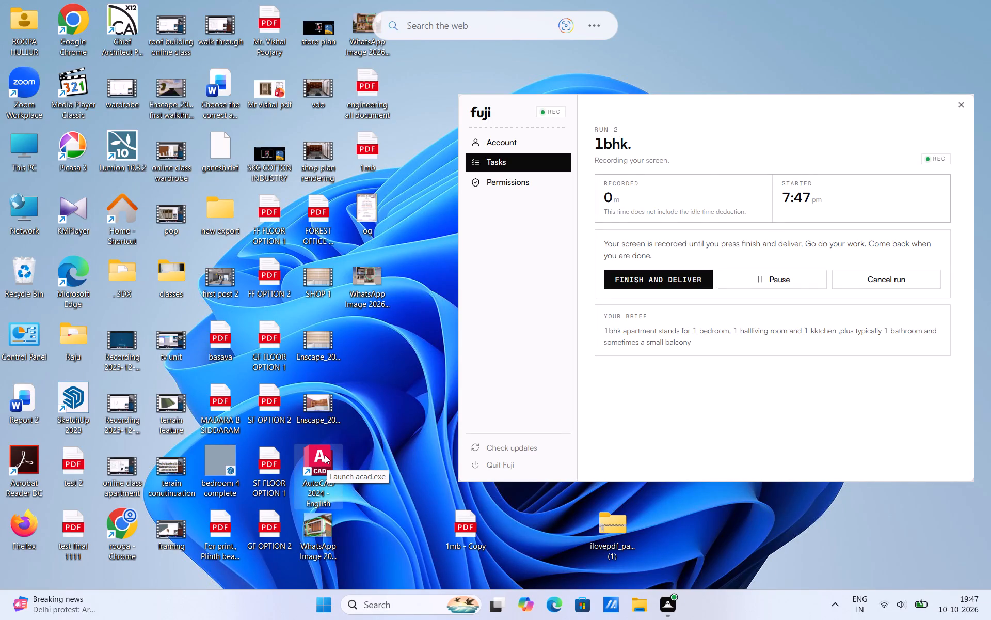
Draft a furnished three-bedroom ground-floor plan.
Launch AutoCAD 2024 and start a new blank drawing.
{"action": "double_click", "coordinate": [322, 455]}
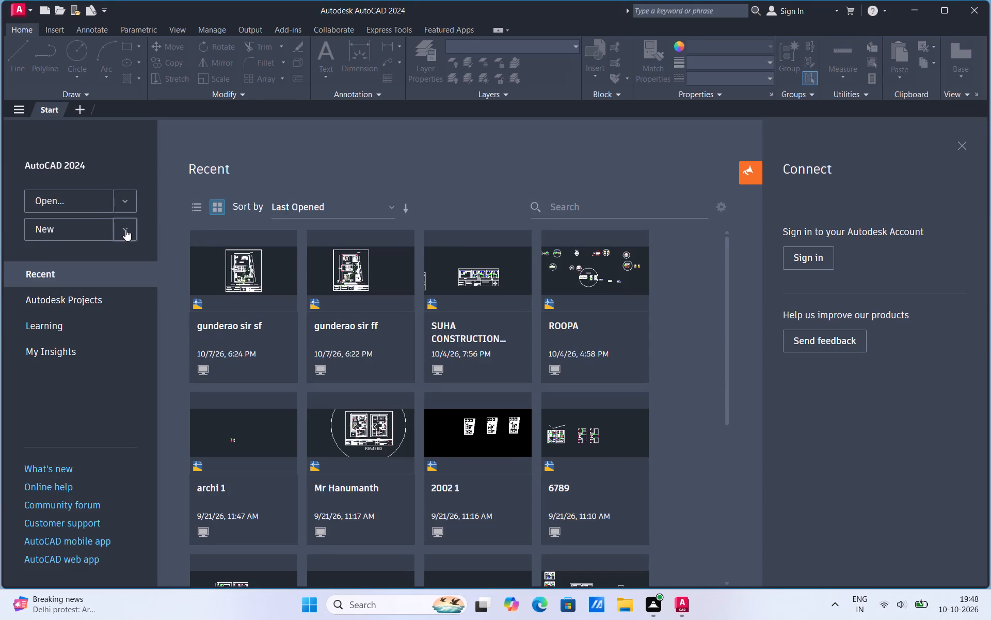
{"action": "left_click", "coordinate": [125, 229]}
{"action": "left_click", "coordinate": [105, 223]}
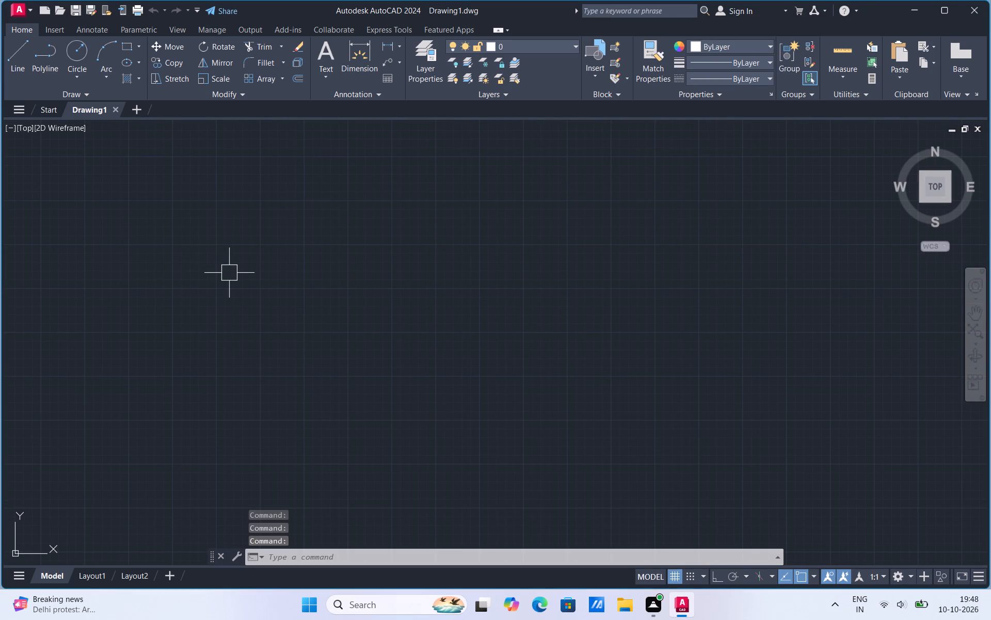
Turn on command-history logging with the LOGFILEON command.
{"action": "type", "text": "lo"}
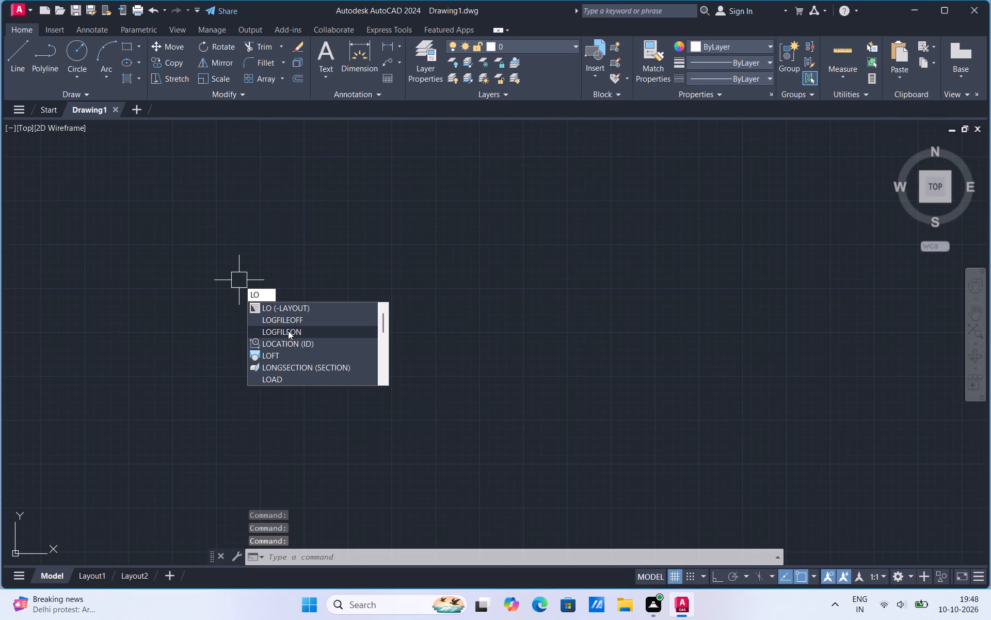
{"action": "left_click", "coordinate": [288, 331]}
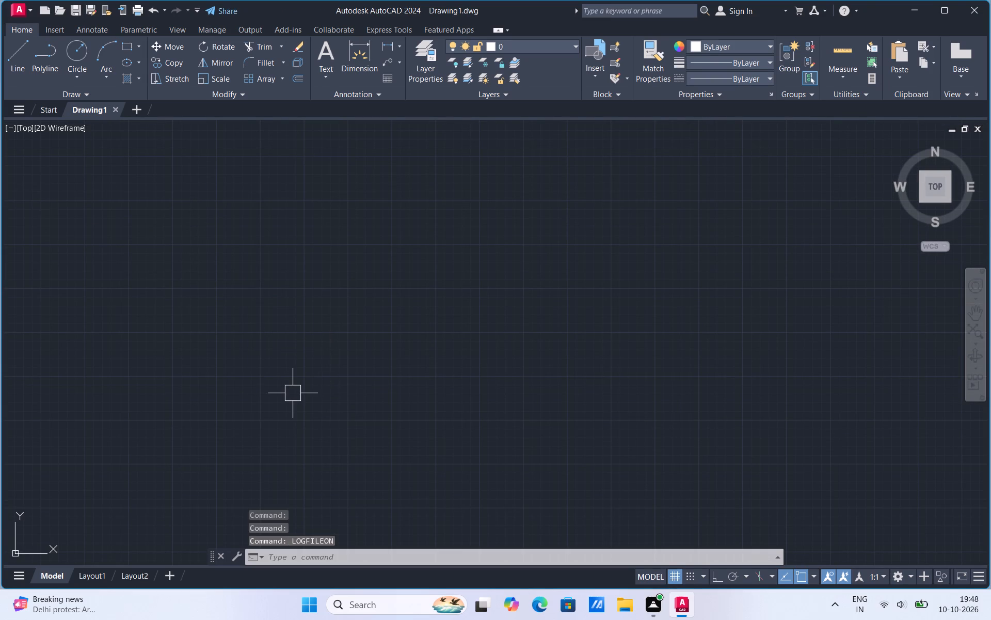
{"action": "left_click", "coordinate": [292, 394]}
{"action": "left_click", "coordinate": [325, 354]}
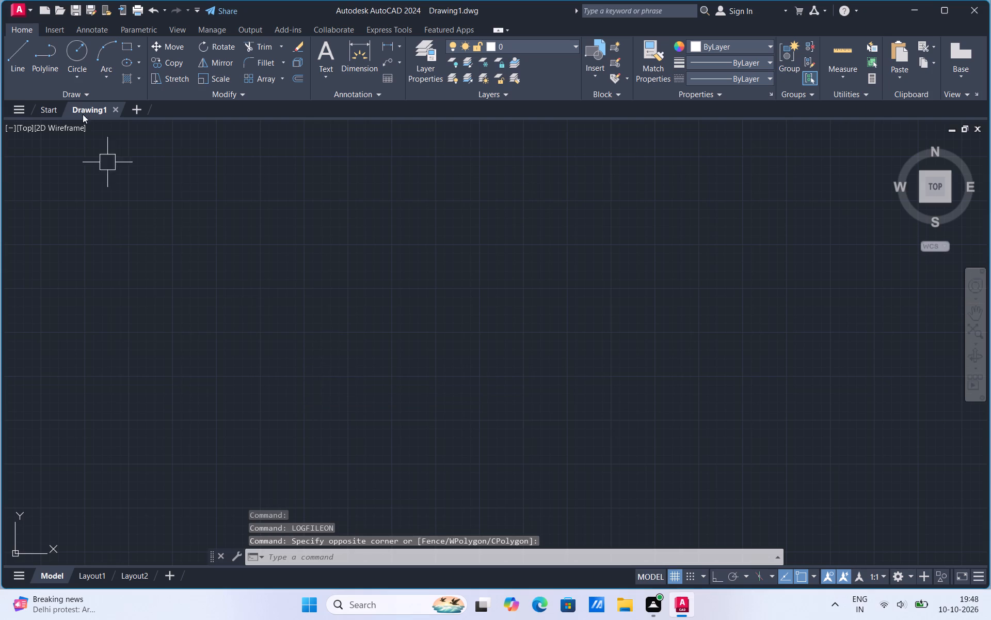
Start a freehand Line chain with six connected zigzag segments forming three peaks that widen toward the right.
{"action": "left_click", "coordinate": [17, 59]}
{"action": "left_click", "coordinate": [202, 416]}
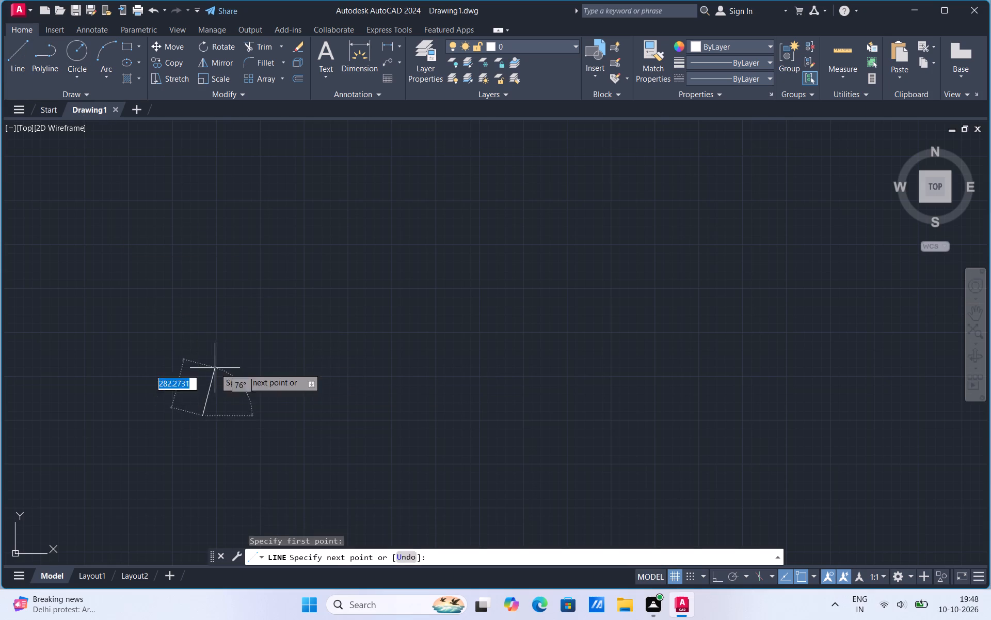
{"action": "left_click", "coordinate": [220, 354]}
{"action": "left_click", "coordinate": [250, 411]}
{"action": "left_click", "coordinate": [264, 341]}
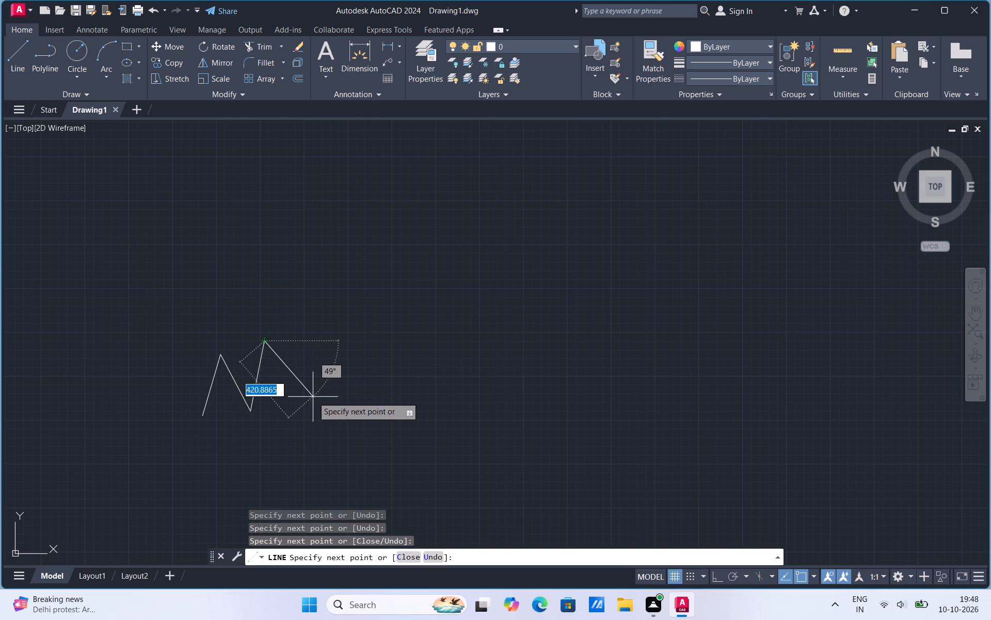
{"action": "left_click", "coordinate": [313, 397]}
{"action": "left_click", "coordinate": [356, 318]}
{"action": "left_click", "coordinate": [423, 386]}
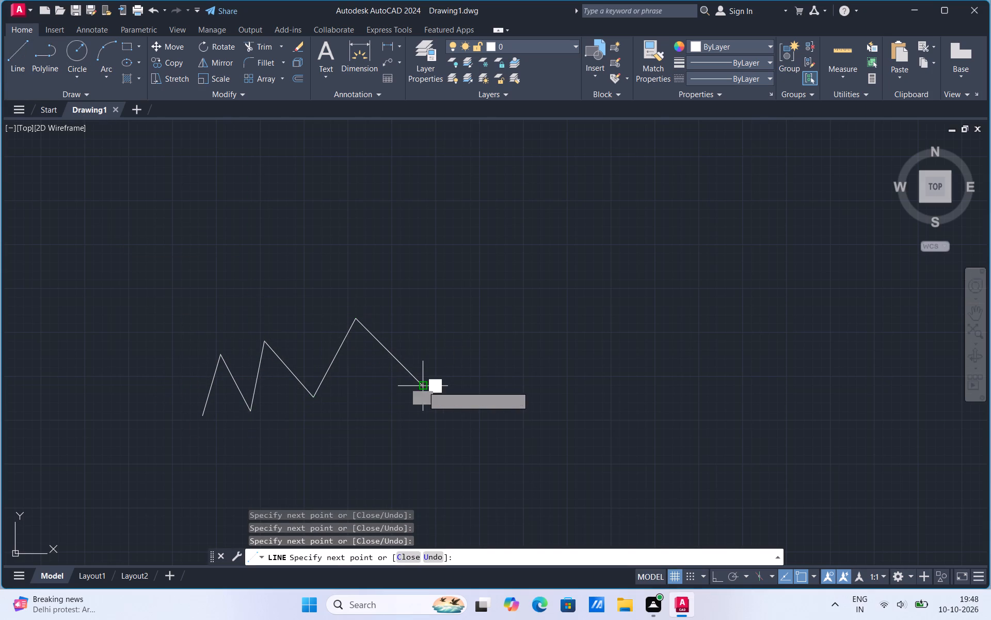
Continue the line chain with six segments that hook down below the zigzag, rise to a peak and drop again.
{"action": "left_click", "coordinate": [391, 417]}
{"action": "left_click", "coordinate": [427, 433]}
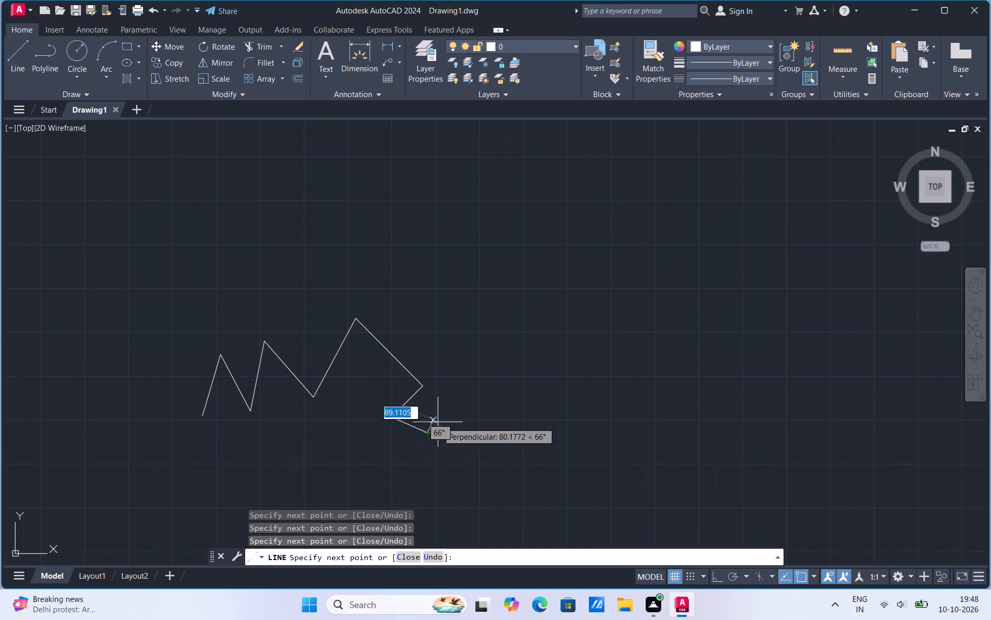
{"action": "left_click", "coordinate": [463, 392]}
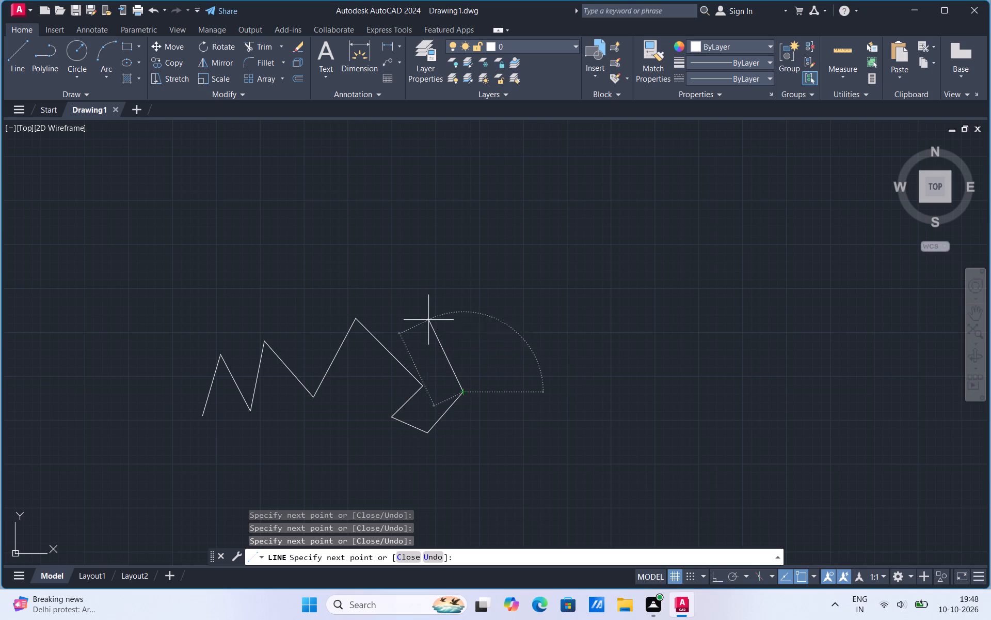
{"action": "left_click", "coordinate": [428, 320]}
{"action": "left_click", "coordinate": [491, 308]}
{"action": "left_click", "coordinate": [507, 360]}
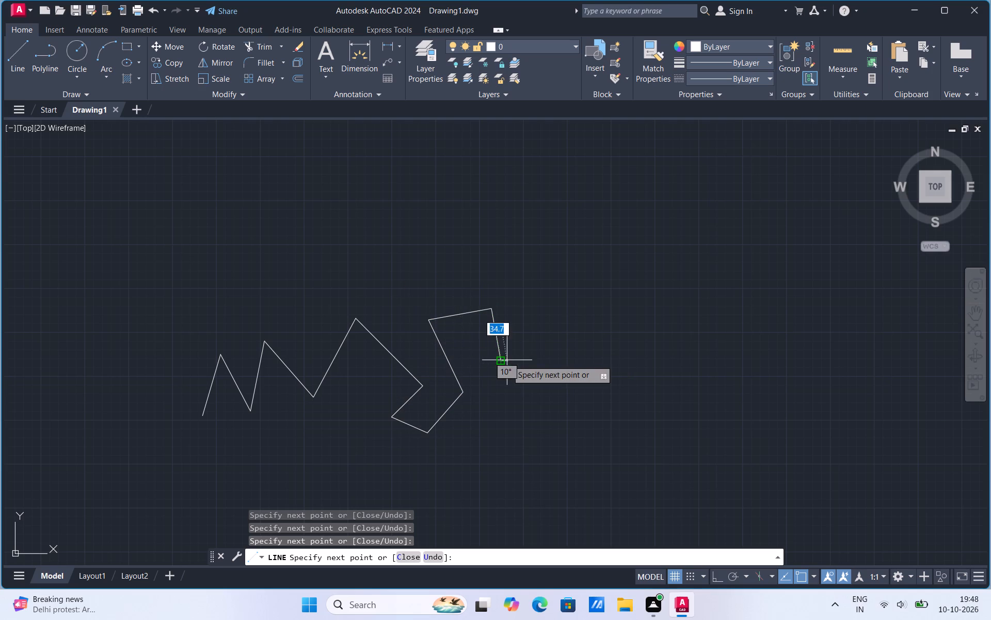
Extend the line chain to the right with eight short jagged segments, finishing with a short vertical rise.
{"action": "left_click", "coordinate": [530, 343]}
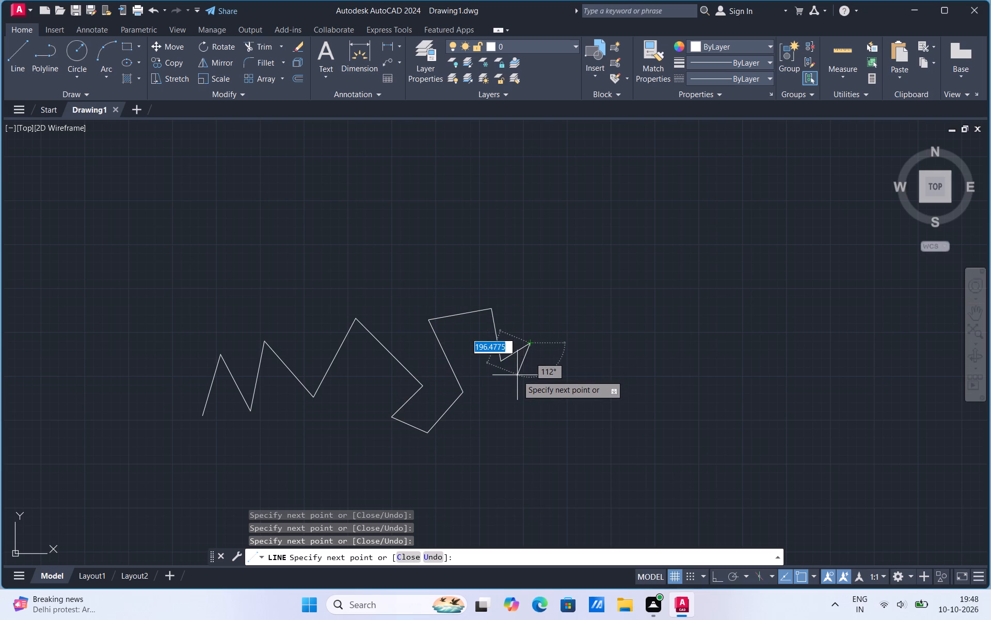
{"action": "left_click", "coordinate": [517, 376]}
{"action": "left_click", "coordinate": [528, 396]}
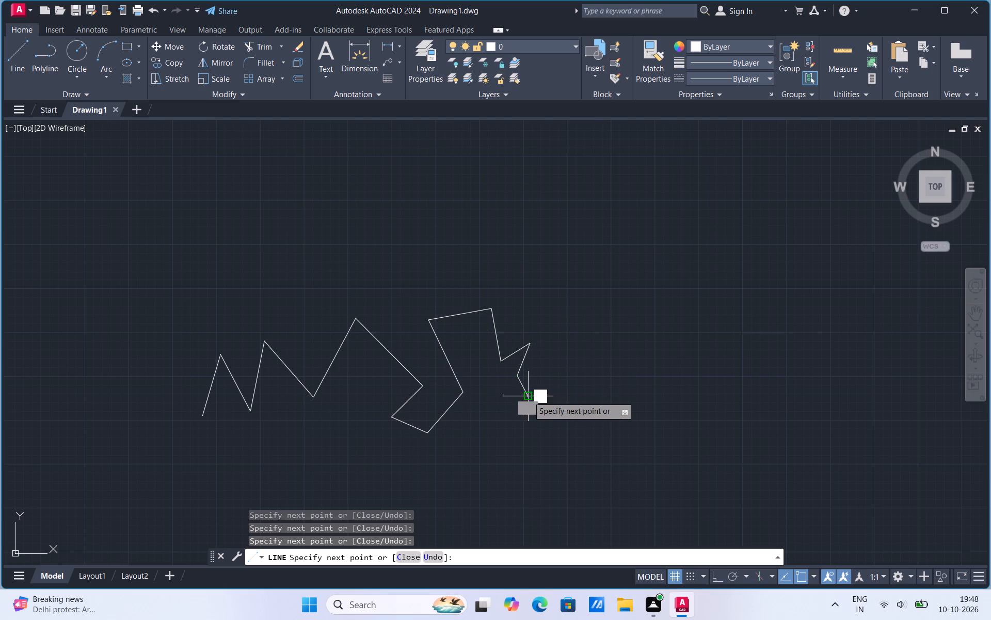
{"action": "left_click", "coordinate": [541, 374]}
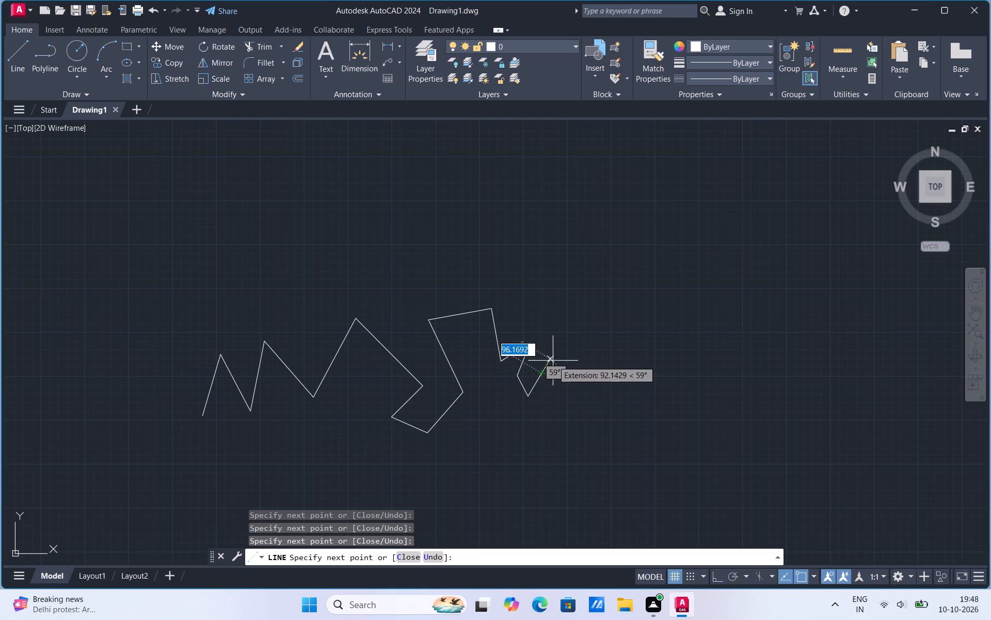
{"action": "left_click", "coordinate": [577, 360]}
{"action": "left_click", "coordinate": [577, 393]}
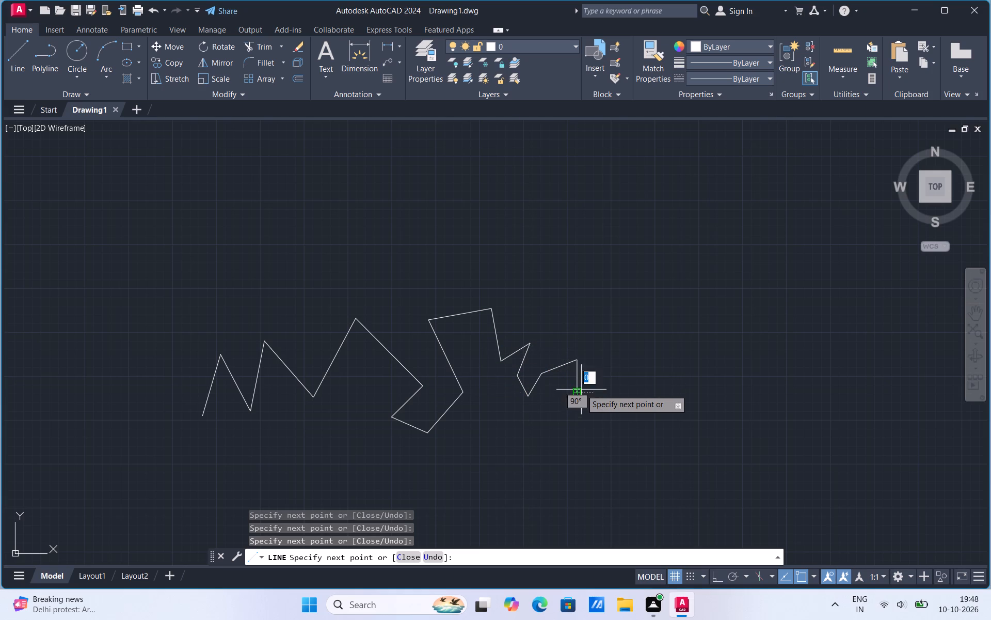
{"action": "left_click", "coordinate": [608, 383]}
{"action": "left_click", "coordinate": [606, 351]}
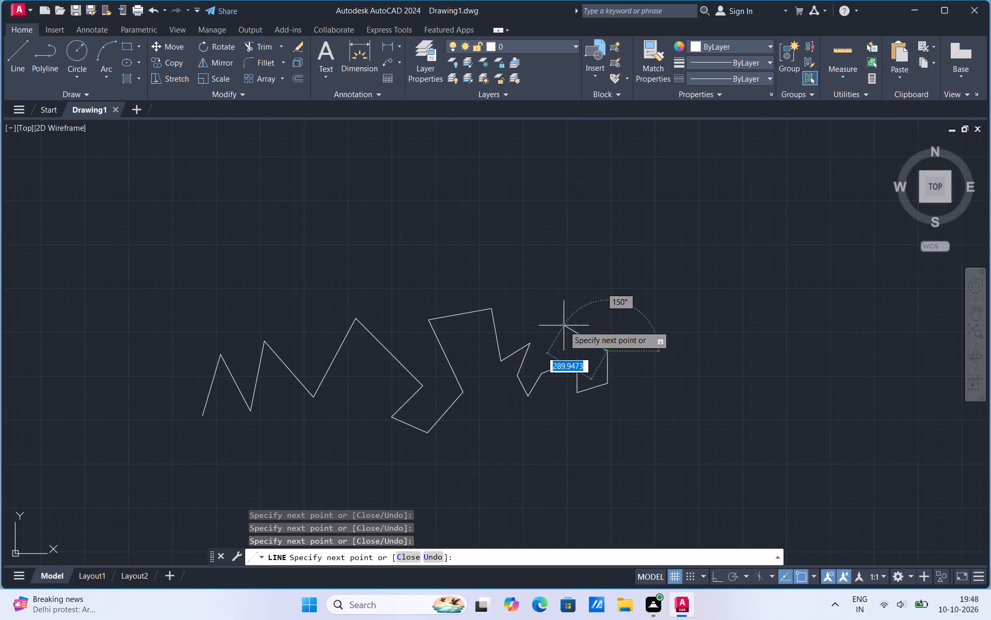
Continue the chain up and to the left with a diagonal segment followed by stair-stepped vertical and horizontal segments.
{"action": "left_click", "coordinate": [562, 325]}
{"action": "left_click", "coordinate": [556, 282]}
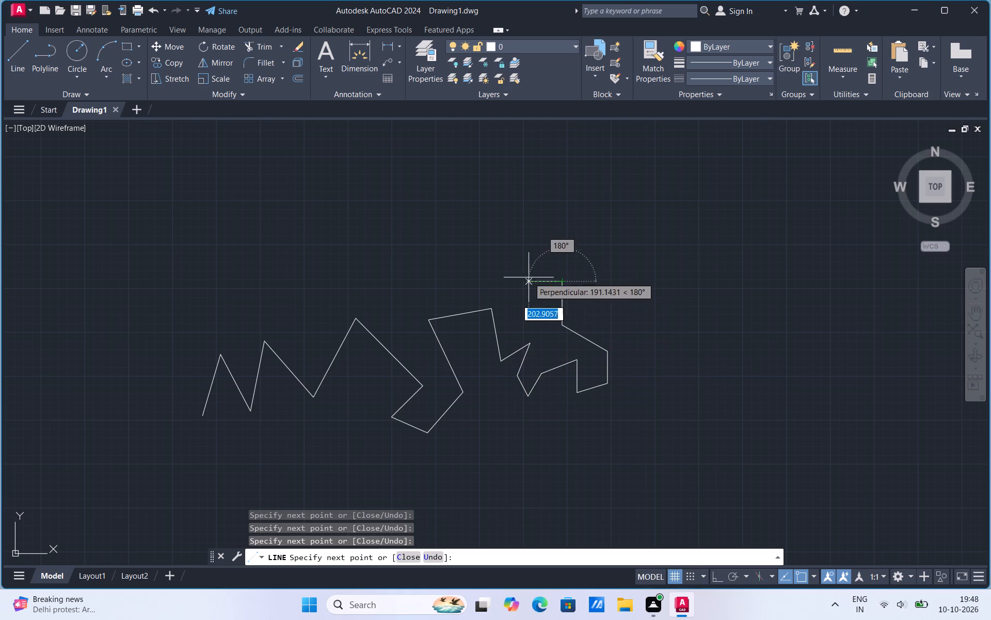
{"action": "left_click", "coordinate": [524, 276]}
{"action": "left_click", "coordinate": [518, 245]}
{"action": "left_click", "coordinate": [478, 246]}
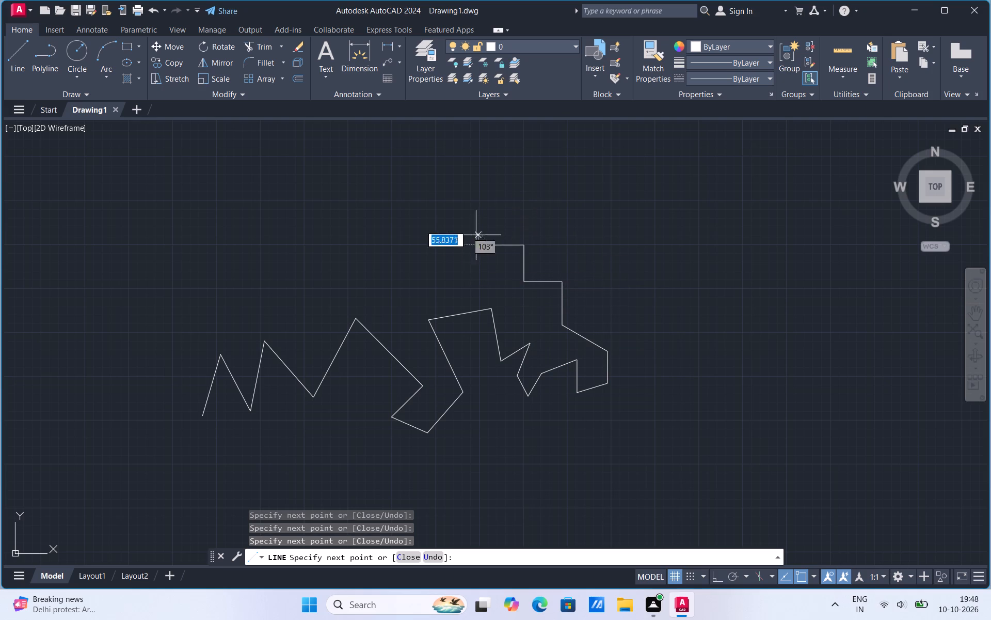
{"action": "left_click", "coordinate": [477, 202]}
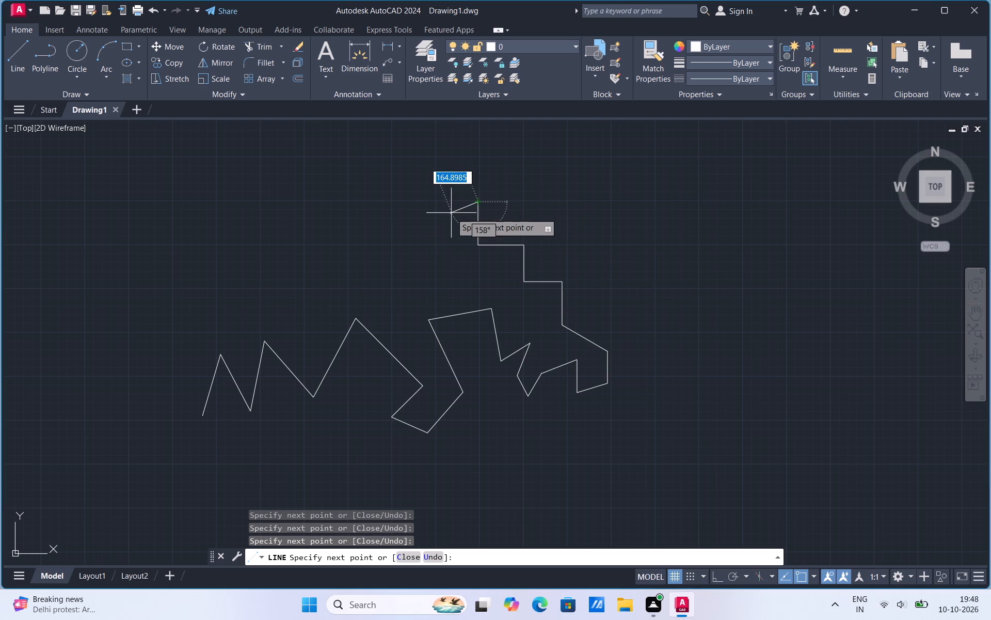
Add seven short zigzag segments to the chain, descending from the top of the staircase and turning back up to the right.
{"action": "left_click", "coordinate": [451, 213]}
{"action": "left_click", "coordinate": [458, 230]}
{"action": "left_click", "coordinate": [440, 247]}
{"action": "left_click", "coordinate": [453, 263]}
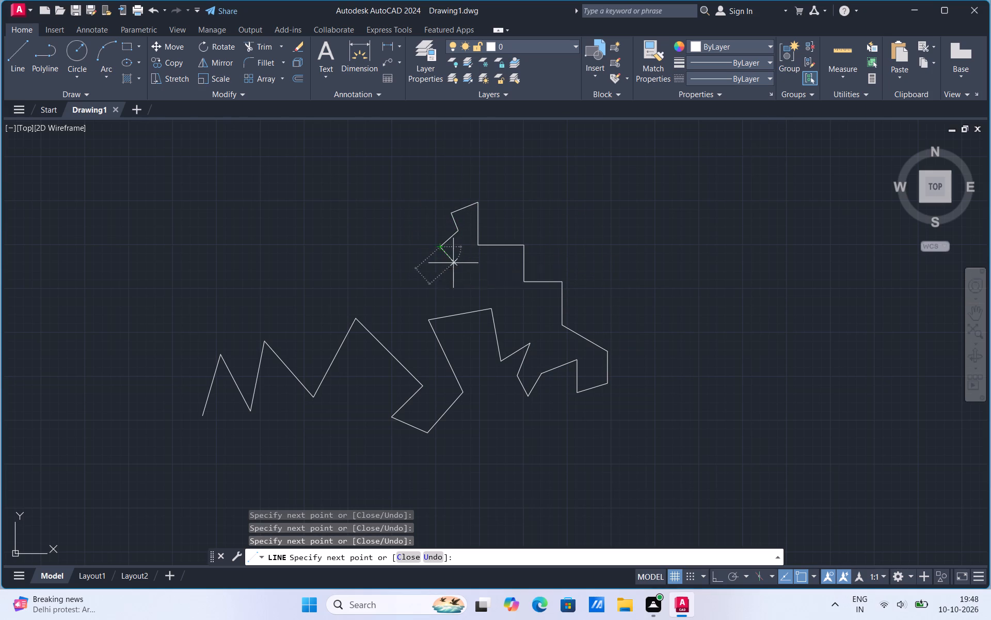
{"action": "left_click", "coordinate": [439, 283]}
{"action": "left_click", "coordinate": [459, 295]}
{"action": "left_click", "coordinate": [478, 271]}
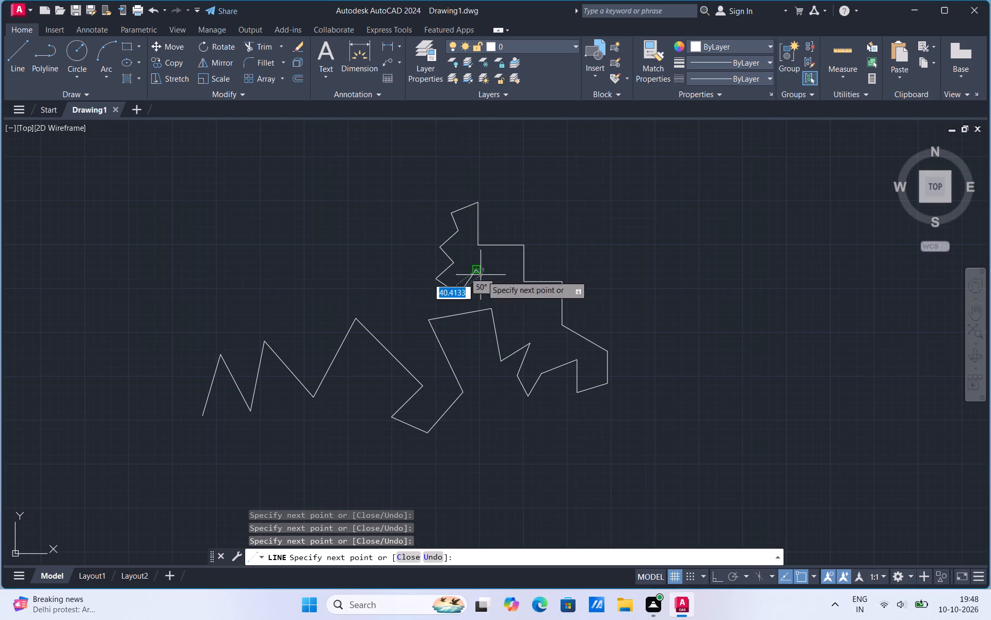
Continue the chain with nine segments stepping down to the right beneath the first staircase and turning back left.
{"action": "left_click", "coordinate": [498, 287]}
{"action": "left_click", "coordinate": [502, 267]}
{"action": "left_click", "coordinate": [513, 270]}
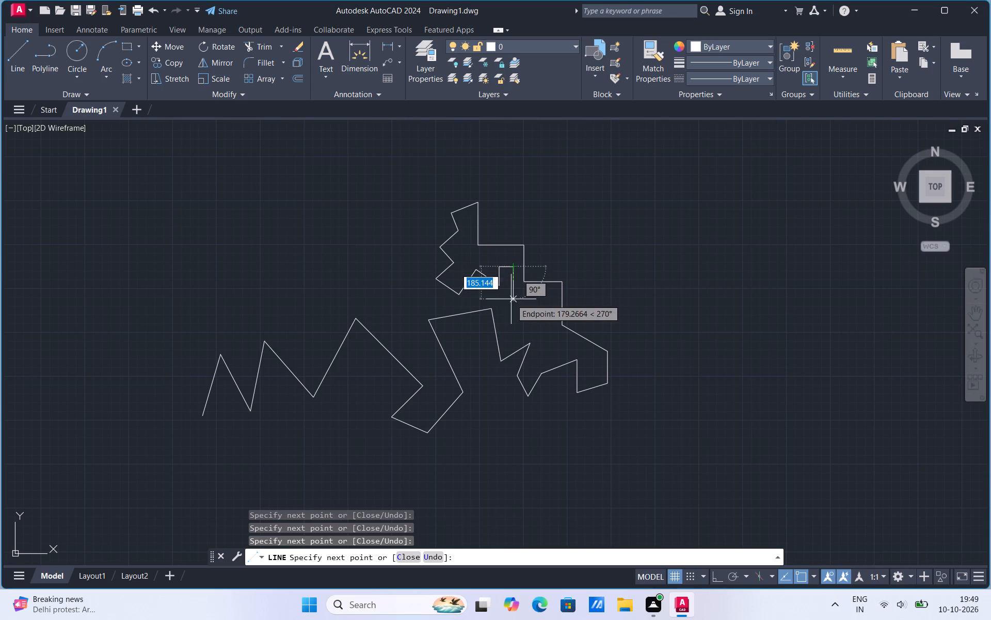
{"action": "left_click", "coordinate": [511, 299]}
{"action": "left_click", "coordinate": [536, 302]}
{"action": "left_click", "coordinate": [536, 320]}
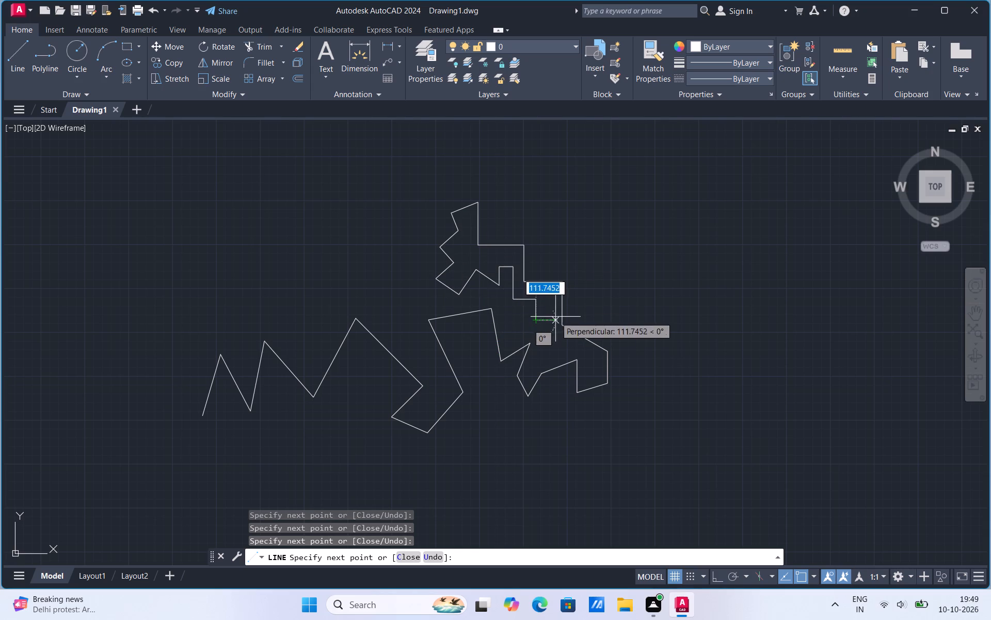
{"action": "left_click", "coordinate": [555, 317]}
{"action": "left_click", "coordinate": [549, 337]}
{"action": "left_click", "coordinate": [522, 327]}
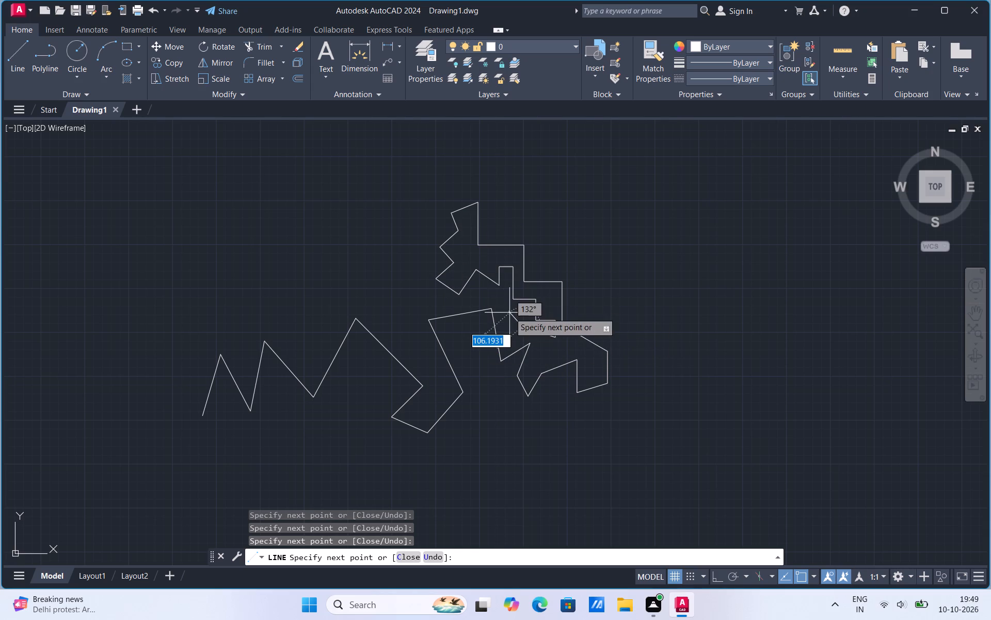
Run the chain up-left, along a long horizontal and vertical segment, and around a pointed shape above the first zigzag.
{"action": "left_click", "coordinate": [509, 313]}
{"action": "left_click", "coordinate": [495, 299]}
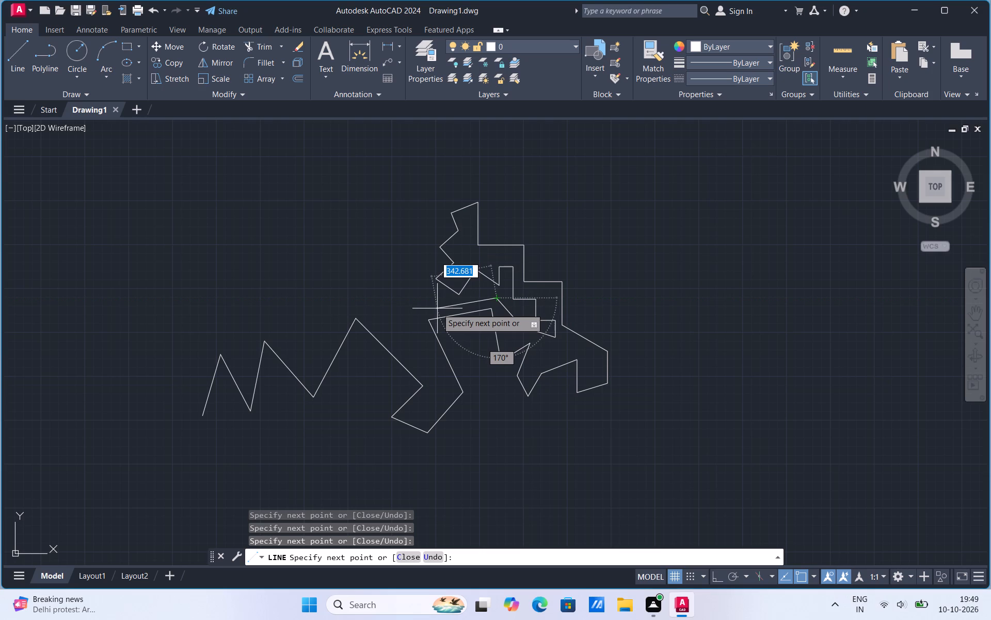
{"action": "left_click", "coordinate": [380, 299]}
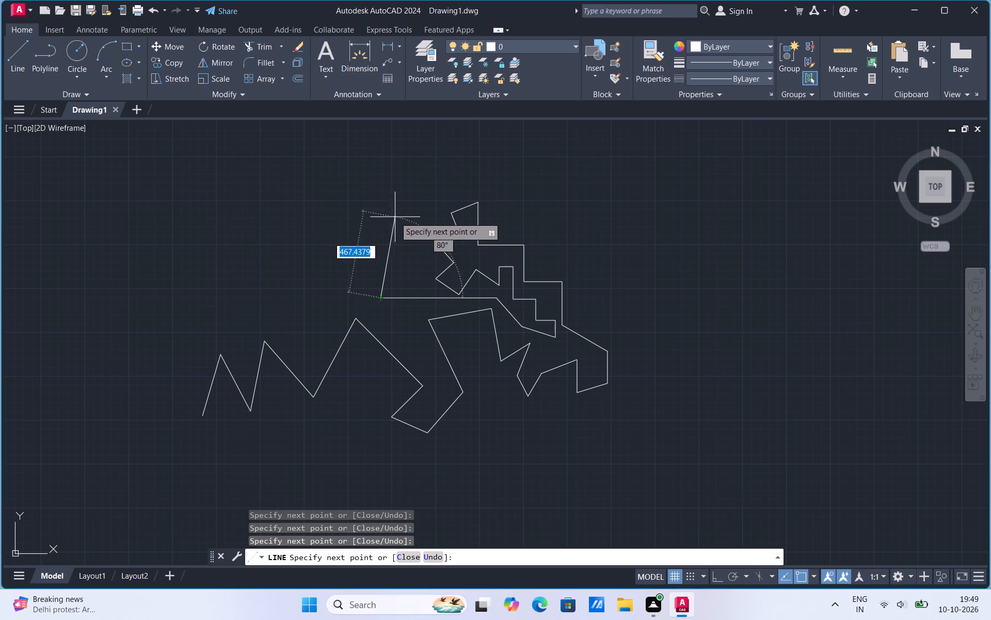
{"action": "left_click", "coordinate": [381, 175]}
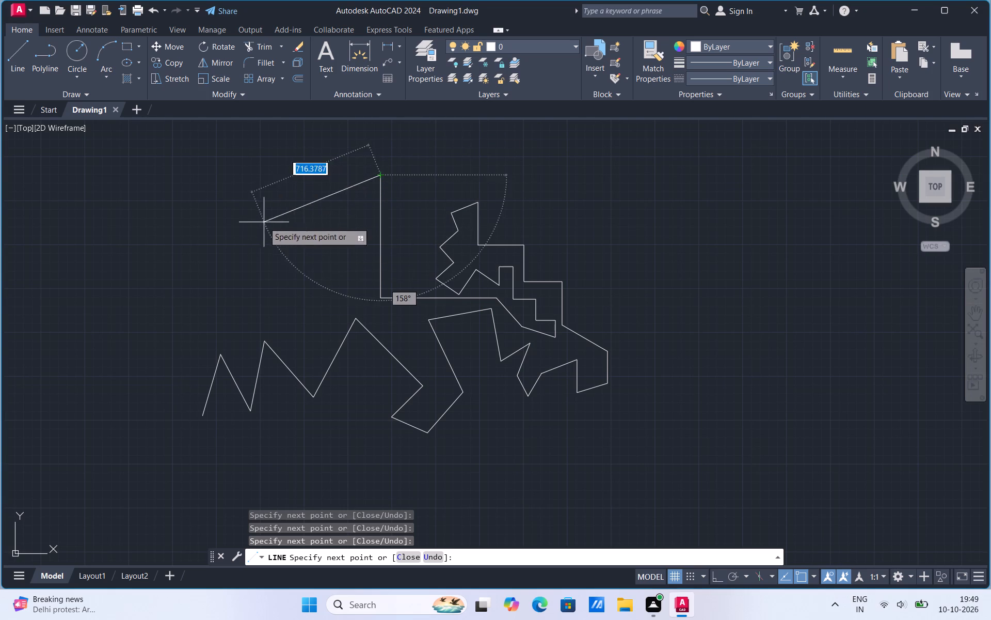
{"action": "left_click", "coordinate": [338, 178]}
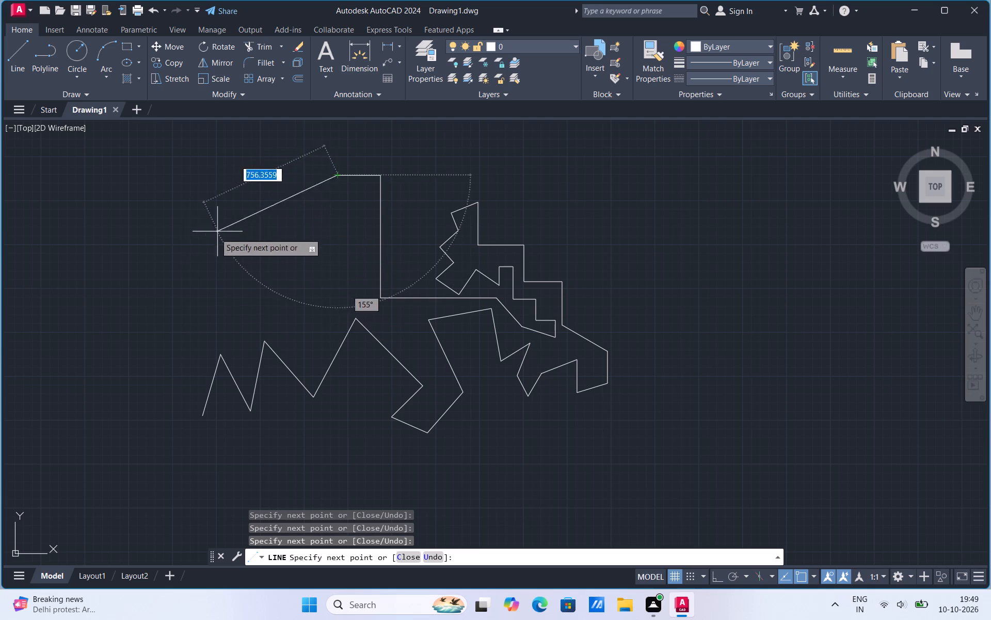
{"action": "left_click", "coordinate": [260, 225]}
{"action": "left_click", "coordinate": [321, 241]}
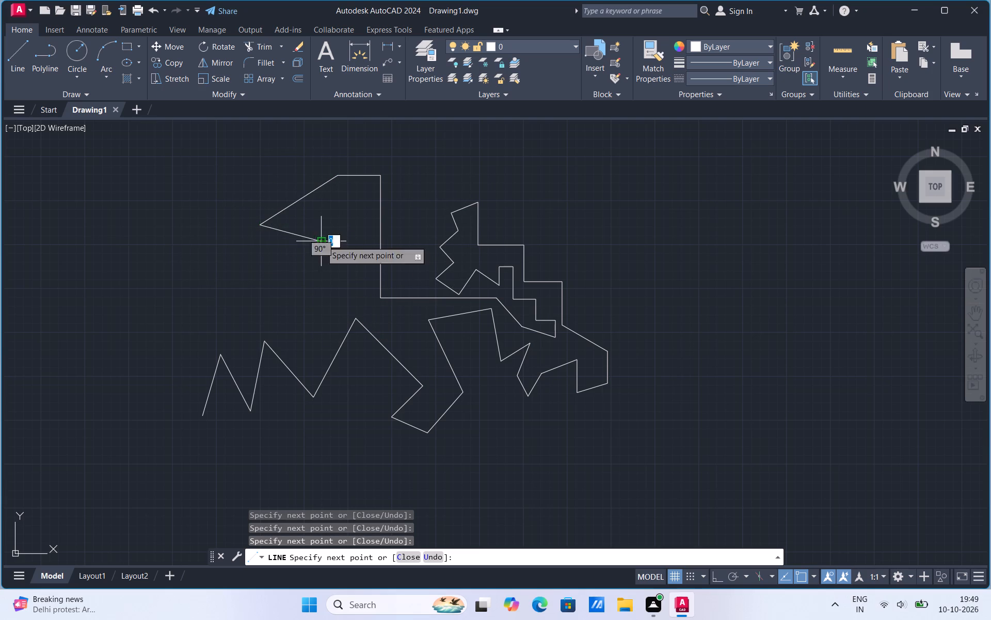
{"action": "left_click", "coordinate": [357, 207]}
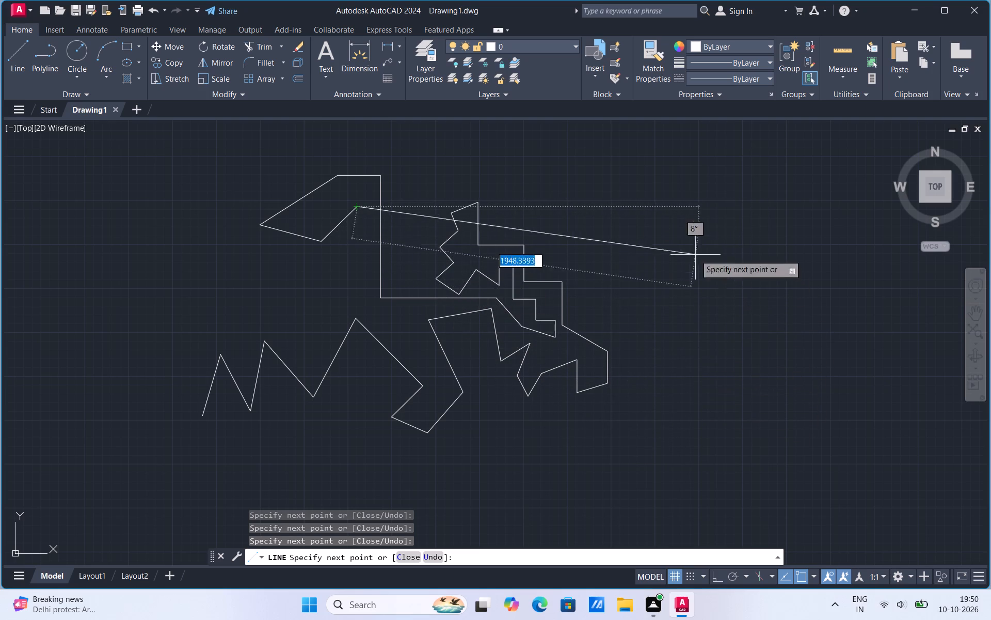
Continue the line chain with a long diagonal down across the staircase and six jagged segments rising and turning back to the left.
{"action": "left_click", "coordinate": [713, 331]}
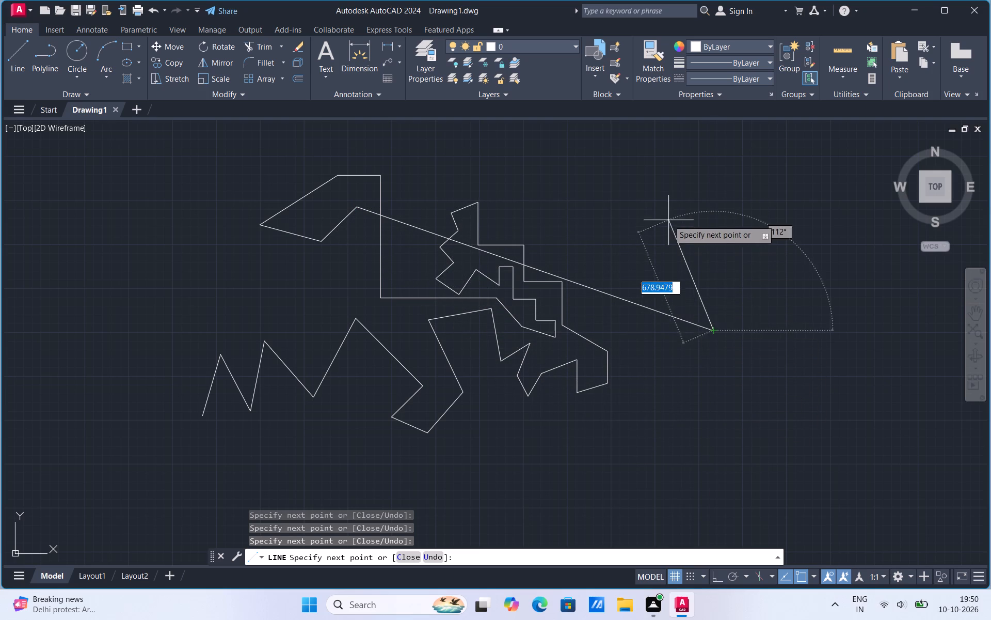
{"action": "left_click", "coordinate": [668, 220]}
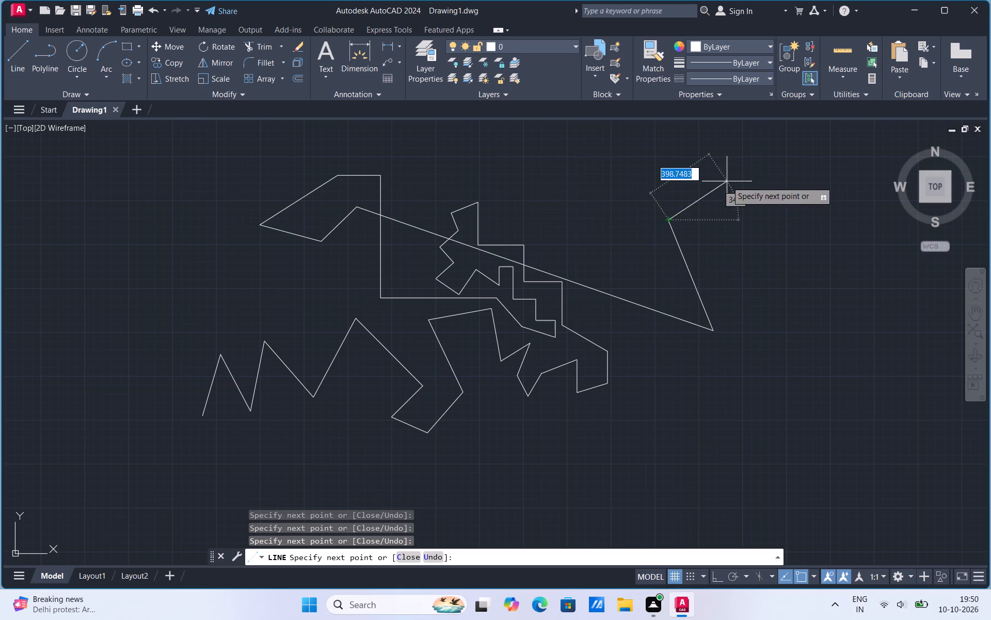
{"action": "left_click", "coordinate": [748, 213]}
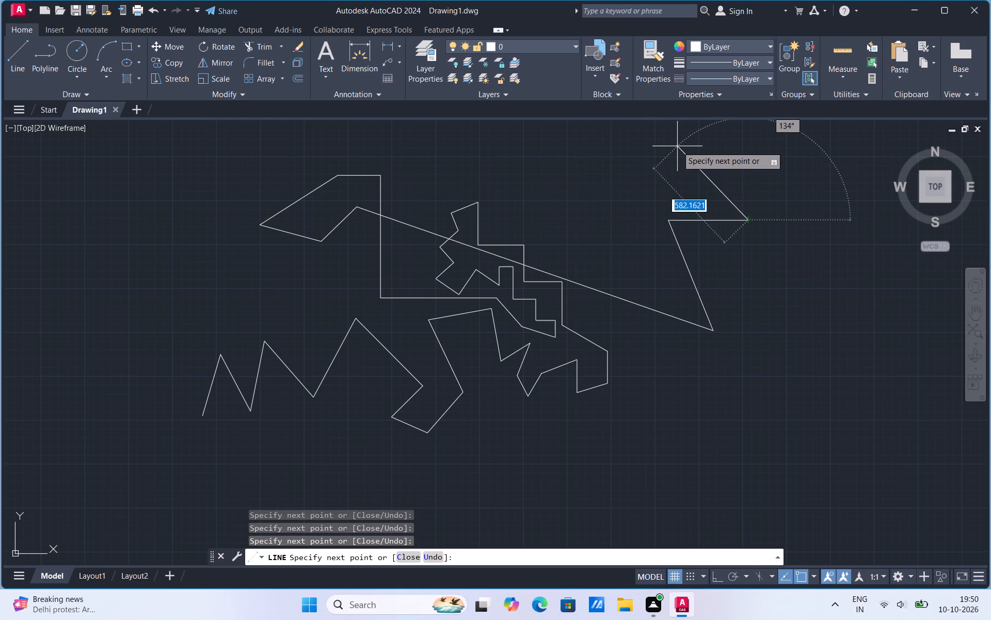
{"action": "left_click", "coordinate": [677, 146]}
{"action": "left_click", "coordinate": [606, 172]}
{"action": "left_click", "coordinate": [605, 252]}
{"action": "left_click", "coordinate": [541, 180]}
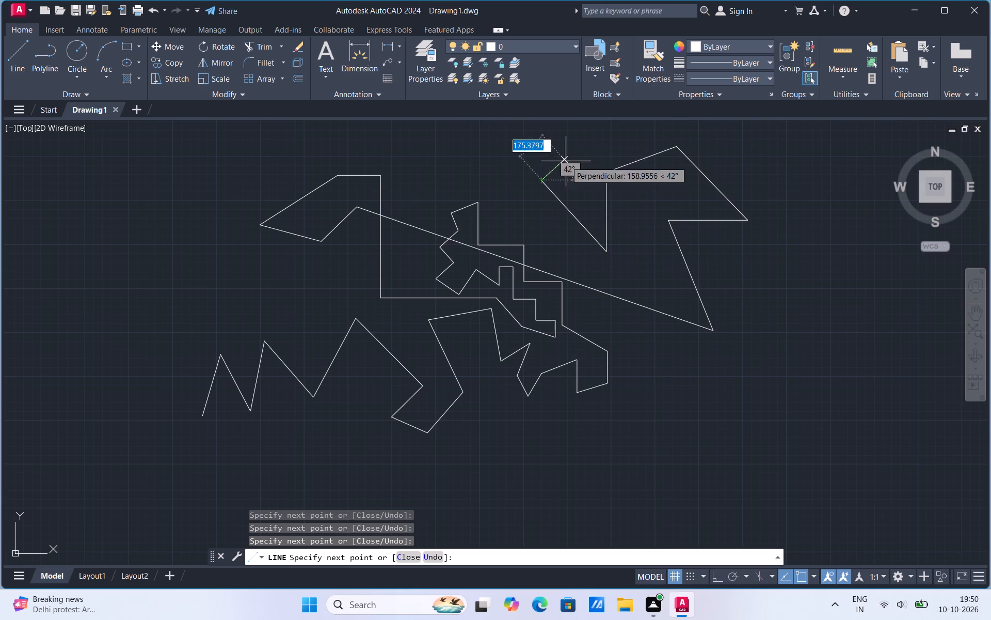
Add nine segments to the chain, forming overlapping angular shapes above the staircase and descending along the drawing's far right side.
{"action": "left_click_drag", "start_coordinate": [457, 161], "coordinate": [463, 159]}
{"action": "left_click", "coordinate": [552, 145]}
{"action": "left_click", "coordinate": [558, 241]}
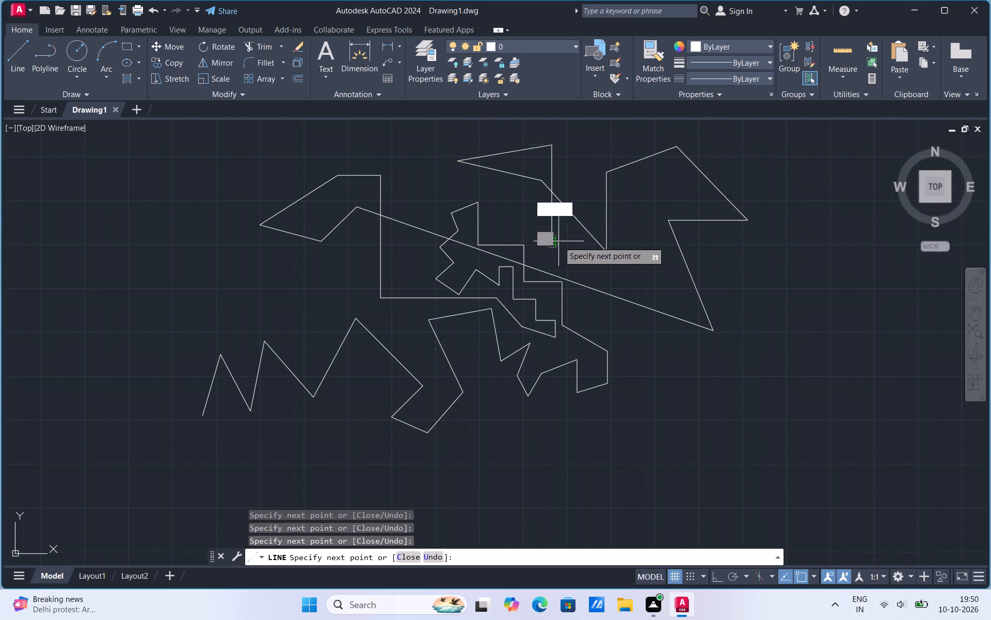
{"action": "left_click_drag", "start_coordinate": [659, 290], "coordinate": [659, 284]}
{"action": "left_click", "coordinate": [653, 203]}
{"action": "left_click", "coordinate": [576, 187]}
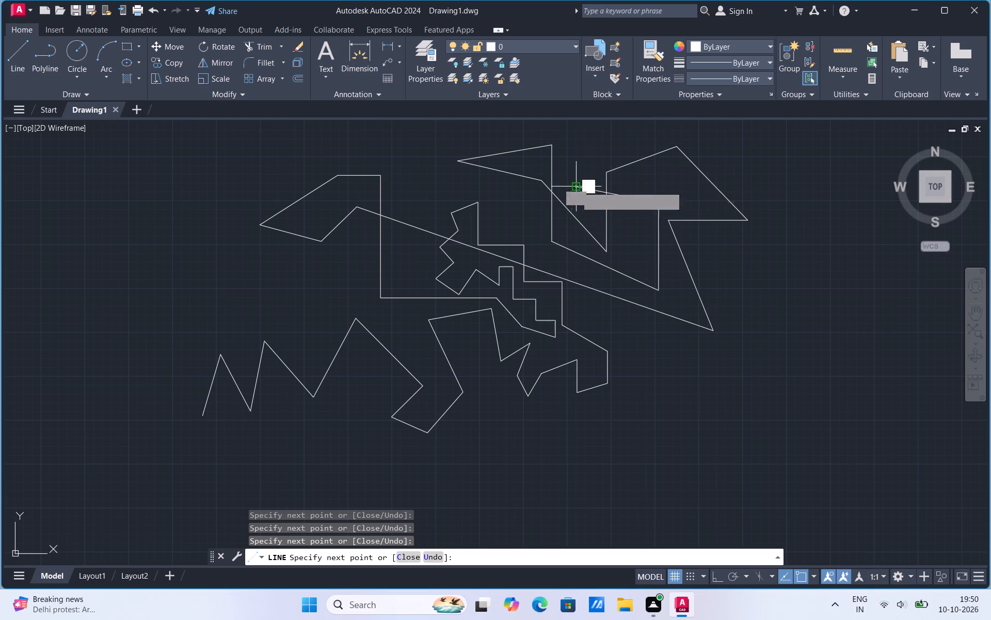
{"action": "left_click", "coordinate": [597, 131]}
{"action": "left_click", "coordinate": [733, 278]}
{"action": "left_click", "coordinate": [711, 399]}
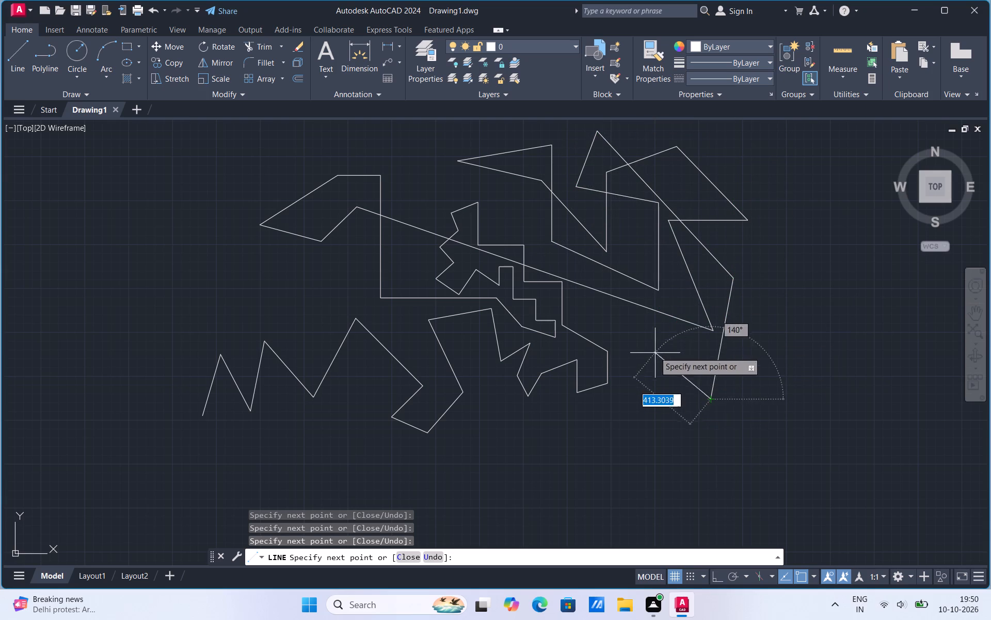
Add five shorter segments to the chain, zigzagging back up-left to end just right of the staircase.
{"action": "left_click", "coordinate": [652, 345]}
{"action": "left_click", "coordinate": [633, 314]}
{"action": "left_click", "coordinate": [622, 322]}
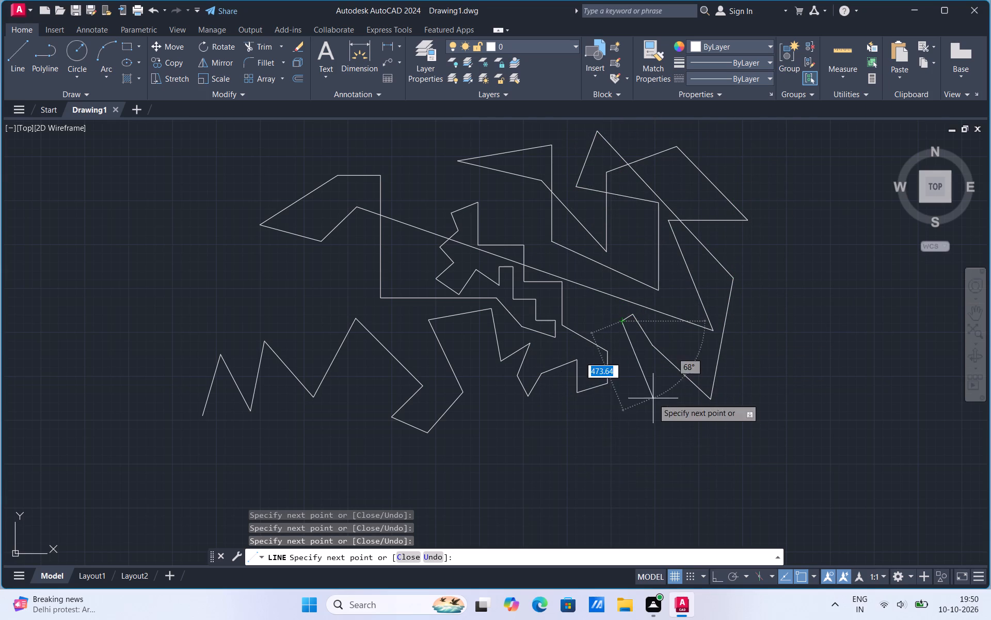
{"action": "left_click", "coordinate": [643, 384]}
{"action": "left_click", "coordinate": [585, 310]}
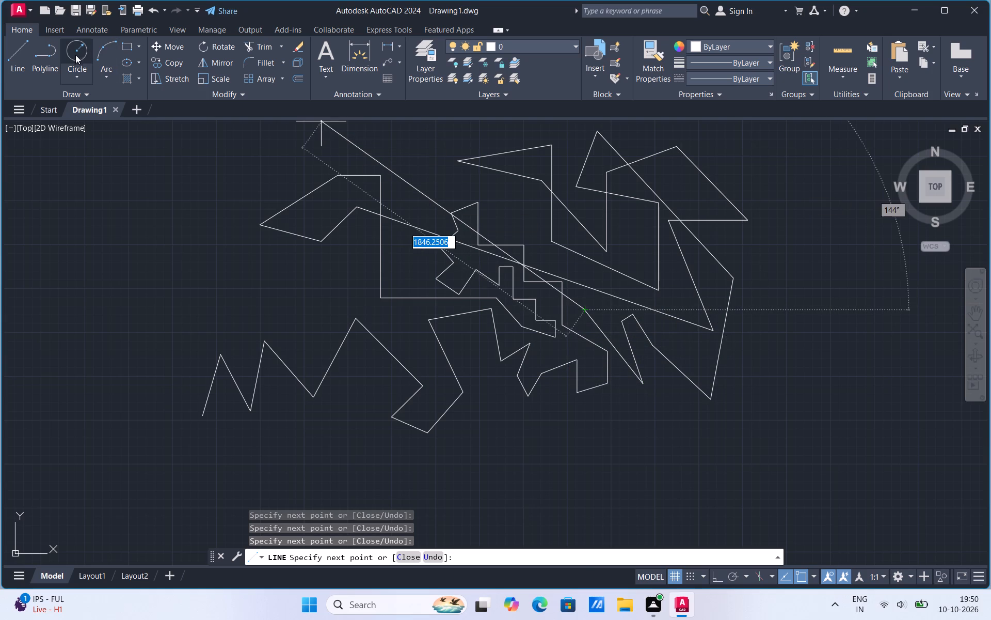
Draw a circle left of the pointed shape, sized freehand from its center point.
{"action": "left_click", "coordinate": [75, 54]}
{"action": "left_click", "coordinate": [198, 256]}
{"action": "left_click", "coordinate": [215, 209]}
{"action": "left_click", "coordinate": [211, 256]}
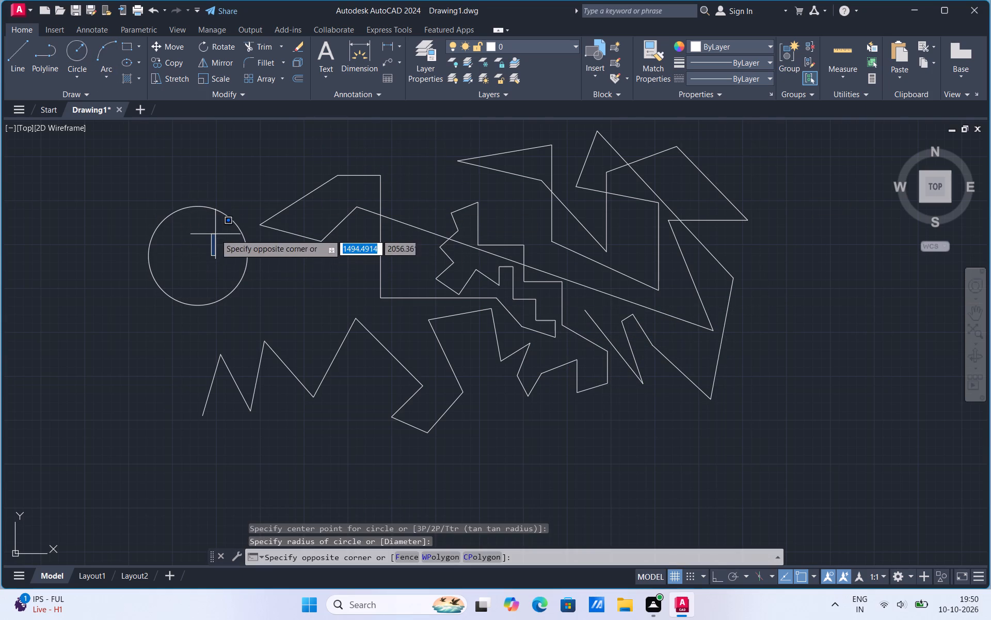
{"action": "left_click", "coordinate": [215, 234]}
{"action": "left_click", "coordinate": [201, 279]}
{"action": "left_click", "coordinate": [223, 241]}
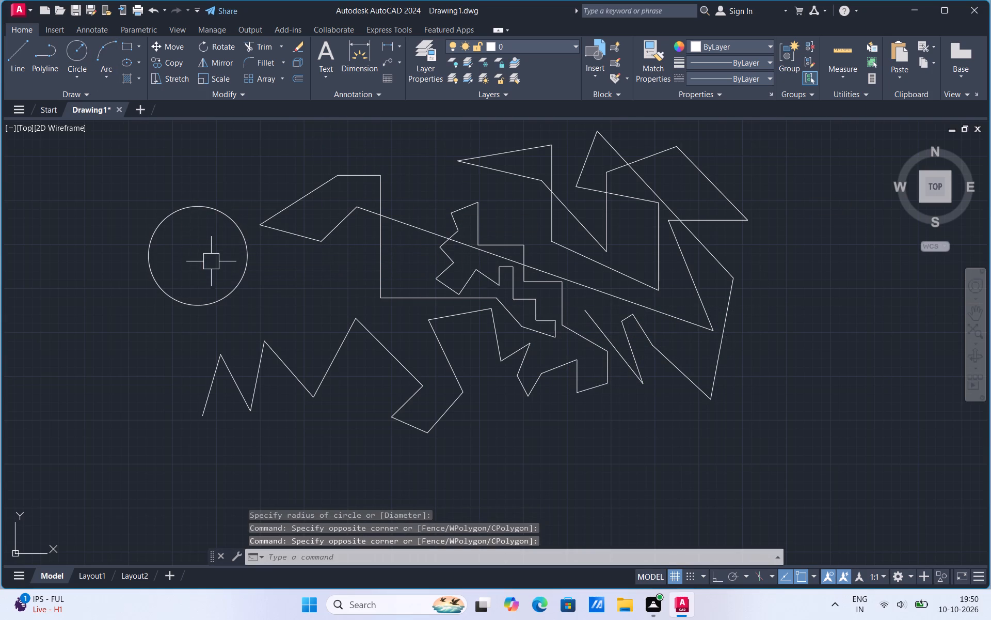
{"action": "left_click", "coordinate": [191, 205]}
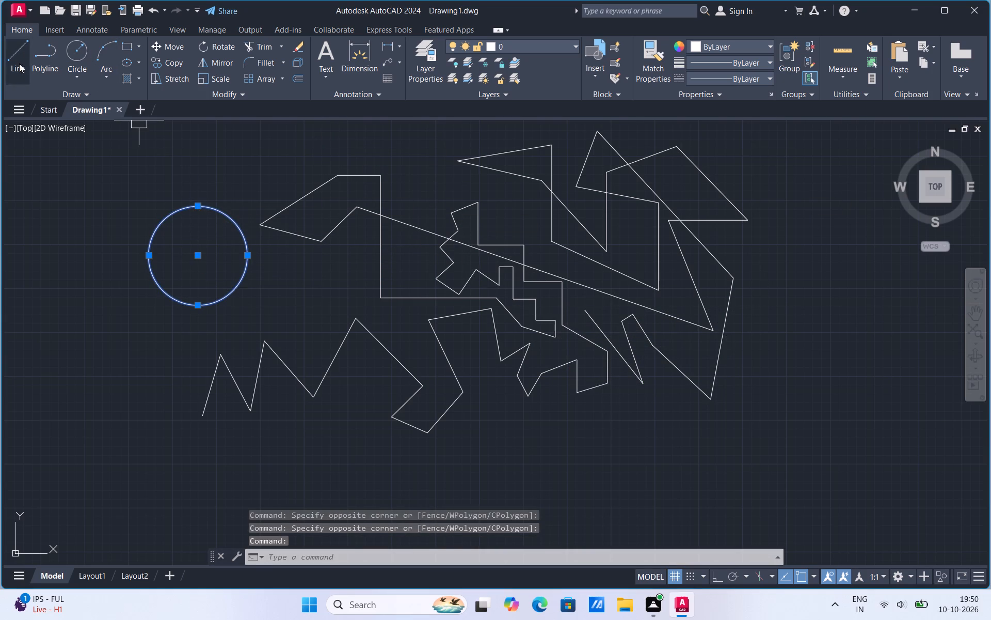
Start a new line chain below the circle and run six segments through the pointed shape's lower corner and the zigzag peak to its end vertex.
{"action": "left_click", "coordinate": [19, 64]}
{"action": "left_click", "coordinate": [228, 333]}
{"action": "left_click", "coordinate": [215, 280]}
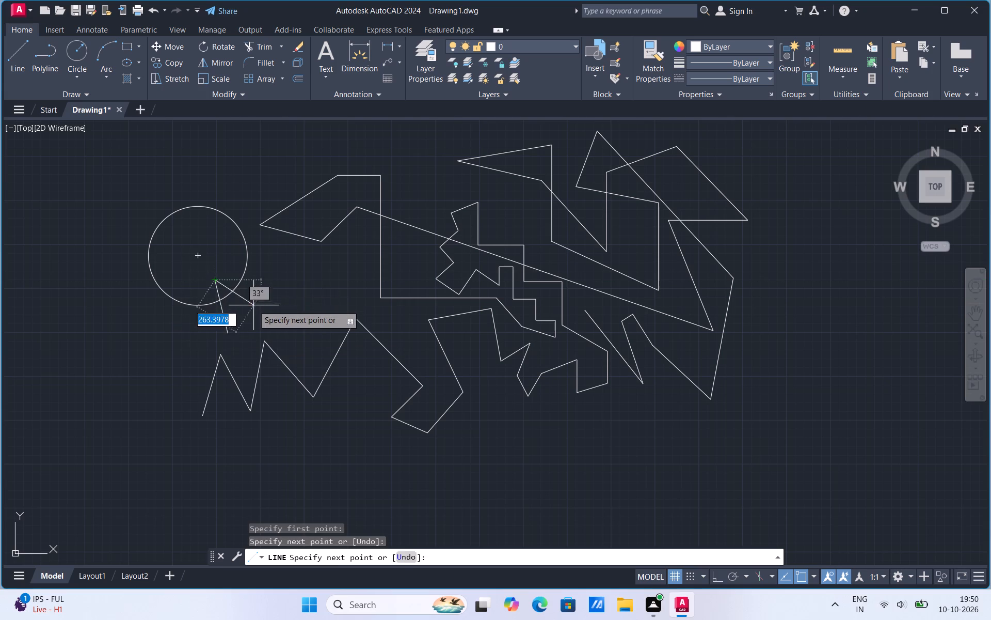
{"action": "left_click", "coordinate": [253, 306]}
{"action": "left_click", "coordinate": [261, 271]}
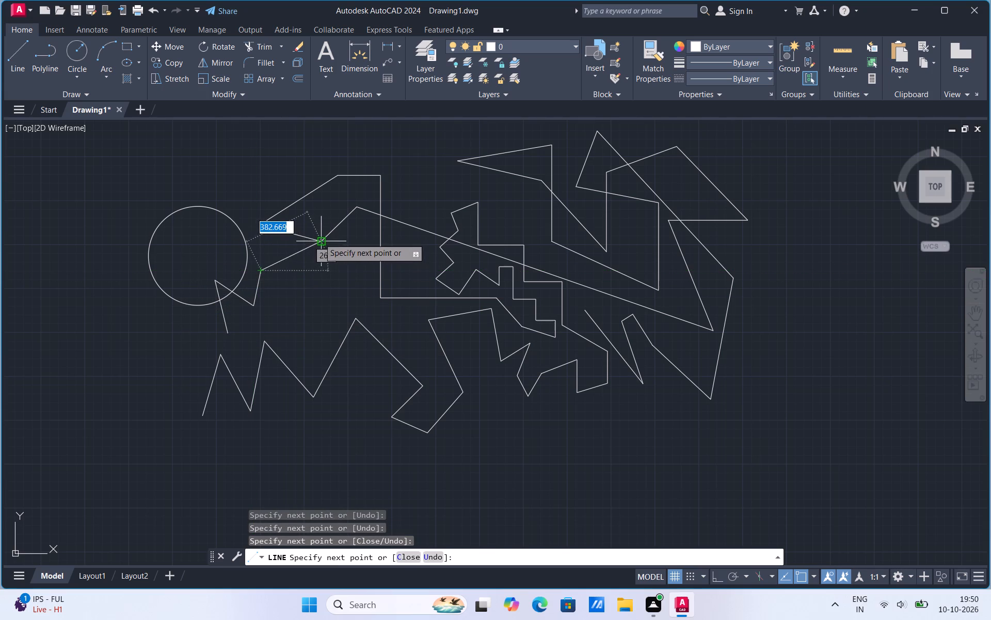
{"action": "left_click", "coordinate": [319, 238]}
{"action": "left_click", "coordinate": [357, 320]}
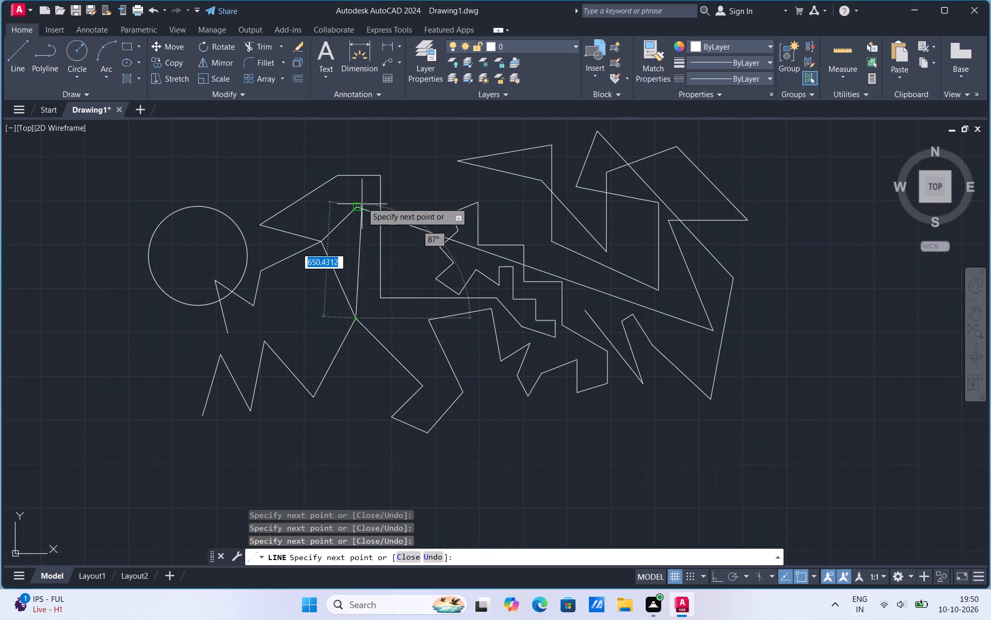
{"action": "left_click", "coordinate": [358, 206]}
Continue the new chain with five segments going down, back up, and over the top of the pointed shape to the left.
{"action": "left_click", "coordinate": [409, 338]}
{"action": "left_click", "coordinate": [408, 274]}
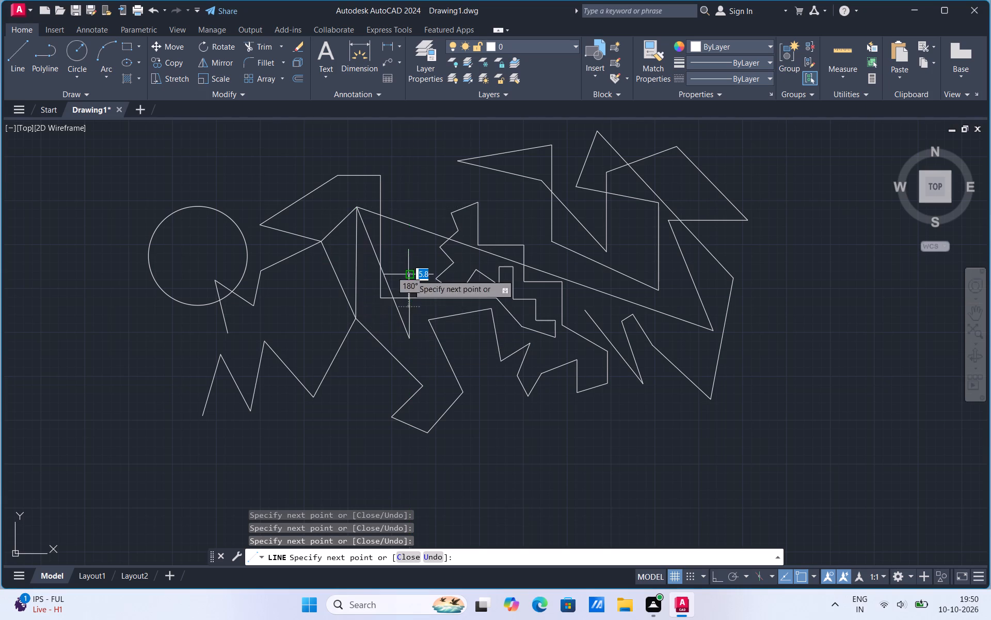
{"action": "left_click", "coordinate": [425, 197]}
{"action": "left_click", "coordinate": [372, 149]}
{"action": "left_click", "coordinate": [268, 166]}
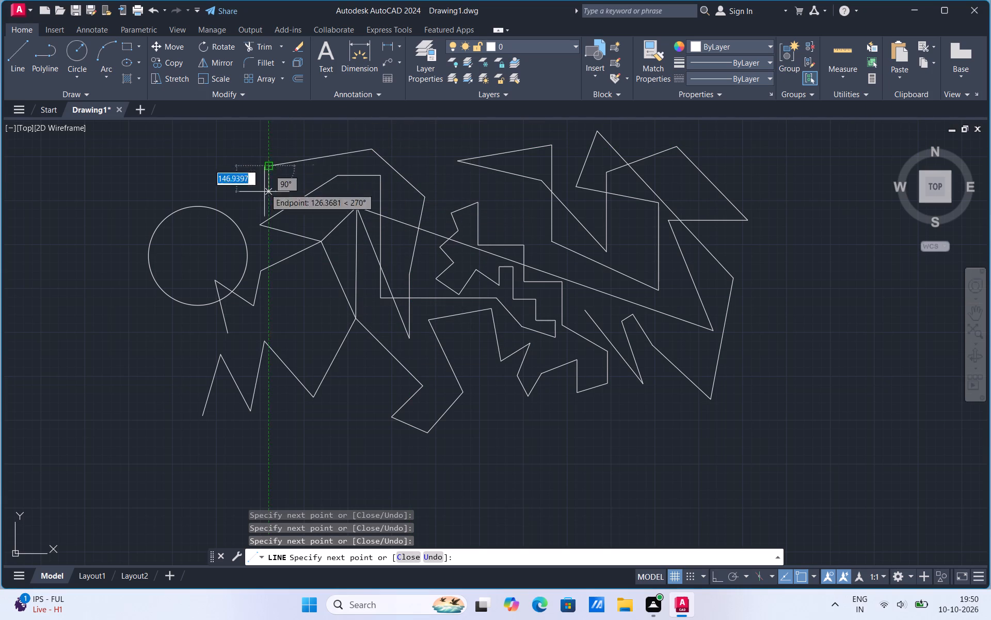
Add seven segments to the chain, looping down beside the circle, back up, and across the top to end above the staircase.
{"action": "left_click", "coordinate": [316, 314]}
{"action": "left_click", "coordinate": [270, 319]}
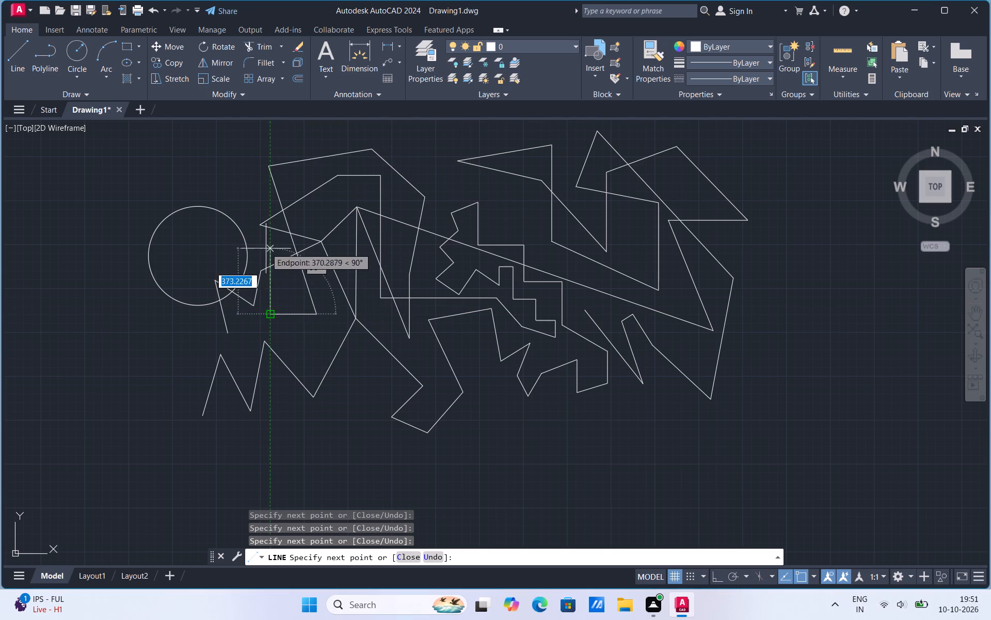
{"action": "left_click", "coordinate": [265, 246]}
{"action": "left_click", "coordinate": [236, 193]}
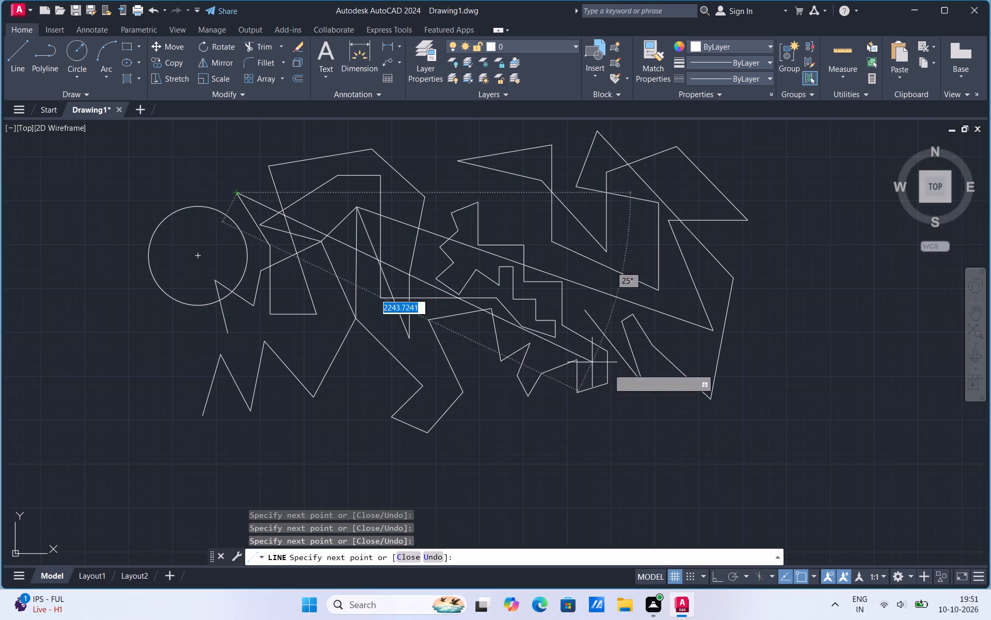
{"action": "left_click", "coordinate": [440, 165]}
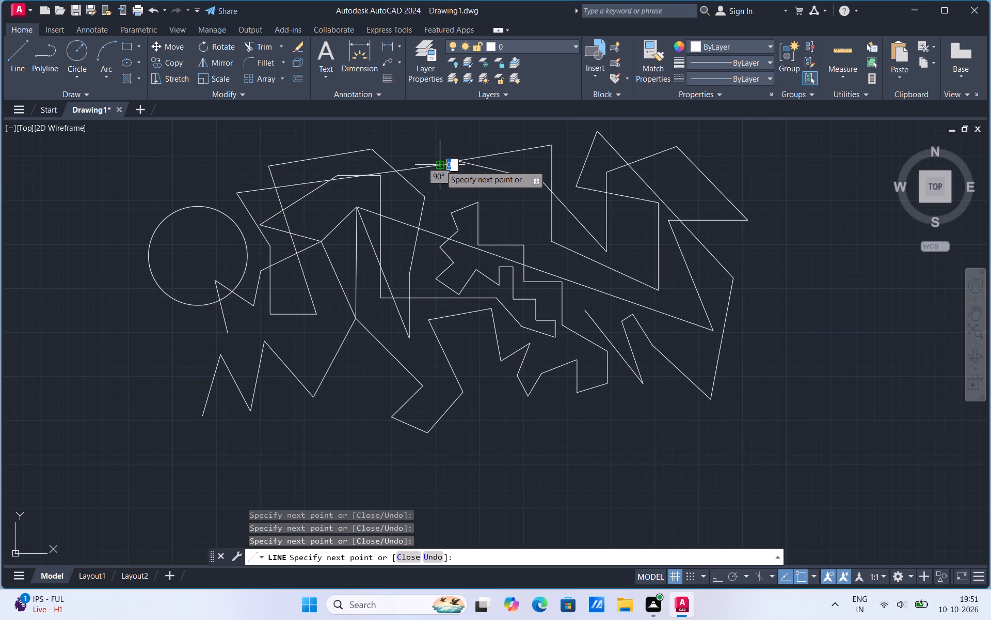
{"action": "left_click", "coordinate": [467, 184]}
{"action": "left_click", "coordinate": [520, 210]}
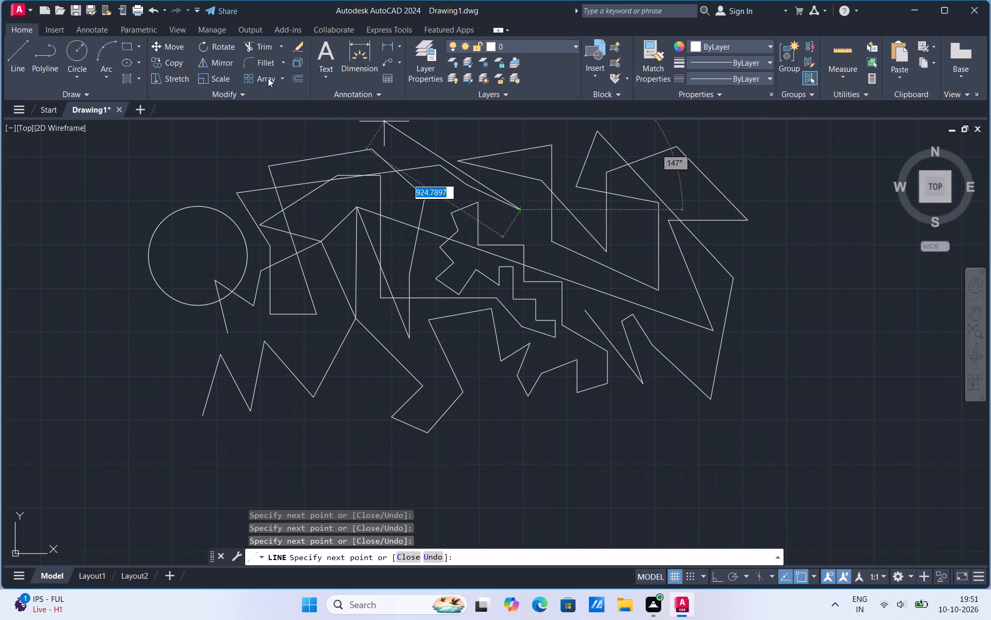
Draw a freehand upright rectangle below the circle, left of the first zigzag.
{"action": "left_click", "coordinate": [137, 47]}
{"action": "left_click", "coordinate": [124, 67]}
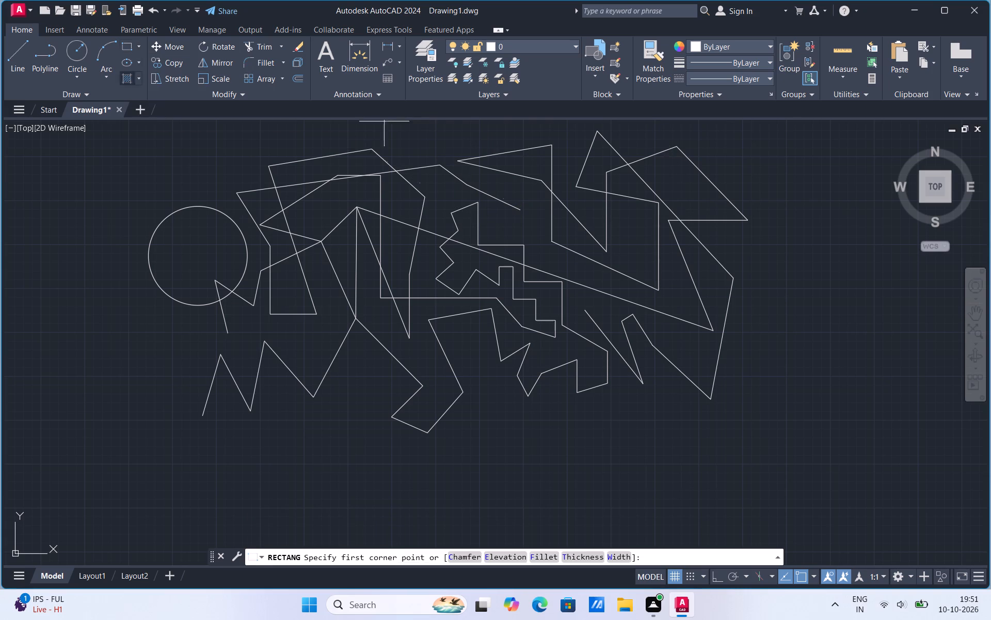
{"action": "left_click", "coordinate": [149, 408]}
{"action": "left_click", "coordinate": [182, 350]}
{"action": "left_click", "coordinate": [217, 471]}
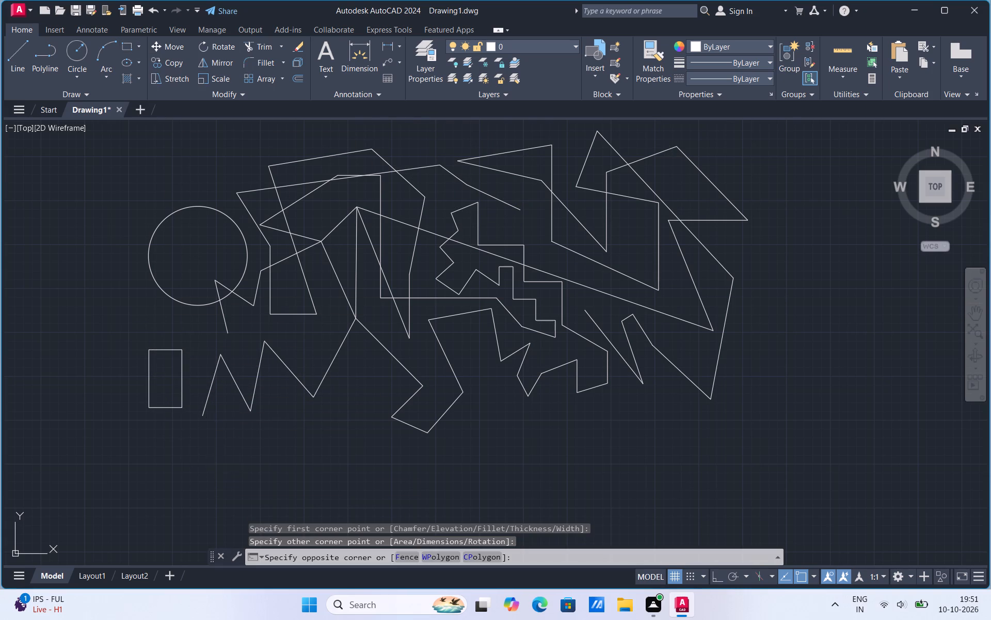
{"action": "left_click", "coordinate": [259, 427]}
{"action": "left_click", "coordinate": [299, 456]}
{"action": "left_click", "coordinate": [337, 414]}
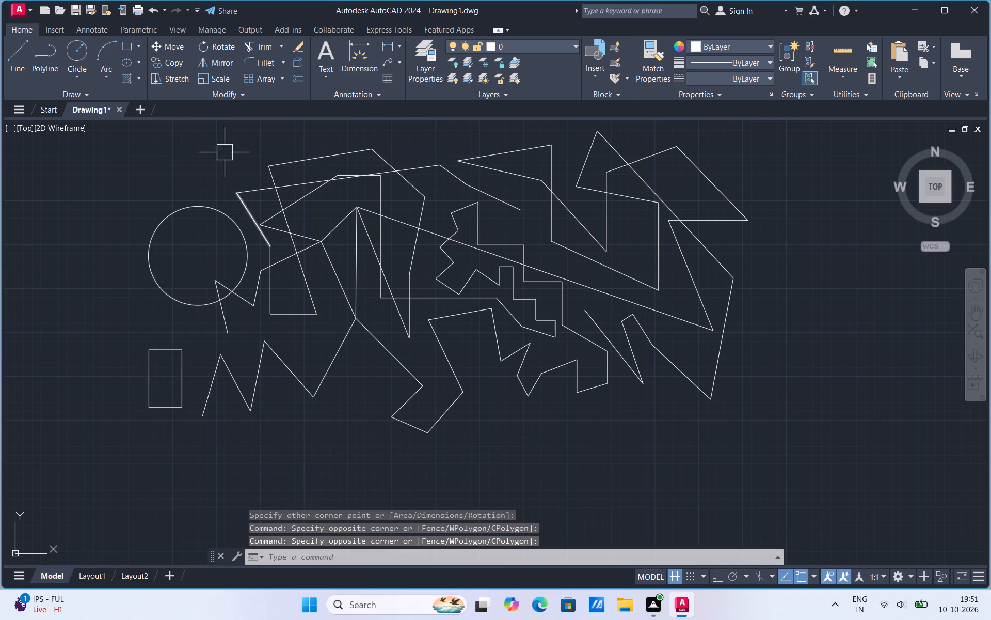
Draw three separate freehand rectangles in a row beneath the zigzag lines: a small one, a tall narrow one, and another small one.
{"action": "left_click", "coordinate": [135, 47]}
{"action": "left_click", "coordinate": [281, 462]}
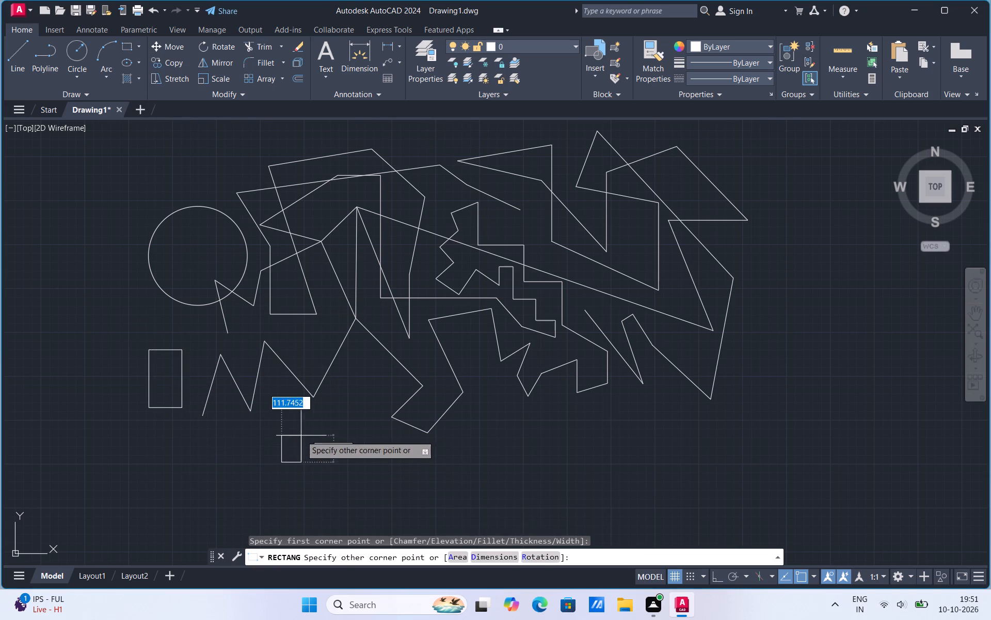
{"action": "left_click", "coordinate": [303, 435]}
{"action": "left_click", "coordinate": [136, 48]}
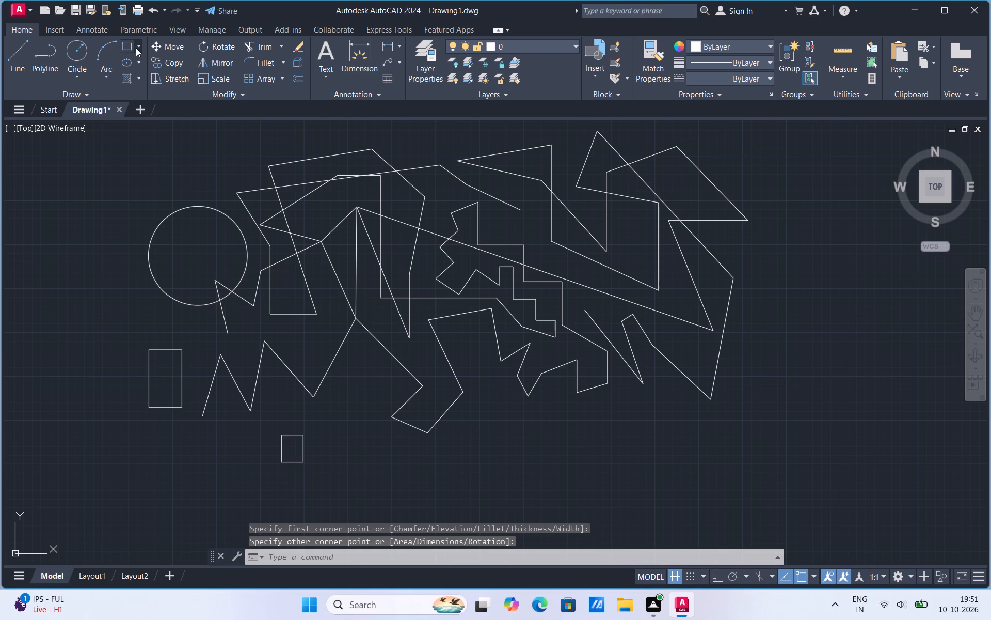
{"action": "left_click", "coordinate": [157, 74]}
{"action": "left_click", "coordinate": [333, 454]}
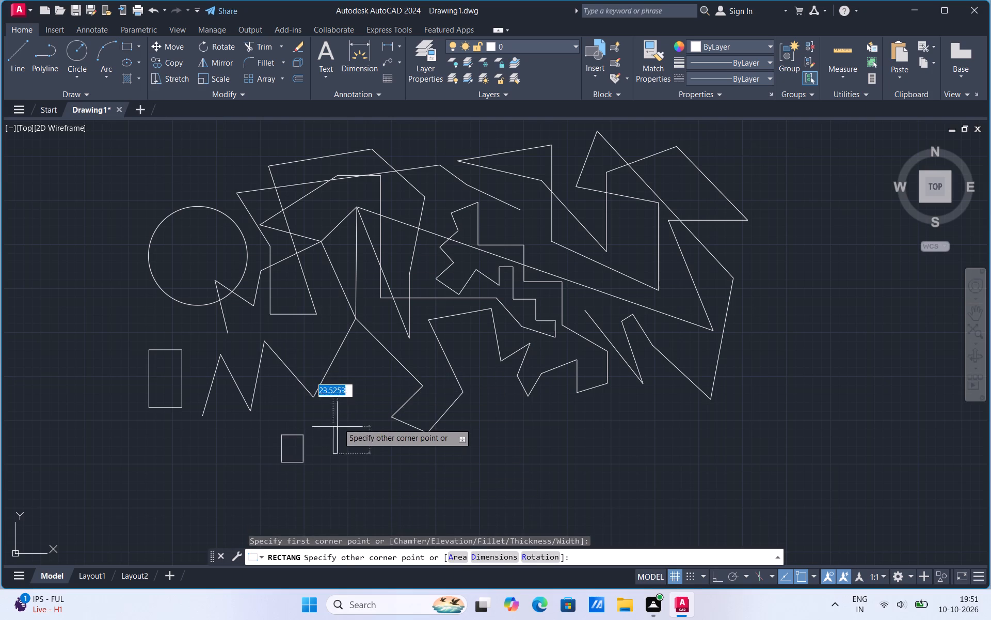
{"action": "left_click", "coordinate": [349, 400]}
{"action": "left_click", "coordinate": [137, 49]}
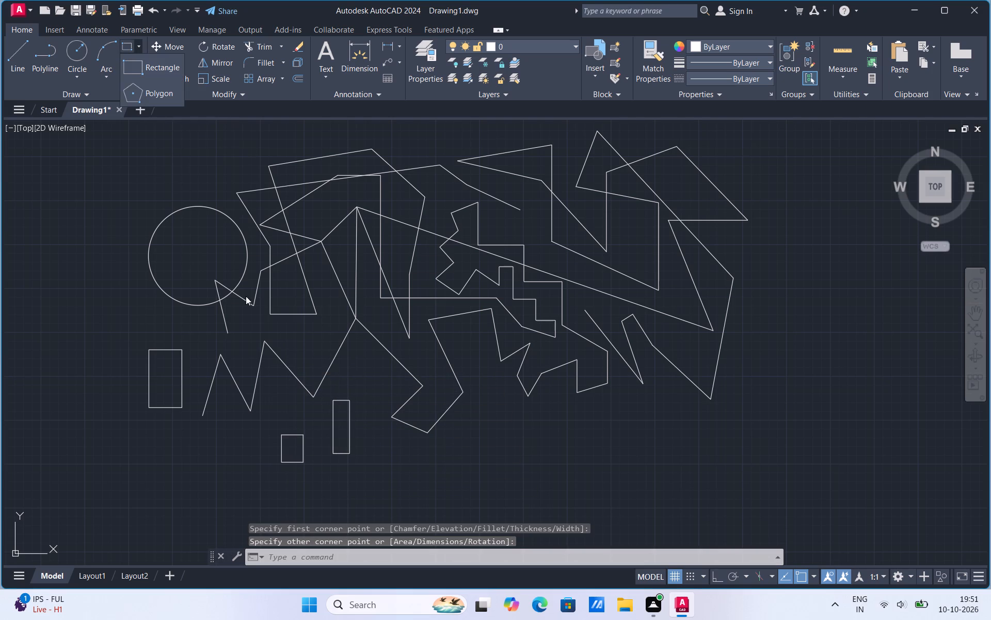
{"action": "left_click", "coordinate": [138, 71]}
{"action": "left_click", "coordinate": [435, 477]}
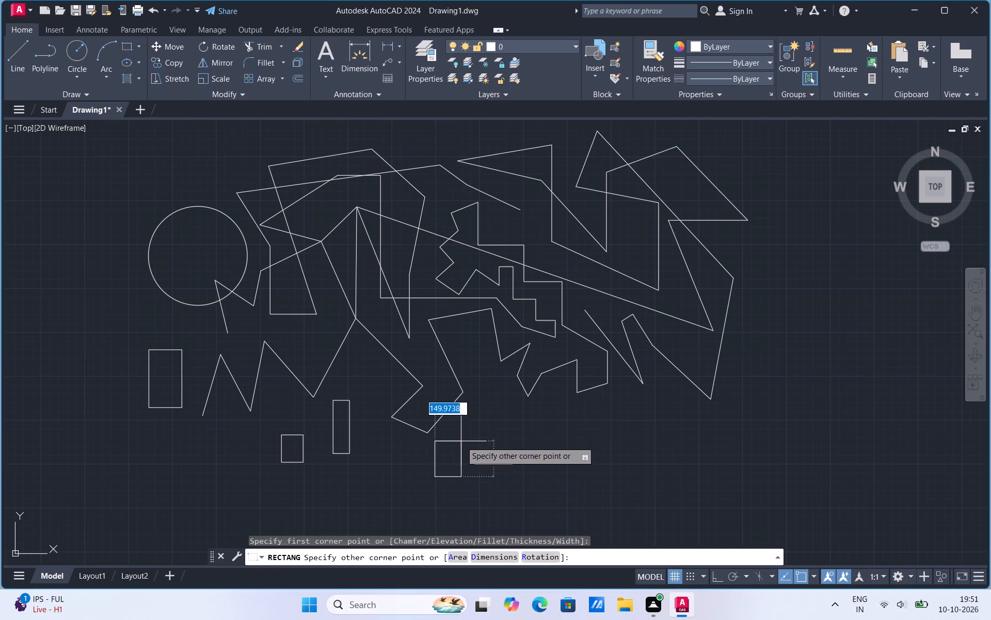
{"action": "left_click", "coordinate": [461, 441]}
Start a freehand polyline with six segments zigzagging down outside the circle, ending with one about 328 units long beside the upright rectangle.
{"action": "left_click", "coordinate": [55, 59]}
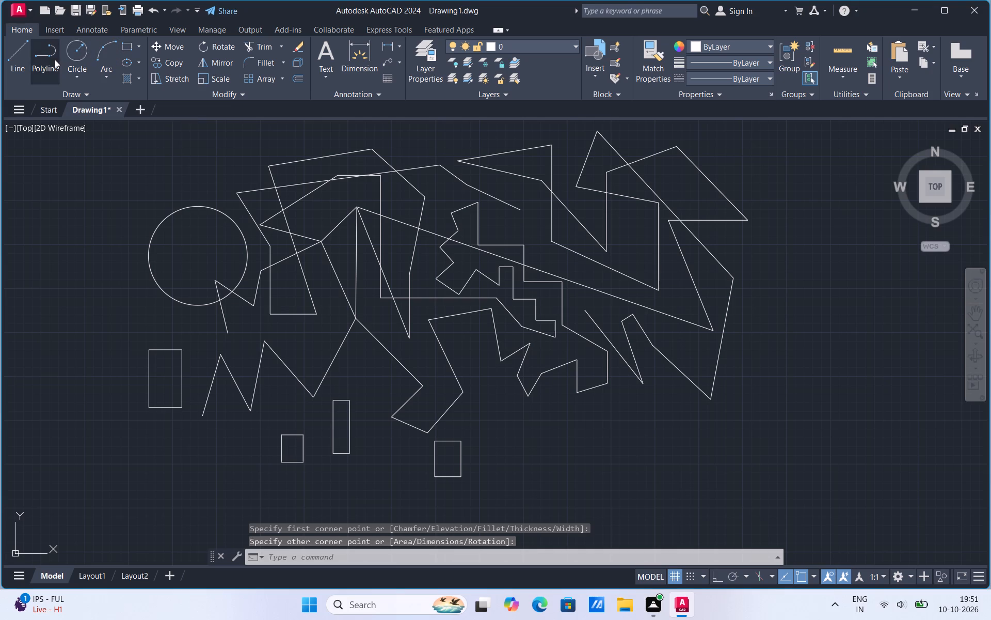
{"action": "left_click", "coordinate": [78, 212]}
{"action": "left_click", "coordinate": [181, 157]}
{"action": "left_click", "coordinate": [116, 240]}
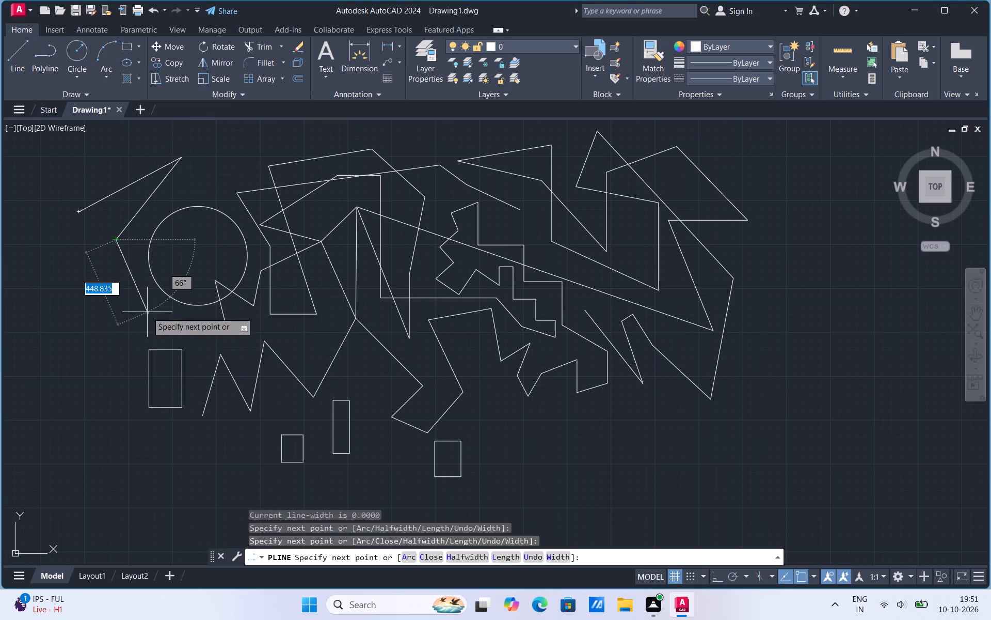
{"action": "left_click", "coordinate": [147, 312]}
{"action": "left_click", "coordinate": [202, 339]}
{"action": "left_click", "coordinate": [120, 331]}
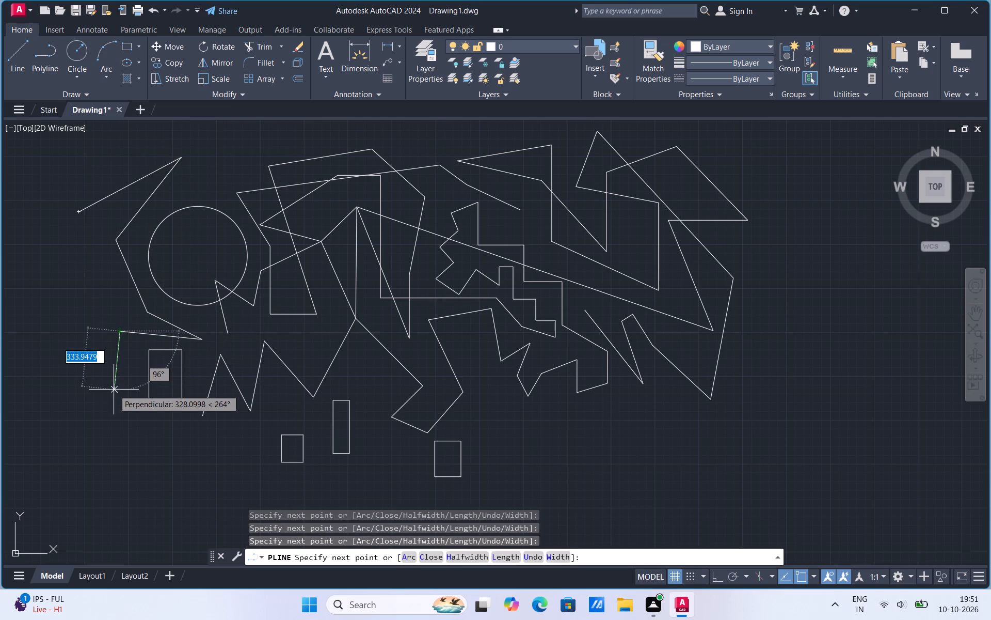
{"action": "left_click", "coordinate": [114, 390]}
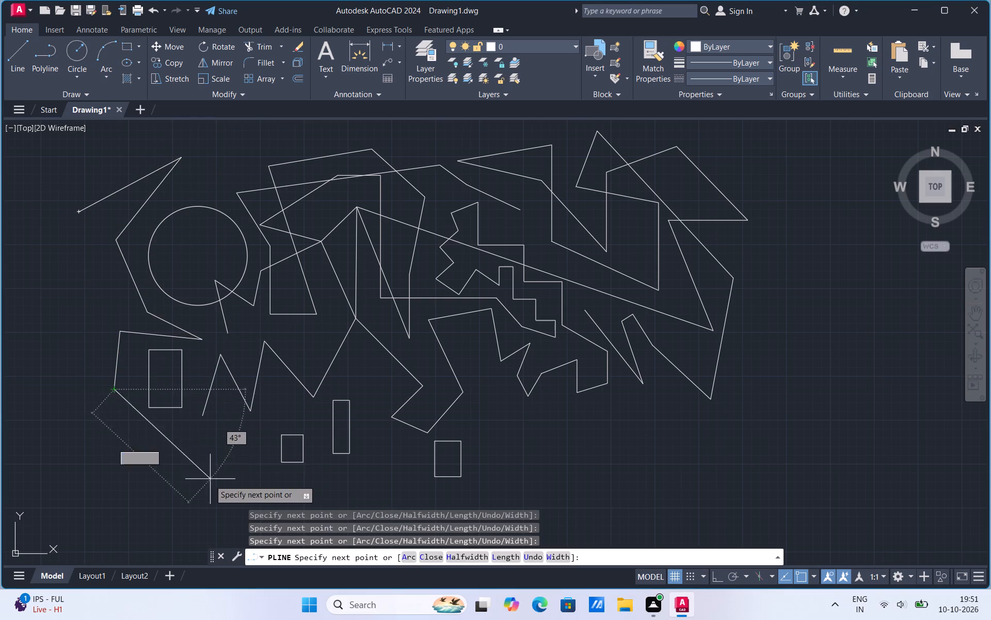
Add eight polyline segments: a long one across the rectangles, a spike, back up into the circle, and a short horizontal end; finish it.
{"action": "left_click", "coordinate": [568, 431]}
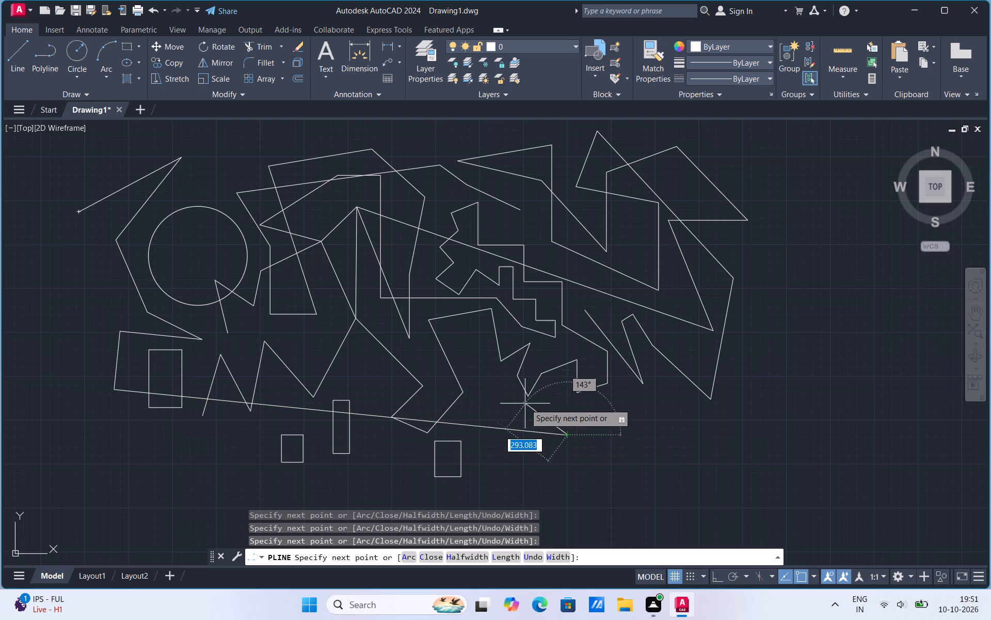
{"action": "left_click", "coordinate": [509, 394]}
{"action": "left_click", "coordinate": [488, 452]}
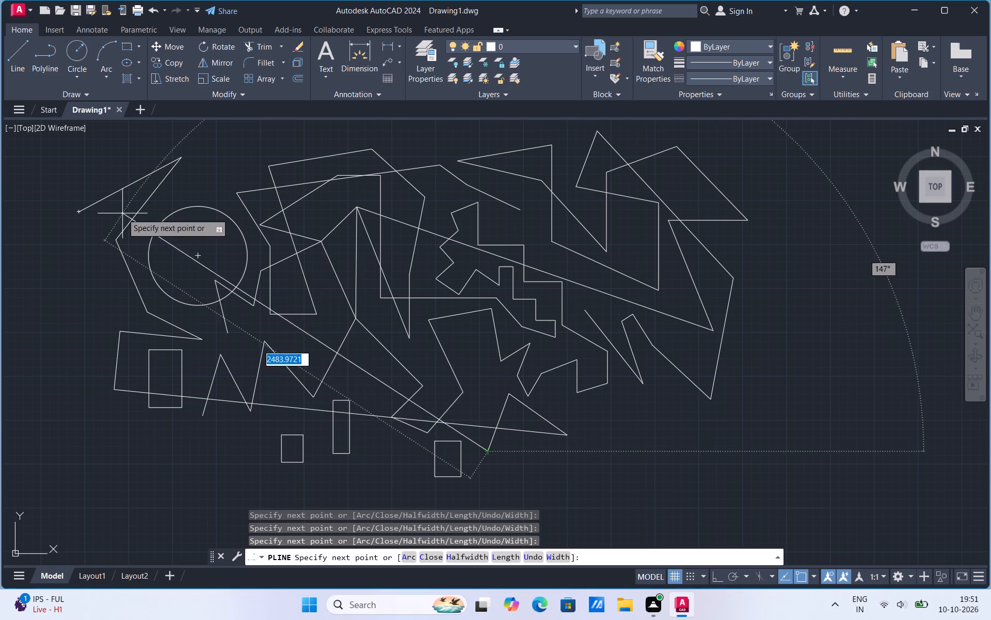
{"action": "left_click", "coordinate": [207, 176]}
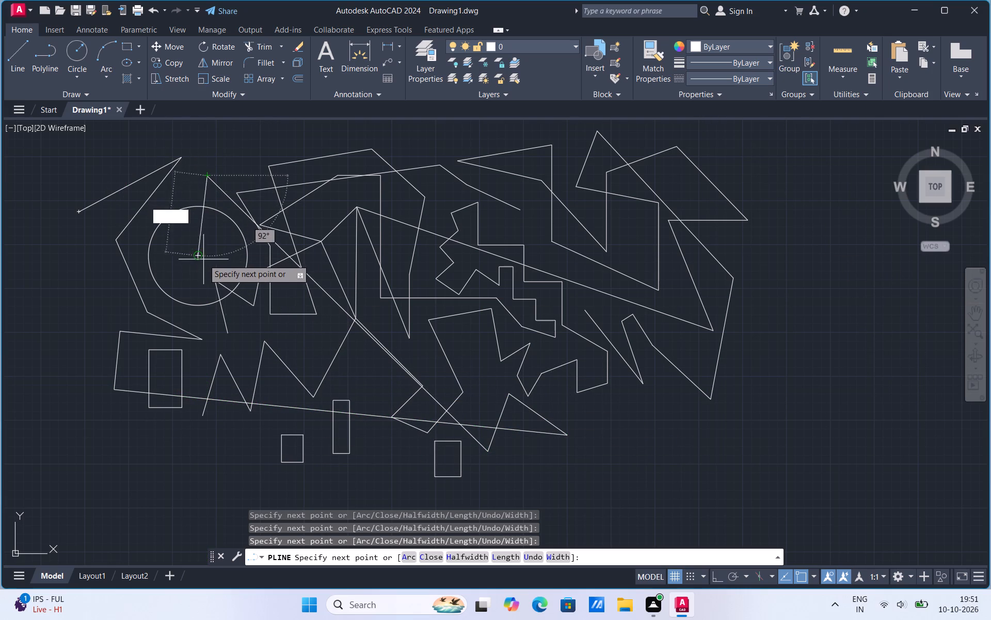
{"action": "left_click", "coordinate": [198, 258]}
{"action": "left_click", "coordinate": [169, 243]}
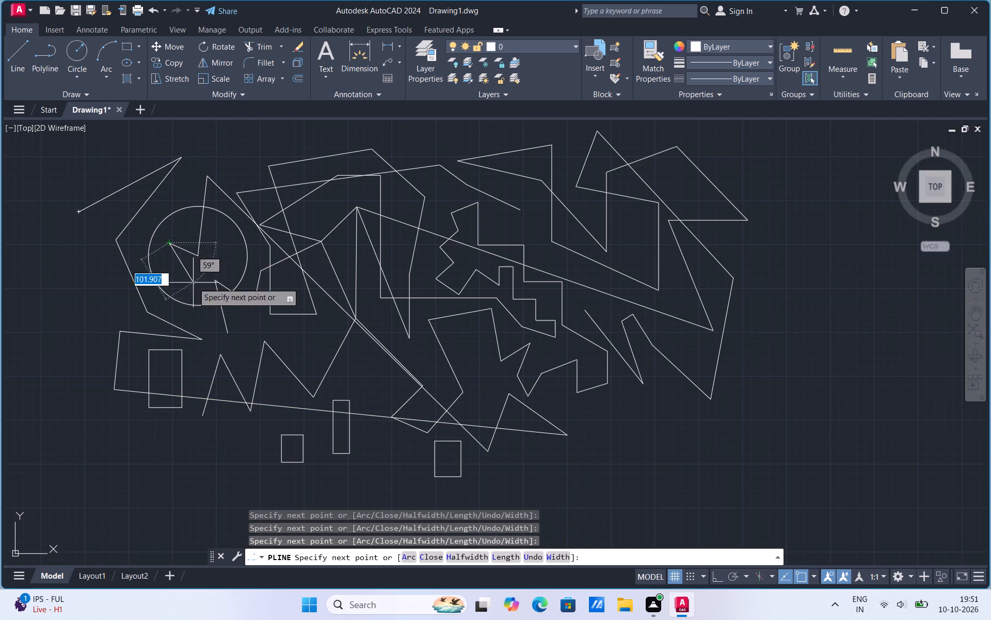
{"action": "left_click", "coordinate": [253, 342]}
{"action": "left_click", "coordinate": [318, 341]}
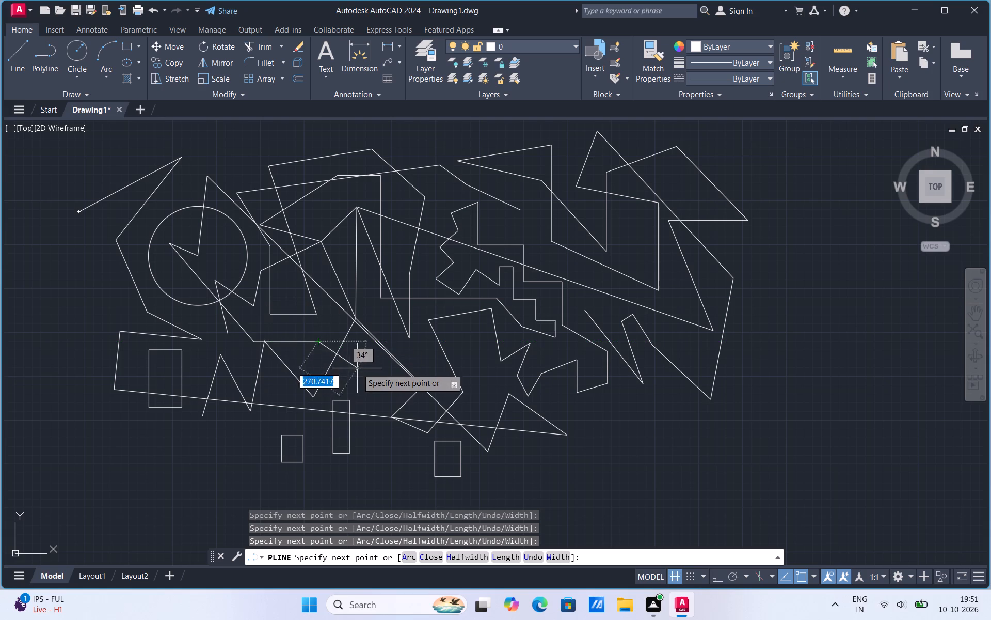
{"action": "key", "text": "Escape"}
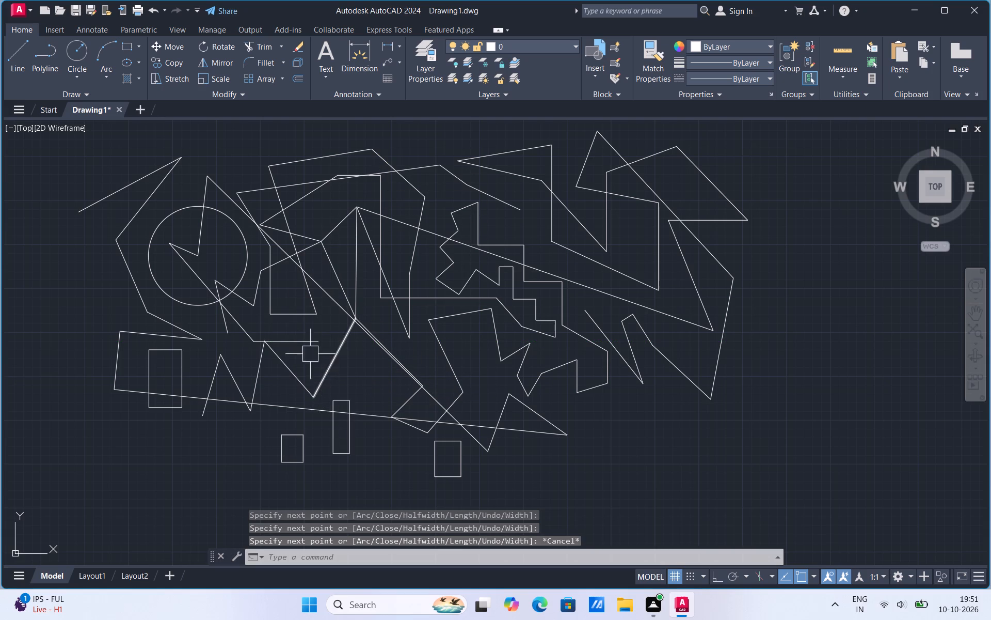
Erase all the practice lines, polylines, rectangles and the circle, including the leftover segments, to clear the drawing.
{"action": "left_click", "coordinate": [67, 145]}
{"action": "left_click", "coordinate": [762, 488]}
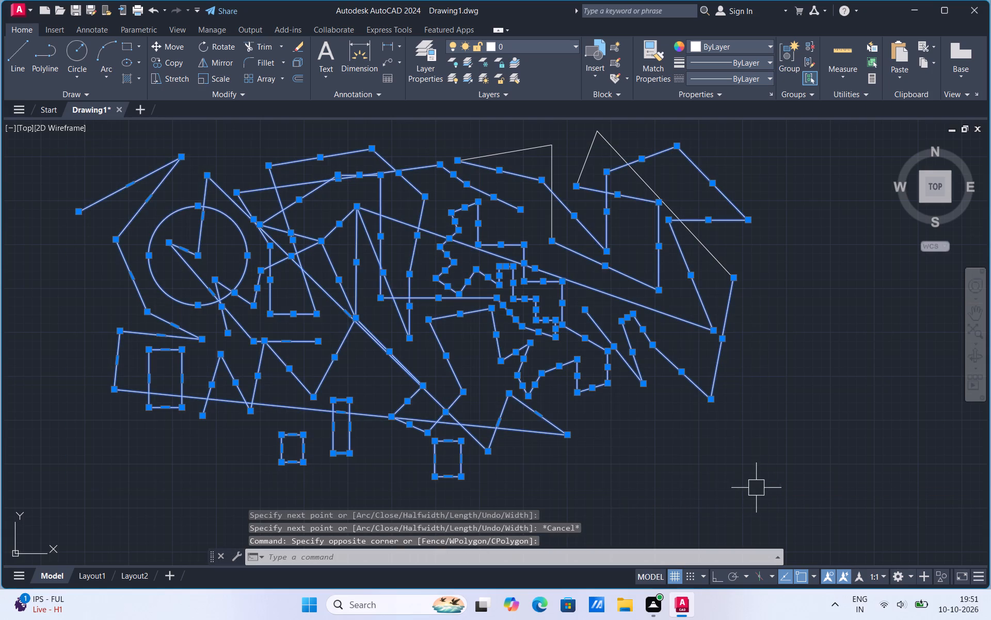
{"action": "key", "text": "Delete"}
{"action": "left_click", "coordinate": [455, 135]}
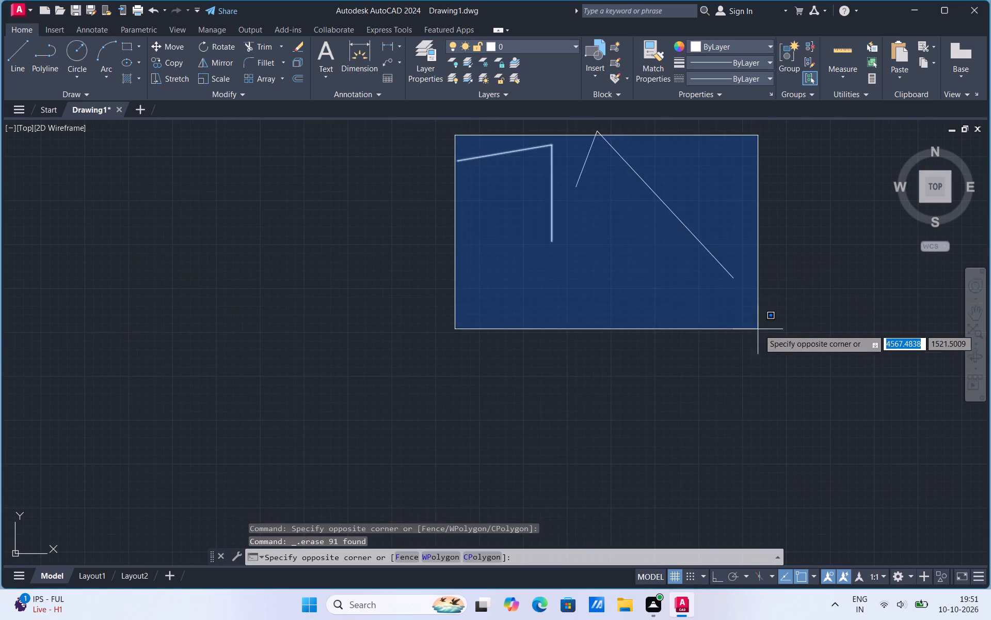
{"action": "left_click", "coordinate": [760, 330]}
{"action": "key", "text": "Delete"}
{"action": "left_click", "coordinate": [586, 160]}
{"action": "key", "text": "Delete"}
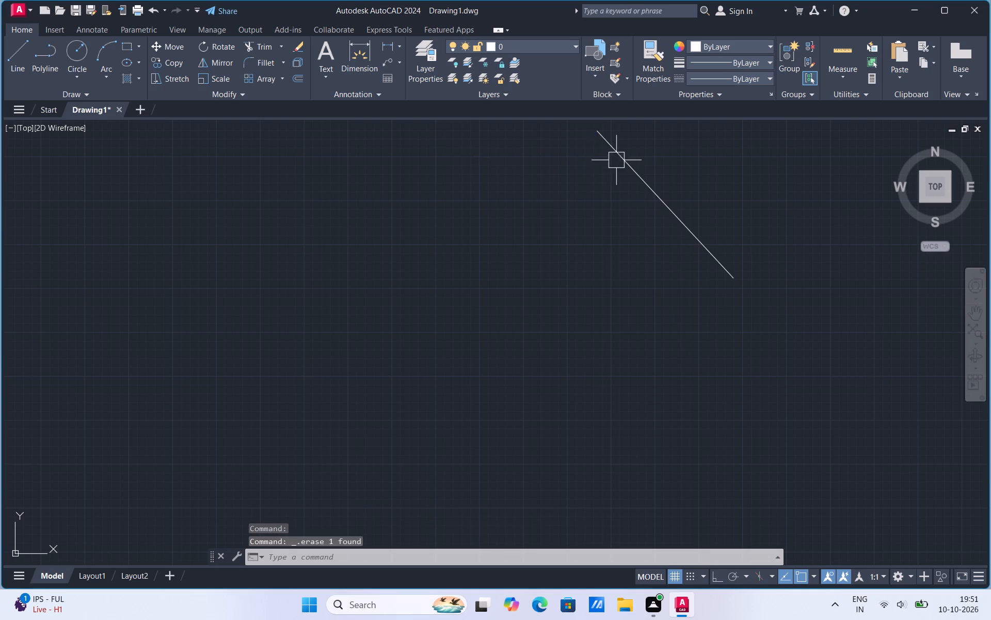
{"action": "left_click", "coordinate": [620, 157]}
{"action": "key", "text": "Delete"}
Start a freehand line chain in the lower-left area with six segments: a small open box shape, a horizontal base and a narrow spike.
{"action": "left_click", "coordinate": [24, 57]}
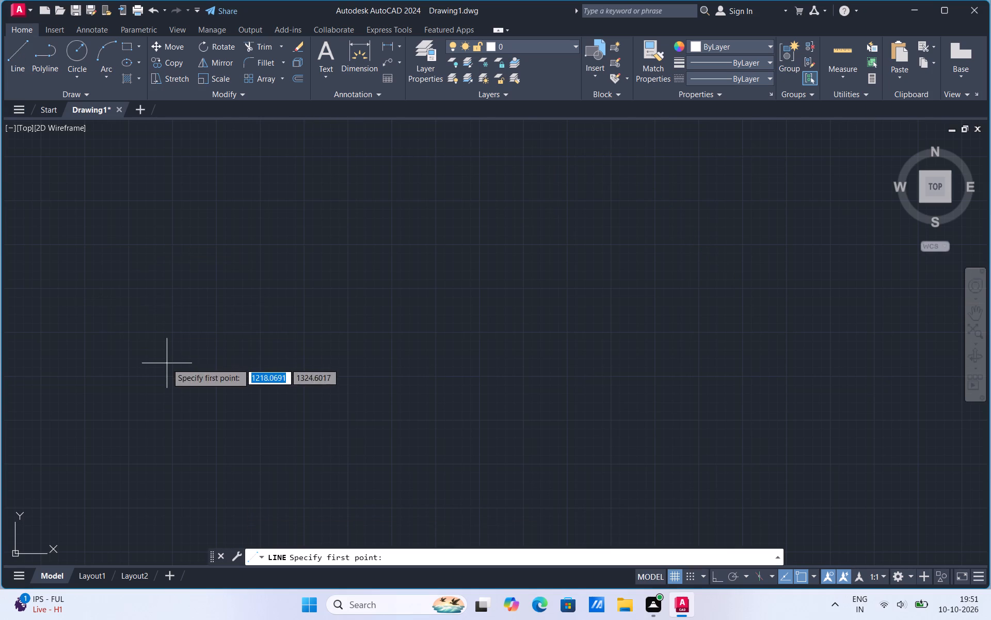
{"action": "left_click", "coordinate": [157, 449]}
{"action": "scroll", "coordinate": [148, 467], "scroll_direction": "up", "scroll_amount": 2}
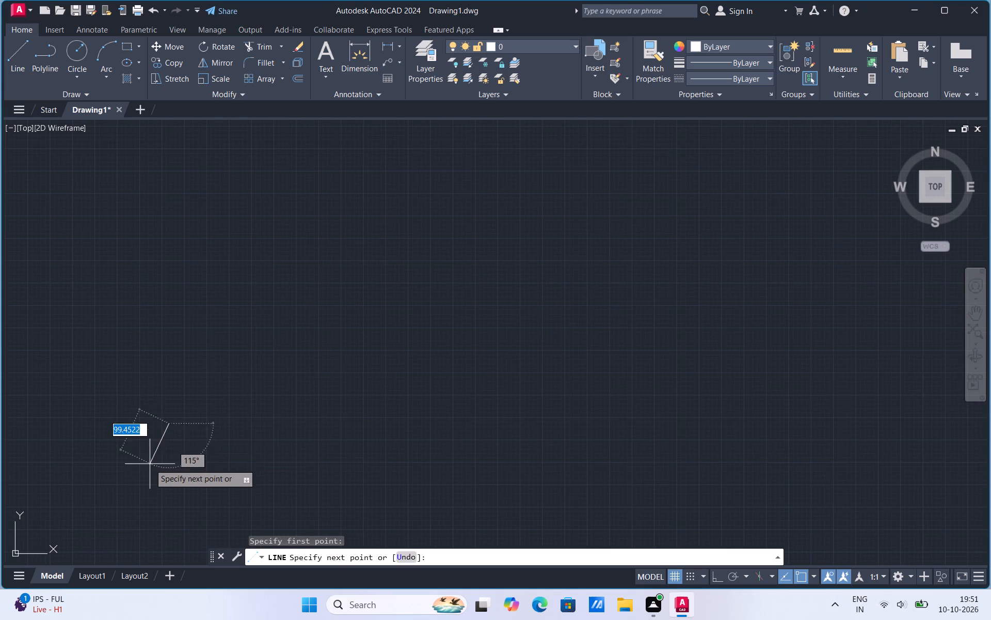
{"action": "scroll", "coordinate": [171, 432], "scroll_direction": "up", "scroll_amount": 3}
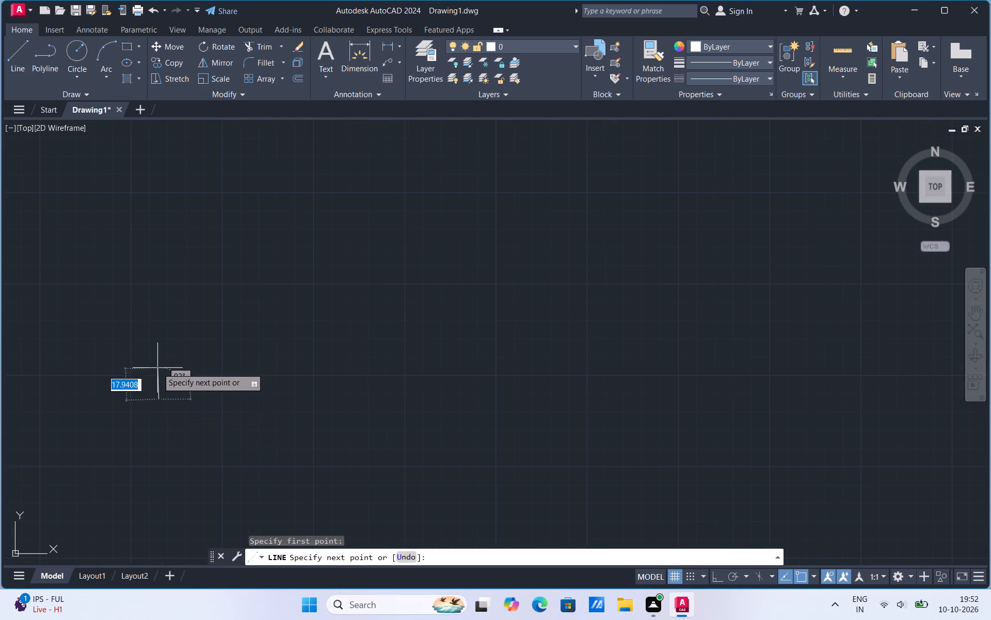
{"action": "left_click", "coordinate": [157, 376]}
{"action": "left_click", "coordinate": [184, 382]}
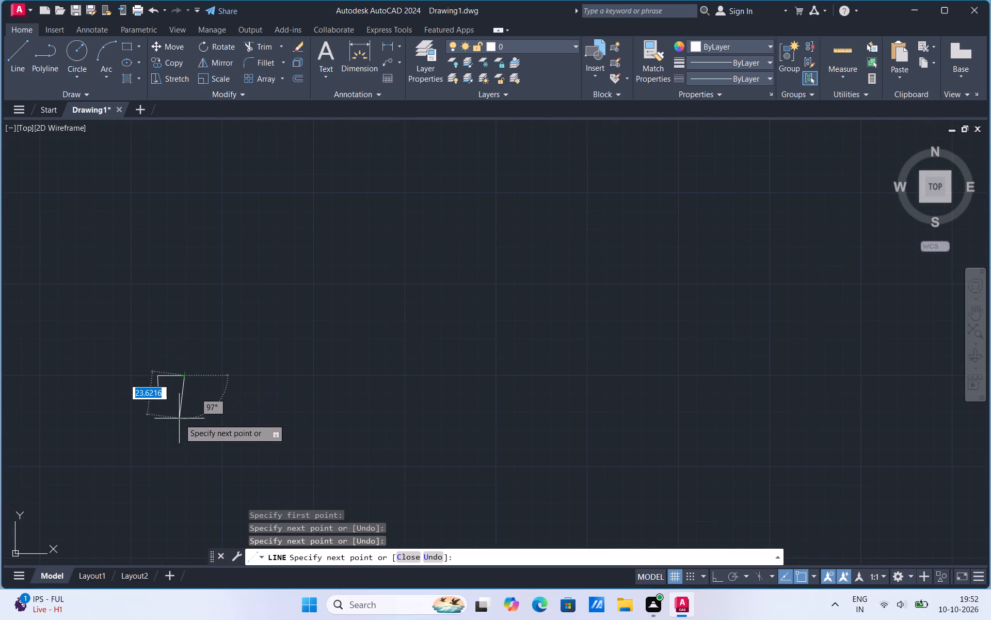
{"action": "left_click", "coordinate": [179, 419]}
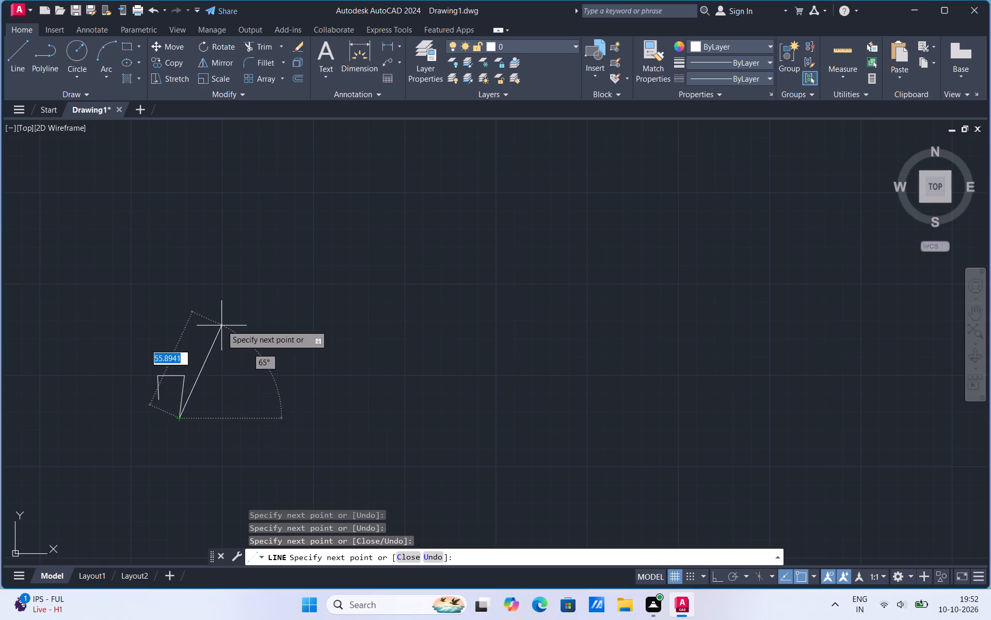
{"action": "left_click", "coordinate": [248, 422]}
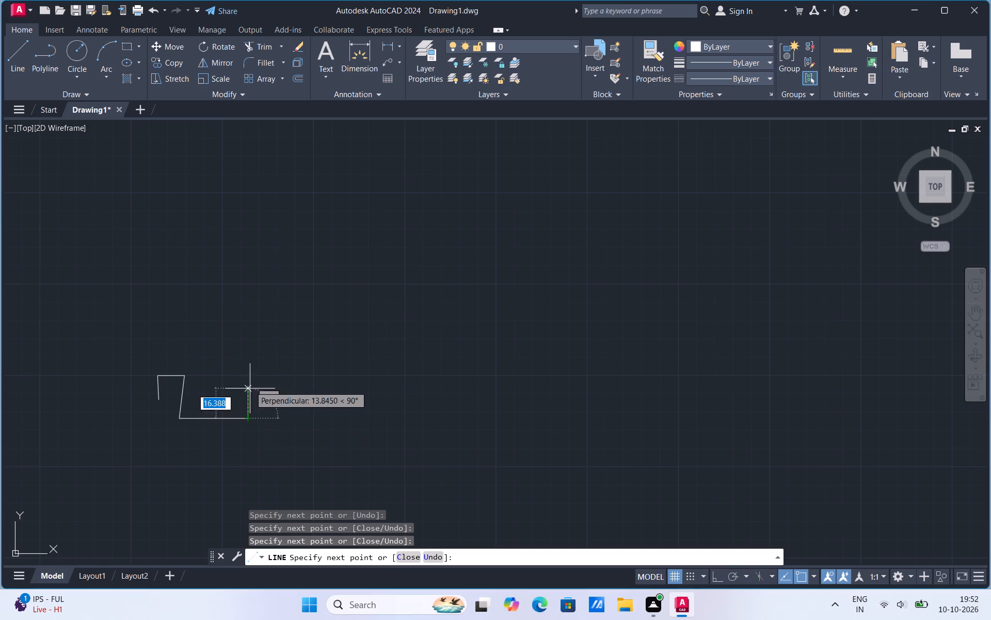
{"action": "left_click", "coordinate": [225, 365]}
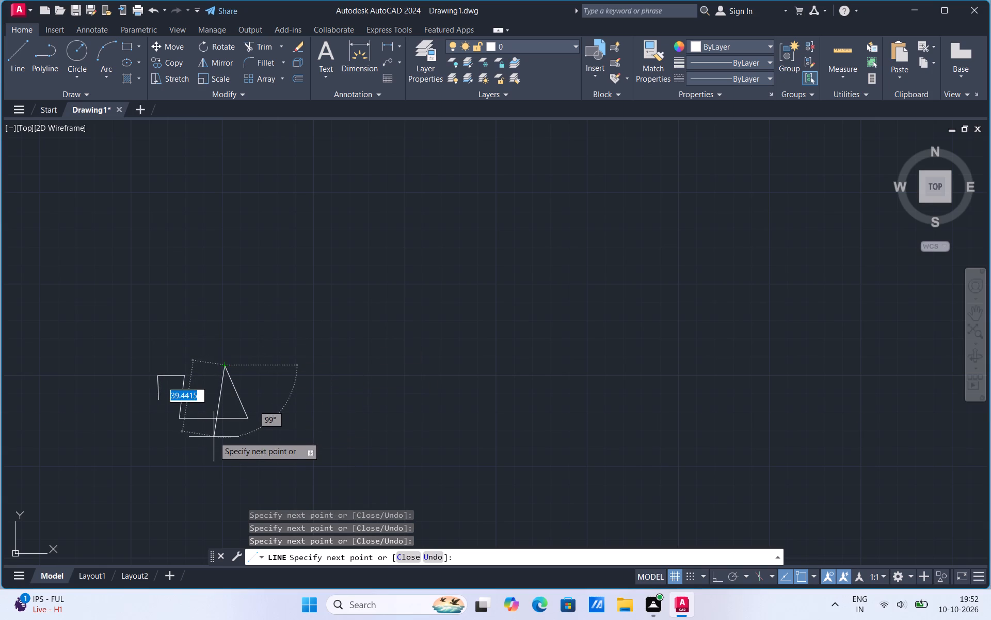
{"action": "left_click", "coordinate": [214, 437]}
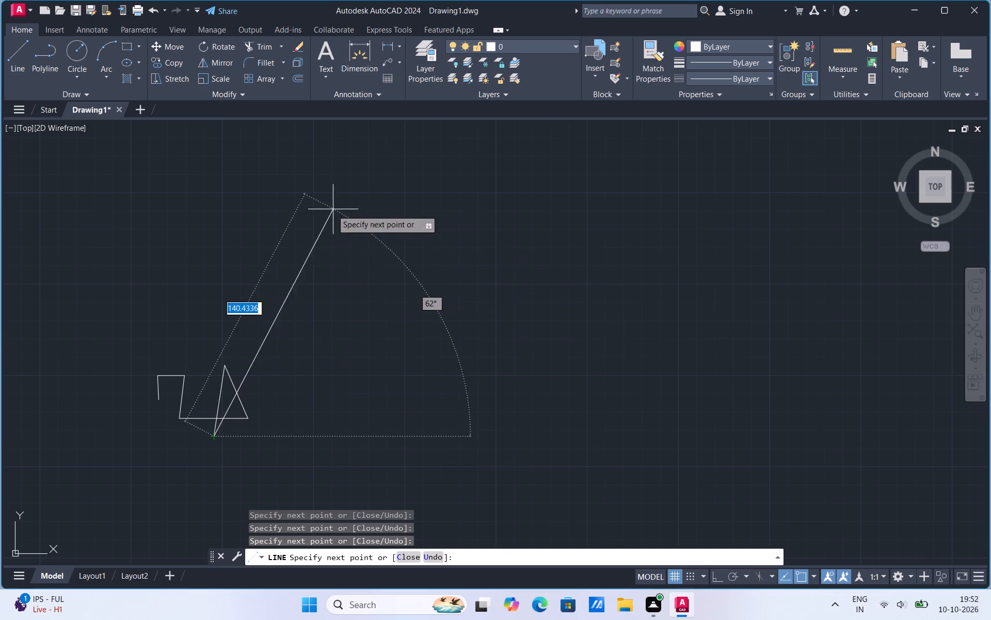
Add a long rising segment, two short zigzag segments and a vertical one about 26 units down, and end the line chain.
{"action": "left_click", "coordinate": [403, 360]}
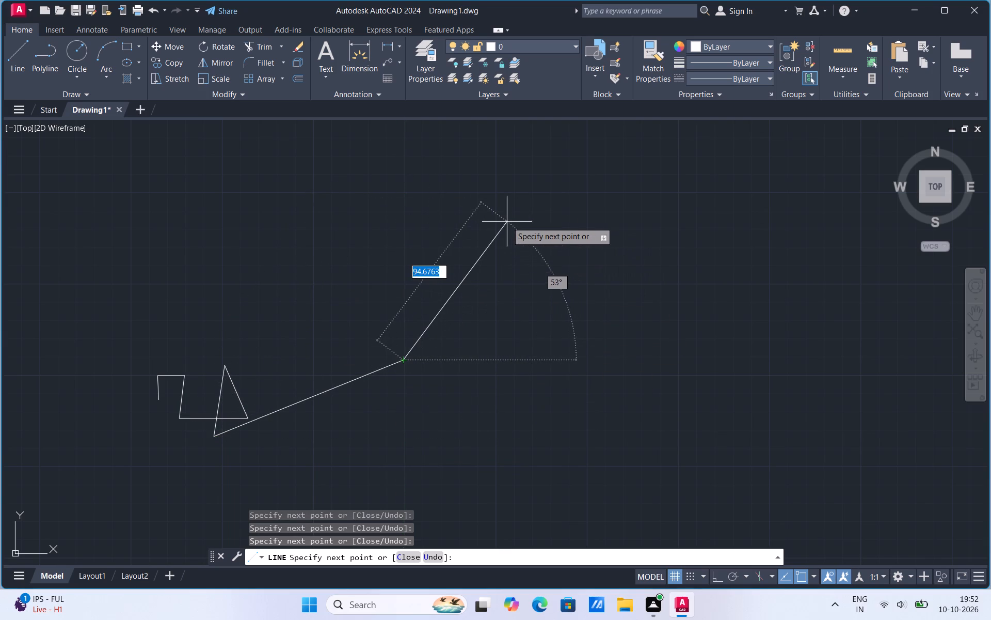
{"action": "left_click", "coordinate": [389, 377]}
{"action": "left_click", "coordinate": [360, 357]}
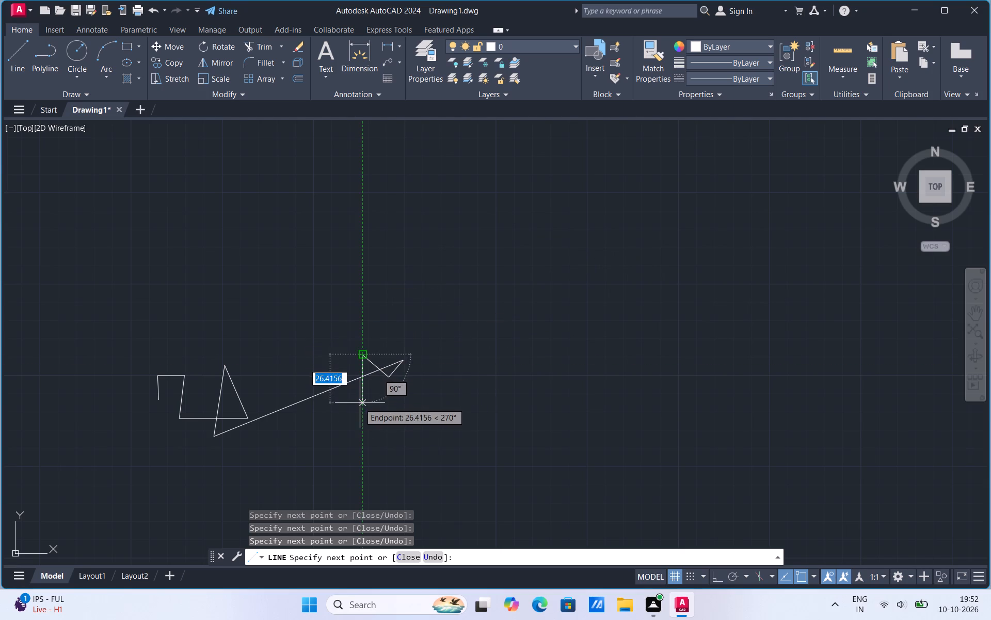
{"action": "left_click", "coordinate": [361, 403]}
{"action": "key", "text": "Escape"}
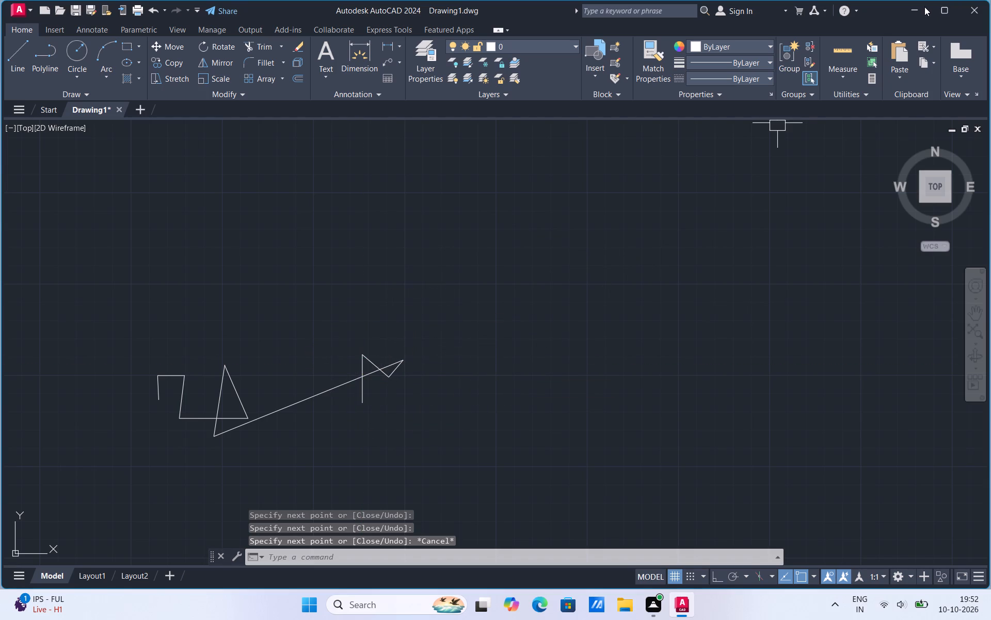
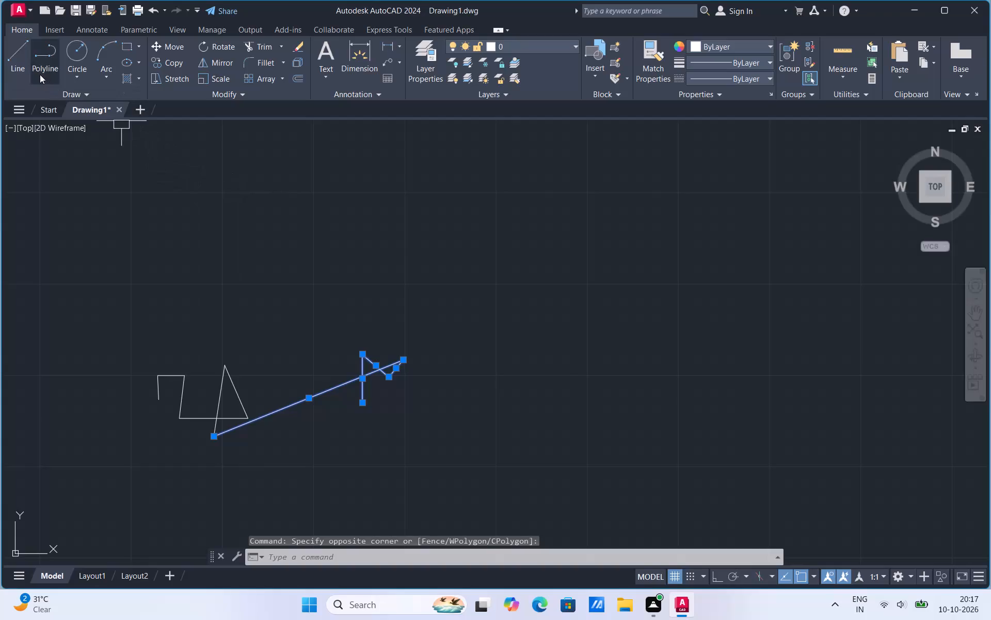
Start a new line chain above the existing shapes with eight segments: a peak, a small notch, a rise, a long slope and a short drop.
{"action": "left_click", "coordinate": [23, 69]}
{"action": "left_click", "coordinate": [323, 346]}
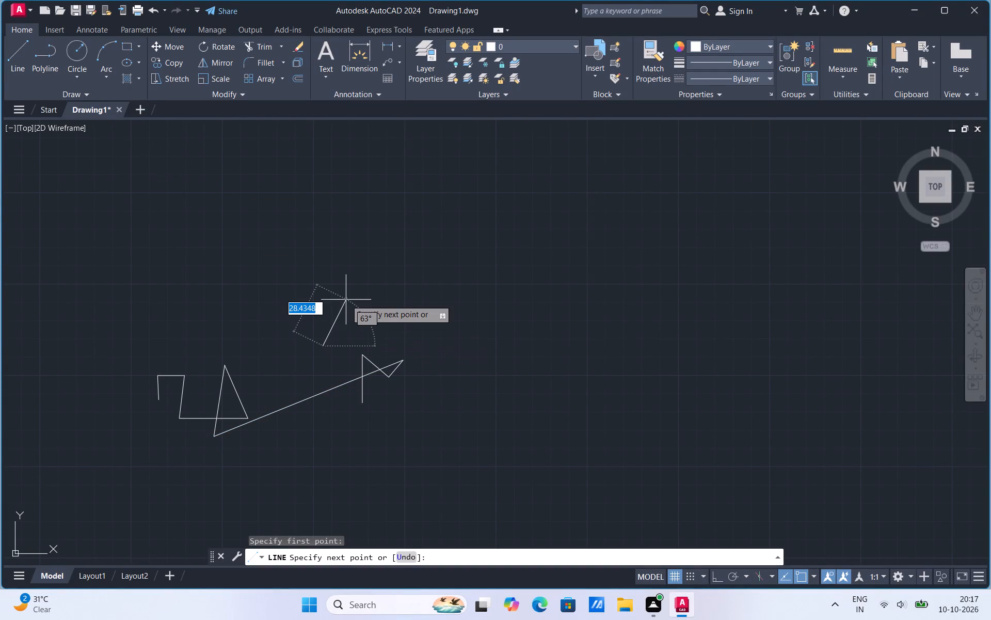
{"action": "left_click", "coordinate": [346, 300]}
{"action": "left_click", "coordinate": [396, 334]}
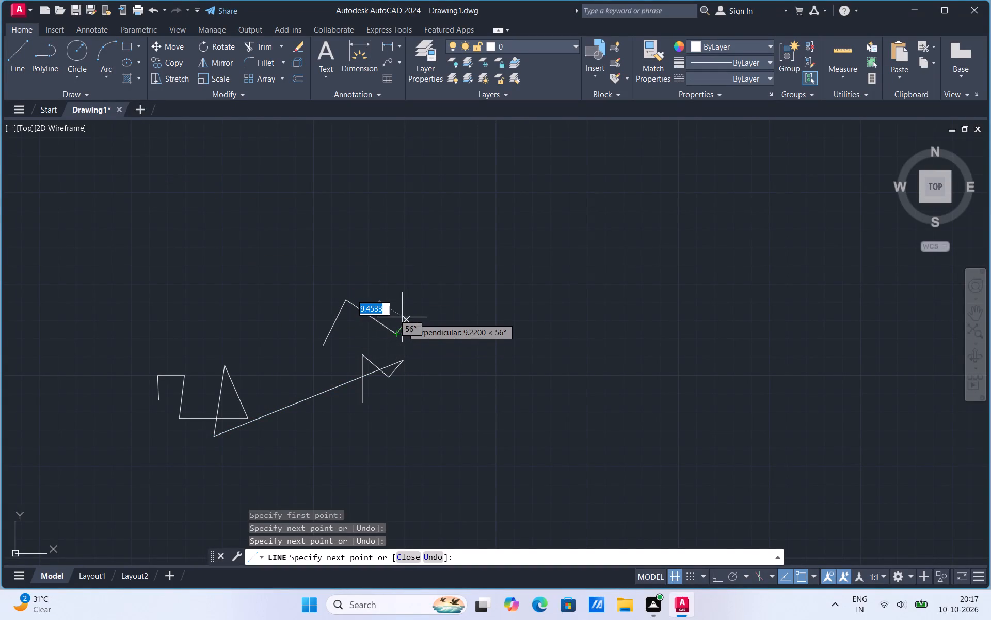
{"action": "left_click", "coordinate": [402, 317]}
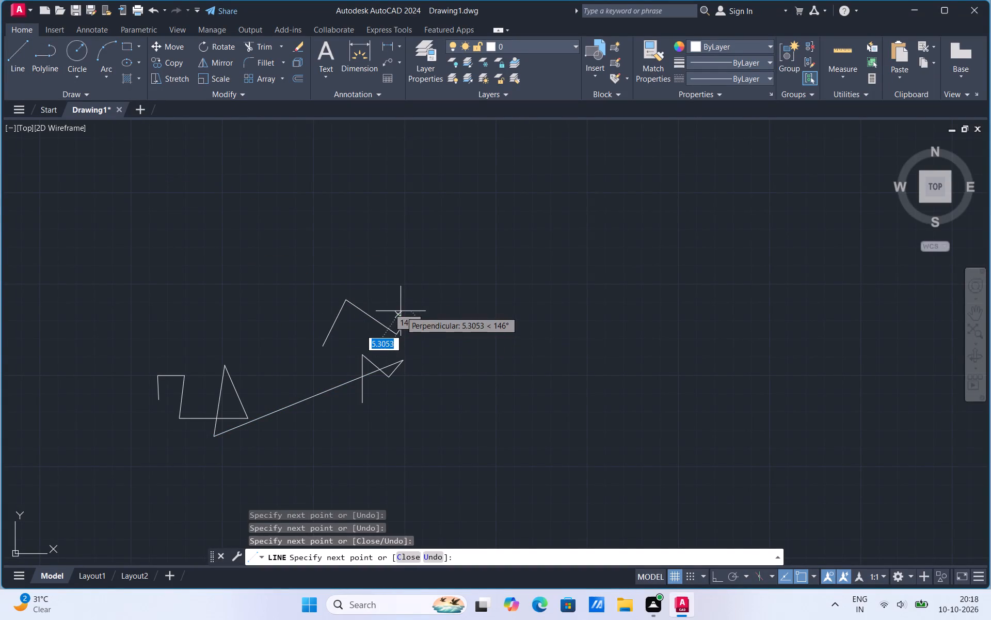
{"action": "left_click", "coordinate": [401, 311]}
{"action": "left_click", "coordinate": [424, 309]}
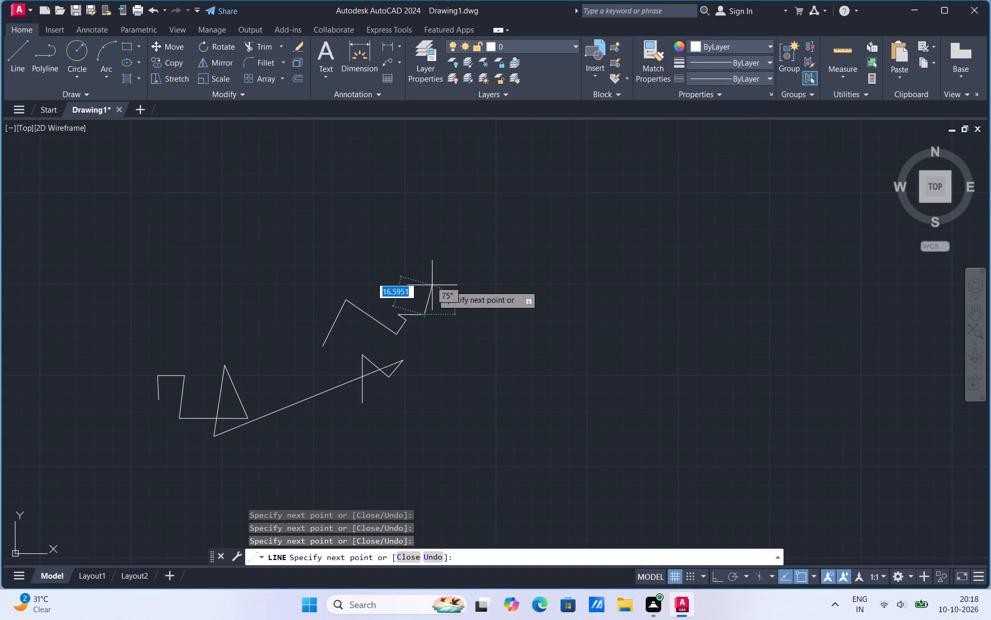
{"action": "left_click", "coordinate": [432, 285]}
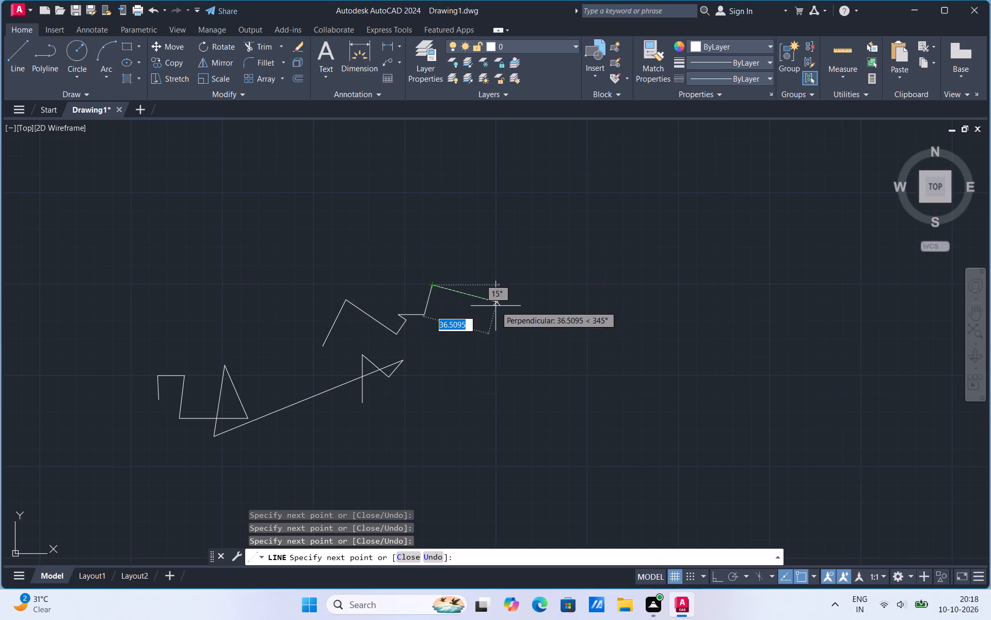
{"action": "left_click", "coordinate": [495, 306]}
{"action": "left_click", "coordinate": [488, 331]}
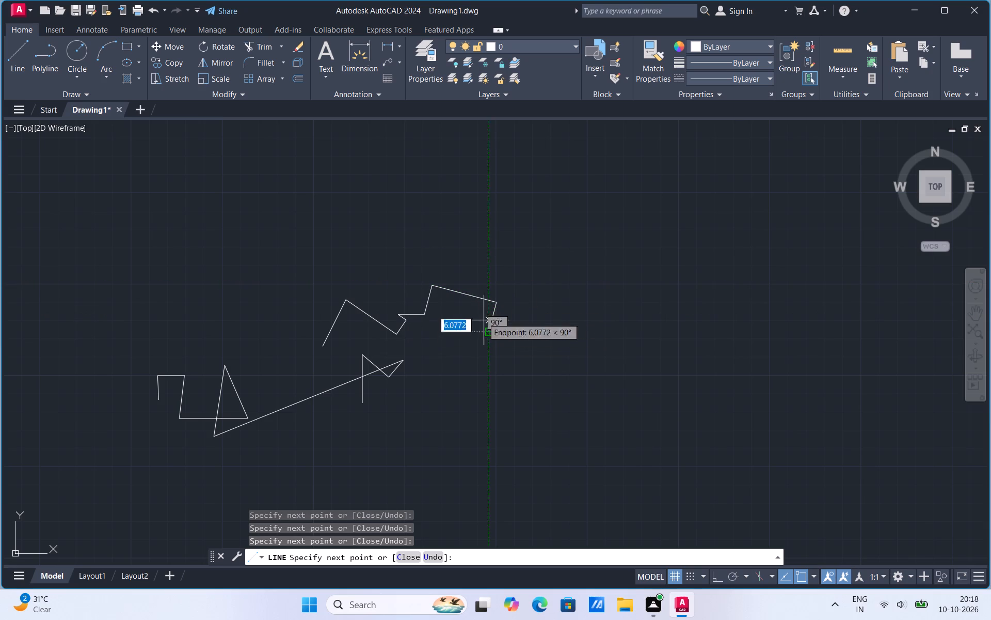
Continue the chain with nine segments running back west below the slope, up around a corner, and east to a second peak.
{"action": "left_click", "coordinate": [472, 304]}
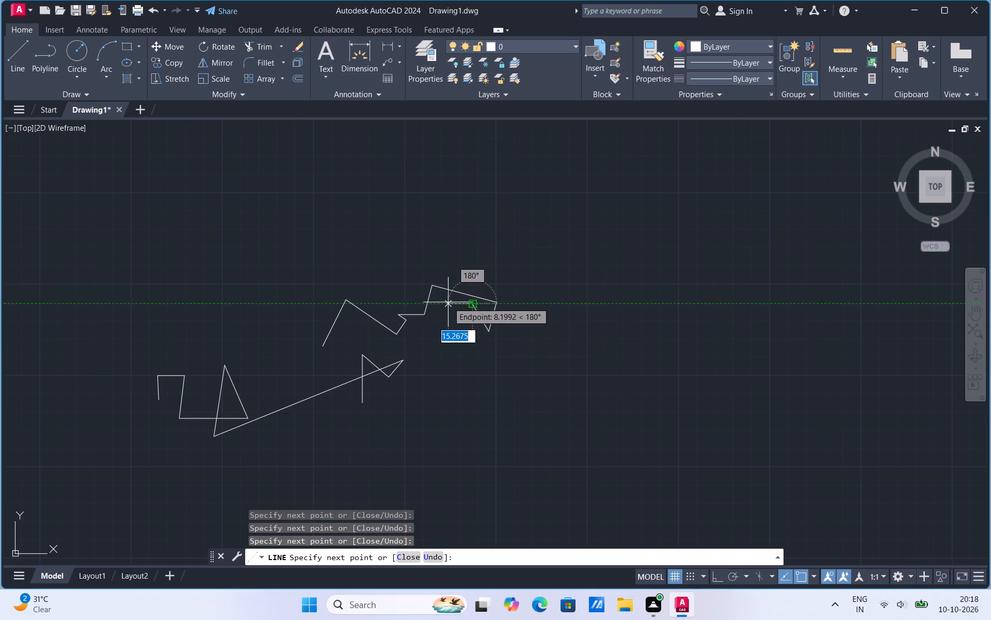
{"action": "left_click", "coordinate": [425, 297]}
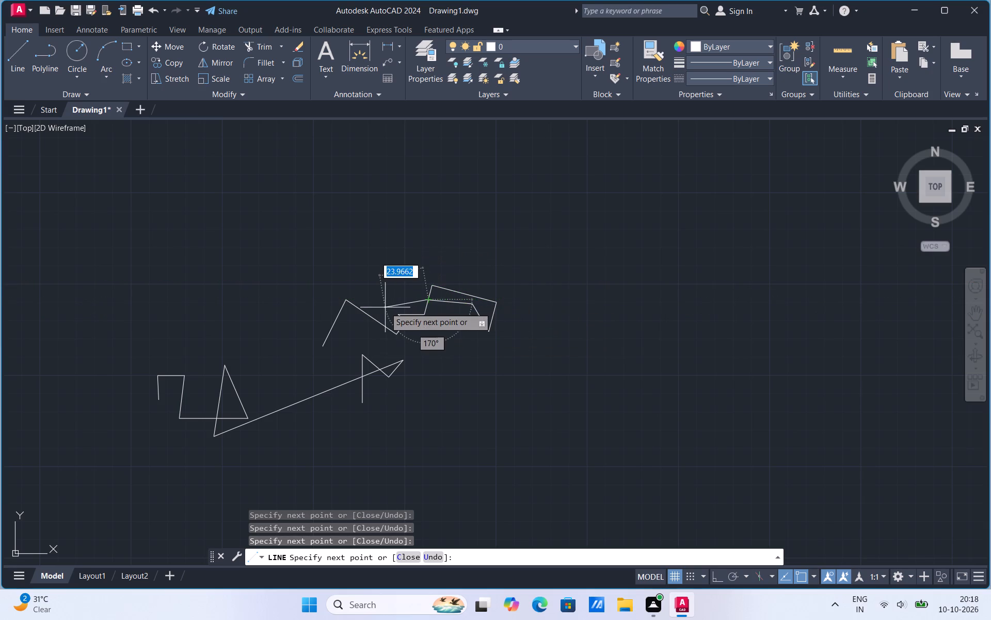
{"action": "left_click", "coordinate": [385, 307]}
{"action": "left_click", "coordinate": [385, 289]}
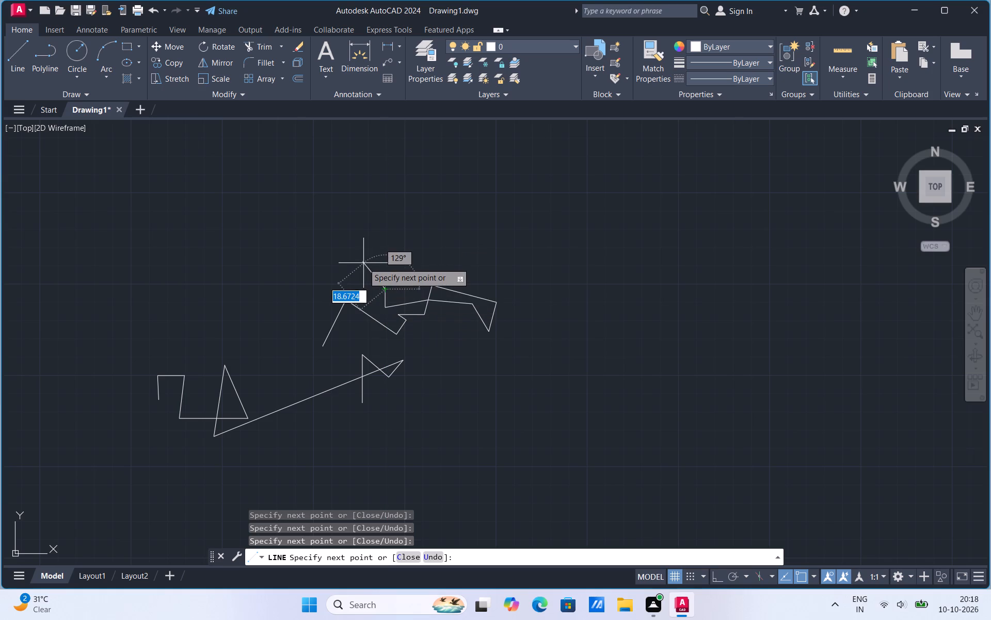
{"action": "left_click", "coordinate": [363, 263]}
{"action": "left_click", "coordinate": [388, 241]}
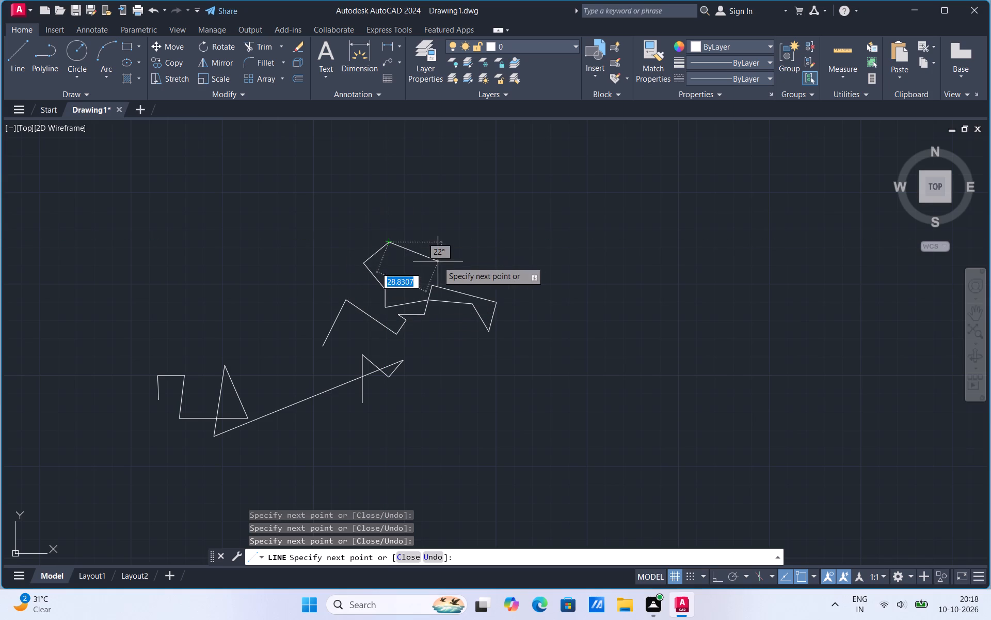
{"action": "left_click", "coordinate": [438, 261]}
{"action": "left_click", "coordinate": [474, 237]}
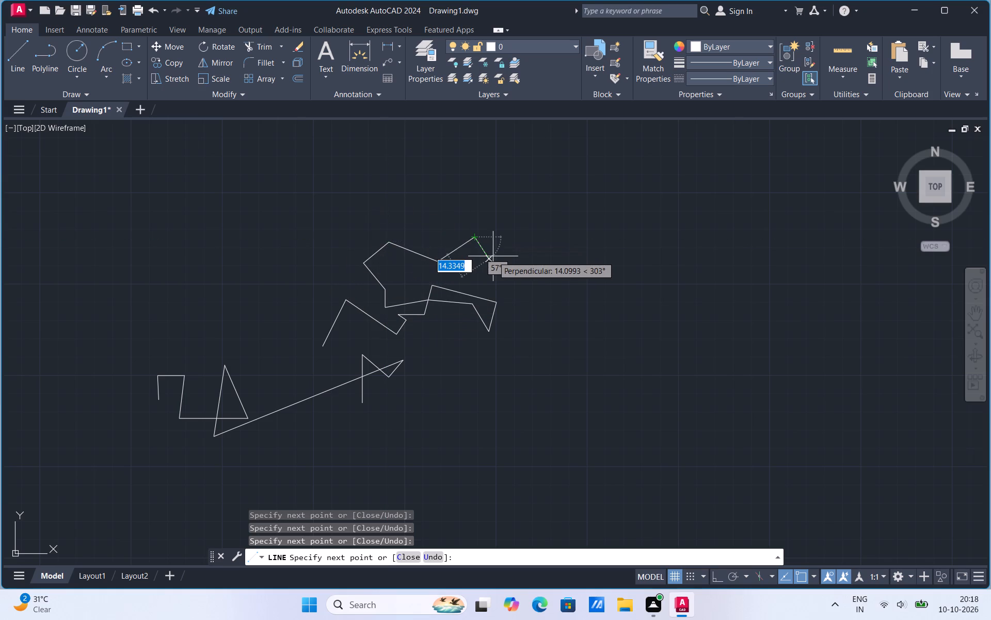
{"action": "left_click", "coordinate": [493, 256]}
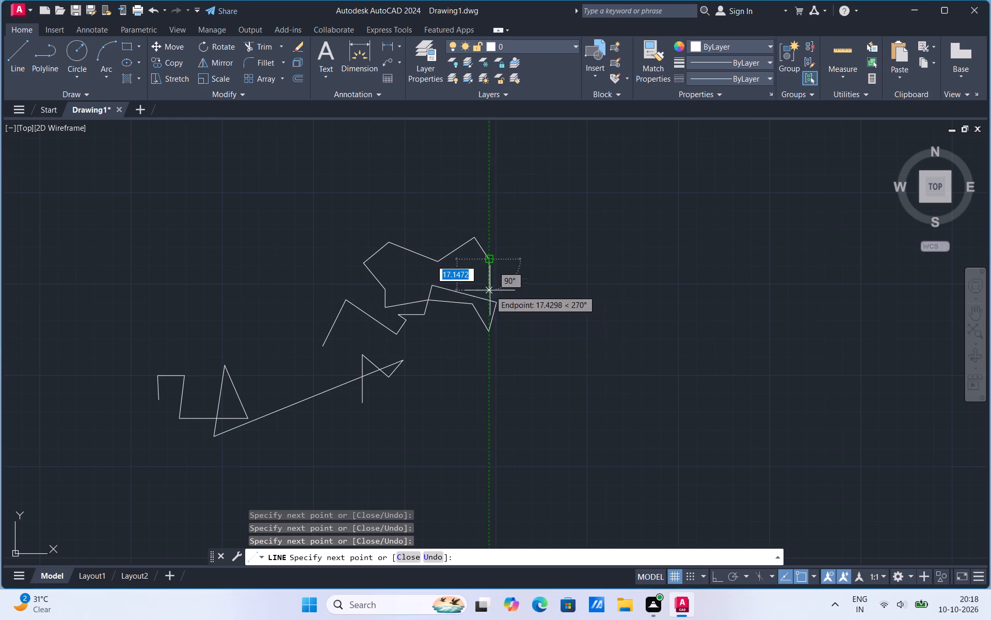
Add nine segments returning west: a horizontal run under the peak, a rise to a corner, and a zigzag down beyond the chain's start.
{"action": "left_click", "coordinate": [470, 272]}
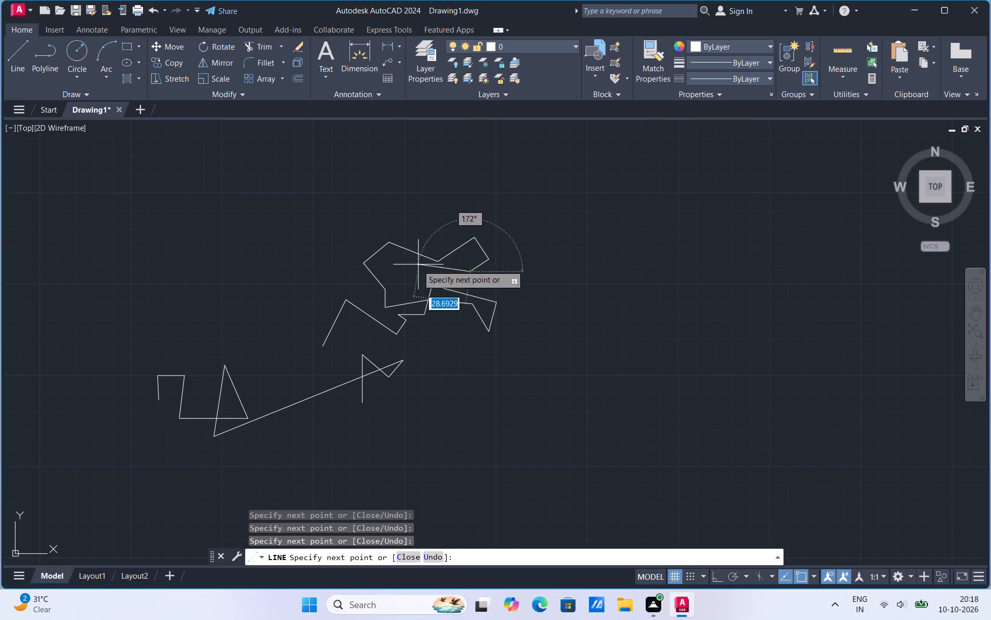
{"action": "left_click", "coordinate": [405, 272]}
{"action": "left_click", "coordinate": [387, 259]}
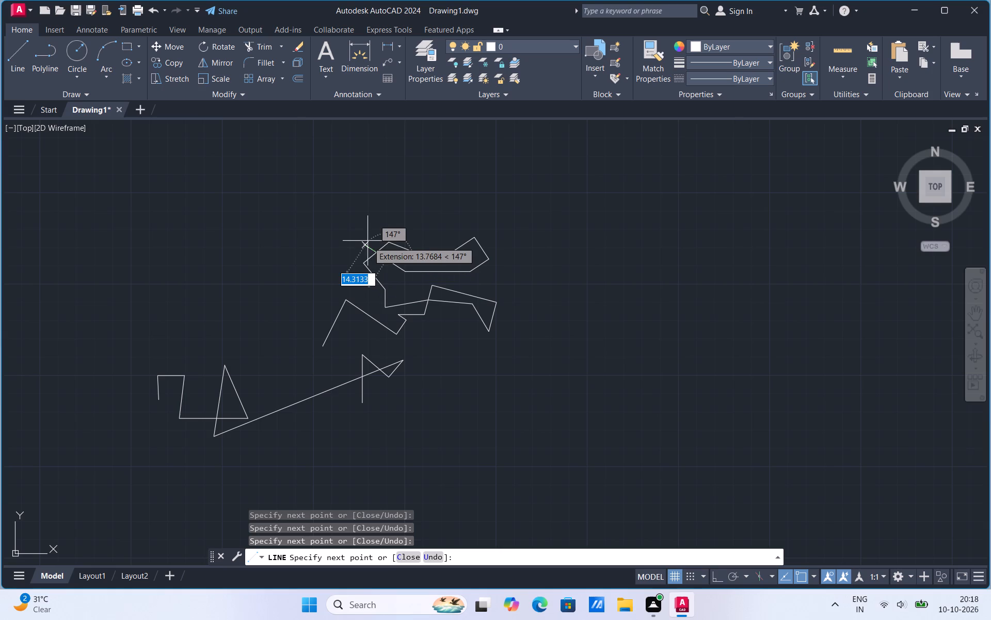
{"action": "left_click", "coordinate": [364, 238]}
{"action": "left_click", "coordinate": [341, 269]}
{"action": "left_click", "coordinate": [360, 280]}
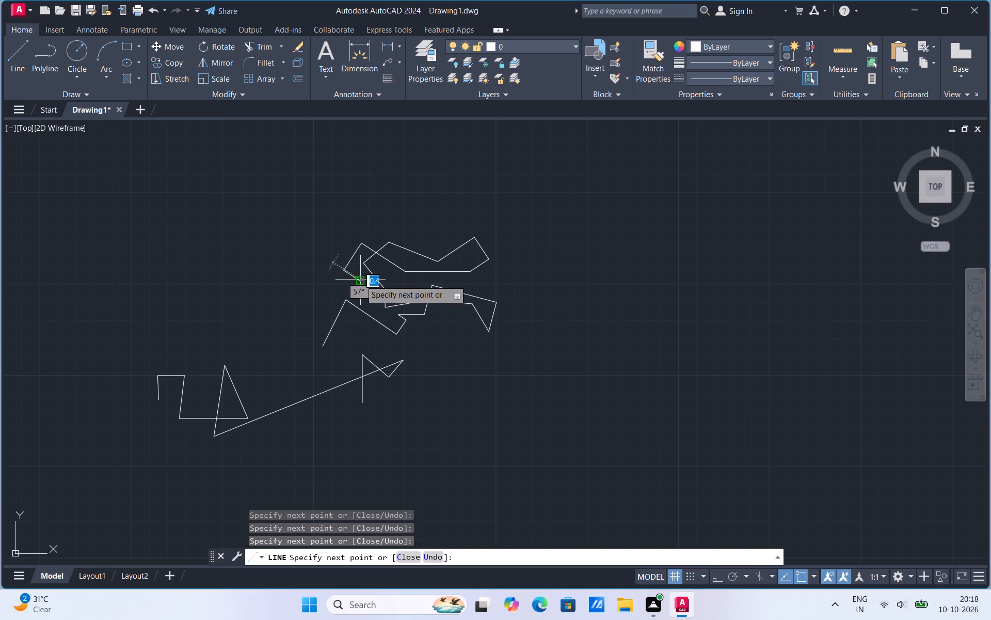
{"action": "left_click", "coordinate": [333, 291]}
{"action": "left_click", "coordinate": [321, 317]}
{"action": "left_click", "coordinate": [285, 309]}
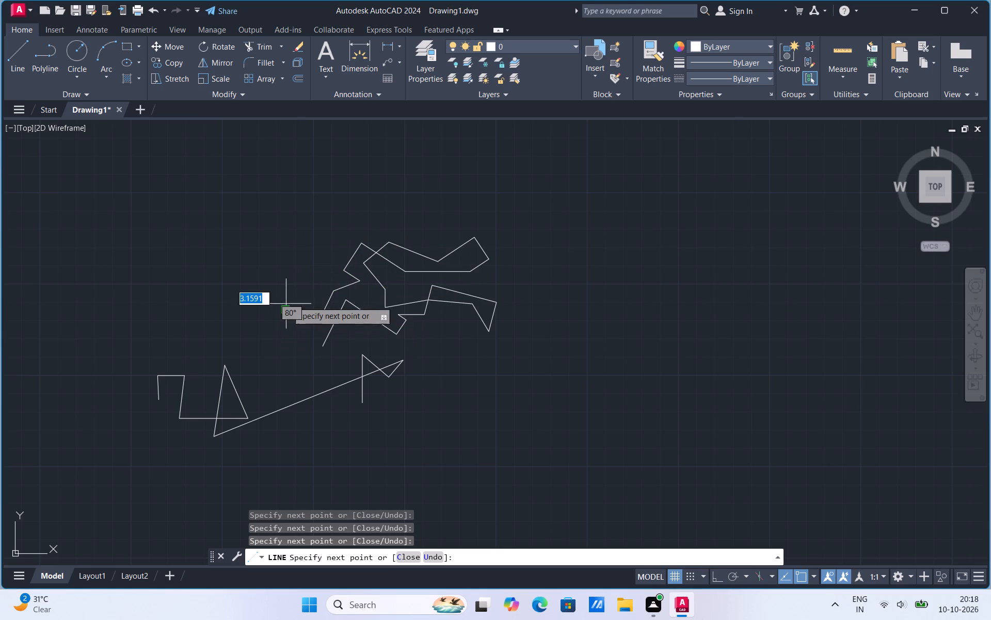
Add eight segments at the chain's western end: a narrow vertical spike, small upward steps, a long run northwest and a short drop.
{"action": "left_click", "coordinate": [299, 284]}
{"action": "left_click", "coordinate": [295, 334]}
{"action": "left_click", "coordinate": [314, 297]}
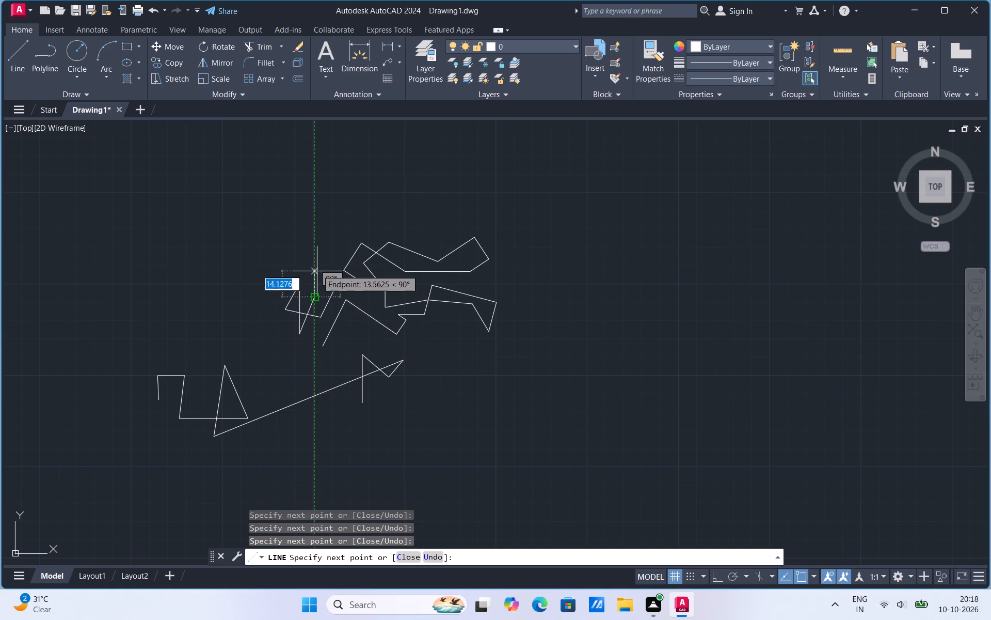
{"action": "left_click", "coordinate": [317, 267]}
{"action": "left_click", "coordinate": [333, 275]}
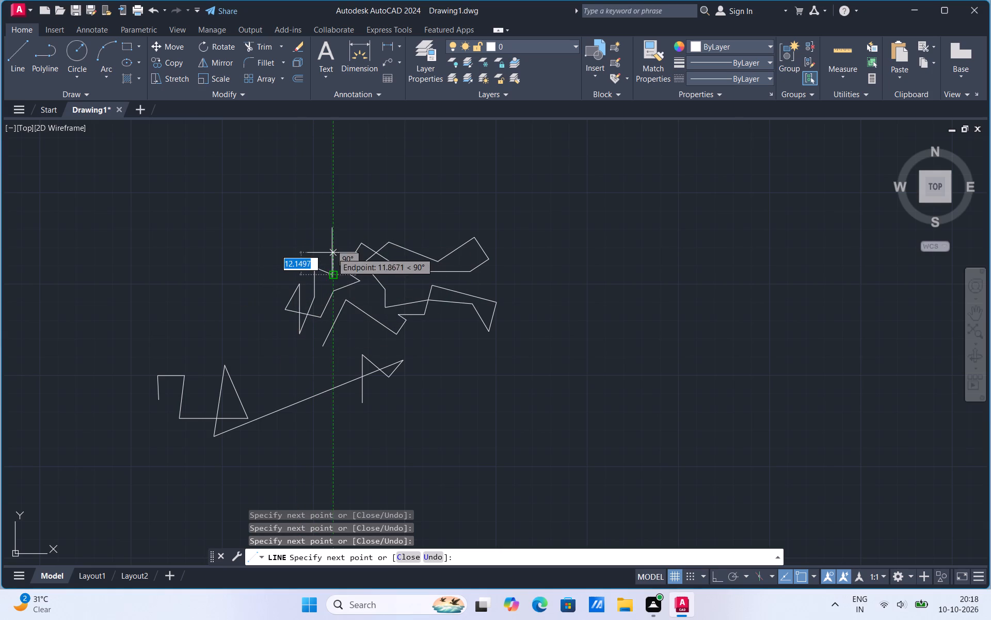
{"action": "left_click", "coordinate": [332, 253]}
{"action": "left_click", "coordinate": [270, 236]}
{"action": "left_click", "coordinate": [291, 264]}
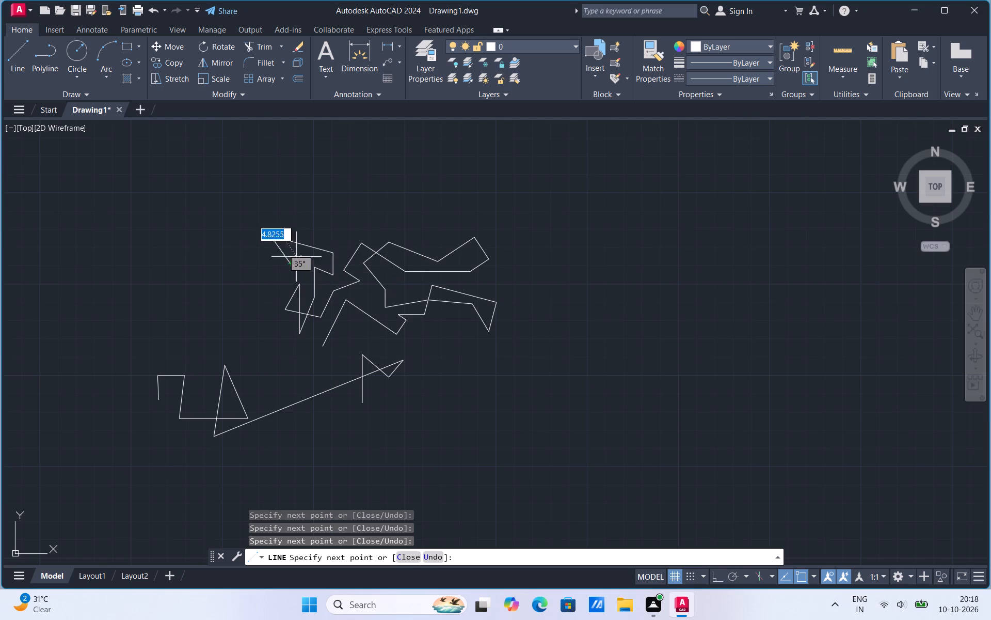
Add eight short zigzag segments heading east along the top of the sketch, like a jagged ridge.
{"action": "left_click", "coordinate": [313, 229]}
{"action": "left_click", "coordinate": [340, 238]}
{"action": "left_click", "coordinate": [351, 223]}
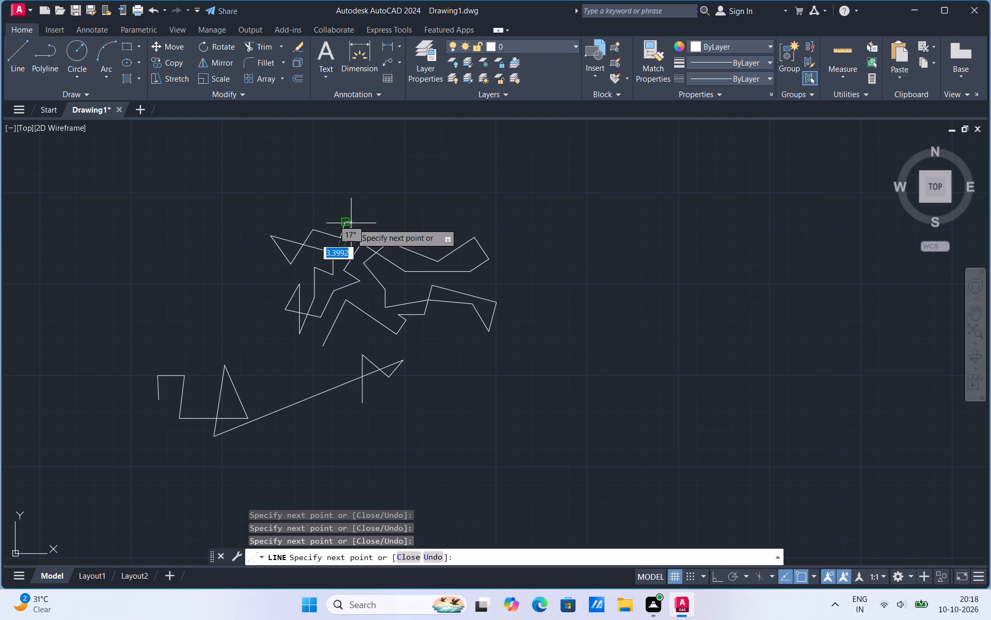
{"action": "left_click", "coordinate": [371, 229]}
{"action": "left_click", "coordinate": [388, 208]}
{"action": "left_click", "coordinate": [399, 226]}
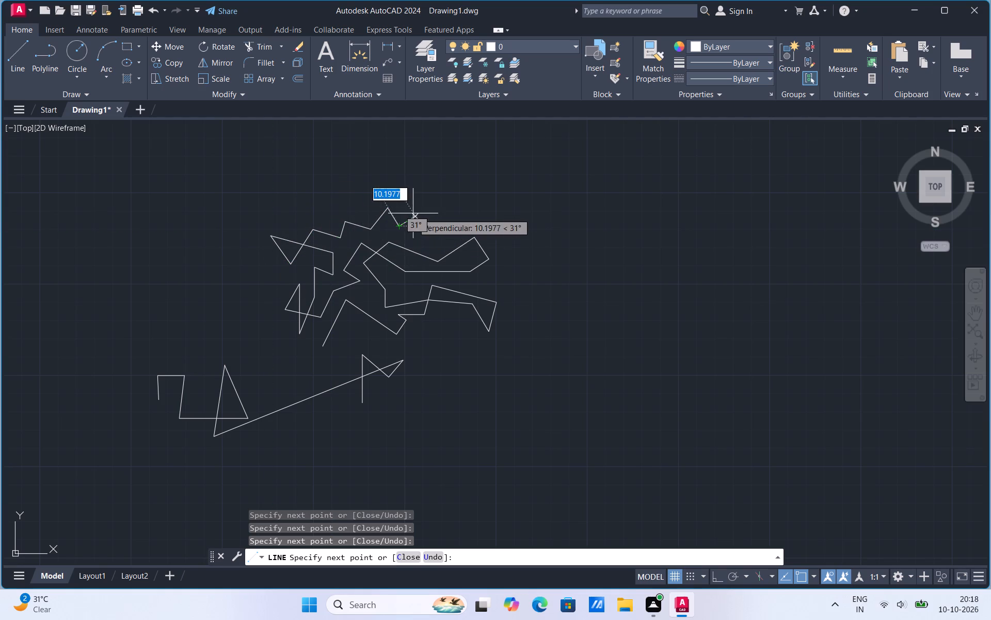
{"action": "left_click", "coordinate": [413, 213]}
{"action": "left_click", "coordinate": [425, 228]}
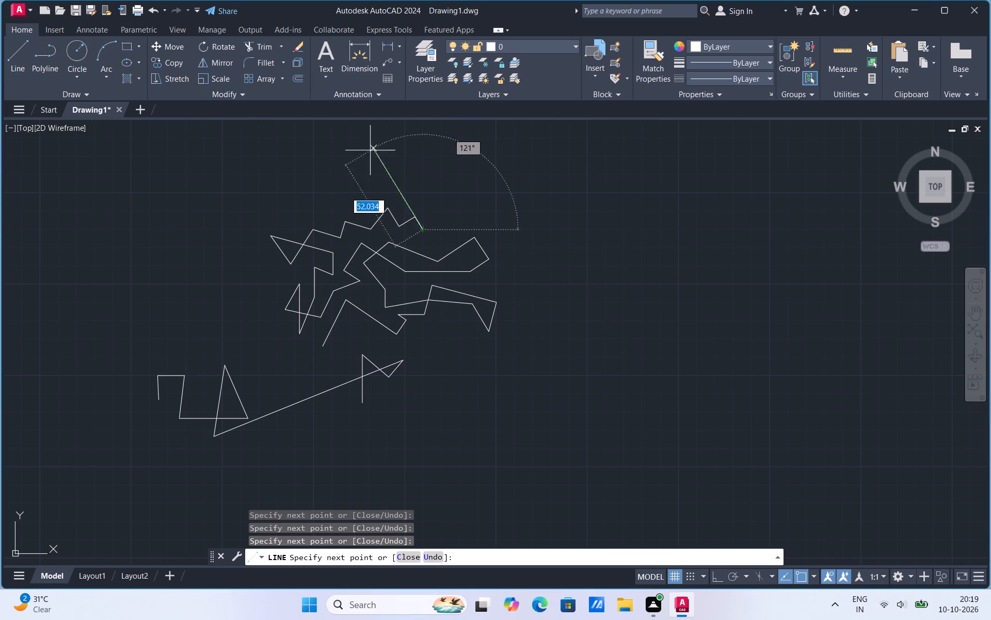
Add a segment about 101 units long to the east, a short return, a tall narrow open box, and segments back northwest above the ridge.
{"action": "left_click", "coordinate": [606, 249]}
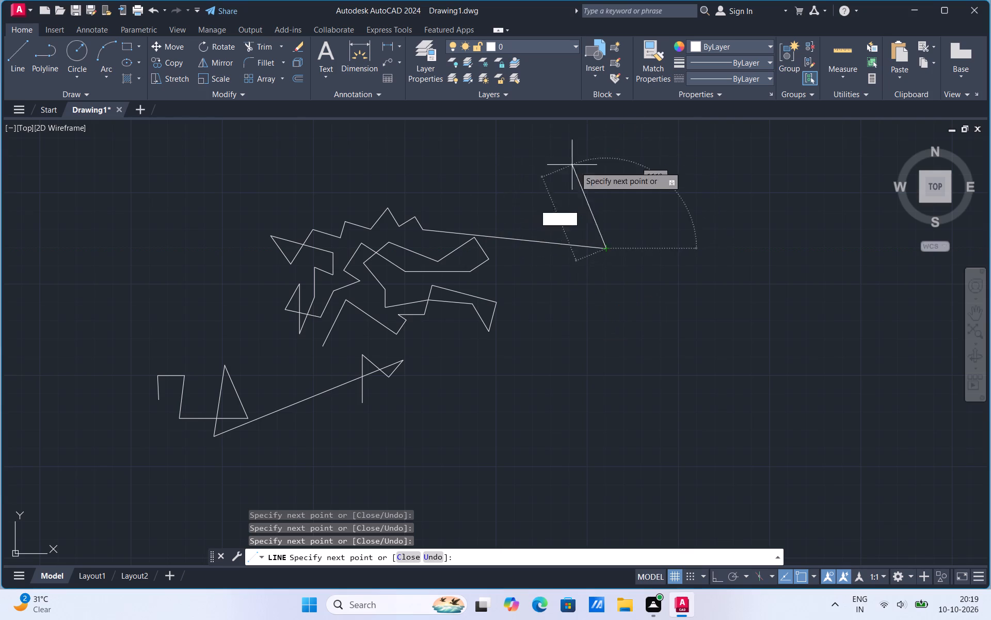
{"action": "left_click", "coordinate": [541, 280]}
{"action": "left_click", "coordinate": [546, 188]}
{"action": "left_click", "coordinate": [520, 187]}
{"action": "left_click", "coordinate": [523, 286]}
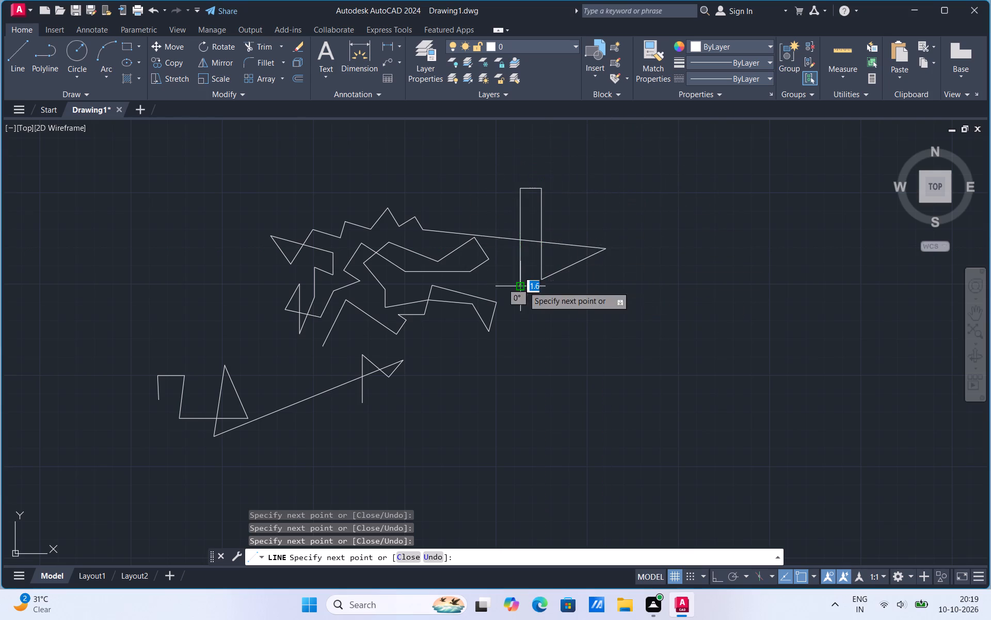
{"action": "left_click", "coordinate": [499, 198]}
{"action": "left_click", "coordinate": [462, 194]}
{"action": "left_click", "coordinate": [417, 176]}
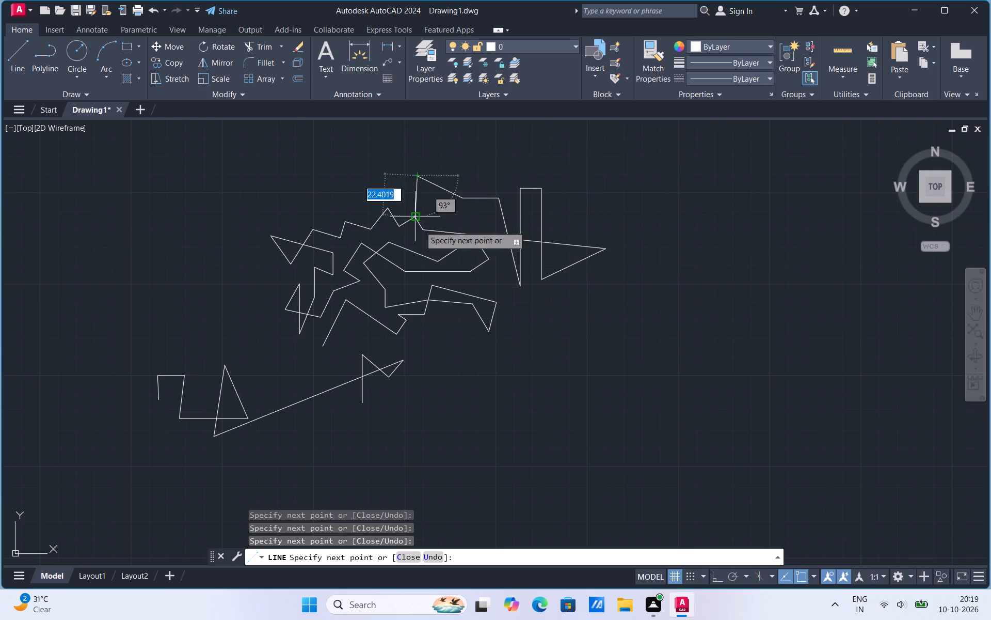
Add seven large crossing segments over the tall box: east along the top, down, back northwest, a long southeast diagonal and a short return.
{"action": "left_click_drag", "start_coordinate": [588, 188], "coordinate": [588, 195]}
{"action": "left_click", "coordinate": [563, 336]}
{"action": "left_click", "coordinate": [491, 289]}
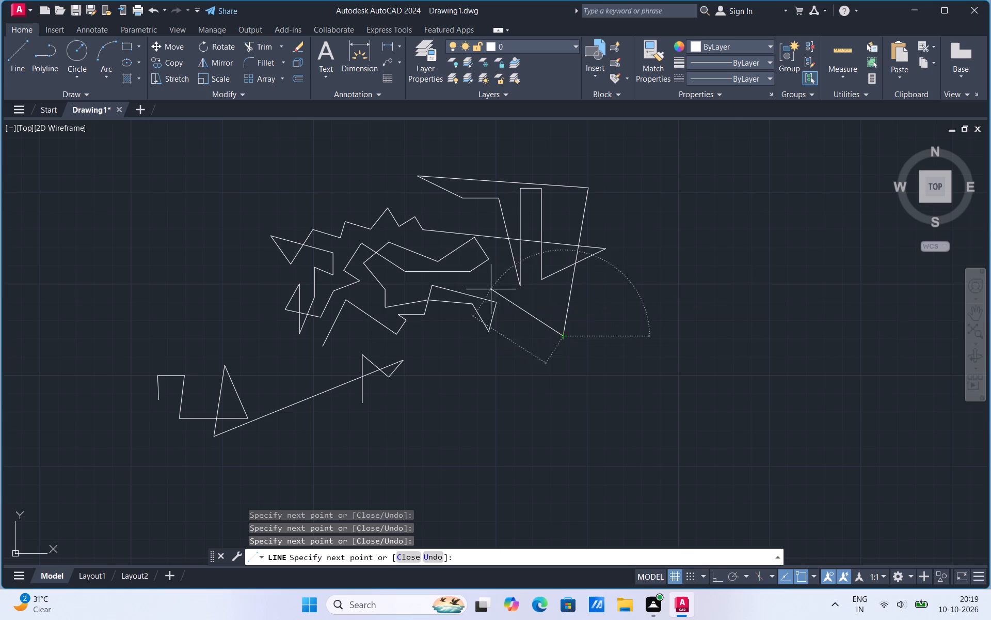
{"action": "left_click", "coordinate": [454, 201]}
{"action": "left_click", "coordinate": [415, 203]}
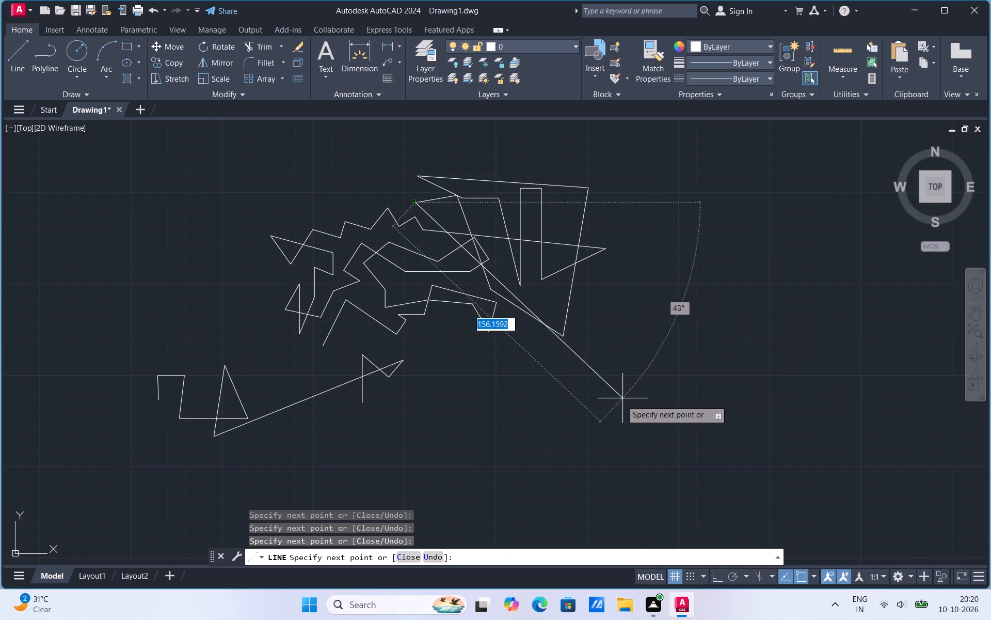
{"action": "left_click", "coordinate": [640, 333]}
{"action": "left_click", "coordinate": [565, 368]}
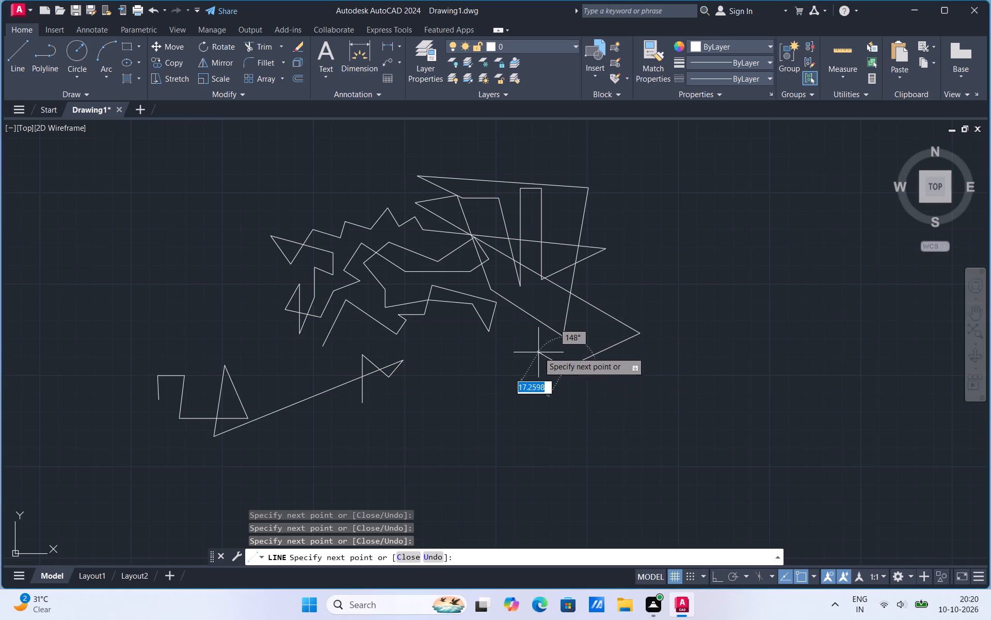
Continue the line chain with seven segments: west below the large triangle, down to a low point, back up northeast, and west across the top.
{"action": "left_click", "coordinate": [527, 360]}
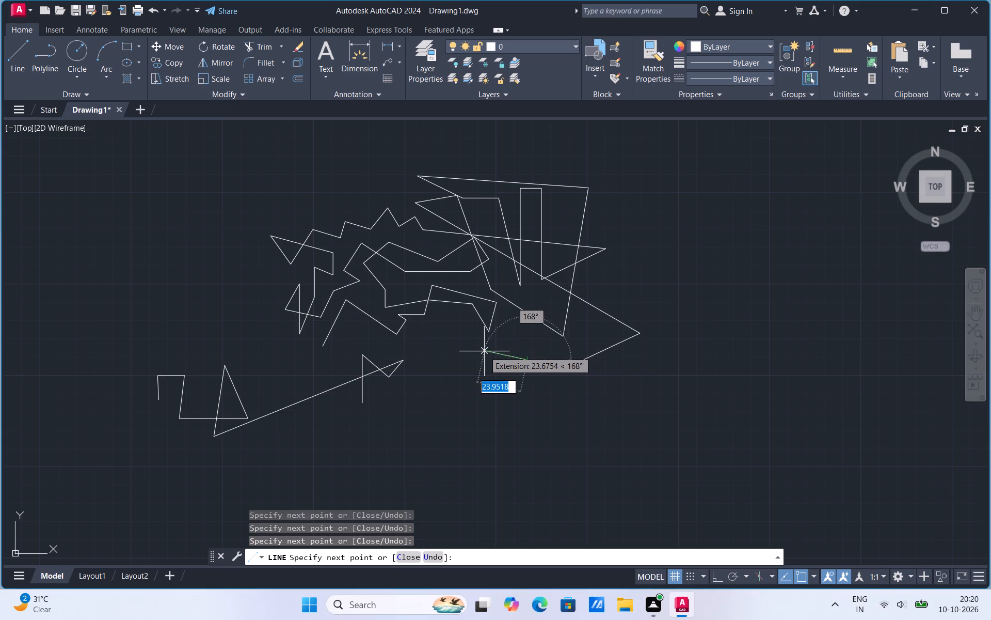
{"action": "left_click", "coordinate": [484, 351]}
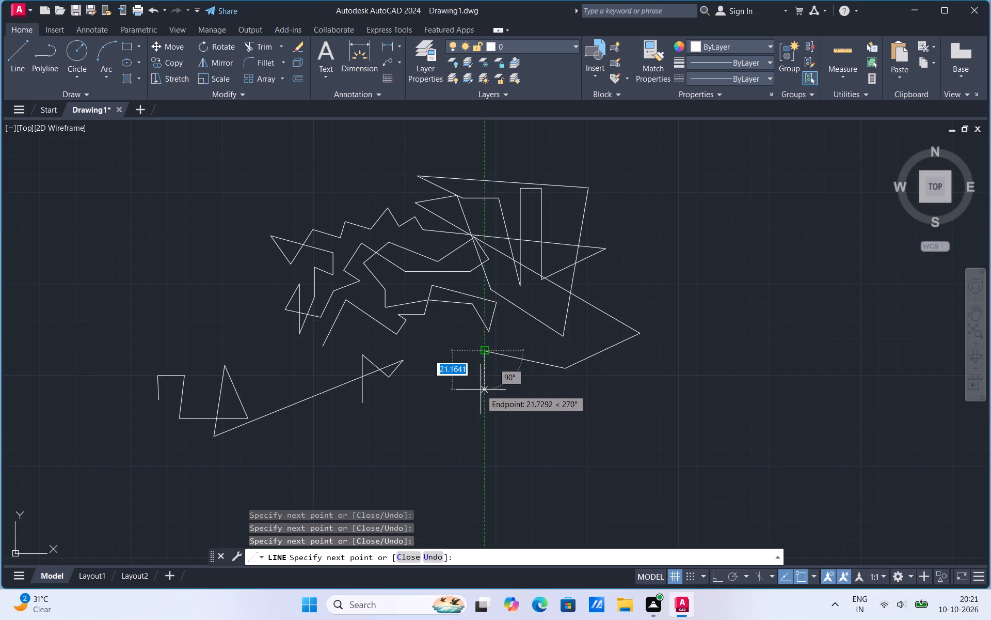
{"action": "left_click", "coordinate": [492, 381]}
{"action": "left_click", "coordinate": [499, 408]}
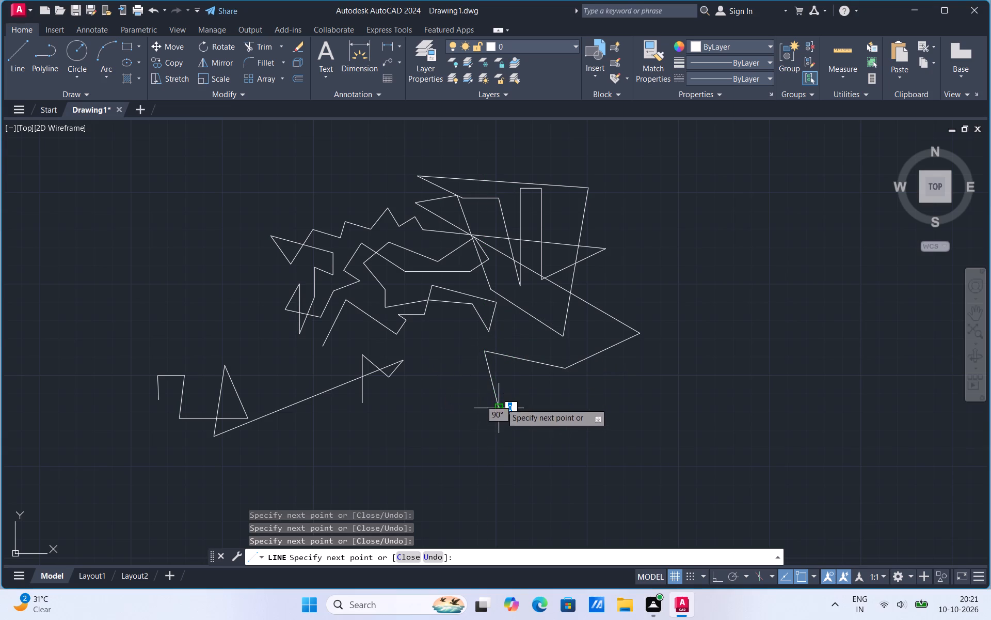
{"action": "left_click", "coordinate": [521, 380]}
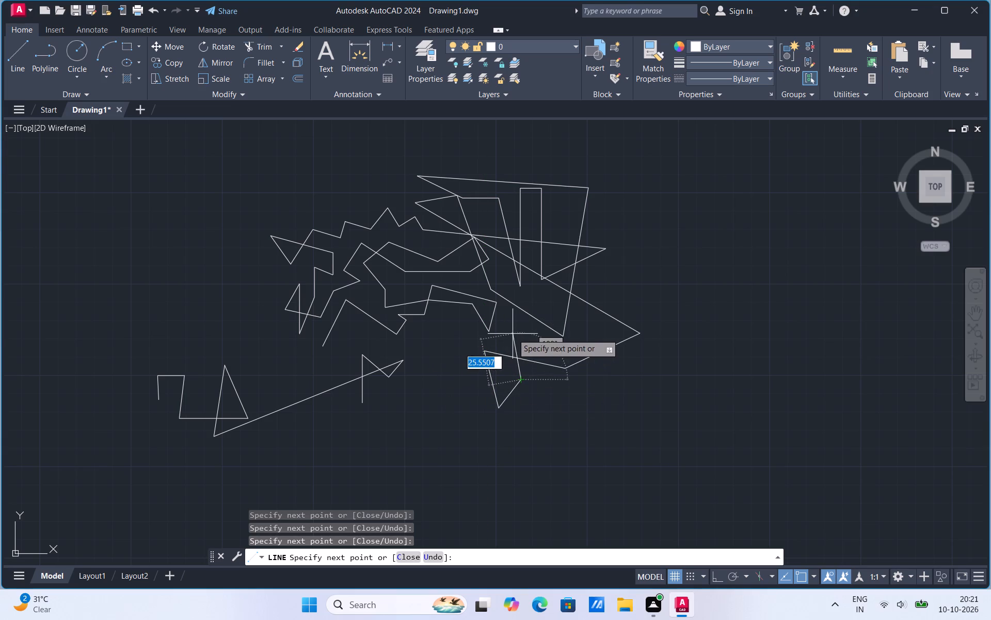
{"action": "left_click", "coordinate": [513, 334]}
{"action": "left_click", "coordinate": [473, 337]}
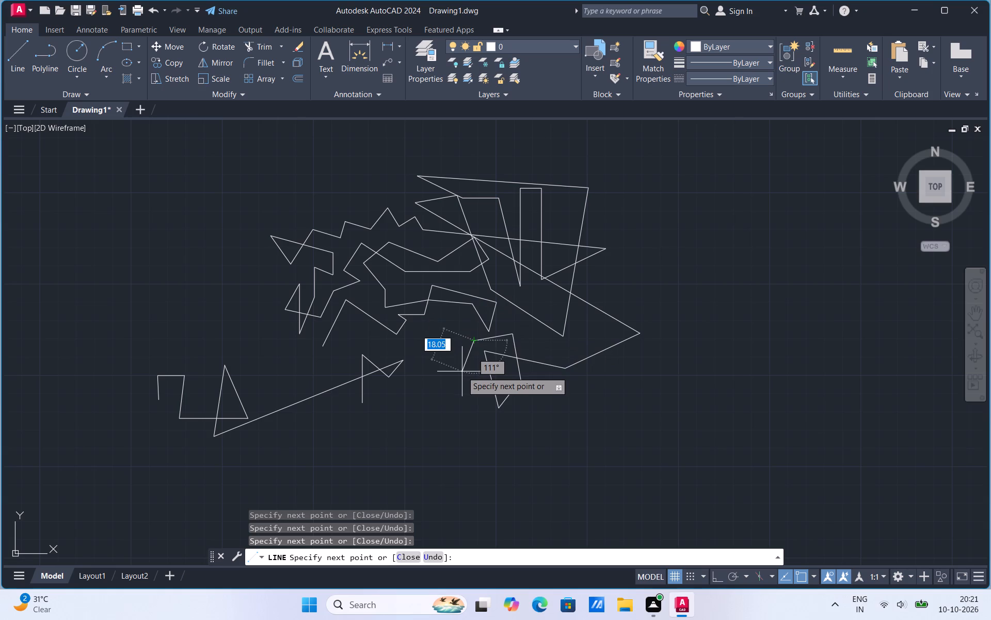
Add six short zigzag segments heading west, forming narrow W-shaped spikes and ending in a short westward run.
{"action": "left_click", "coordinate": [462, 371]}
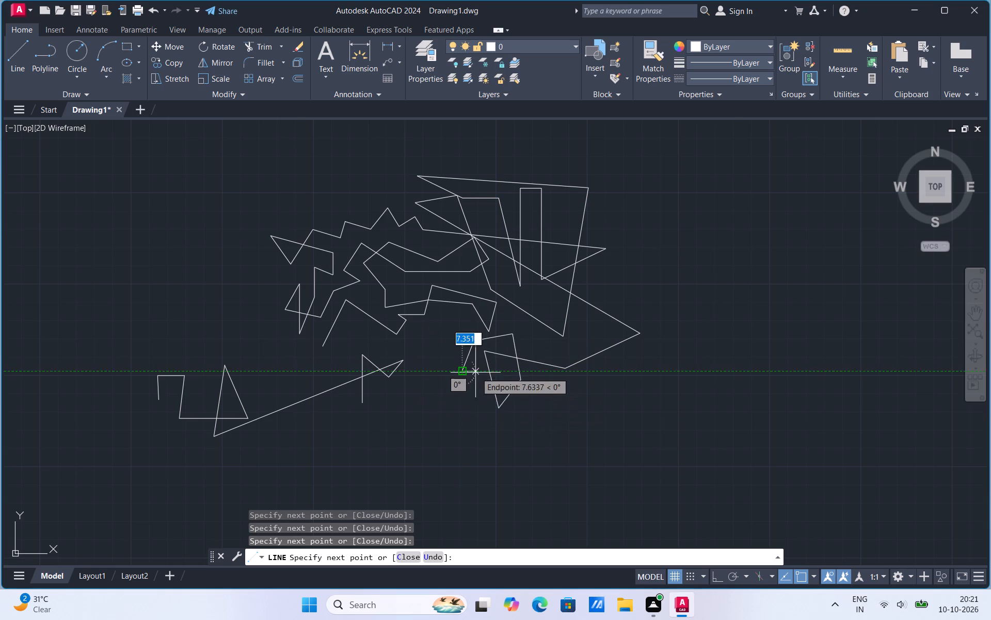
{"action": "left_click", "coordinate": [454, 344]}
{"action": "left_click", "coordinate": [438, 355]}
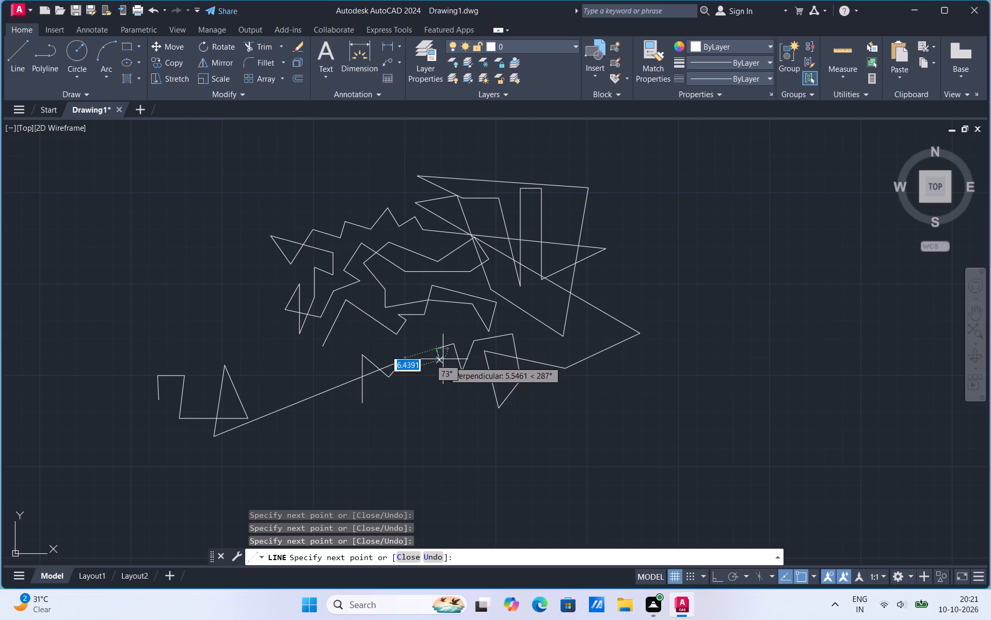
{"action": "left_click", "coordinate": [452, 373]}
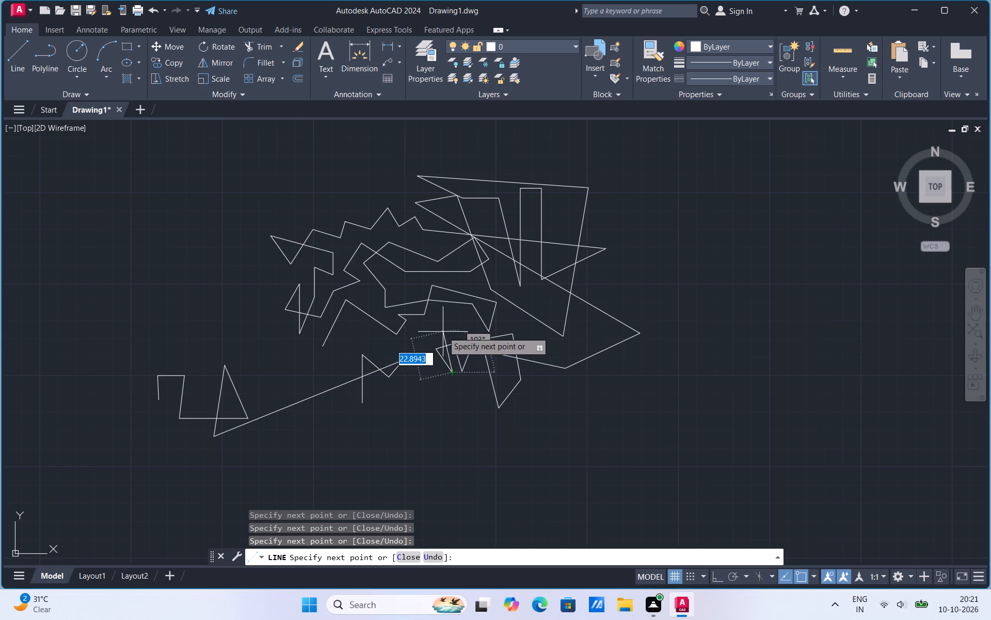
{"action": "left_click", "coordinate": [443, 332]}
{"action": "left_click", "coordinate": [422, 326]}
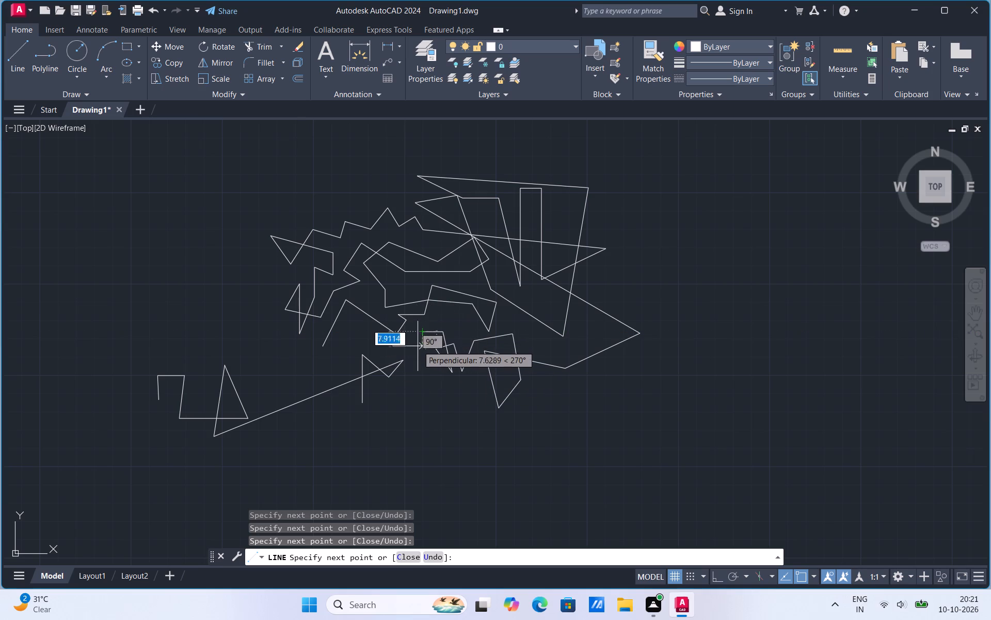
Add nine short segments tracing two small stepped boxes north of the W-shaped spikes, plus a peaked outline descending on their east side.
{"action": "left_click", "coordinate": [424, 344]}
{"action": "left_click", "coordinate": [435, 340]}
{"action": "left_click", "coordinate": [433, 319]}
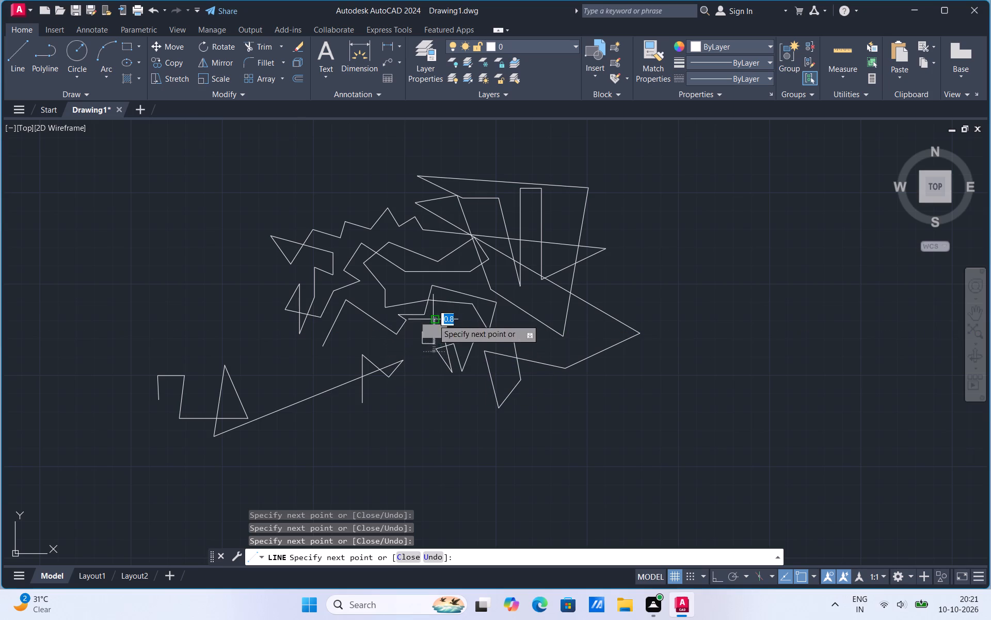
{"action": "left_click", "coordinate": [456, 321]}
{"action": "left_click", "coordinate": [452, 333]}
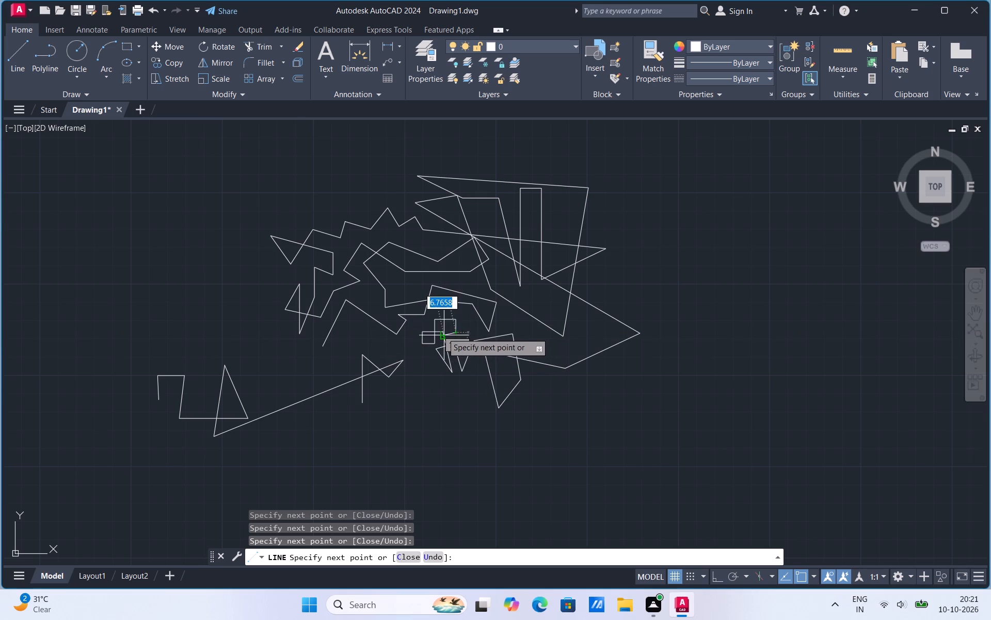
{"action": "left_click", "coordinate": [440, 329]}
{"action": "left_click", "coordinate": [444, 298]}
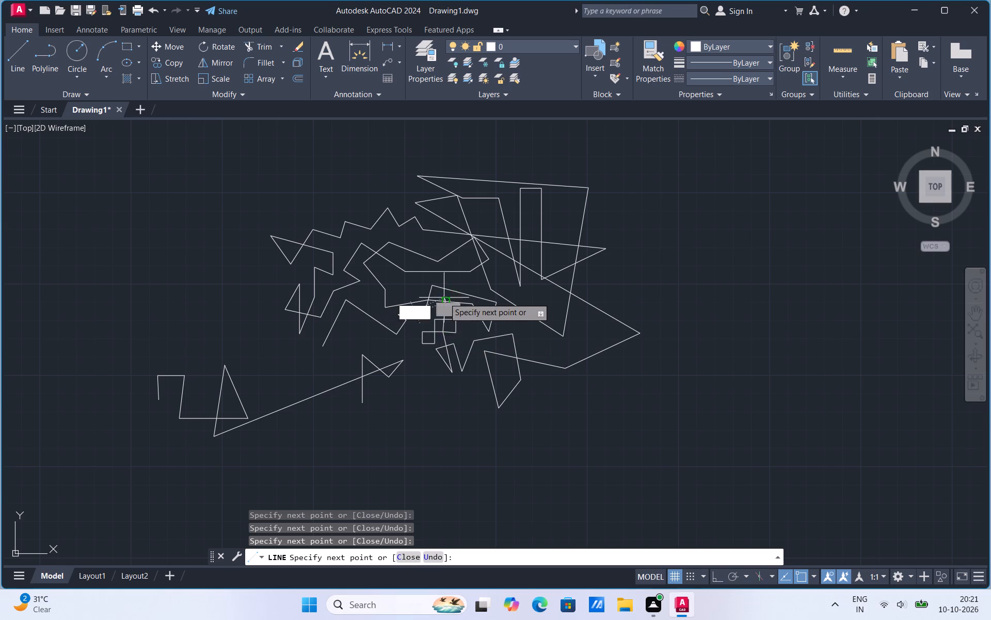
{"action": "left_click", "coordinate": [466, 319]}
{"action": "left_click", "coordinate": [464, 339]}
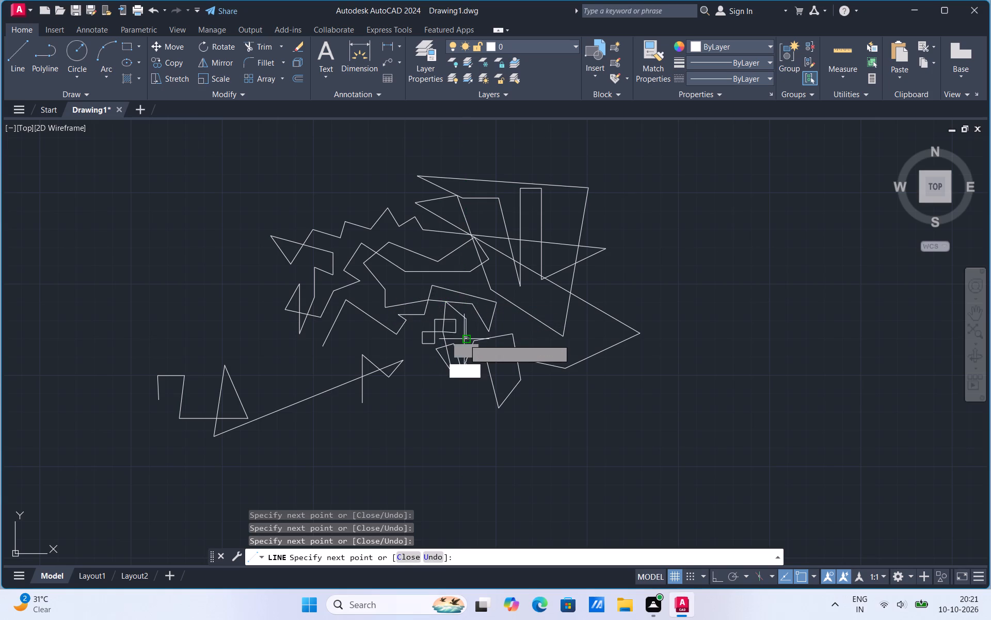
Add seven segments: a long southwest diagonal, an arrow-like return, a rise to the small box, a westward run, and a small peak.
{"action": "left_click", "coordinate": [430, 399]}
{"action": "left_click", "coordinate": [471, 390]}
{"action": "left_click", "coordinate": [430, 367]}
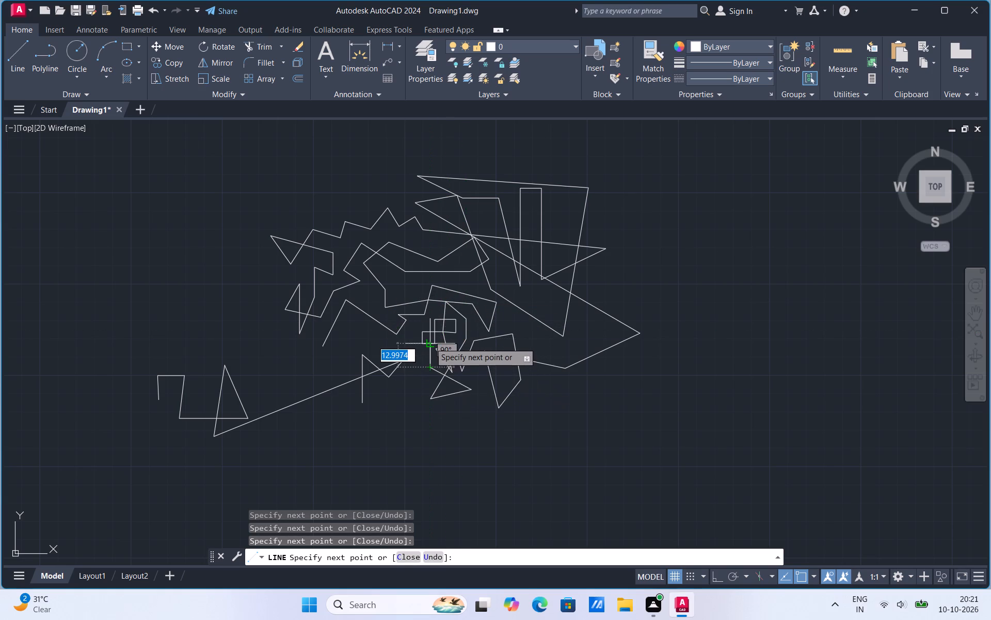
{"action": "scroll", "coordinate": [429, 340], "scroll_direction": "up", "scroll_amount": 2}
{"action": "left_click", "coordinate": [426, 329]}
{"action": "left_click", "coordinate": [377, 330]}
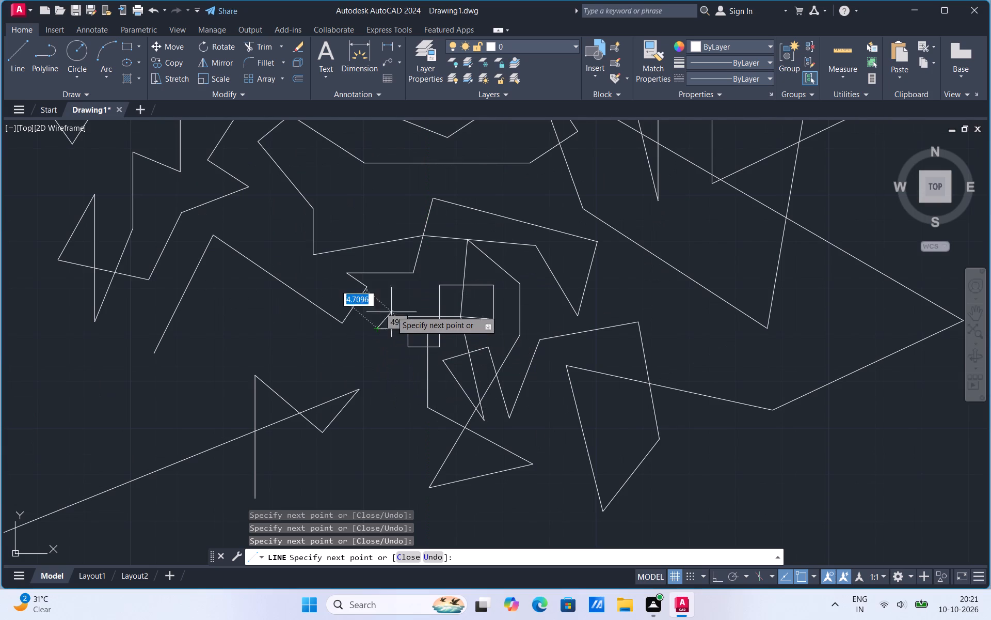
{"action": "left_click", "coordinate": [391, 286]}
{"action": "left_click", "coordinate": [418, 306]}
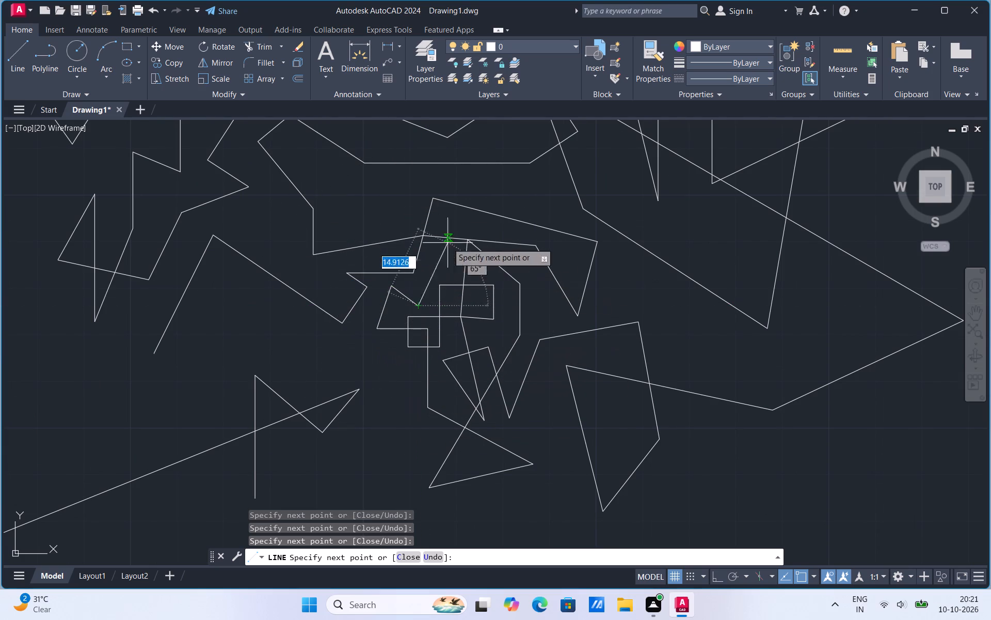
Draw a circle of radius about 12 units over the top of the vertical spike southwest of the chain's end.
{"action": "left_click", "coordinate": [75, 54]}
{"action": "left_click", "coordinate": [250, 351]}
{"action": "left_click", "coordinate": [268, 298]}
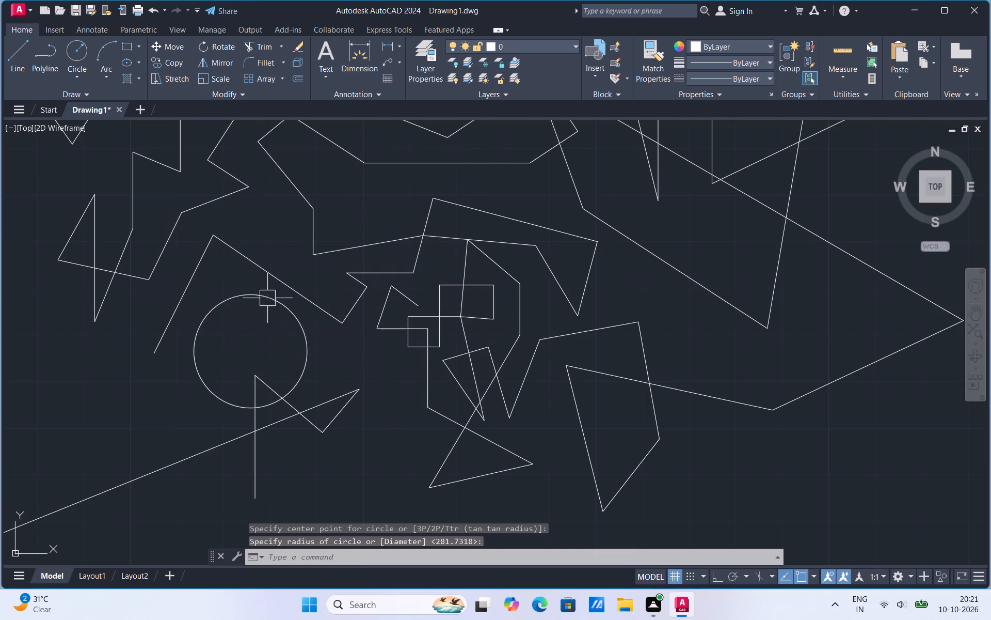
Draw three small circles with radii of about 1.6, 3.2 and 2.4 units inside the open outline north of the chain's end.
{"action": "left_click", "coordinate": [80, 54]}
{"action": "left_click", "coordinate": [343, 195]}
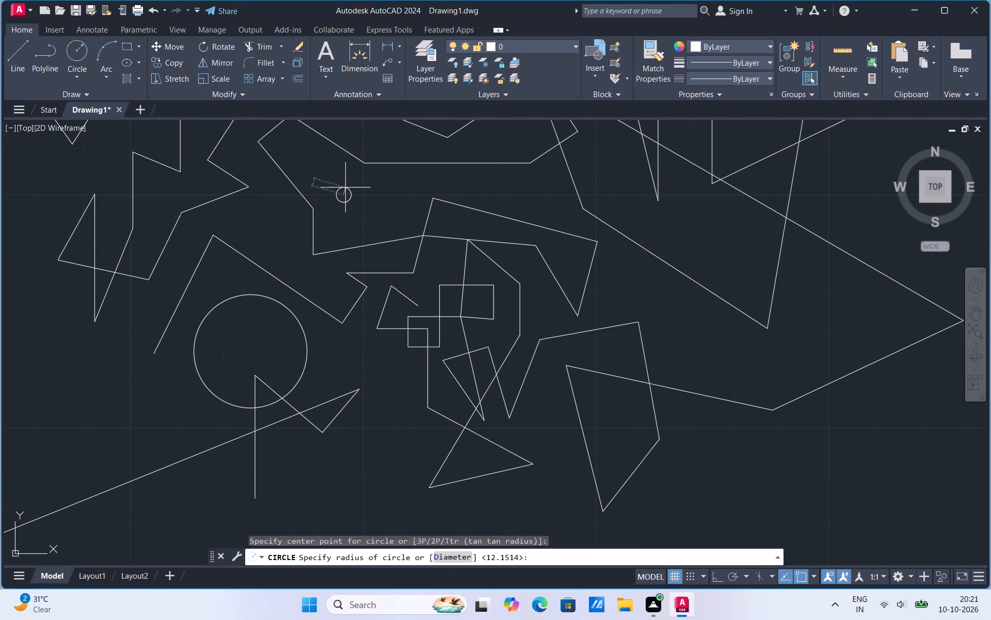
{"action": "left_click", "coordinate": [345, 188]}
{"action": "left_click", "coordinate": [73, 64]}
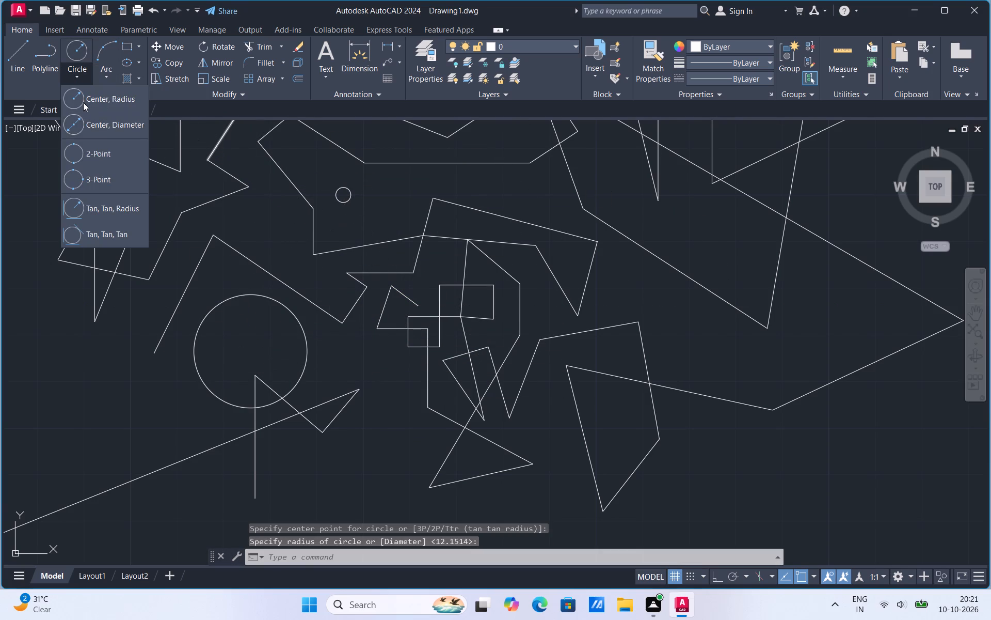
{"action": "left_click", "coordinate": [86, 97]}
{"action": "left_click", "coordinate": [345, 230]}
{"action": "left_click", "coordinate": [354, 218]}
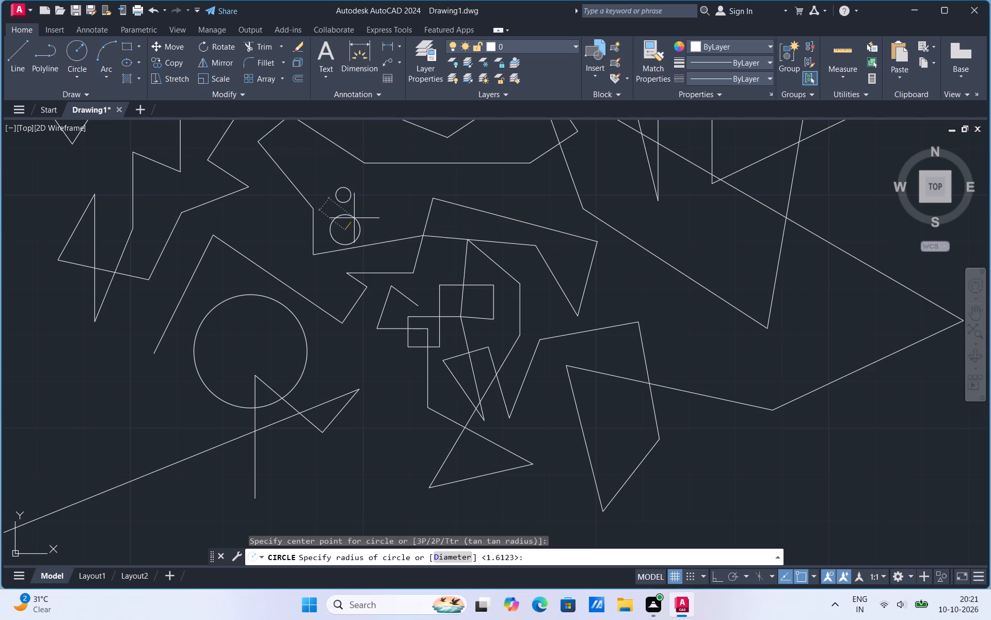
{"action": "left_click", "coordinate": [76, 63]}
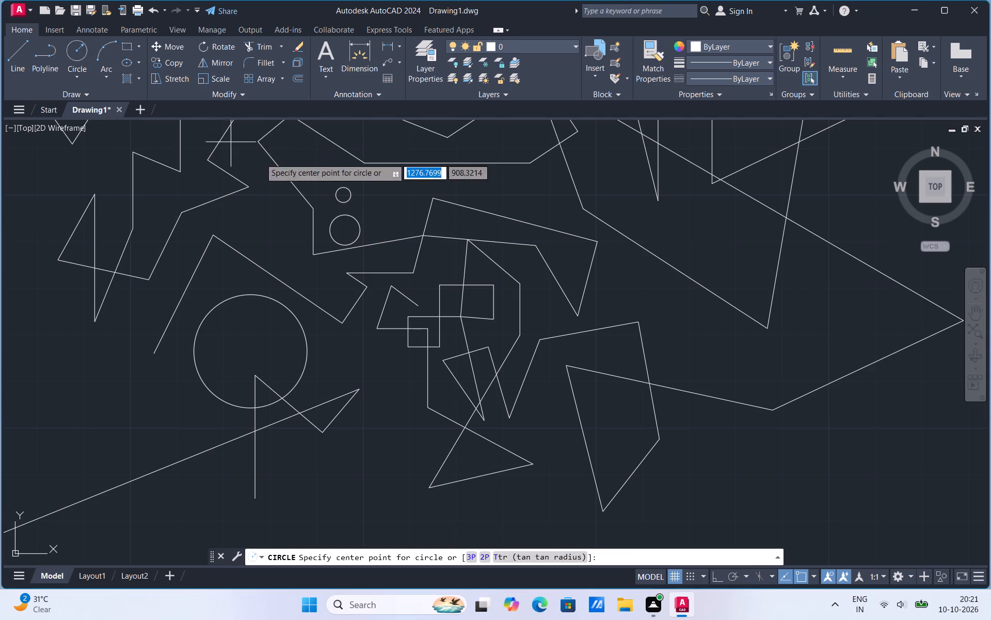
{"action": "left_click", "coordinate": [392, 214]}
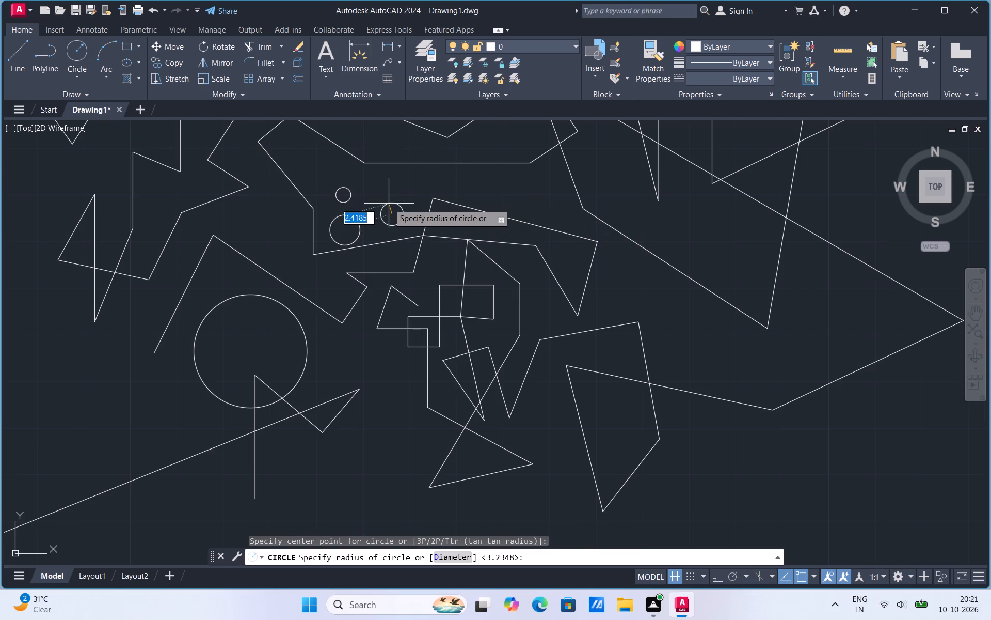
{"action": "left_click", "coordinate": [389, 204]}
Erase all the practice lines and circles from the drawing.
{"action": "scroll", "coordinate": [646, 380], "scroll_direction": "down", "scroll_amount": 3}
{"action": "scroll", "coordinate": [490, 358], "scroll_direction": "up", "scroll_amount": 1}
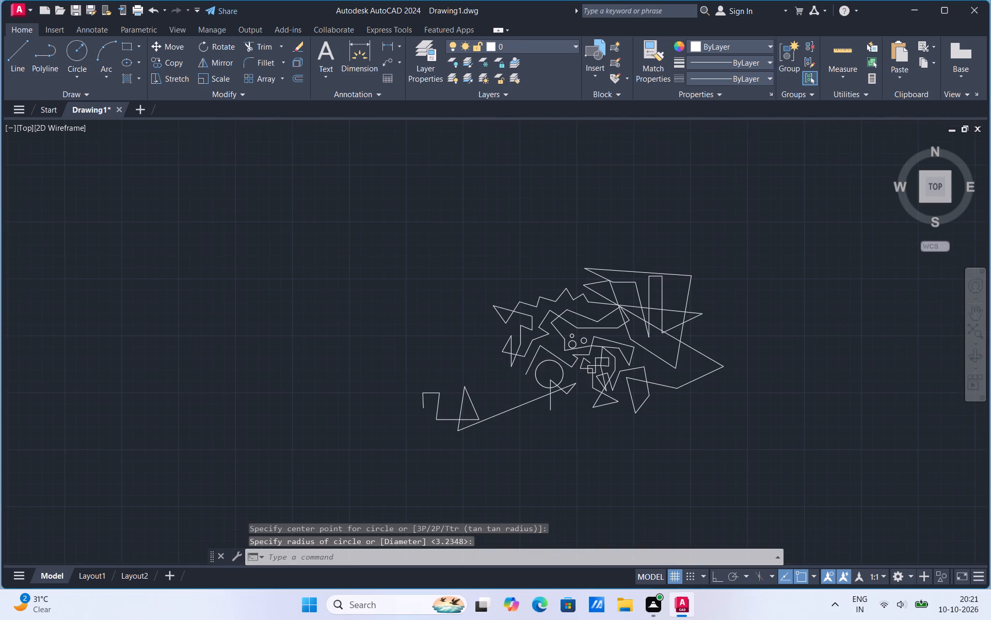
{"action": "scroll", "coordinate": [349, 364], "scroll_direction": "down", "scroll_amount": 1}
{"action": "left_click_drag", "start_coordinate": [333, 451], "coordinate": [339, 448]}
{"action": "left_click", "coordinate": [673, 231]}
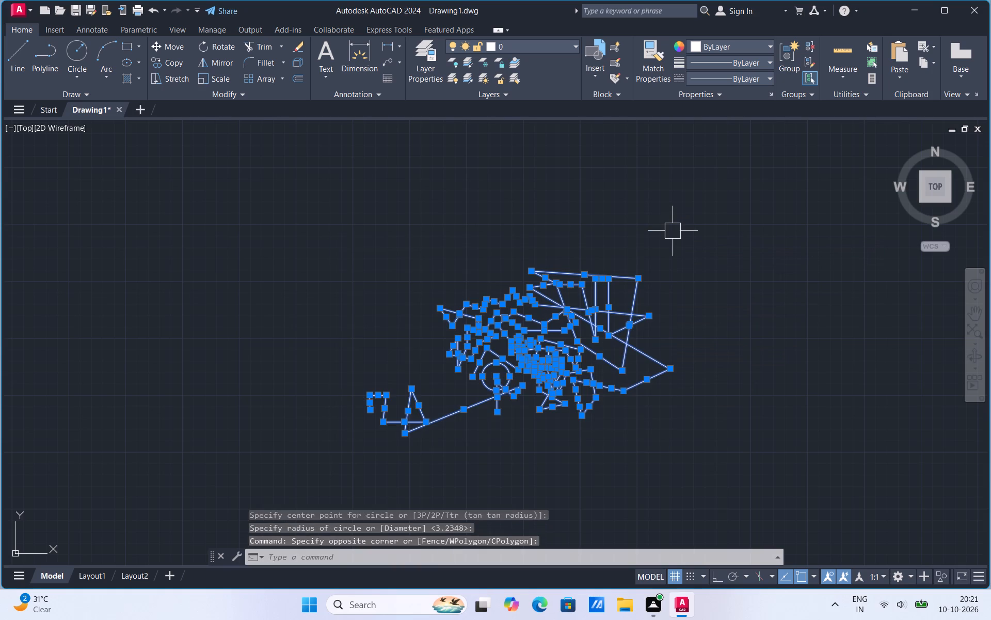
{"action": "key", "text": "Delete"}
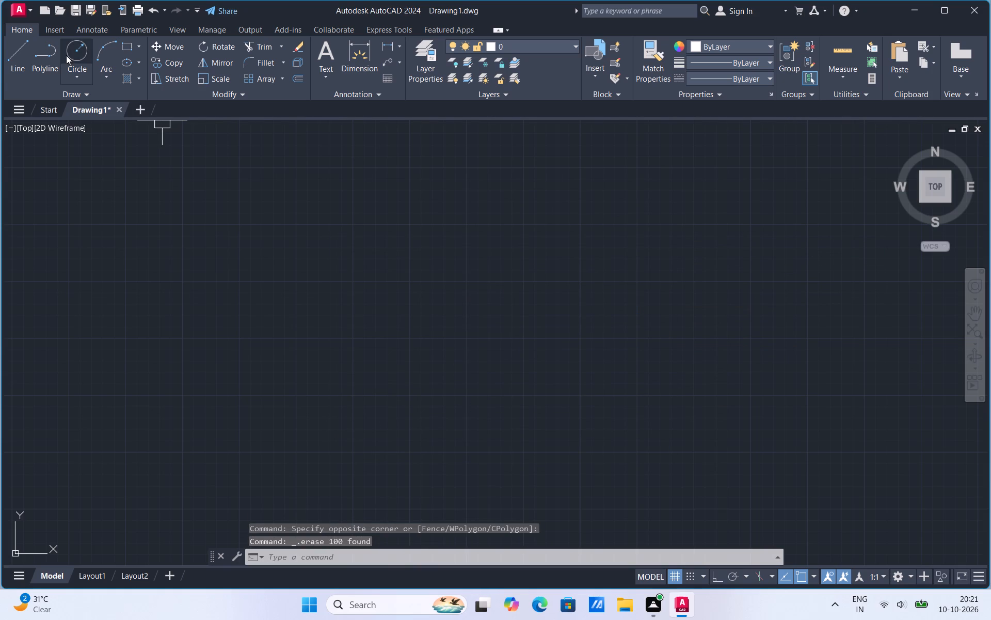
Draw a freehand-sized rectangle, wider than it is tall, in the southwest area of the empty drawing.
{"action": "left_click", "coordinate": [137, 47]}
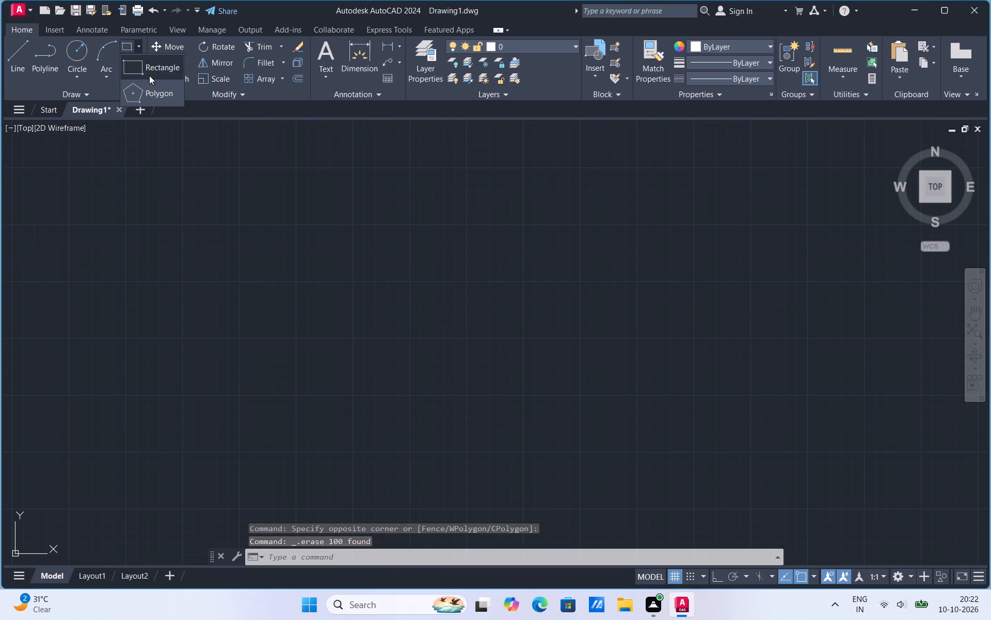
{"action": "left_click", "coordinate": [149, 68]}
{"action": "left_click_drag", "start_coordinate": [109, 413], "coordinate": [113, 409]}
{"action": "left_click", "coordinate": [241, 329]}
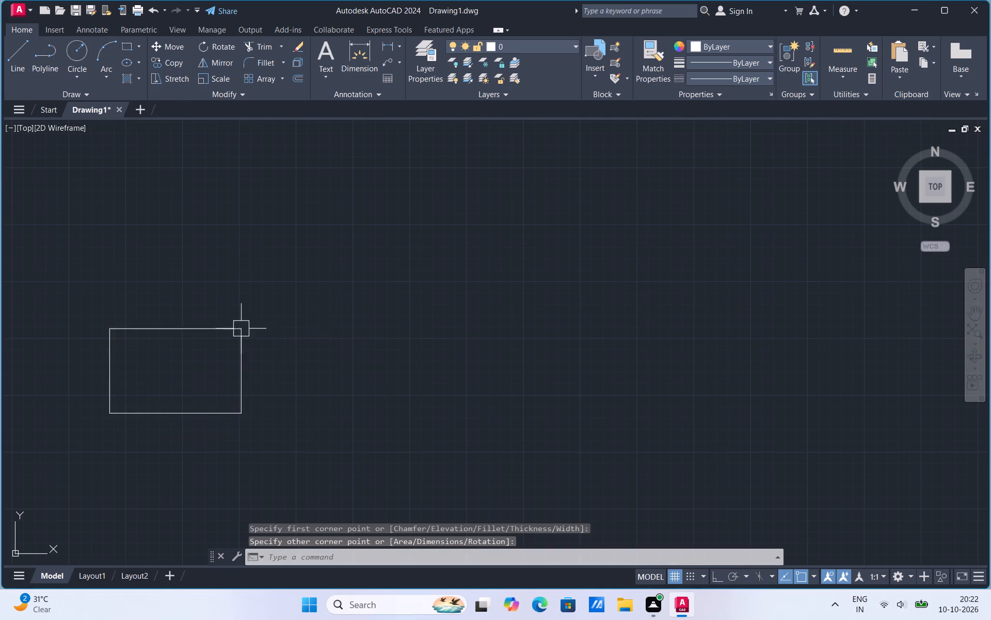
Draw a small centre-radius circle just inside the rectangle's northwest corner.
{"action": "scroll", "coordinate": [72, 384], "scroll_direction": "up", "scroll_amount": 2}
{"action": "left_click", "coordinate": [70, 46]}
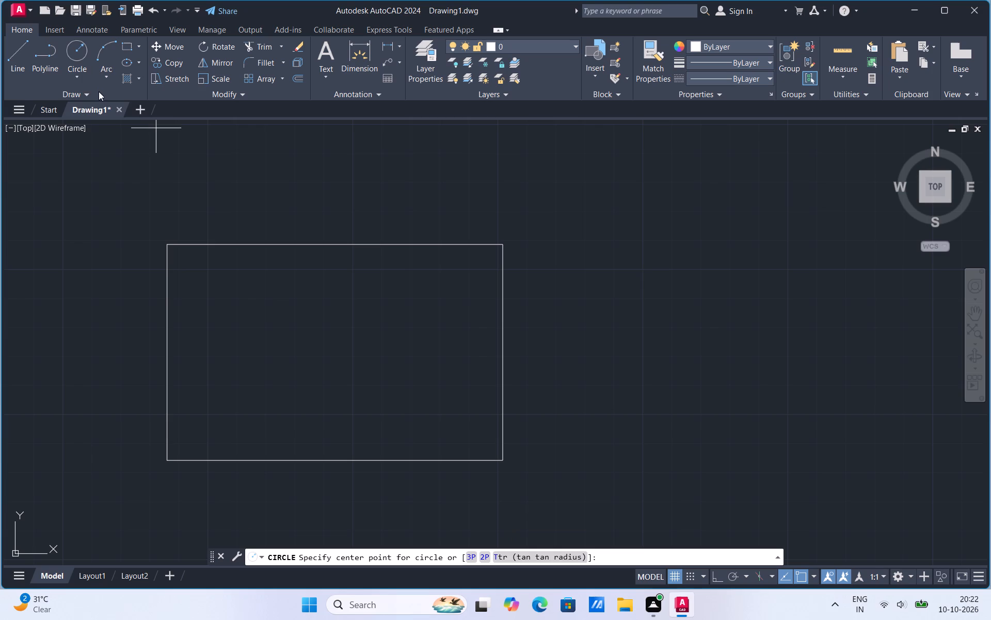
{"action": "left_click", "coordinate": [83, 64]}
{"action": "left_click", "coordinate": [85, 99]}
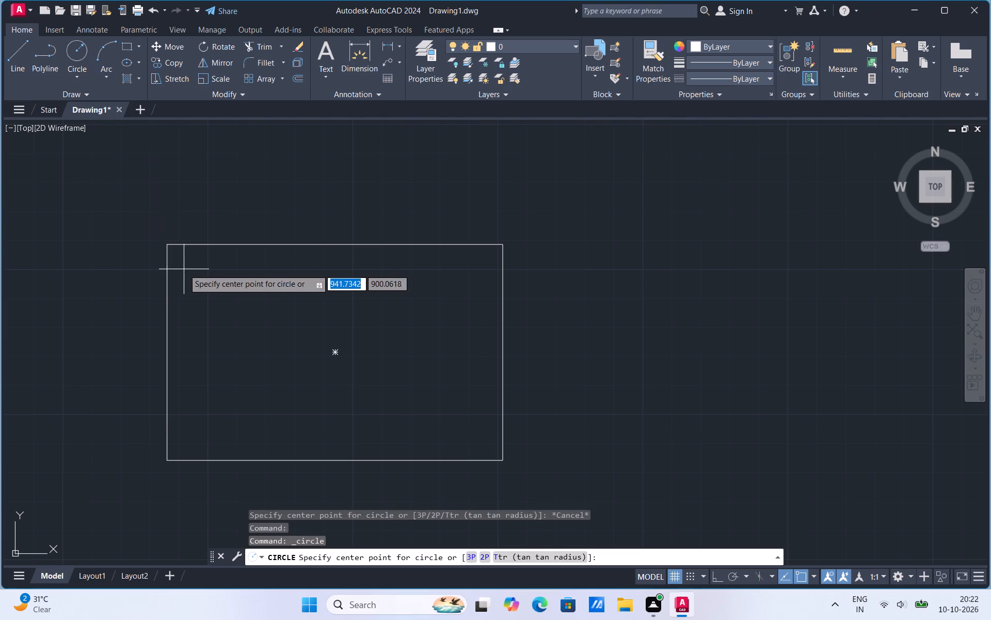
{"action": "scroll", "coordinate": [184, 269], "scroll_direction": "up", "scroll_amount": 3}
{"action": "left_click", "coordinate": [160, 231]}
{"action": "left_click", "coordinate": [170, 245]}
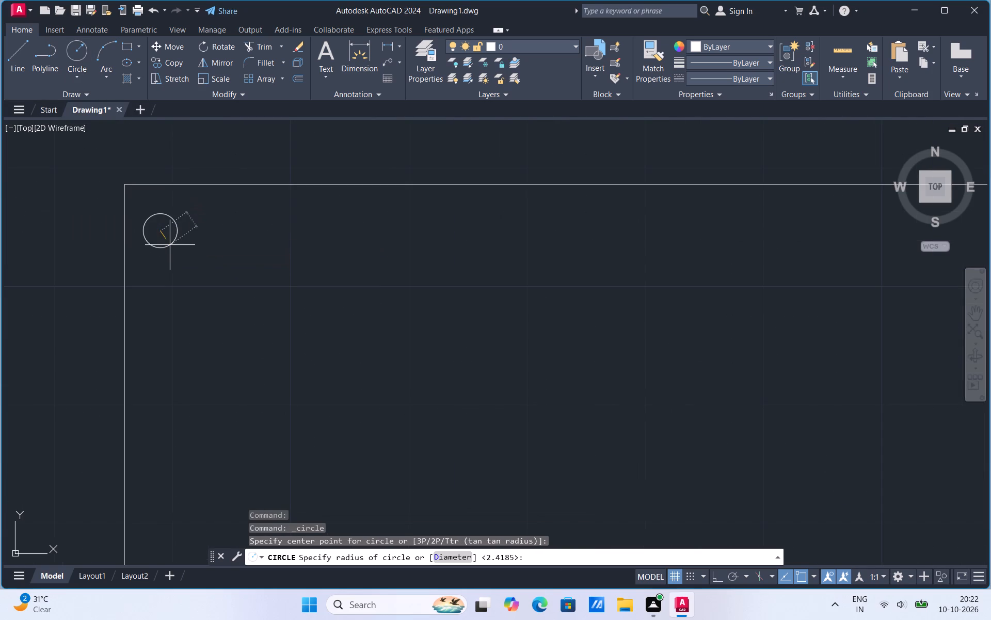
Copy the small circle six times eastward in a row just below the rectangle's north edge.
{"action": "left_click", "coordinate": [163, 210]}
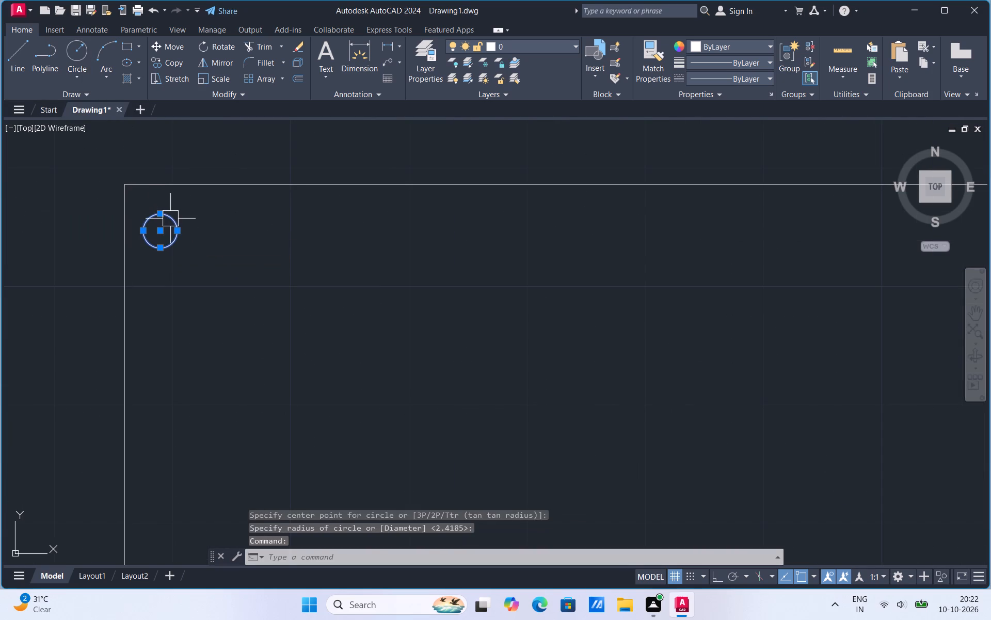
{"action": "right_click", "coordinate": [182, 227]}
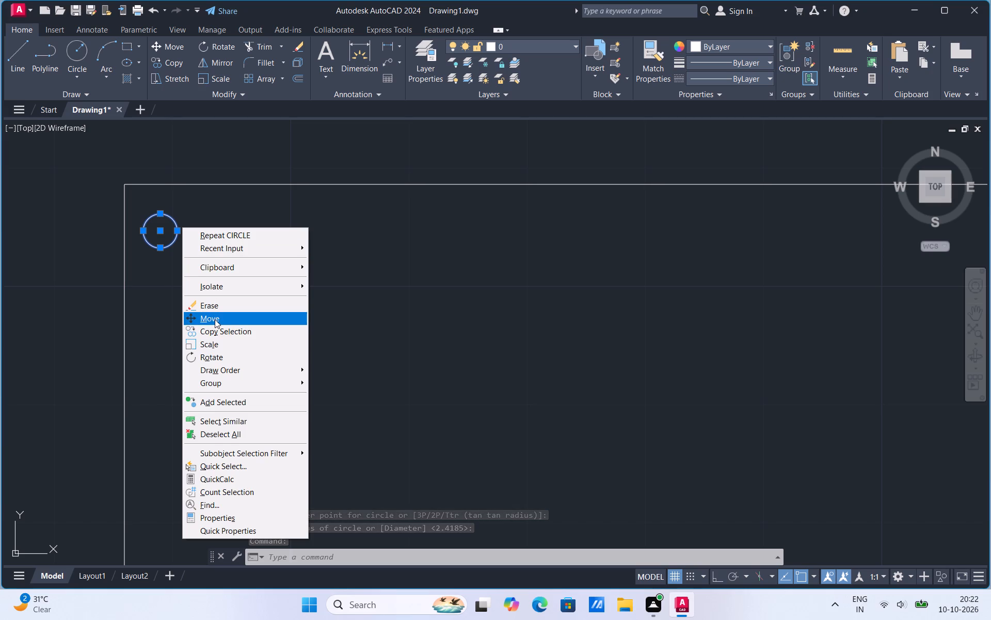
{"action": "left_click", "coordinate": [214, 333]}
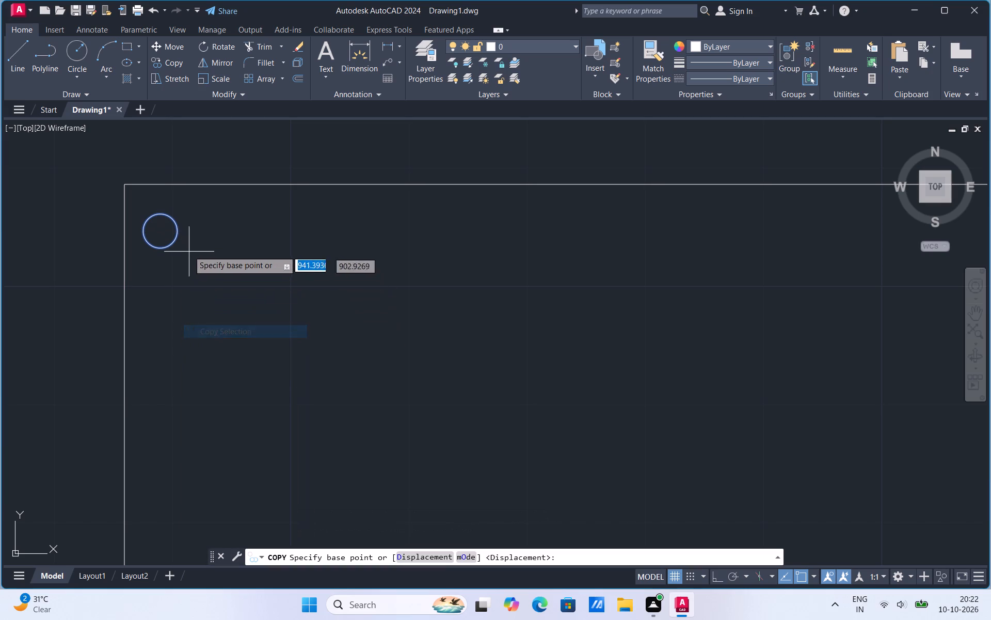
{"action": "left_click", "coordinate": [180, 233]}
{"action": "left_click", "coordinate": [222, 233]}
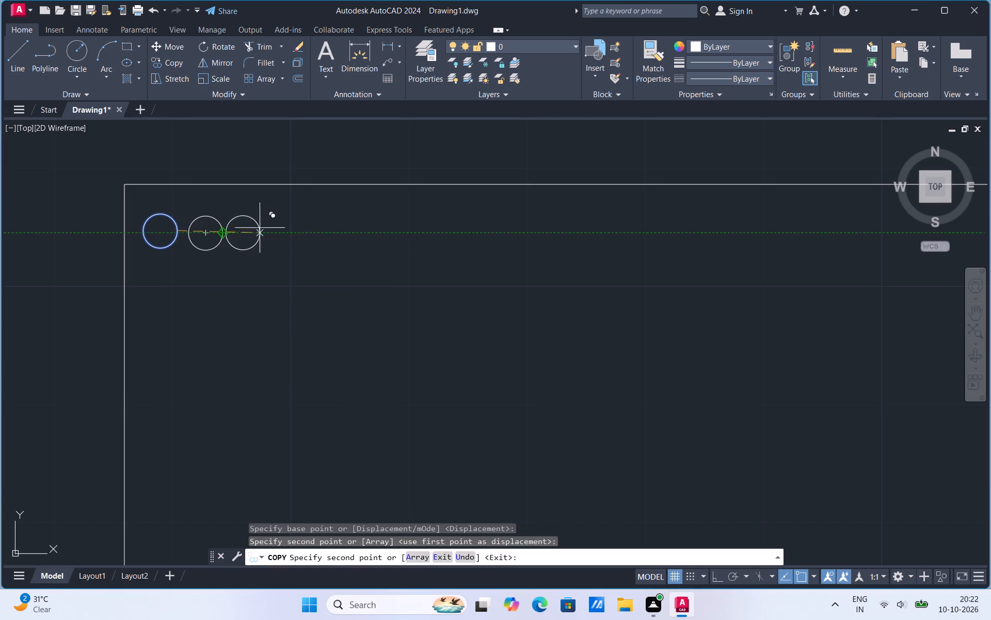
{"action": "left_click", "coordinate": [265, 233]}
{"action": "left_click", "coordinate": [309, 234]}
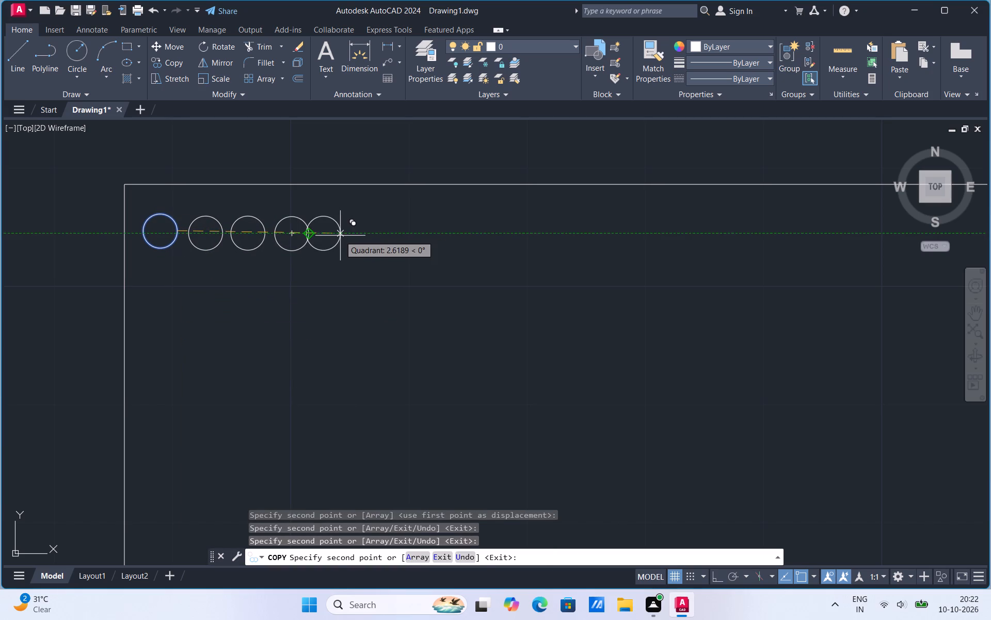
{"action": "left_click", "coordinate": [348, 235]}
{"action": "left_click", "coordinate": [392, 238]}
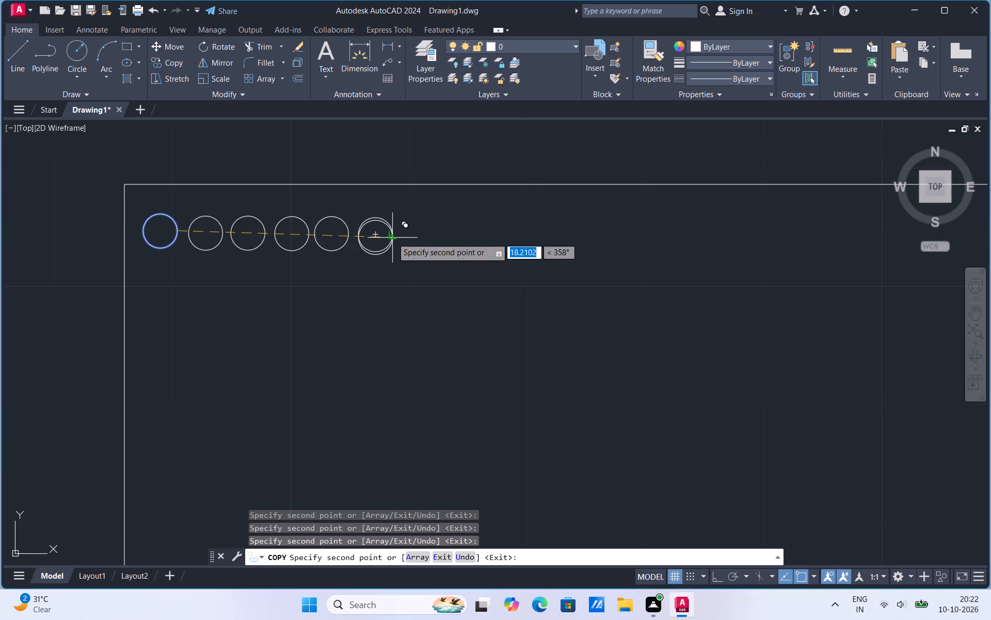
{"action": "left_click", "coordinate": [426, 238]}
Place ten more circle copies in a loose, partly overlapping loop hanging south from the row's east end and returning to the row.
{"action": "left_click", "coordinate": [422, 266]}
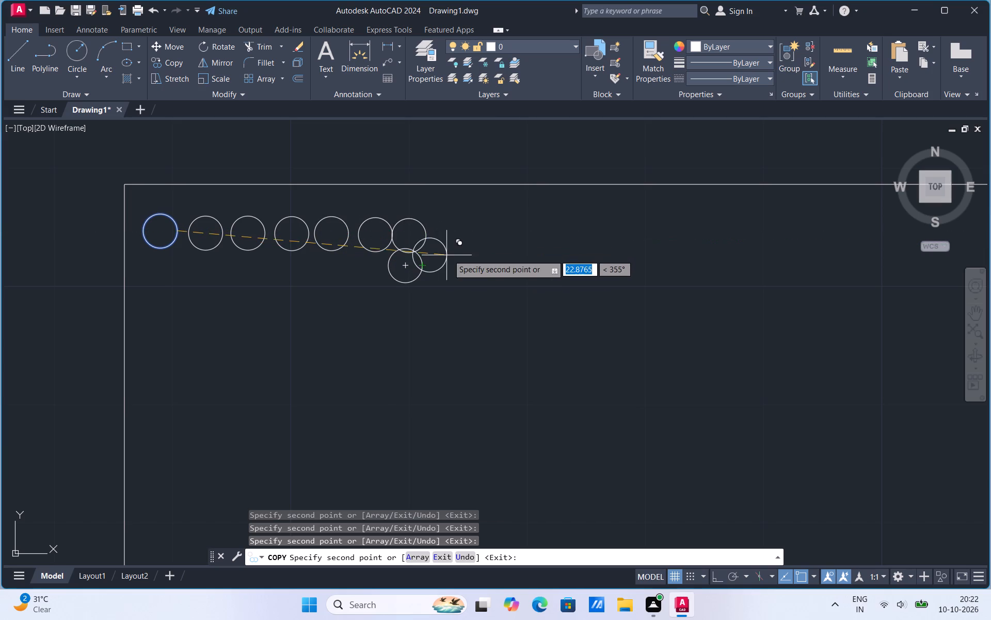
{"action": "left_click", "coordinate": [450, 254]}
{"action": "left_click", "coordinate": [455, 277]}
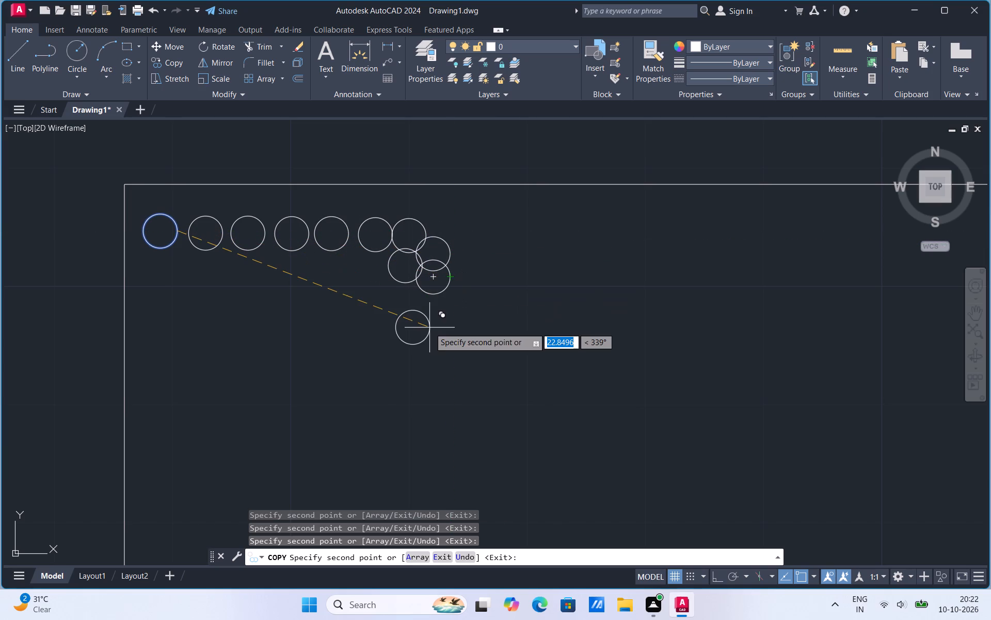
{"action": "left_click", "coordinate": [429, 328]}
{"action": "left_click", "coordinate": [392, 318]}
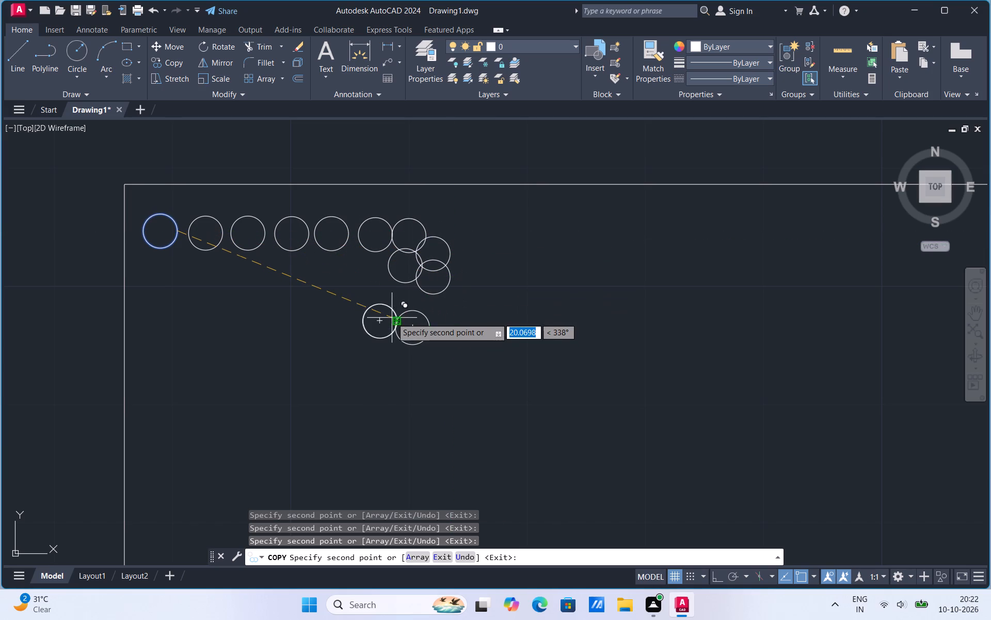
{"action": "left_click", "coordinate": [394, 298]}
{"action": "left_click", "coordinate": [390, 282]}
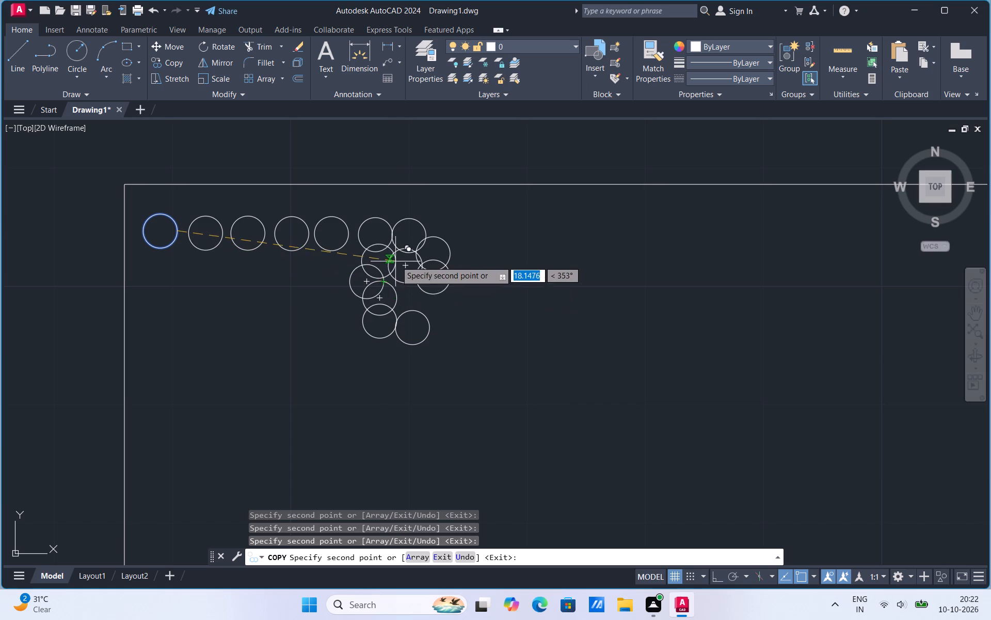
{"action": "left_click", "coordinate": [397, 260]}
{"action": "left_click", "coordinate": [365, 235]}
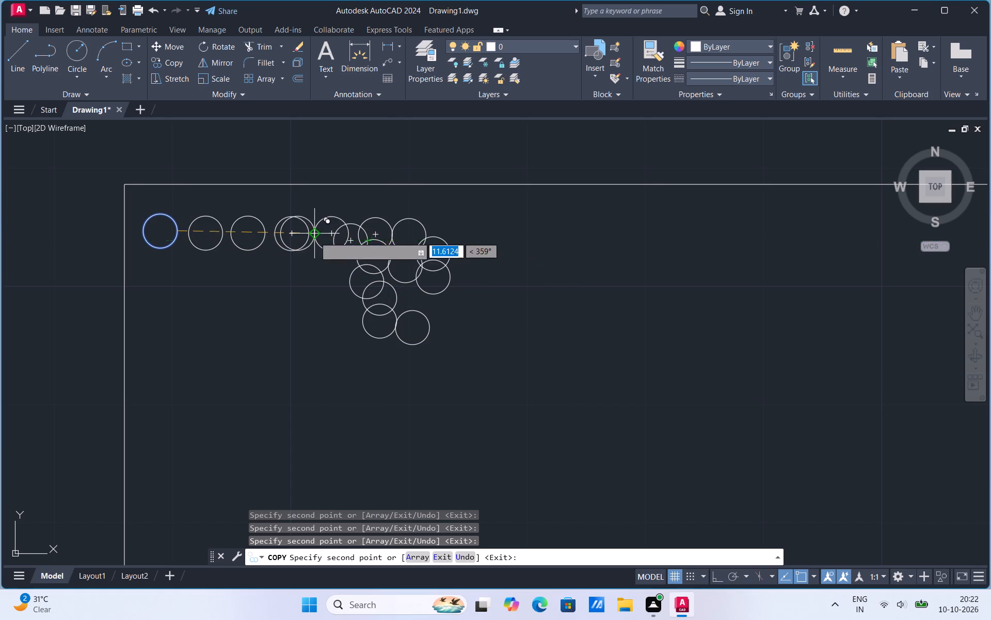
{"action": "left_click", "coordinate": [328, 237]}
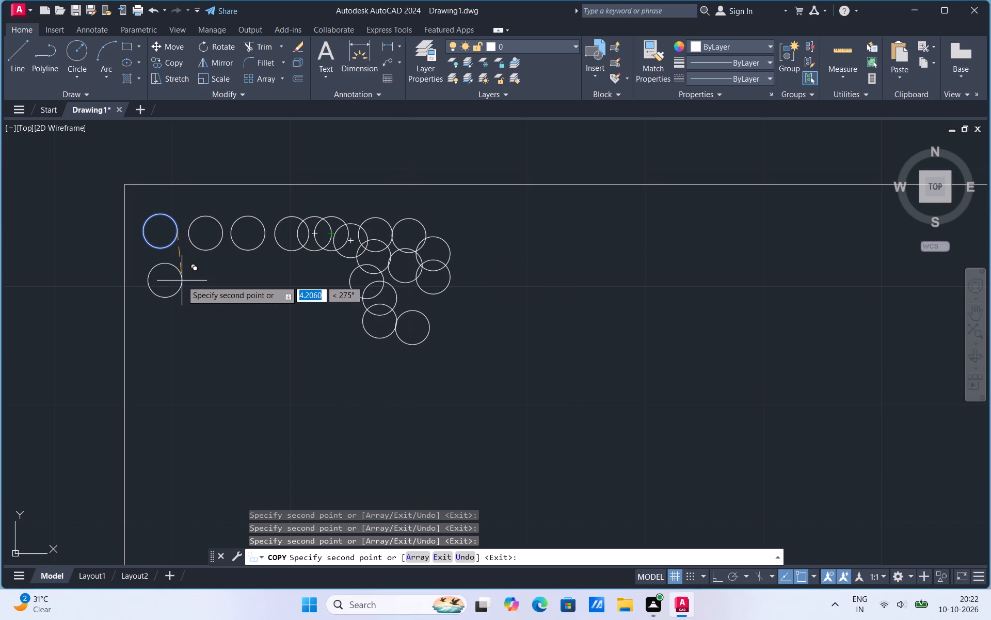
Place four circle copies in a column directly south of the original circle.
{"action": "left_click", "coordinate": [176, 270]}
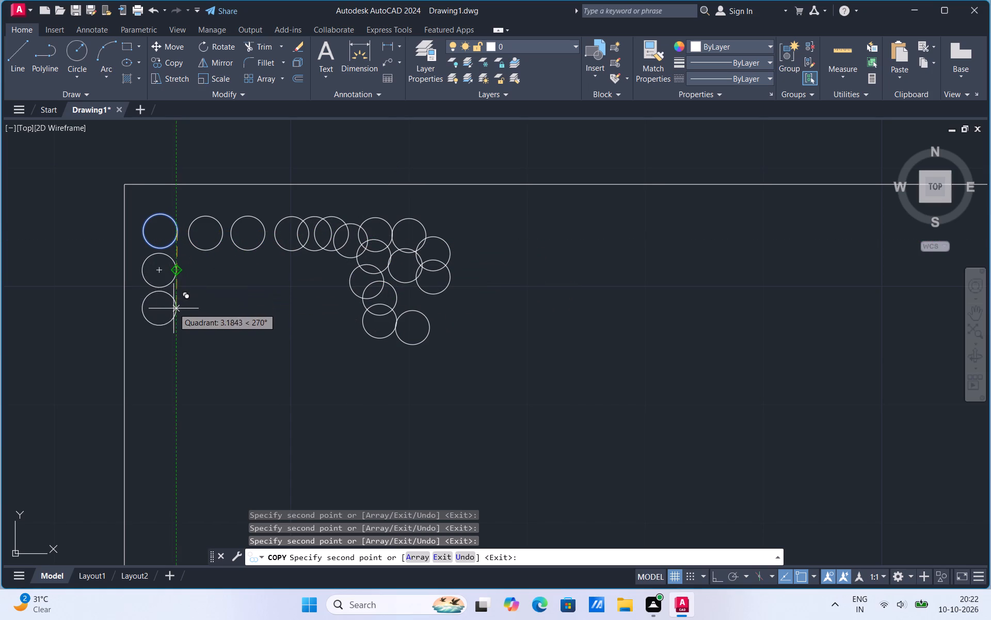
{"action": "left_click", "coordinate": [173, 308]}
{"action": "left_click", "coordinate": [174, 335]}
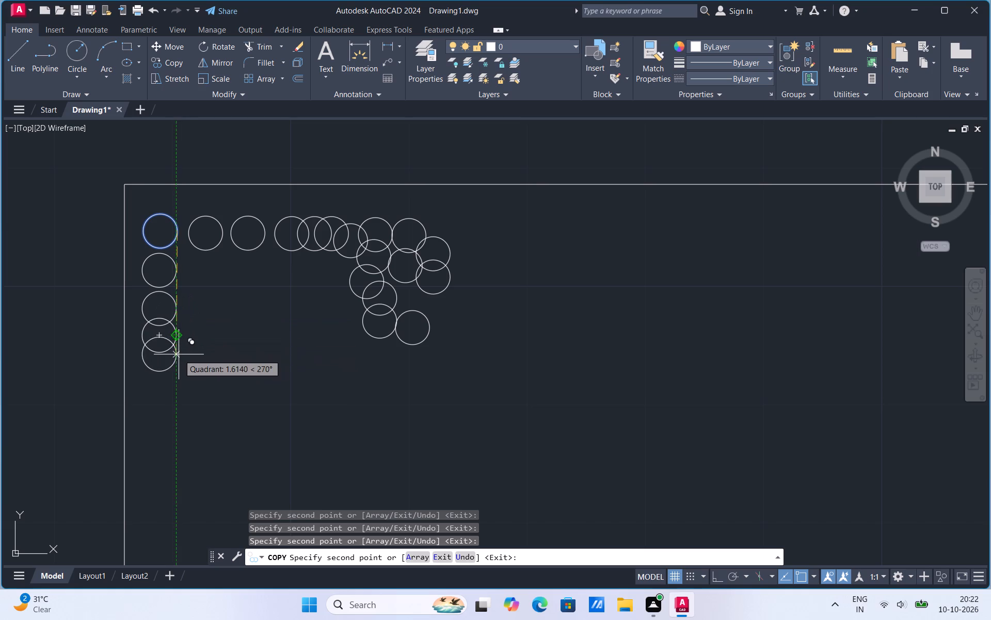
{"action": "left_click", "coordinate": [179, 354]}
Place six circle copies in an arch-shaped cluster just east of the column's lower part.
{"action": "left_click", "coordinate": [208, 348]}
{"action": "left_click", "coordinate": [209, 334]}
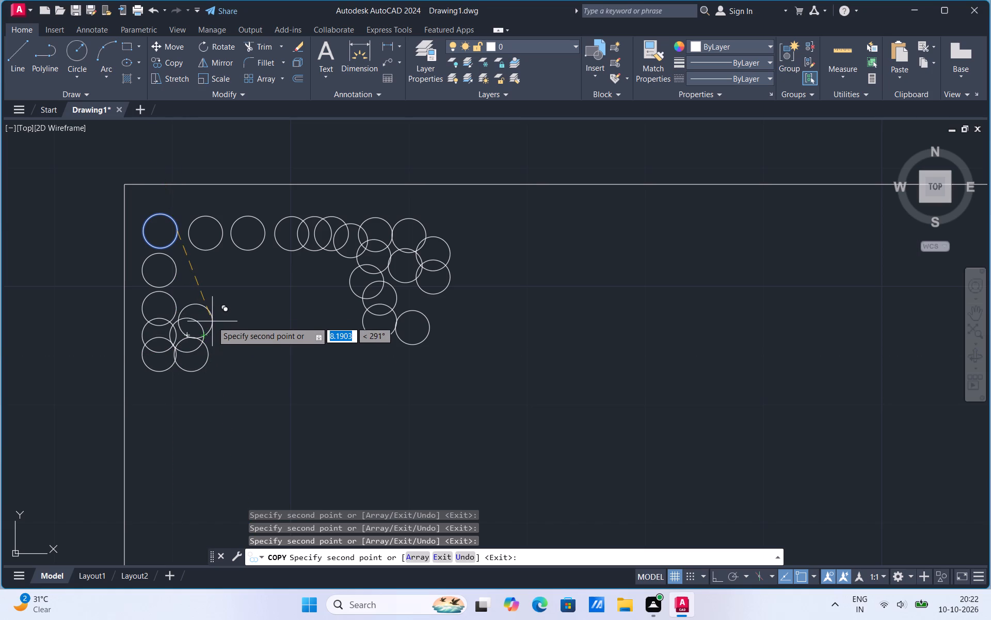
{"action": "left_click", "coordinate": [221, 314]}
{"action": "left_click", "coordinate": [257, 313]}
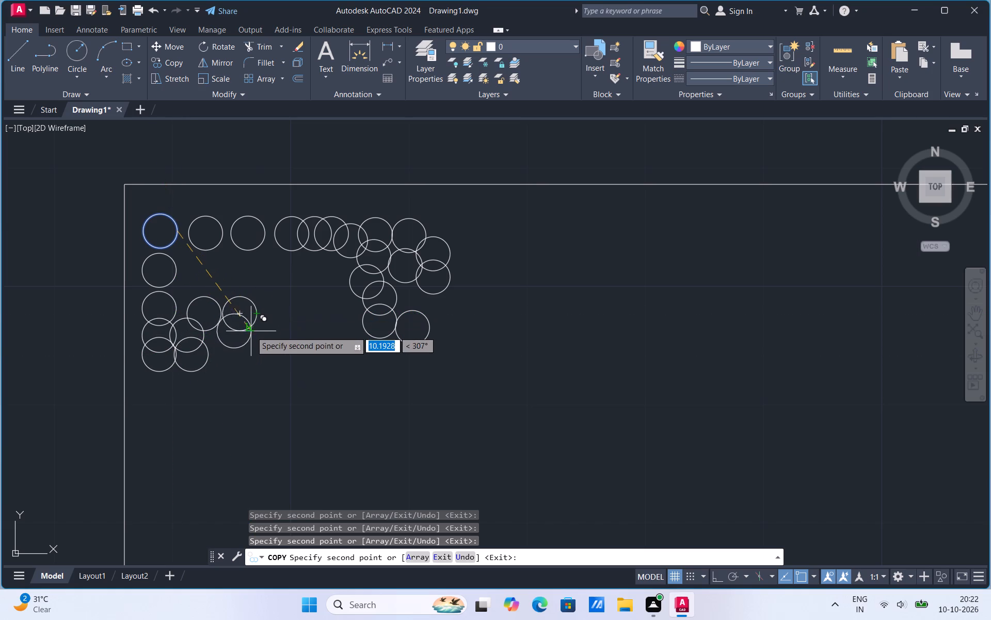
{"action": "left_click", "coordinate": [251, 331]}
{"action": "left_click", "coordinate": [251, 349]}
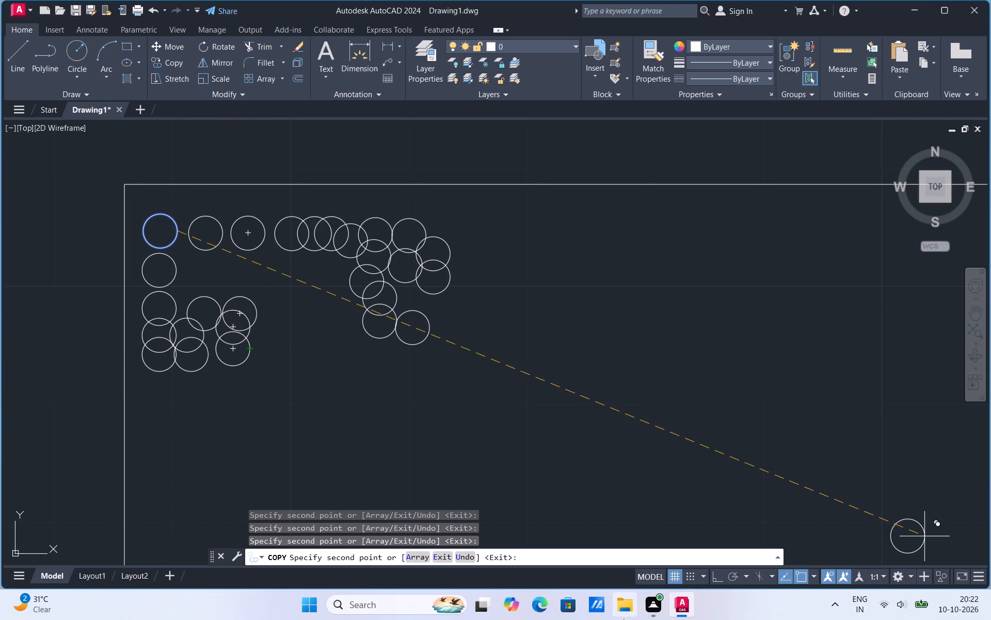
Place nine overlapping circle copies running westward in a horizontal row south of the arch-shaped cluster.
{"action": "left_click", "coordinate": [333, 389]}
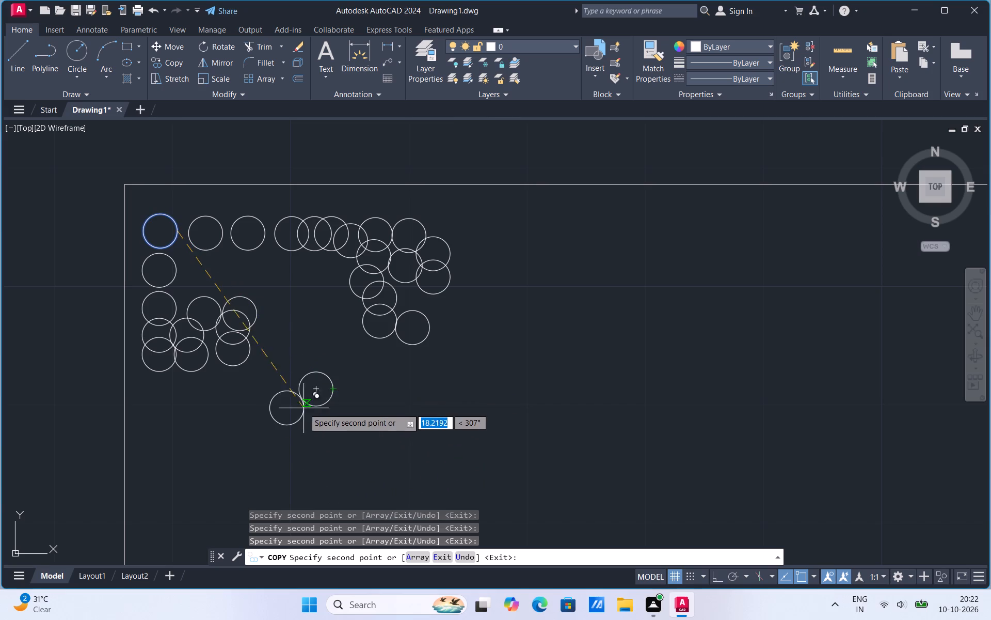
{"action": "left_click", "coordinate": [304, 390]}
{"action": "left_click", "coordinate": [279, 392]}
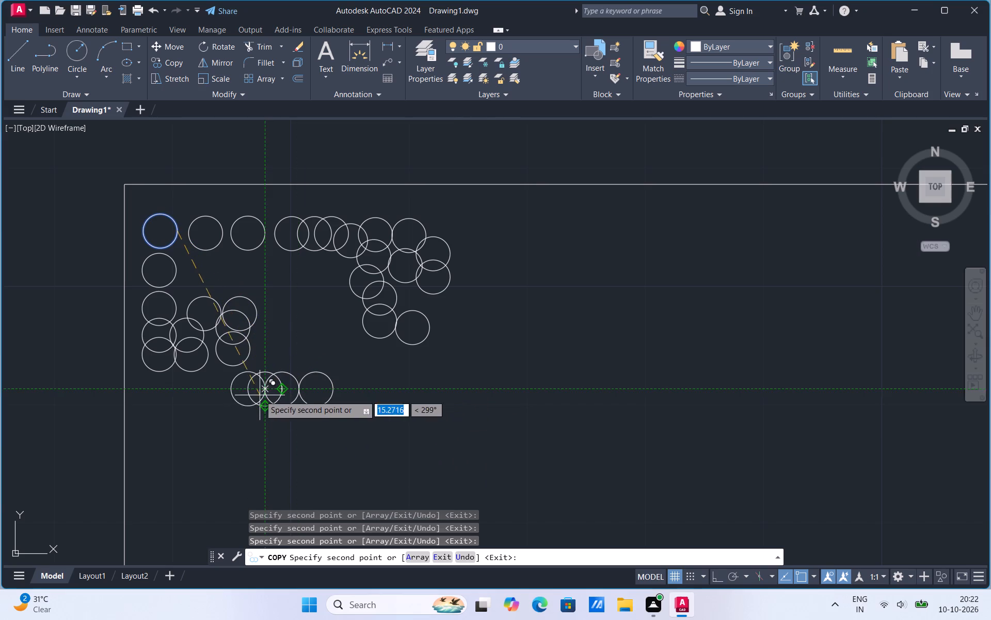
{"action": "left_click", "coordinate": [260, 395]}
{"action": "left_click", "coordinate": [246, 391]}
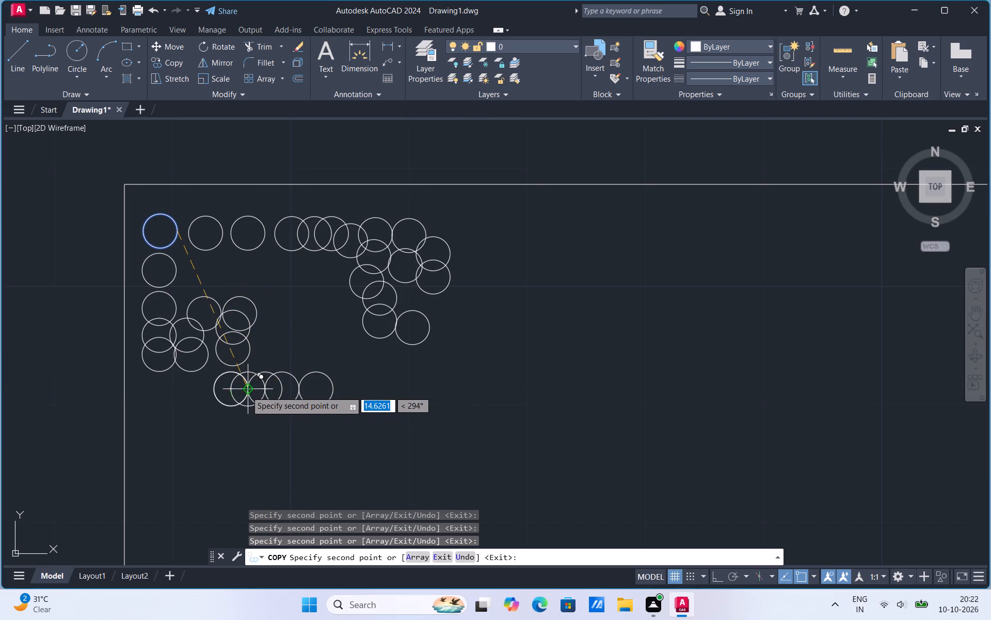
{"action": "left_click", "coordinate": [246, 389]}
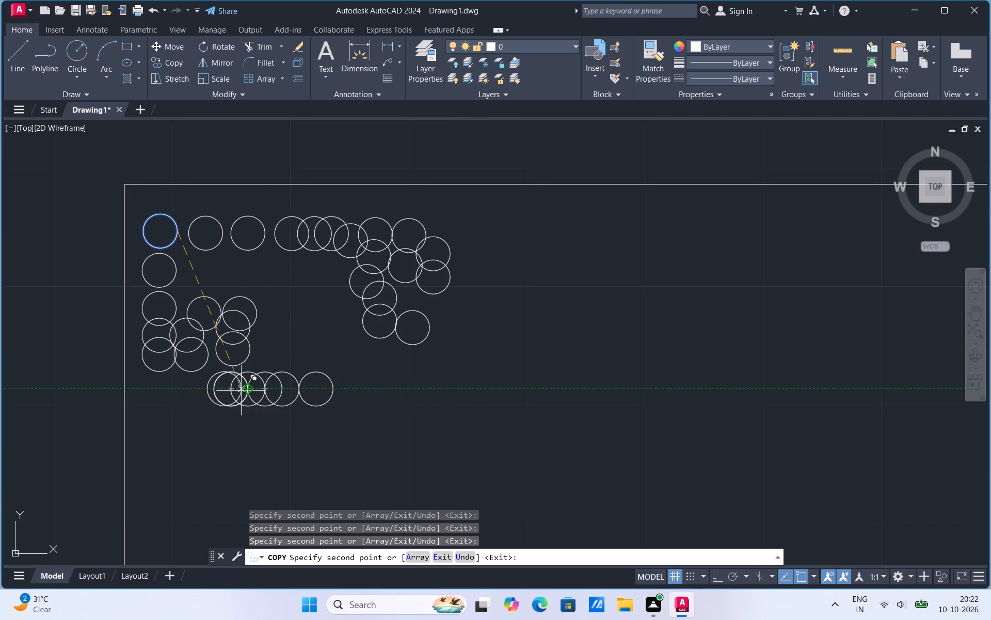
{"action": "left_click", "coordinate": [231, 388]}
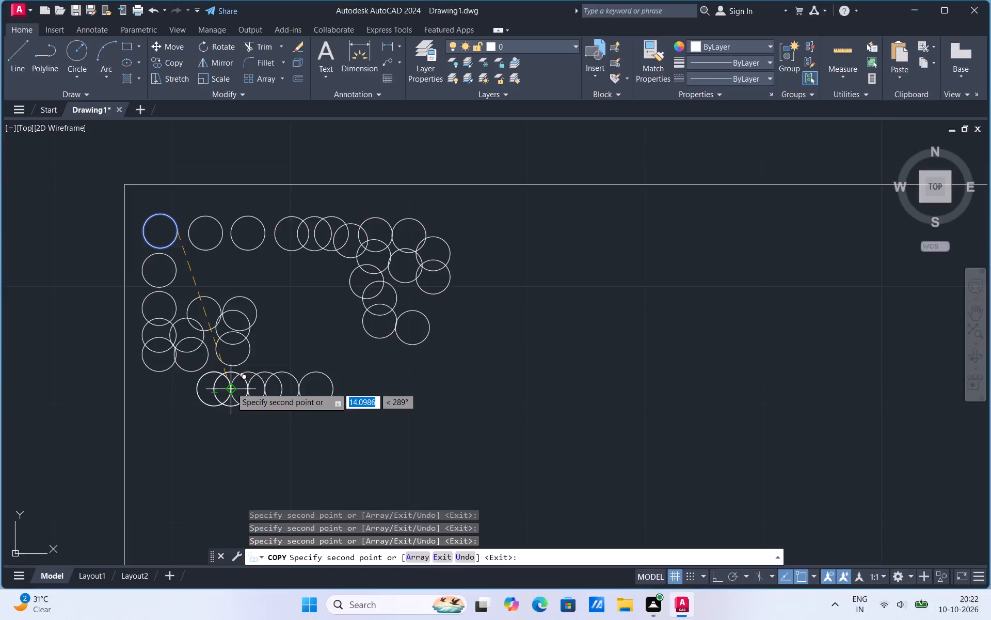
{"action": "left_click", "coordinate": [231, 388]}
{"action": "left_click", "coordinate": [217, 389]}
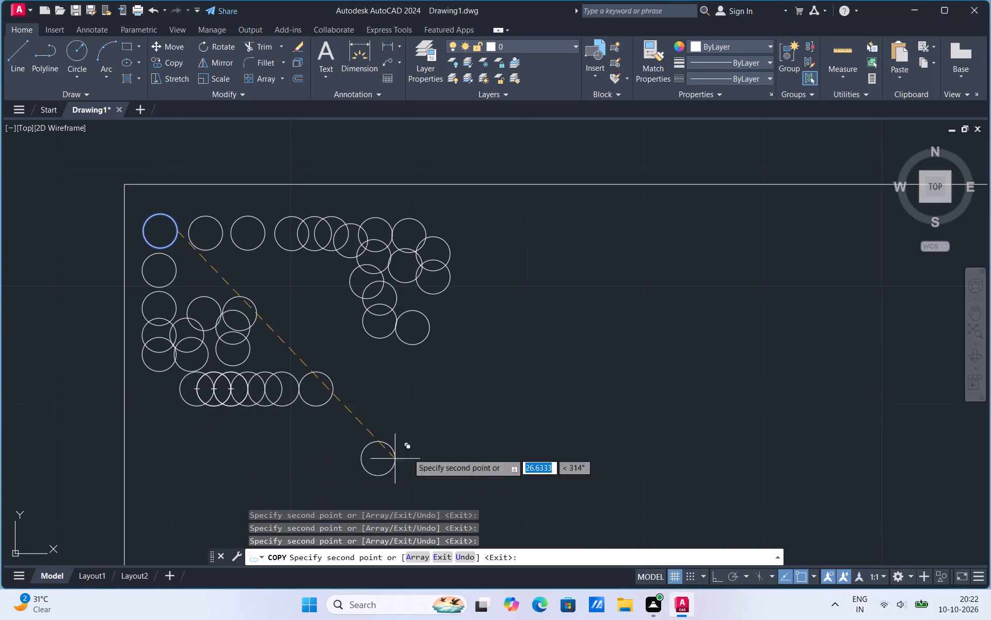
Fill the gap in the overlapping row and extend it with two circle copies eastward and three westward toward the rectangle's west edge.
{"action": "left_click", "coordinate": [313, 387]}
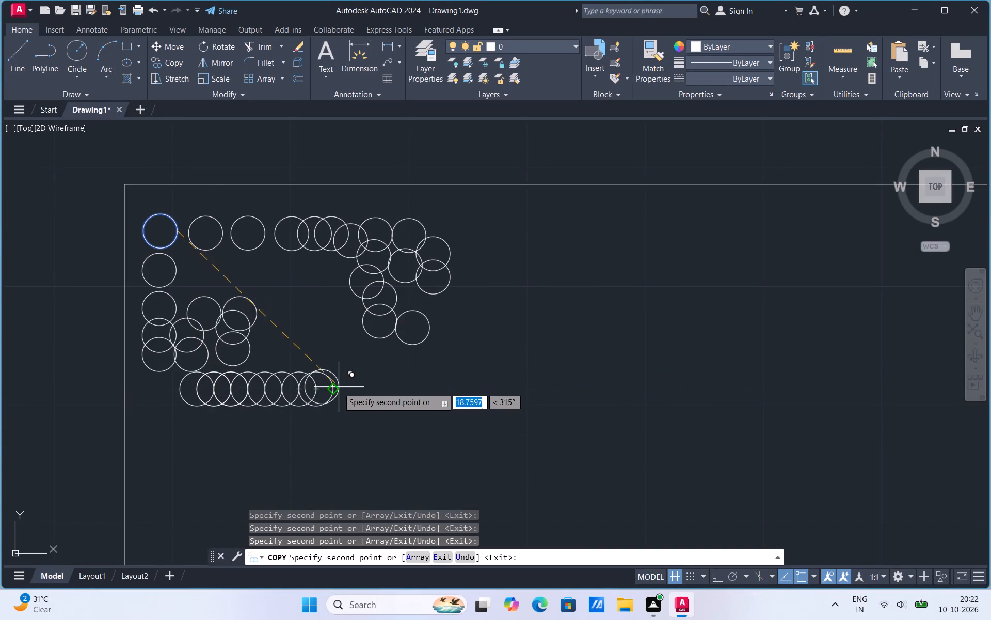
{"action": "left_click", "coordinate": [348, 388]}
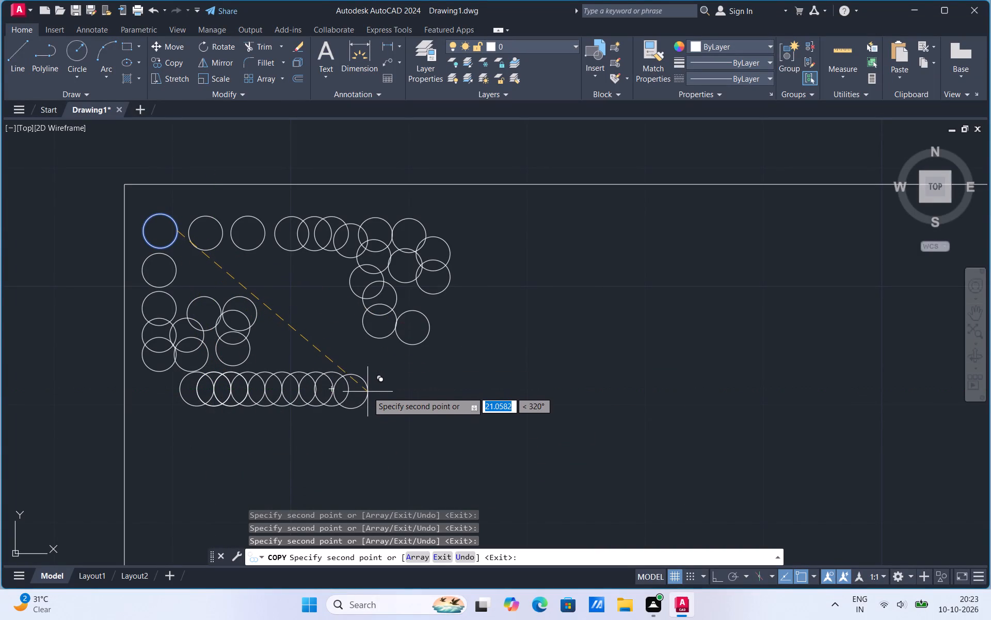
{"action": "left_click", "coordinate": [367, 389]}
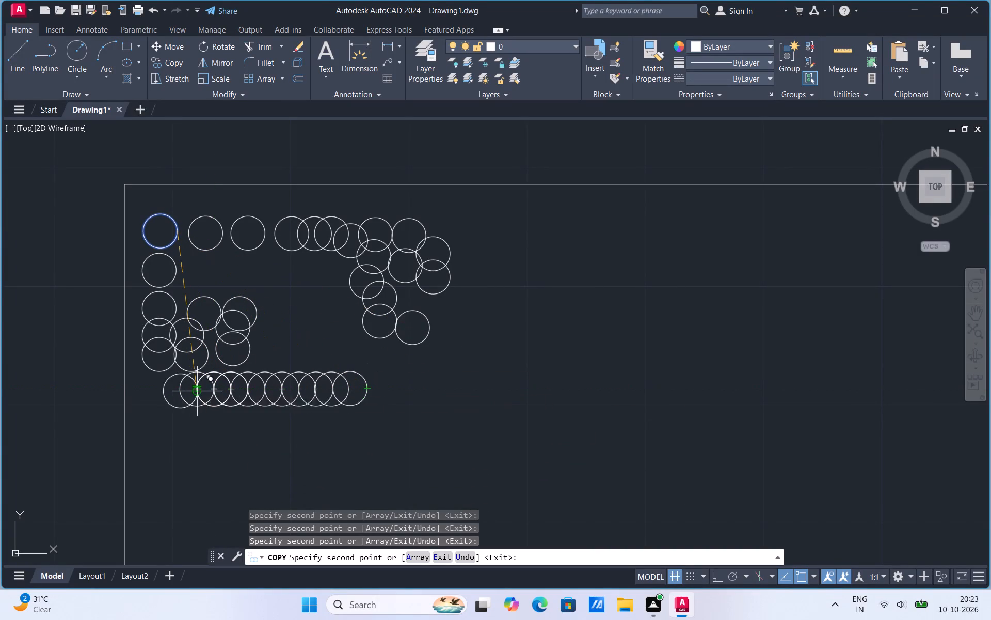
{"action": "left_click", "coordinate": [198, 390]}
{"action": "left_click", "coordinate": [181, 389]}
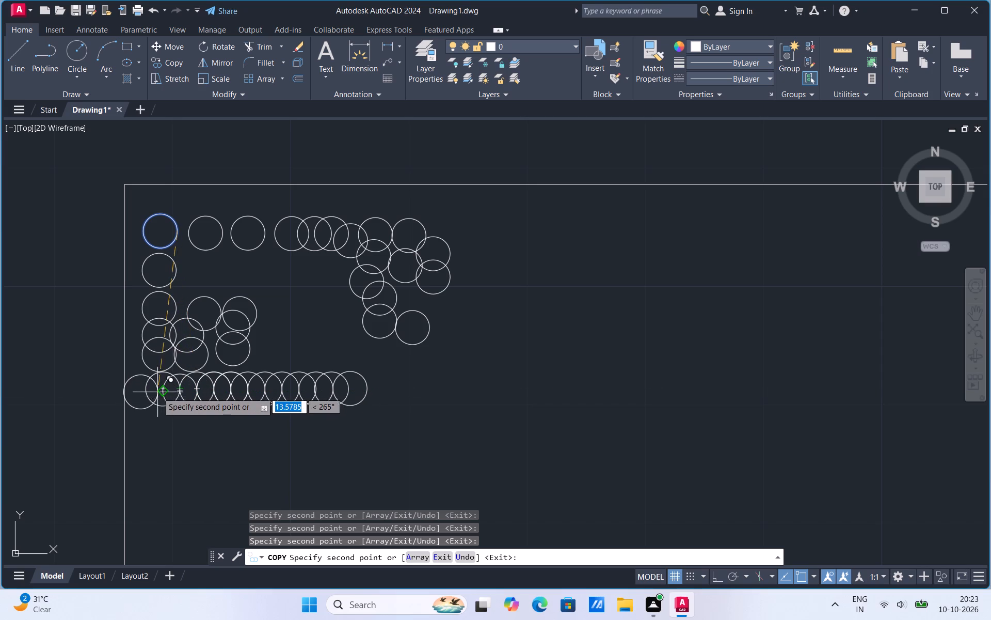
{"action": "left_click", "coordinate": [165, 388]}
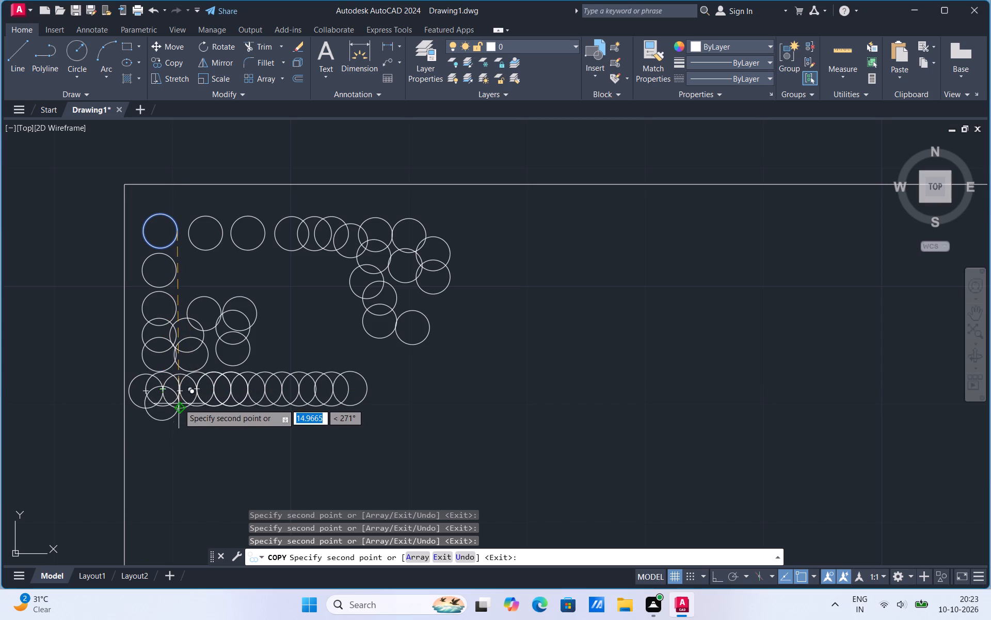
Place seven circle copies from west to east in a second row overlapping the south side of the horizontal row.
{"action": "left_click", "coordinate": [179, 405]}
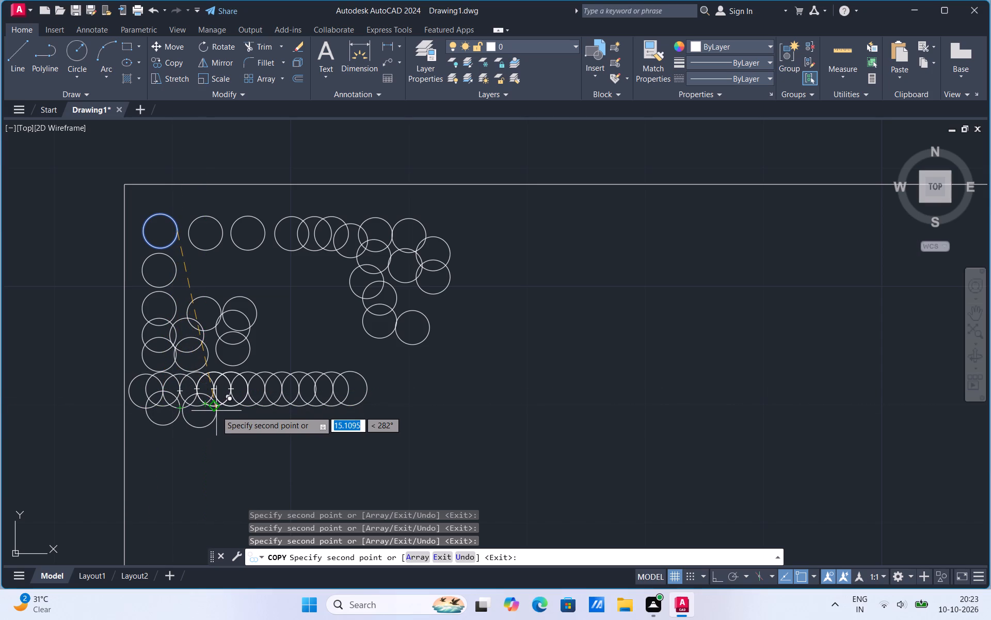
{"action": "left_click", "coordinate": [215, 408]}
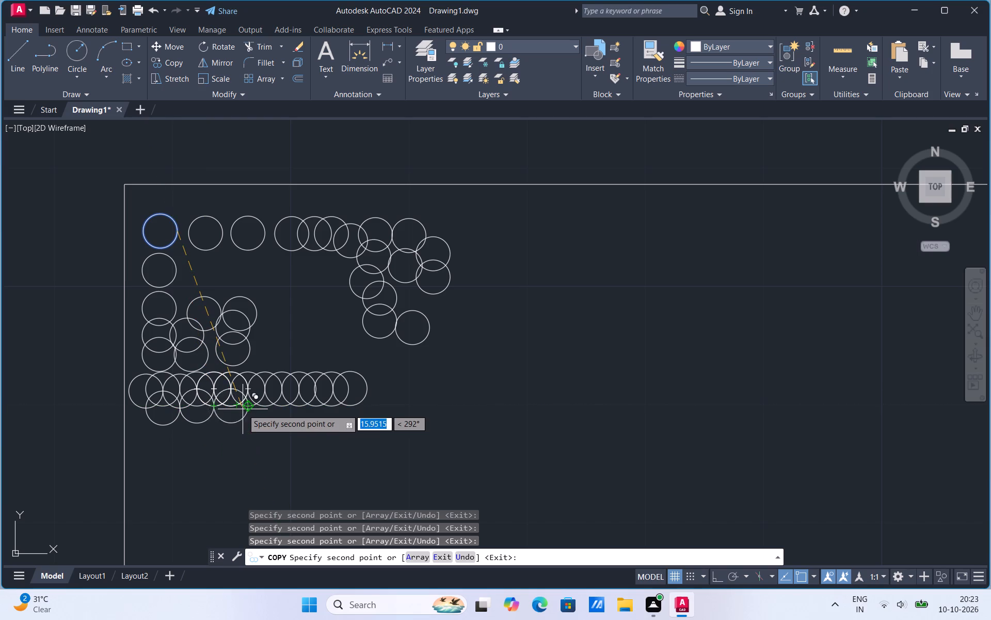
{"action": "left_click", "coordinate": [243, 409]}
{"action": "left_click", "coordinate": [277, 409]}
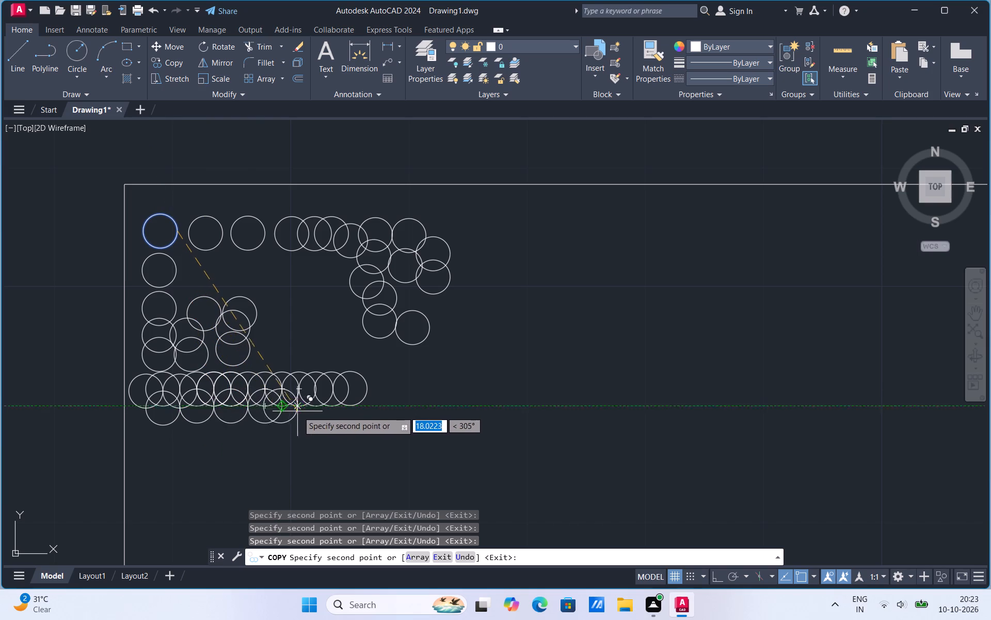
{"action": "left_click", "coordinate": [307, 410]}
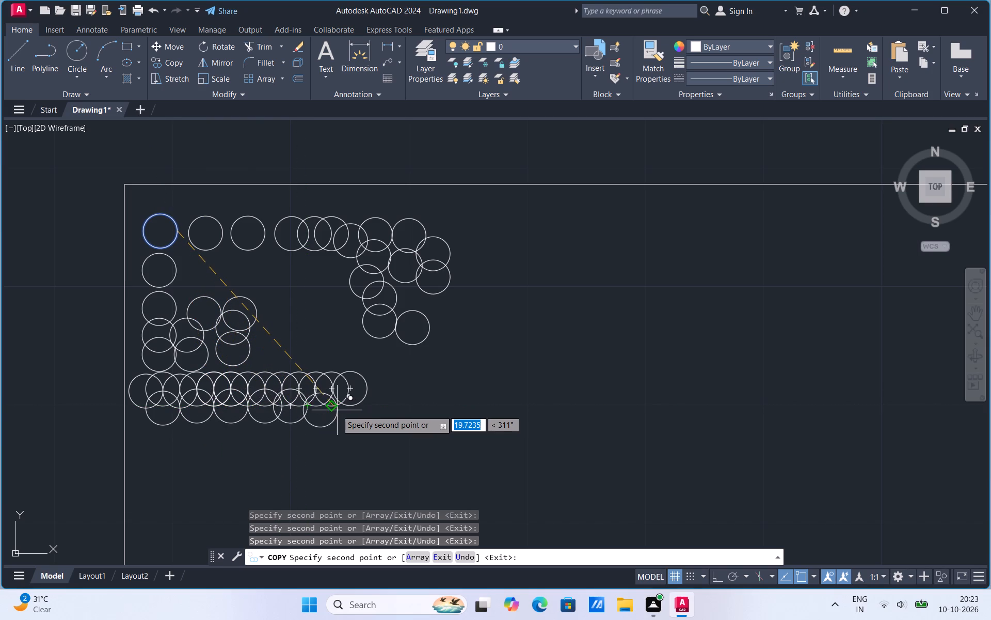
{"action": "left_click", "coordinate": [337, 410]}
{"action": "left_click", "coordinate": [359, 410]}
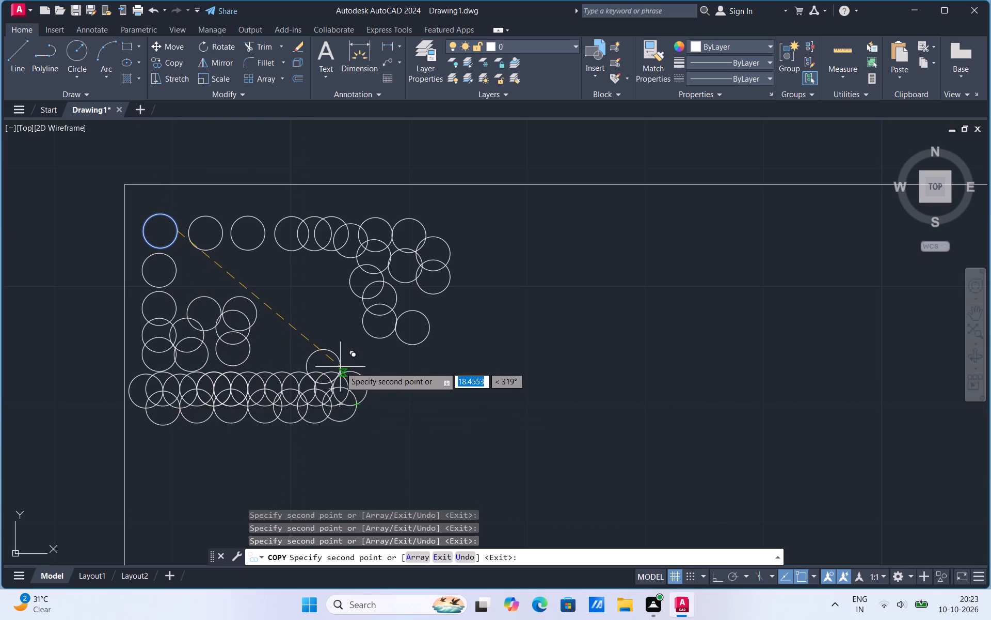
Place nine circle copies westward along the north side of the overlapping rows, plus one in the arch-shaped cluster and one isolated east of it.
{"action": "left_click", "coordinate": [346, 375]}
{"action": "left_click", "coordinate": [326, 375]}
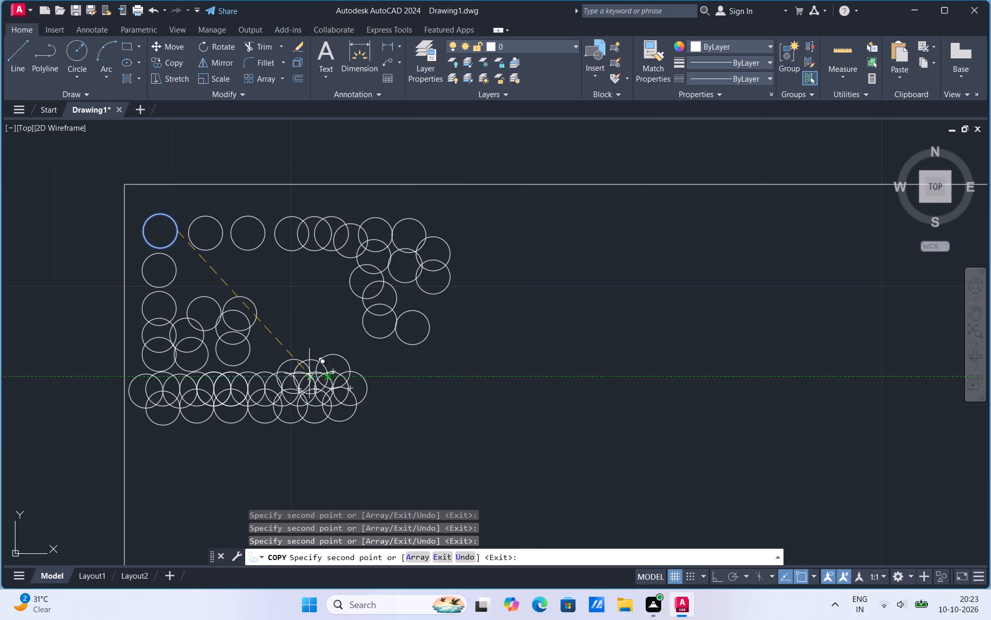
{"action": "left_click", "coordinate": [309, 374]}
{"action": "left_click", "coordinate": [273, 371]}
{"action": "left_click", "coordinate": [247, 372]}
{"action": "left_click", "coordinate": [228, 379]}
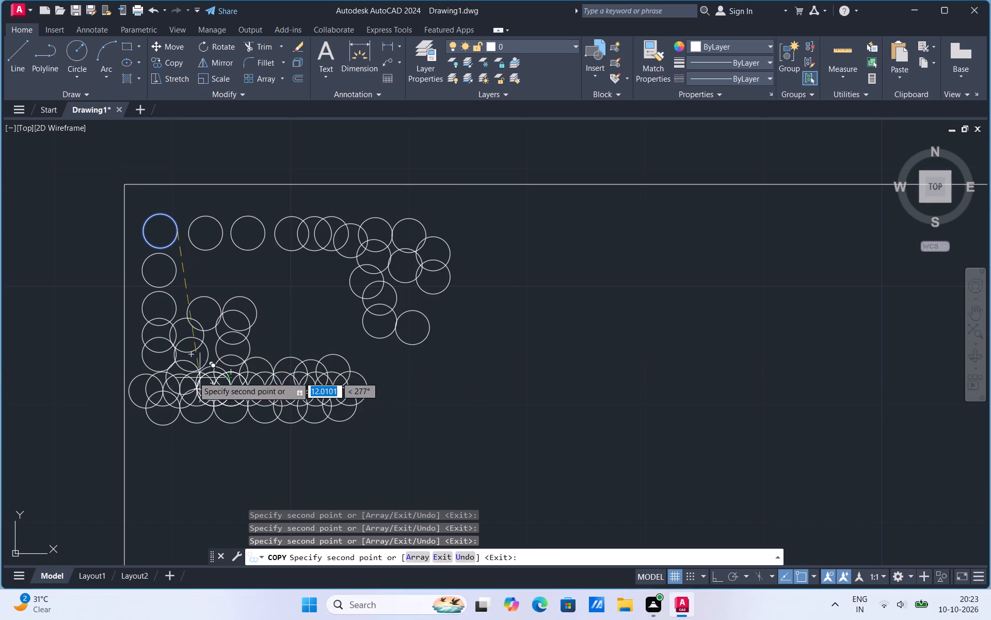
{"action": "left_click", "coordinate": [193, 377]}
{"action": "left_click", "coordinate": [163, 371]}
{"action": "left_click", "coordinate": [159, 353]}
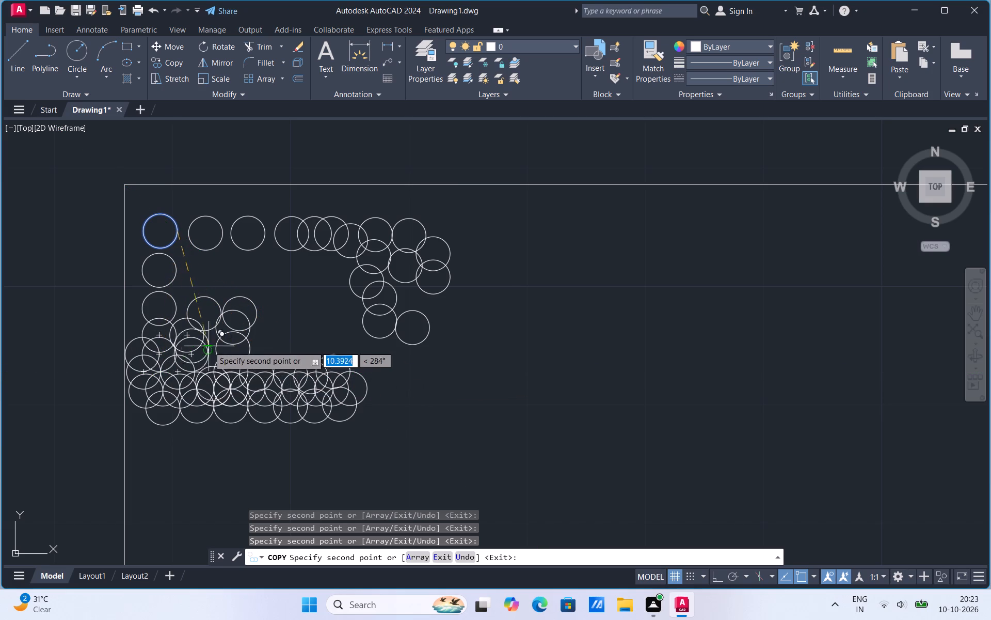
{"action": "left_click", "coordinate": [223, 351]}
{"action": "left_click", "coordinate": [305, 320]}
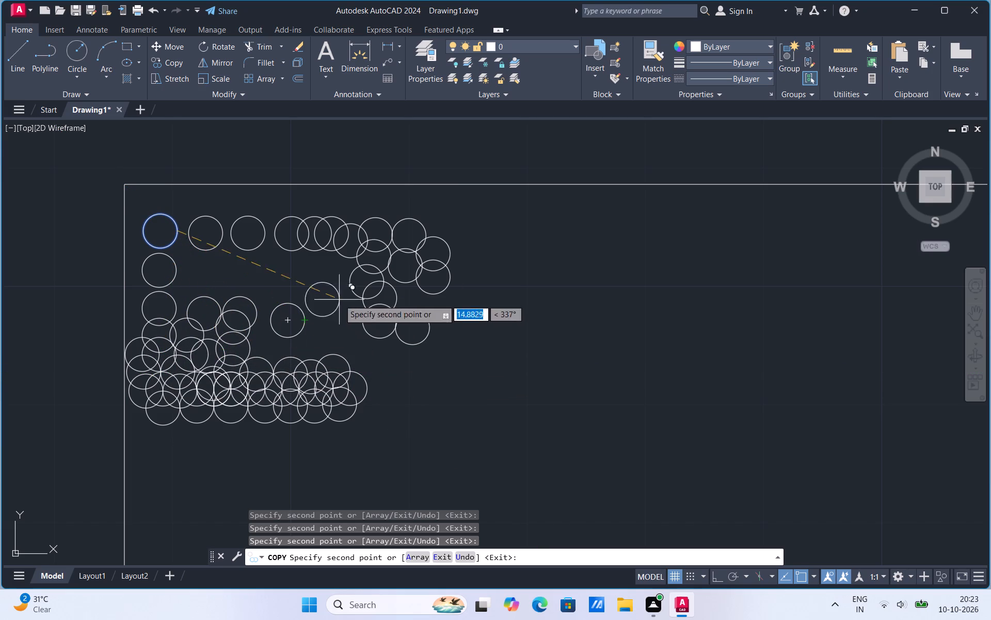
Start a Line beside the eastern circle cluster and draw four connected segments south, northeast past the cluster, and back southwest.
{"action": "left_click", "coordinate": [12, 70]}
{"action": "left_click", "coordinate": [342, 298]}
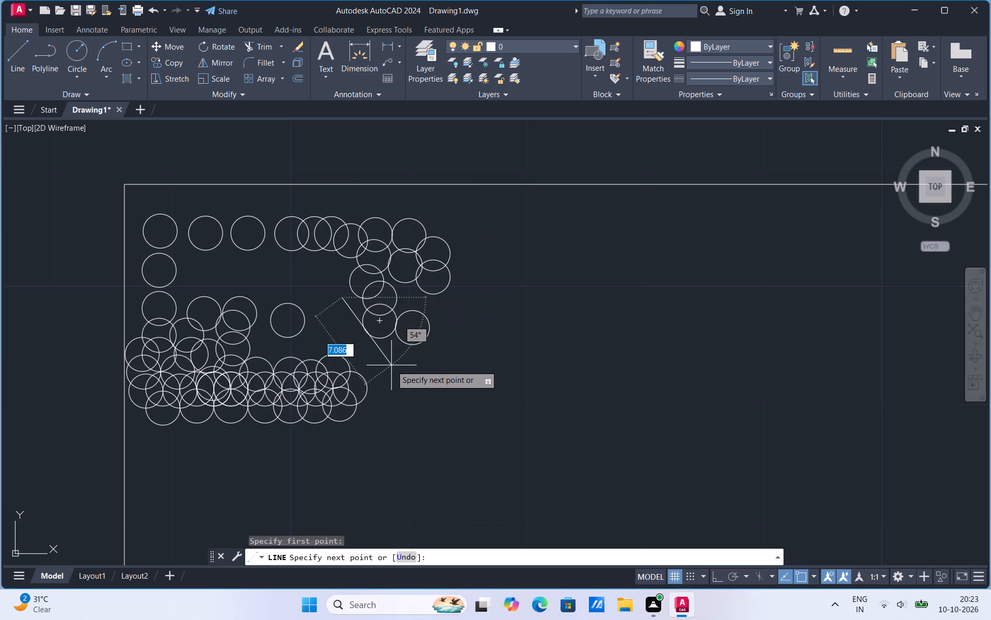
{"action": "left_click", "coordinate": [383, 373]}
{"action": "left_click", "coordinate": [542, 301]}
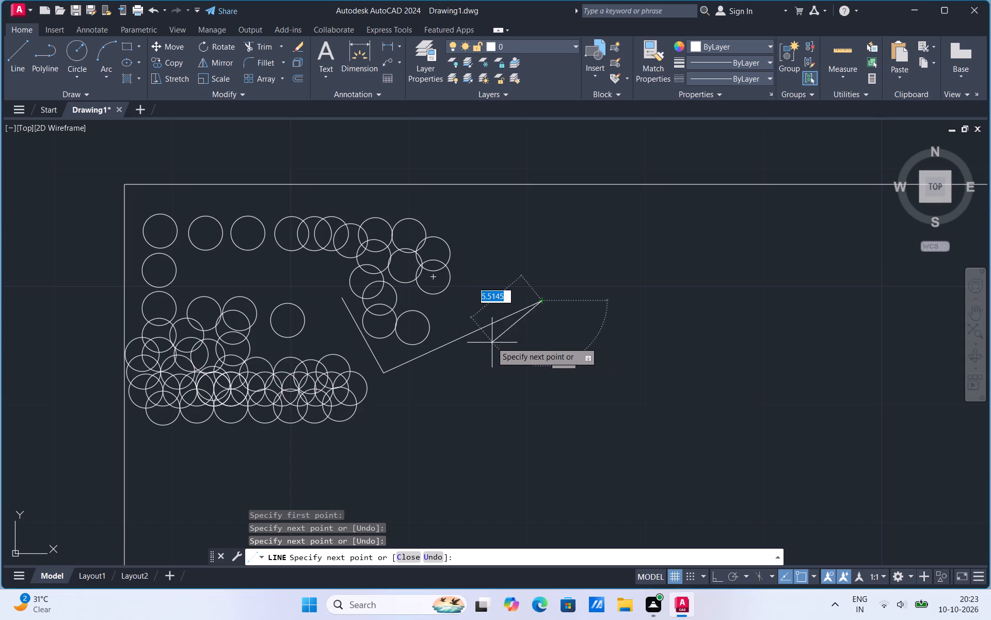
{"action": "left_click", "coordinate": [554, 265]}
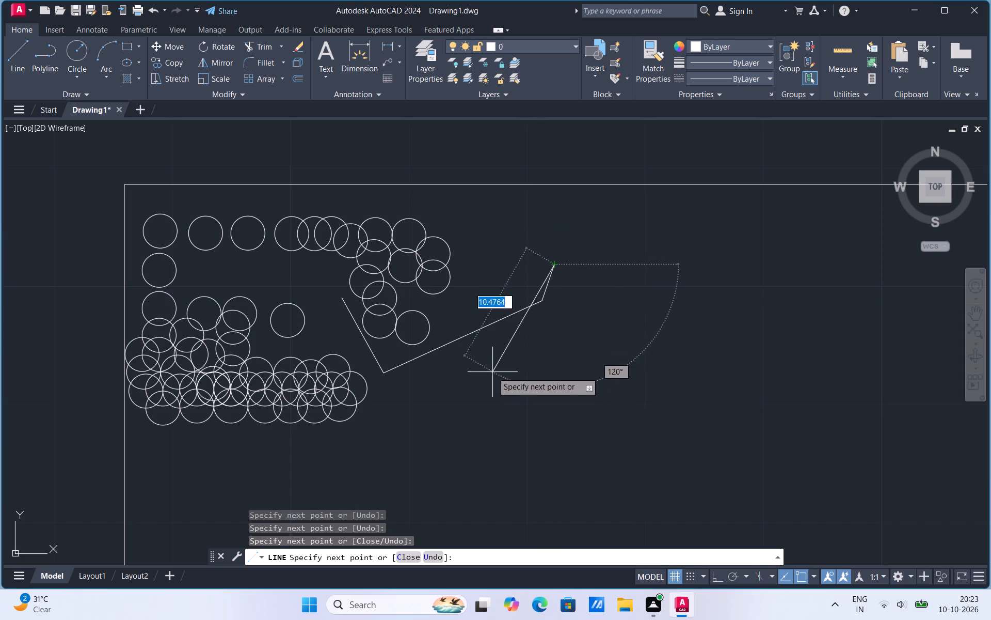
{"action": "left_click", "coordinate": [471, 351]}
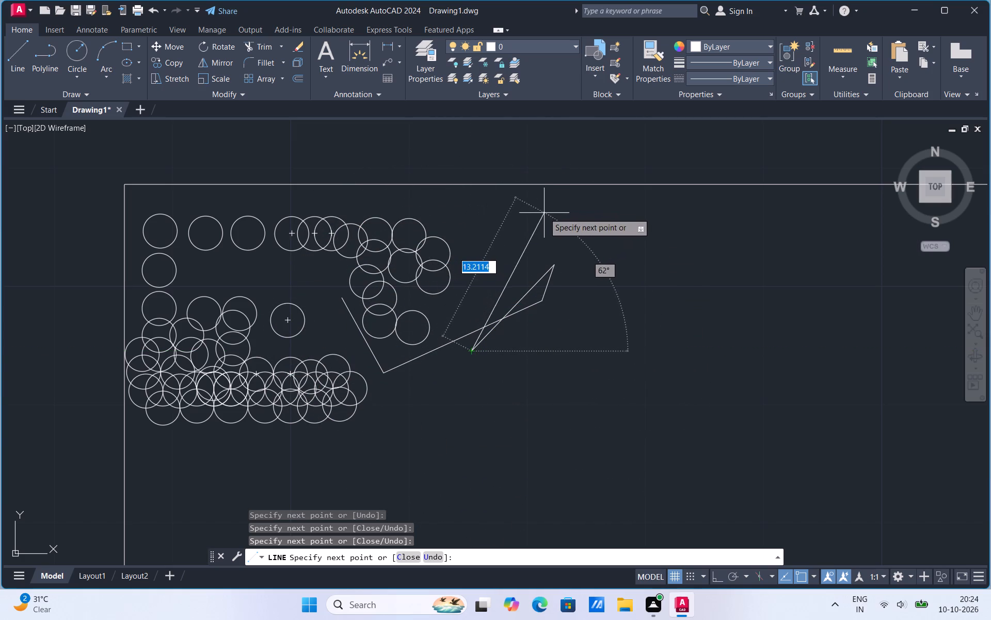
Continue the line with a run of short zigzag segments in the space just east of the eastern circle cluster.
{"action": "left_click", "coordinate": [479, 315]}
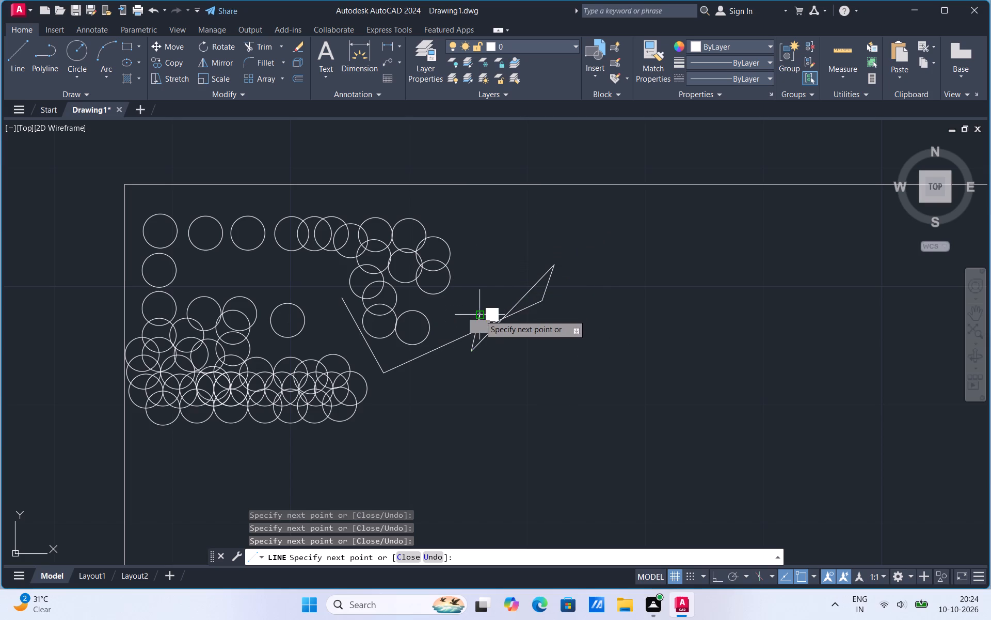
{"action": "left_click", "coordinate": [490, 302]}
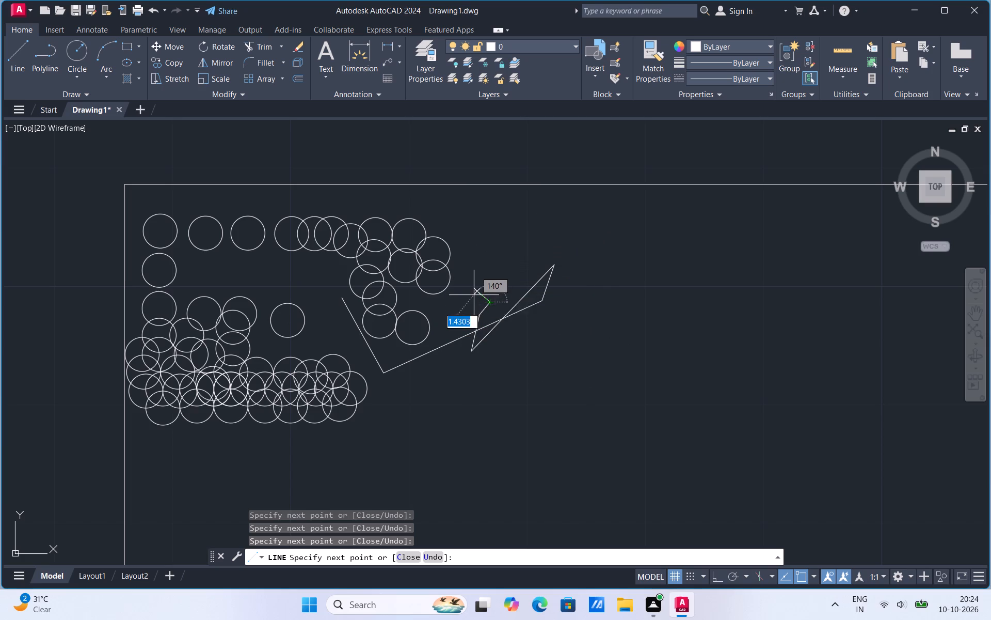
{"action": "left_click", "coordinate": [474, 295]}
{"action": "left_click", "coordinate": [470, 309]}
{"action": "left_click", "coordinate": [456, 298]}
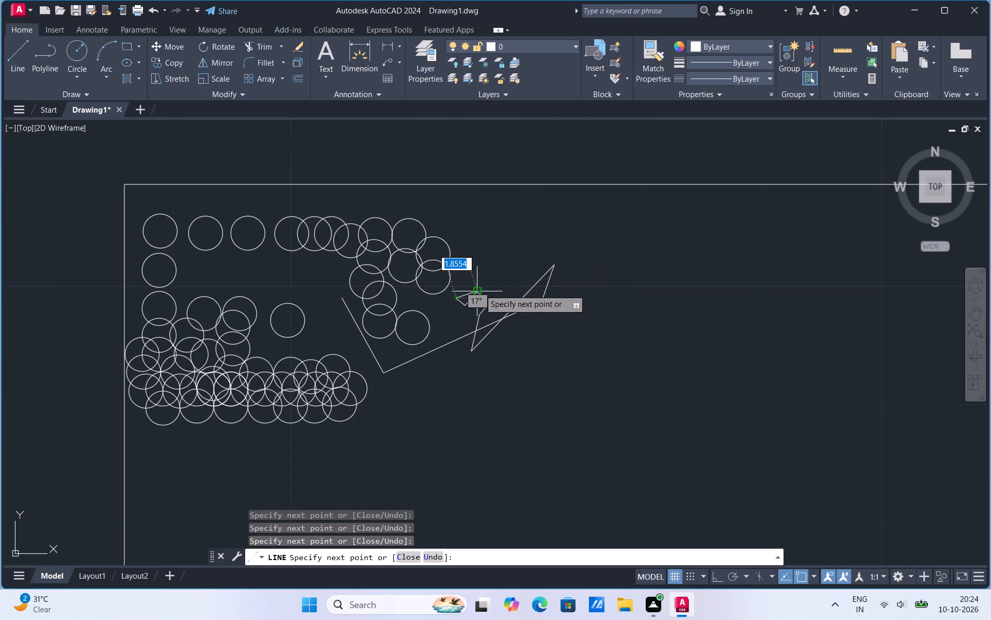
{"action": "left_click", "coordinate": [462, 331]}
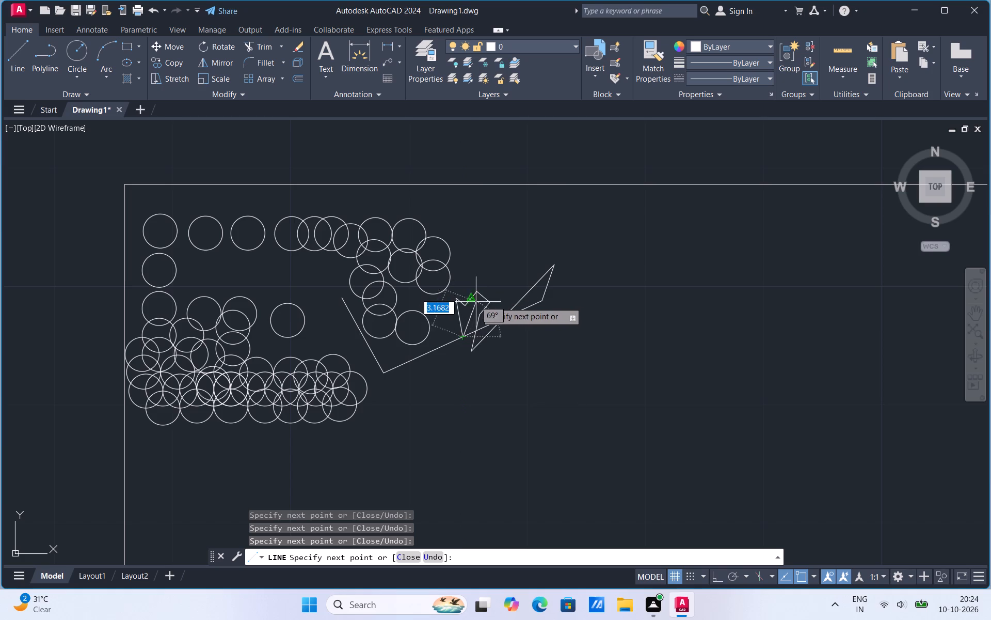
{"action": "left_click", "coordinate": [479, 305]}
{"action": "left_click", "coordinate": [475, 299]}
{"action": "left_click", "coordinate": [472, 274]}
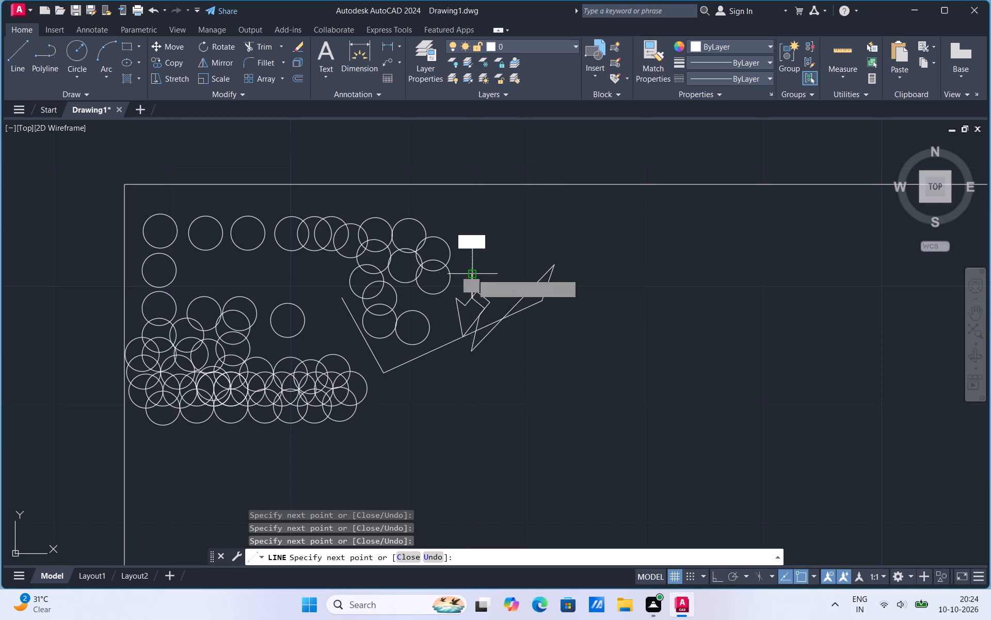
{"action": "left_click", "coordinate": [491, 275]}
{"action": "left_click", "coordinate": [491, 290]}
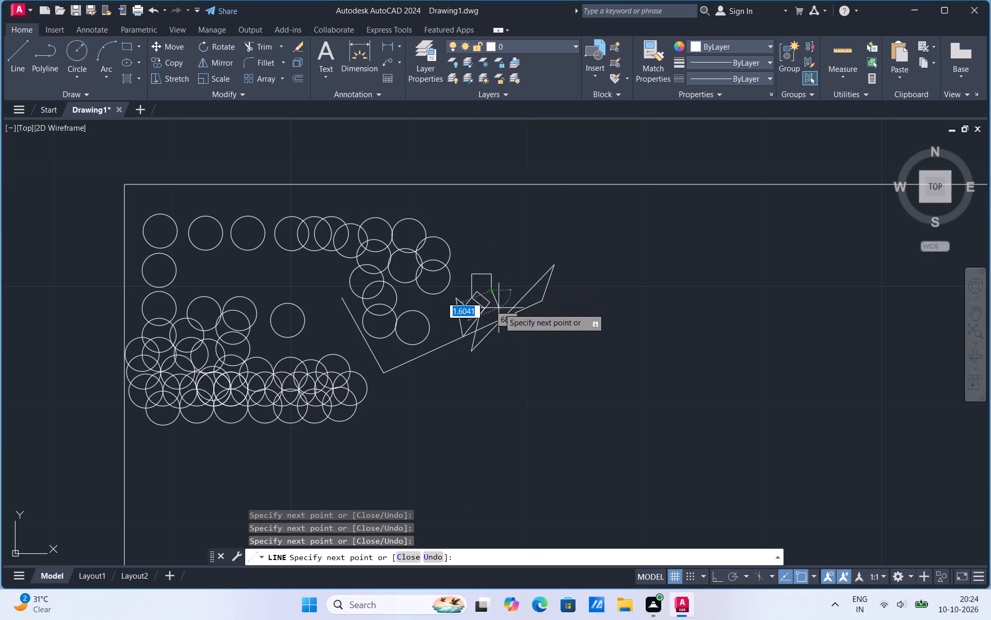
{"action": "left_click", "coordinate": [499, 308]}
{"action": "left_click", "coordinate": [502, 287]}
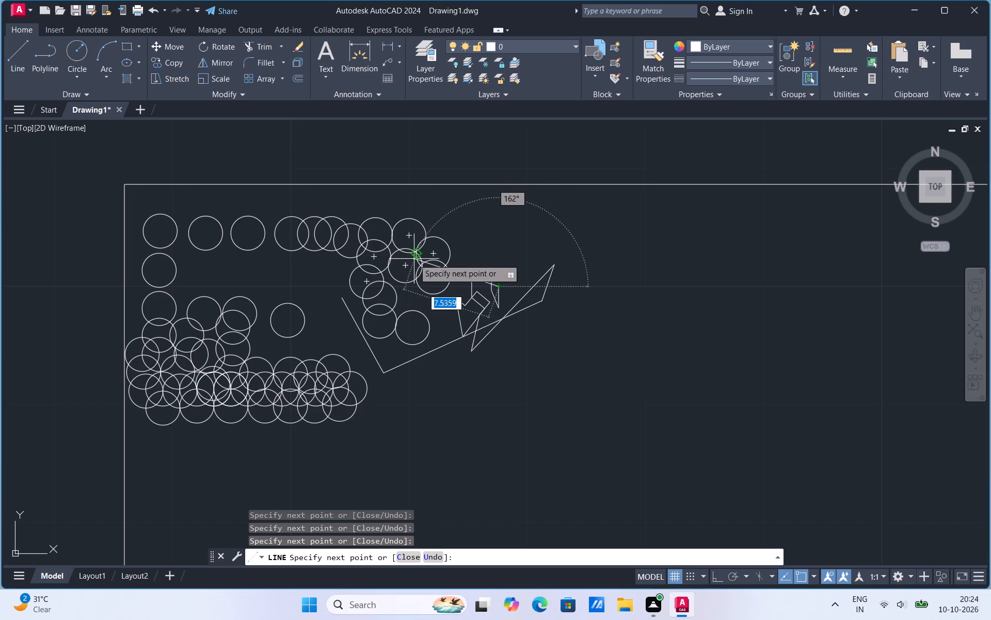
Continue the line westward into the eastern cluster, joining ten circle centres from its easternmost circles to its southernmost one.
{"action": "scroll", "coordinate": [431, 251], "scroll_direction": "up", "scroll_amount": 1}
{"action": "left_click", "coordinate": [431, 288]}
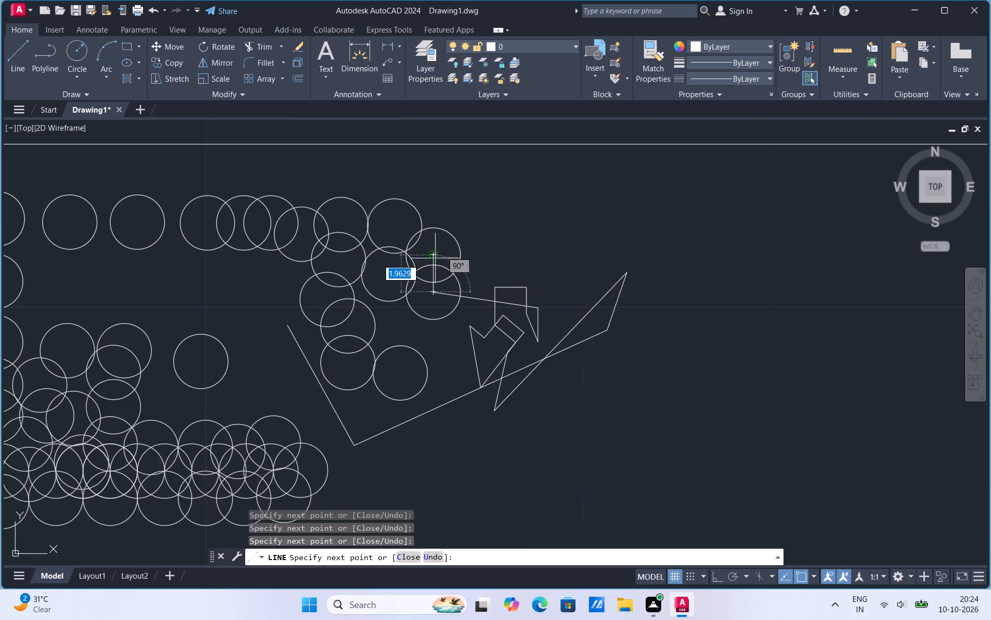
{"action": "left_click", "coordinate": [436, 252]}
{"action": "left_click", "coordinate": [388, 275]}
{"action": "left_click", "coordinate": [394, 225]}
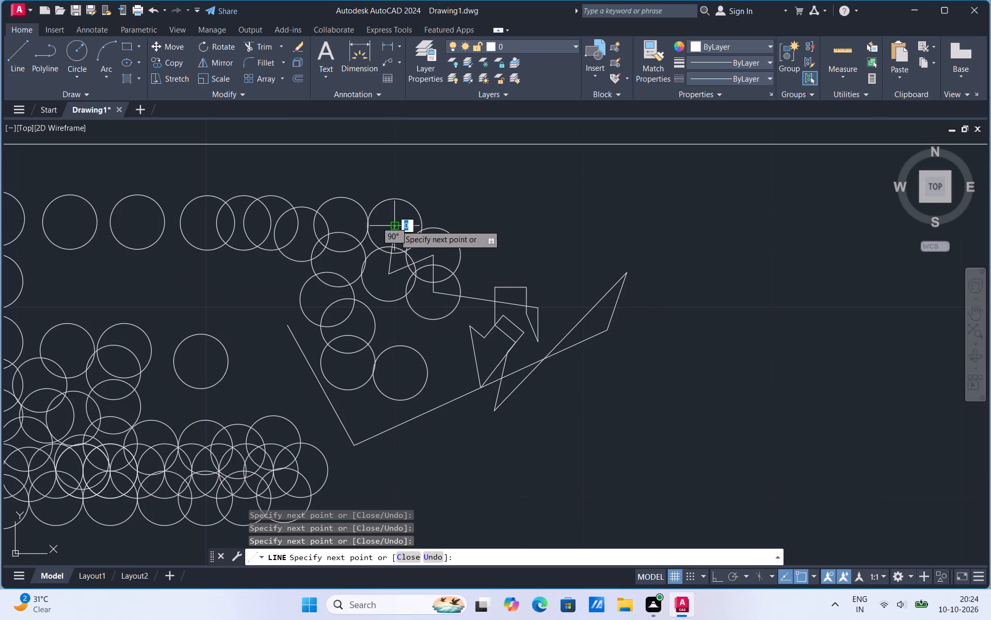
{"action": "left_click", "coordinate": [340, 224]}
{"action": "left_click", "coordinate": [337, 263]}
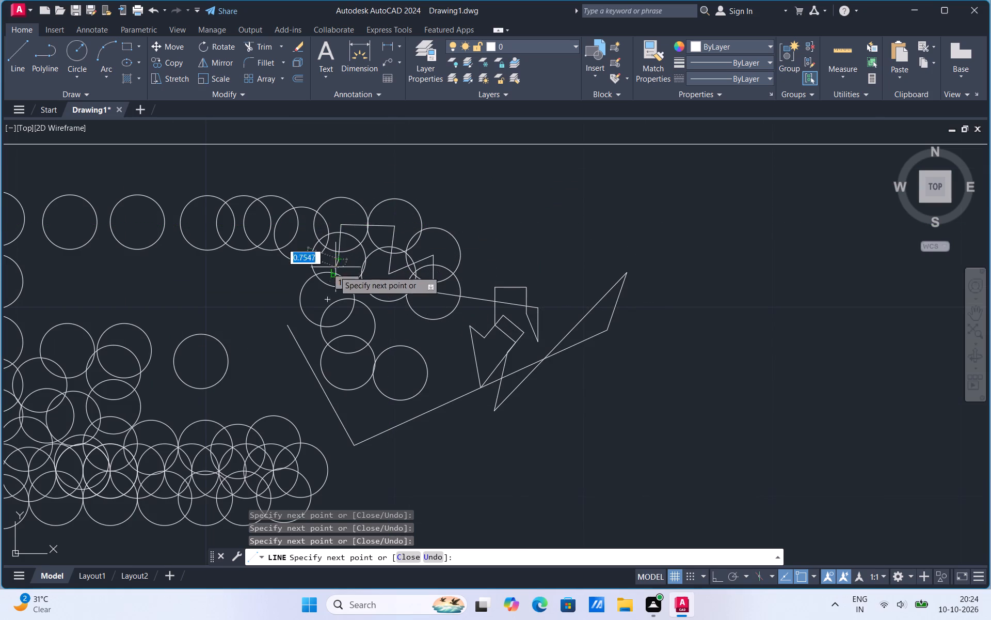
{"action": "left_click", "coordinate": [327, 303]}
{"action": "left_click", "coordinate": [348, 322]}
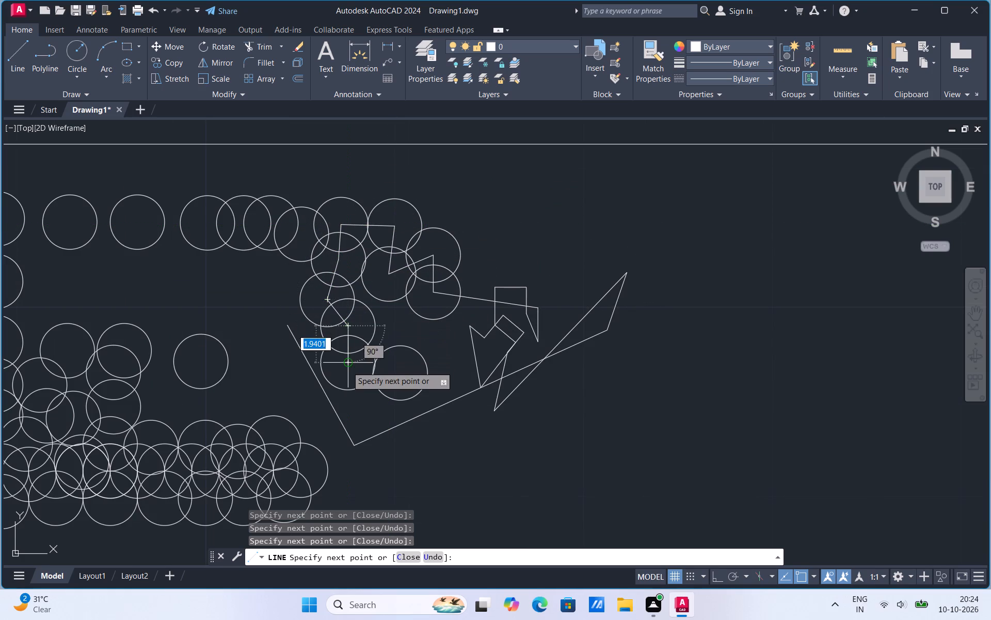
{"action": "left_click", "coordinate": [347, 366]}
{"action": "left_click", "coordinate": [403, 375]}
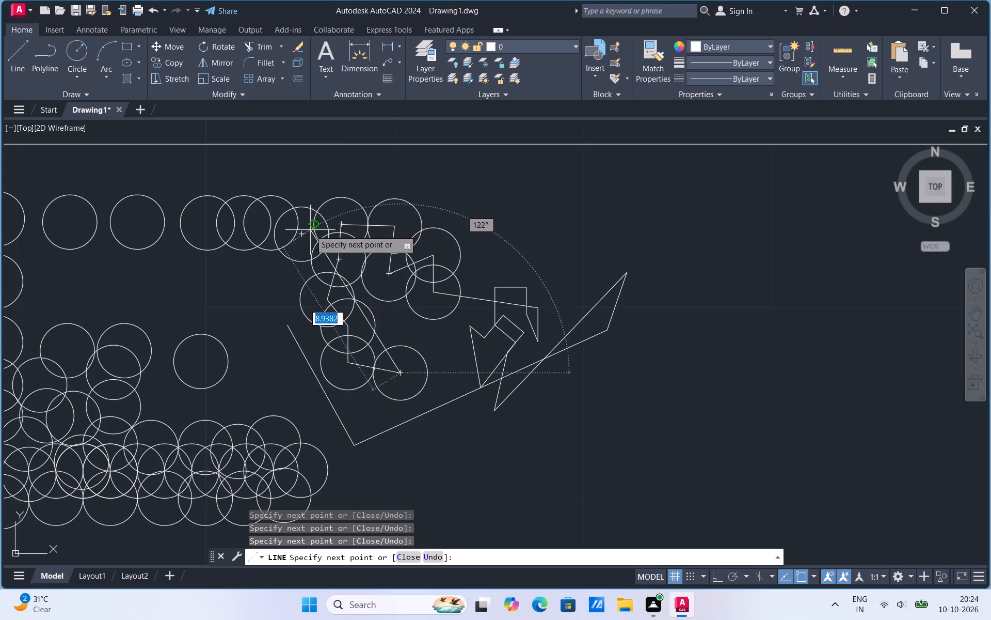
Run the line westward through the circle centres of the northern row, ending at the centre of the rectangle's northwest corner circle.
{"action": "left_click", "coordinate": [301, 231]}
{"action": "left_click", "coordinate": [275, 222]}
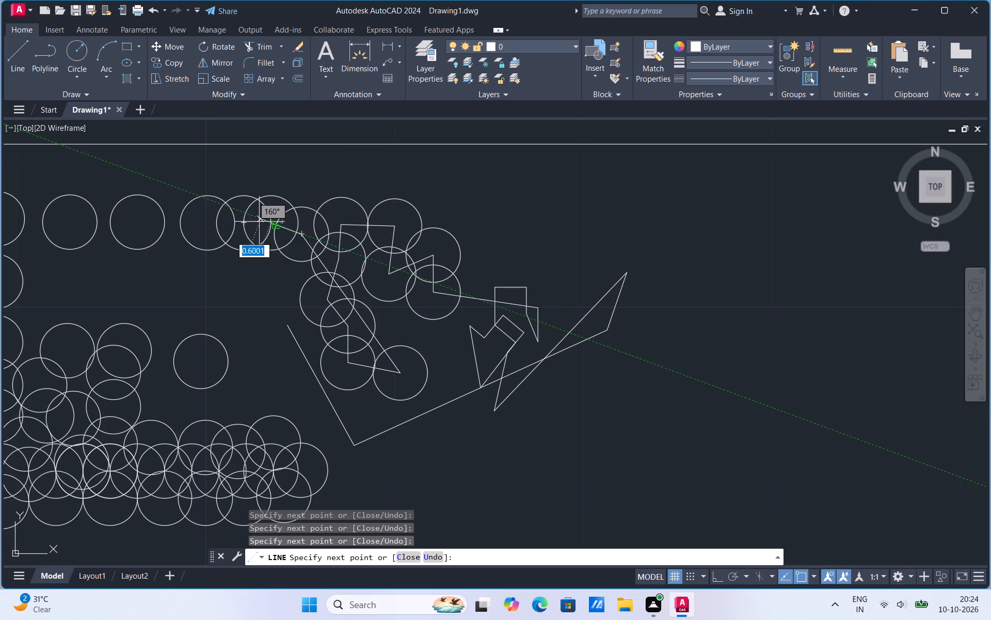
{"action": "left_click", "coordinate": [248, 224]}
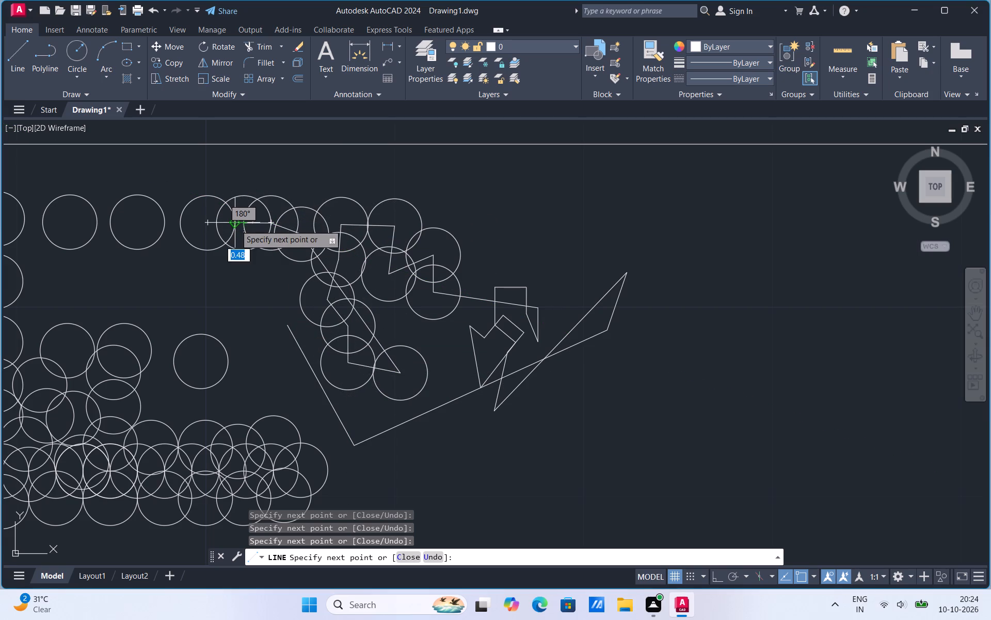
{"action": "left_click", "coordinate": [235, 225]}
{"action": "left_click", "coordinate": [211, 224]}
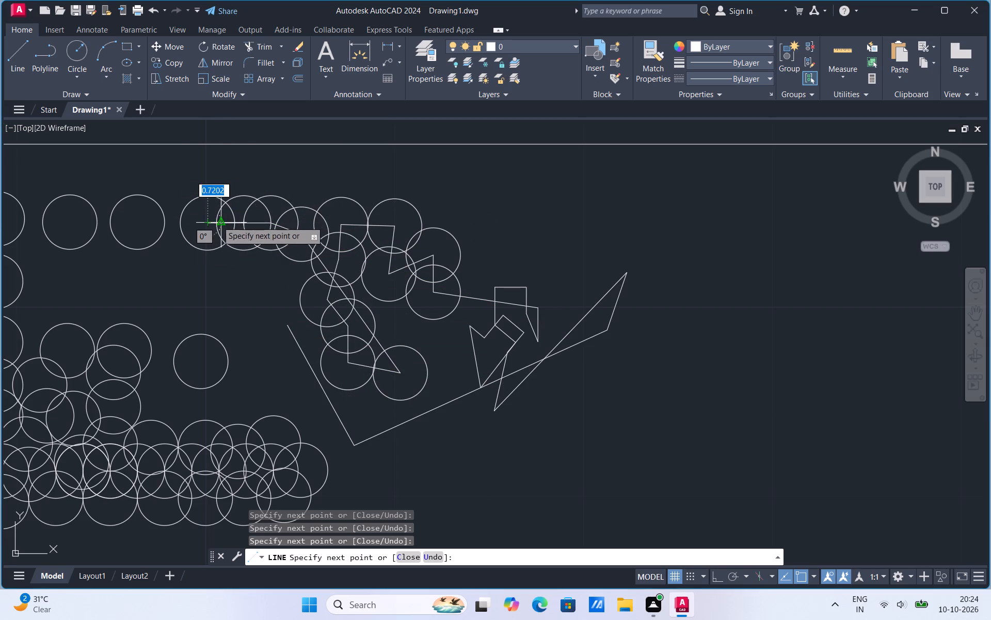
{"action": "left_click", "coordinate": [140, 223]}
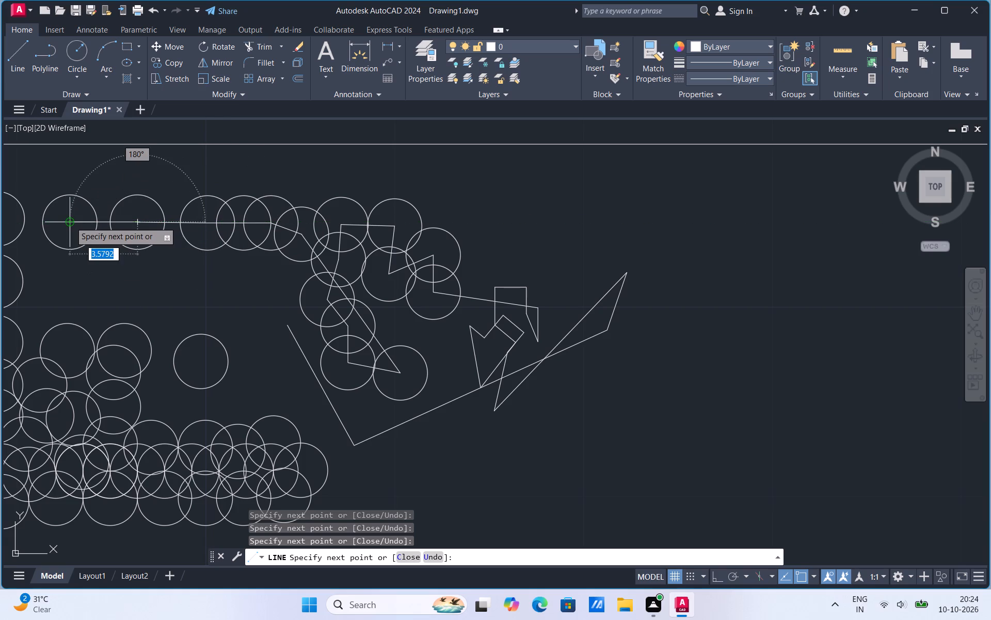
{"action": "left_click", "coordinate": [70, 222]}
{"action": "scroll", "coordinate": [634, 347], "scroll_direction": "down", "scroll_amount": 1}
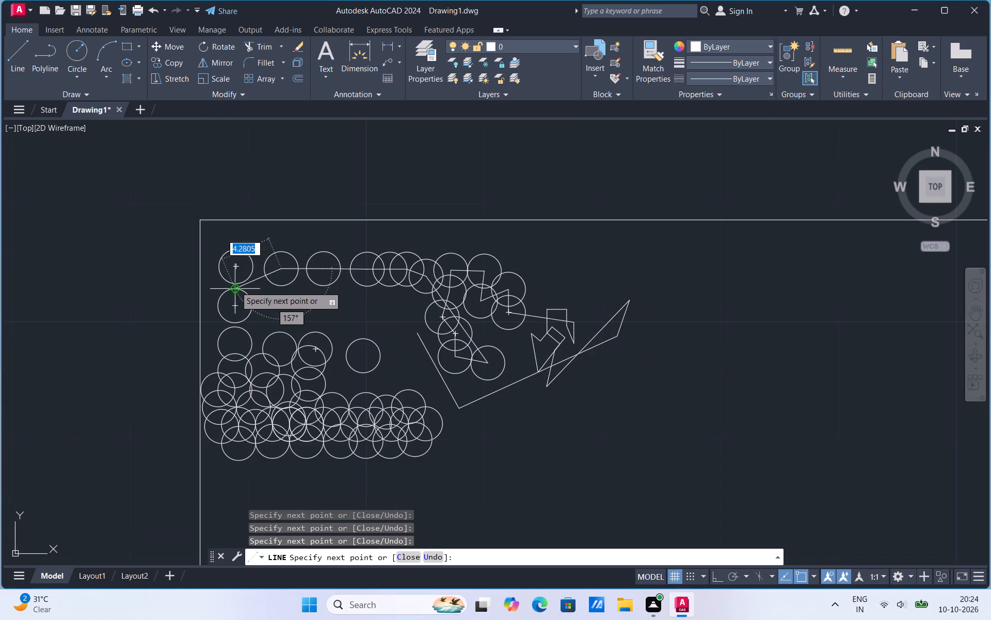
{"action": "left_click", "coordinate": [234, 266]}
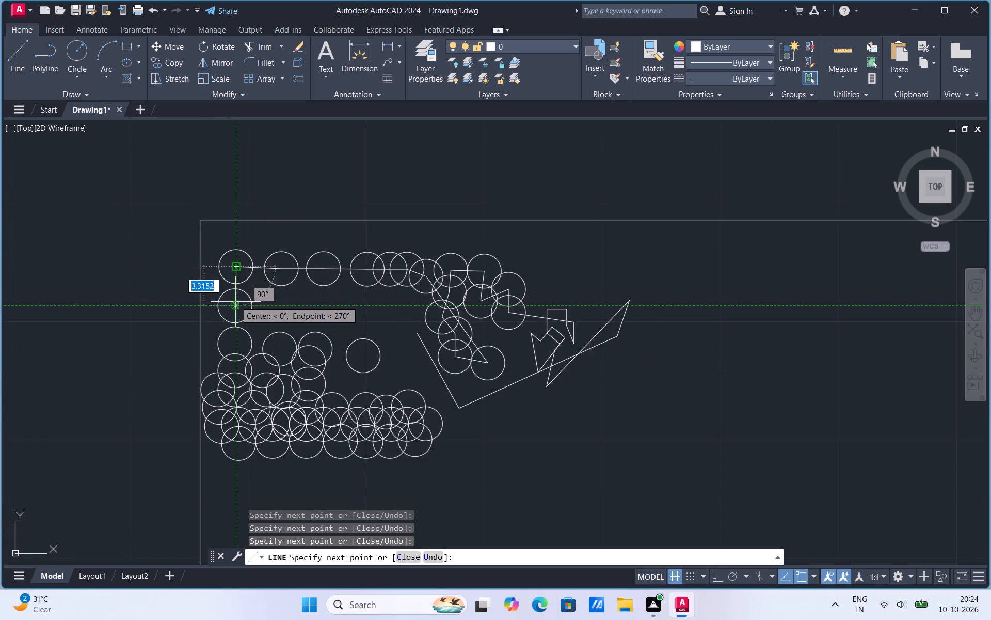
Run the line south through the west column's circle centres, along the rectangle's west edge, to the first circle of the southernmost row.
{"action": "left_click", "coordinate": [235, 303]}
{"action": "left_click", "coordinate": [234, 344]}
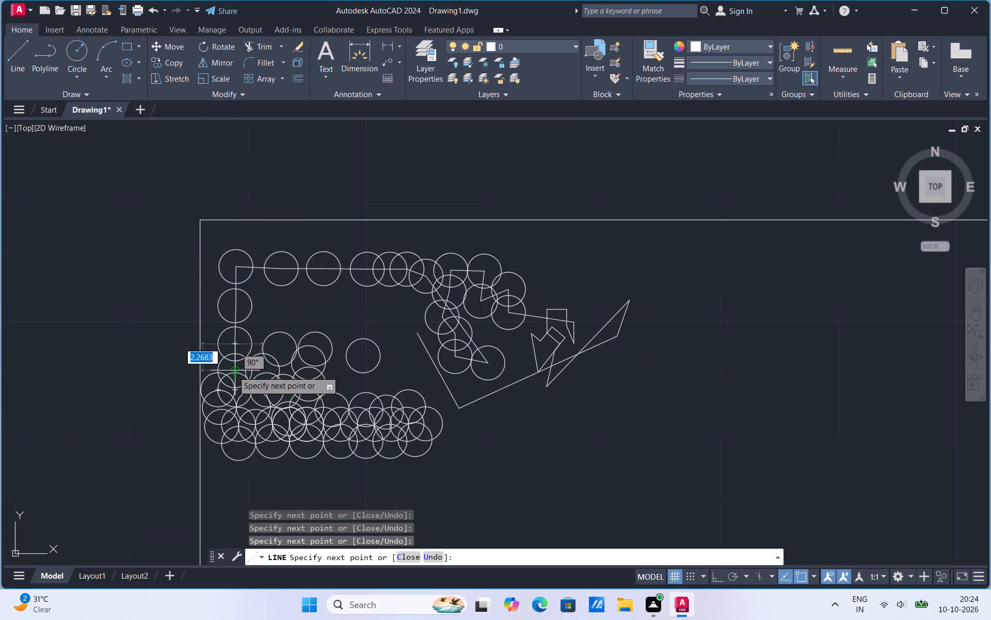
{"action": "scroll", "coordinate": [235, 469], "scroll_direction": "up", "scroll_amount": 2}
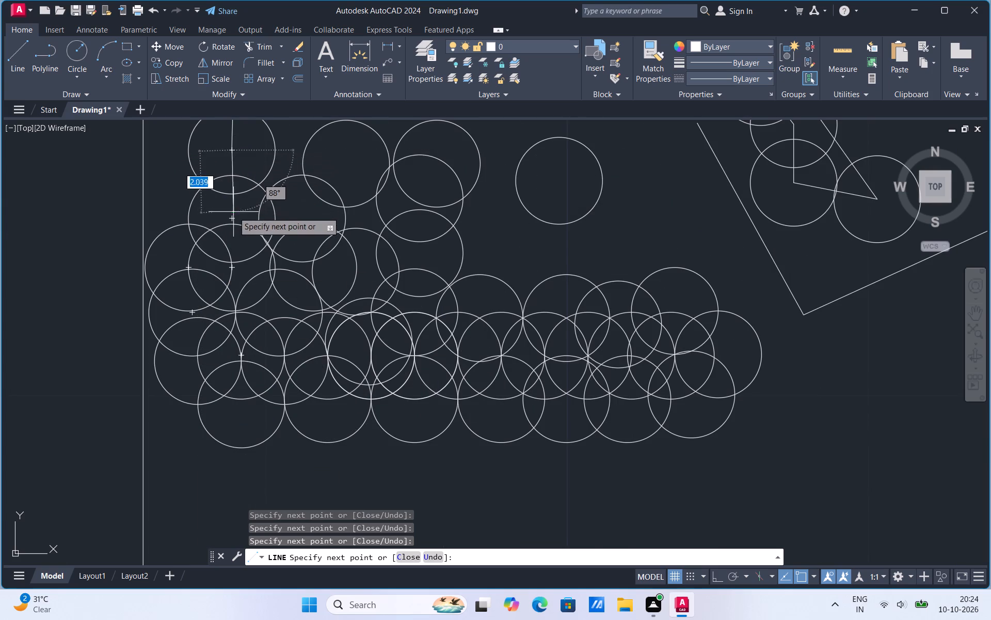
{"action": "left_click", "coordinate": [230, 218]}
{"action": "left_click", "coordinate": [233, 269]}
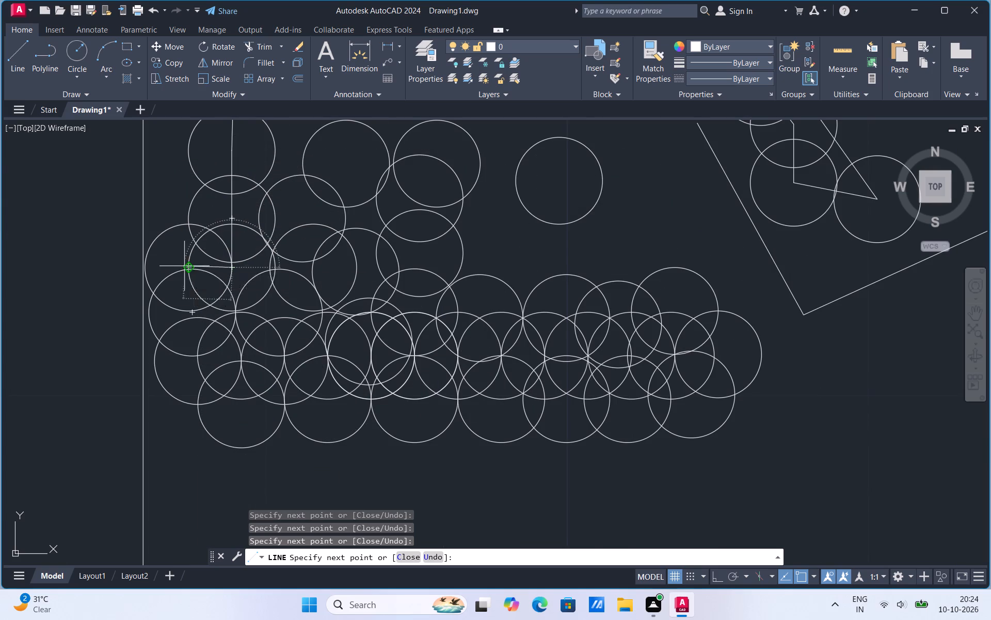
{"action": "left_click", "coordinate": [184, 266]}
{"action": "left_click", "coordinate": [191, 312]}
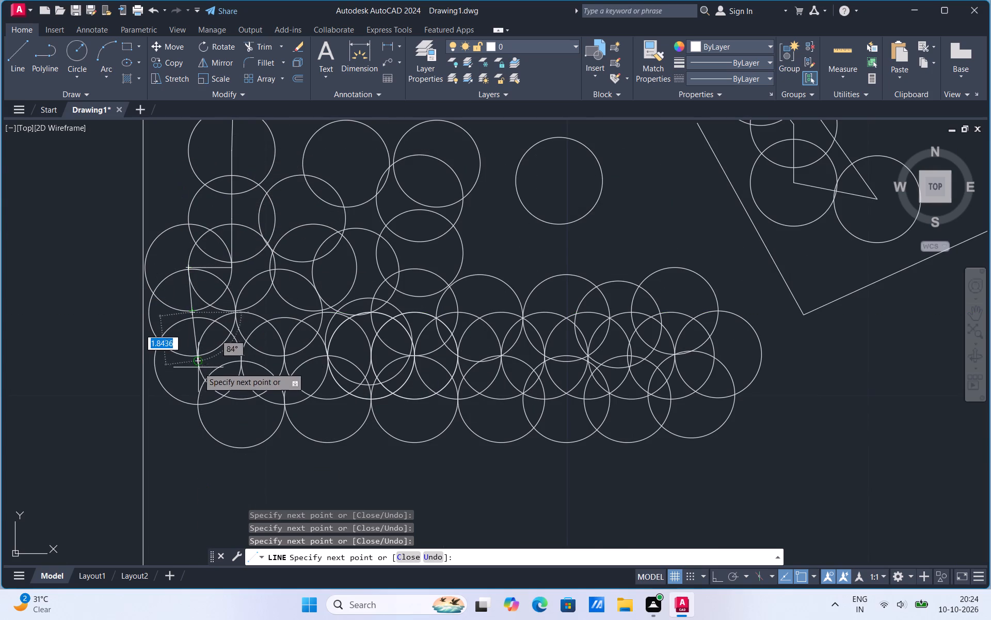
{"action": "left_click", "coordinate": [199, 358]}
{"action": "left_click", "coordinate": [243, 403]}
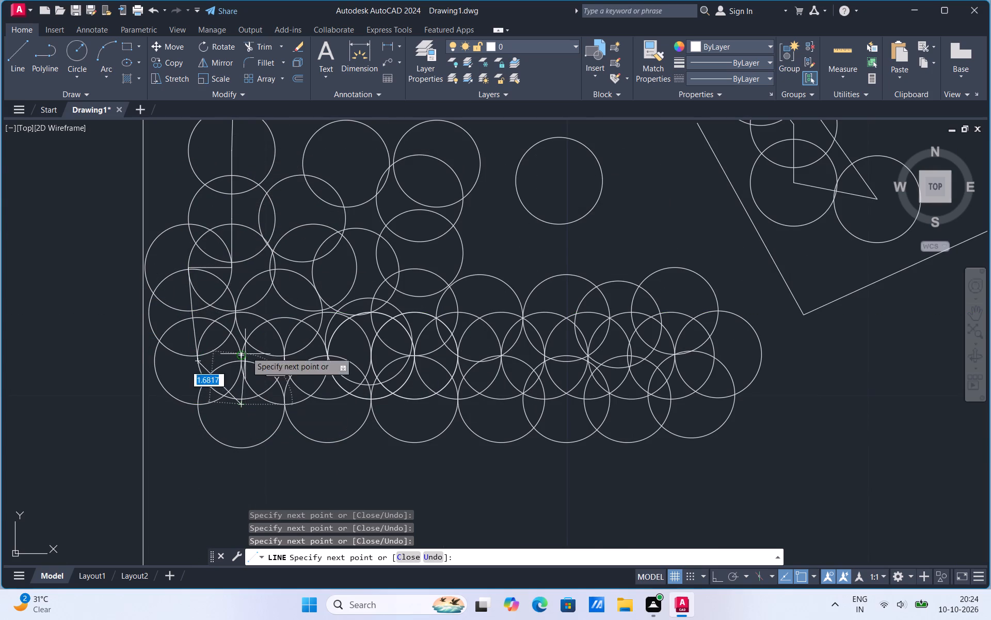
Continue the line eastward in a zigzag through the circle centres of the two southern rows, from the southwest corner to the southernmost row's third circle.
{"action": "left_click", "coordinate": [241, 354]}
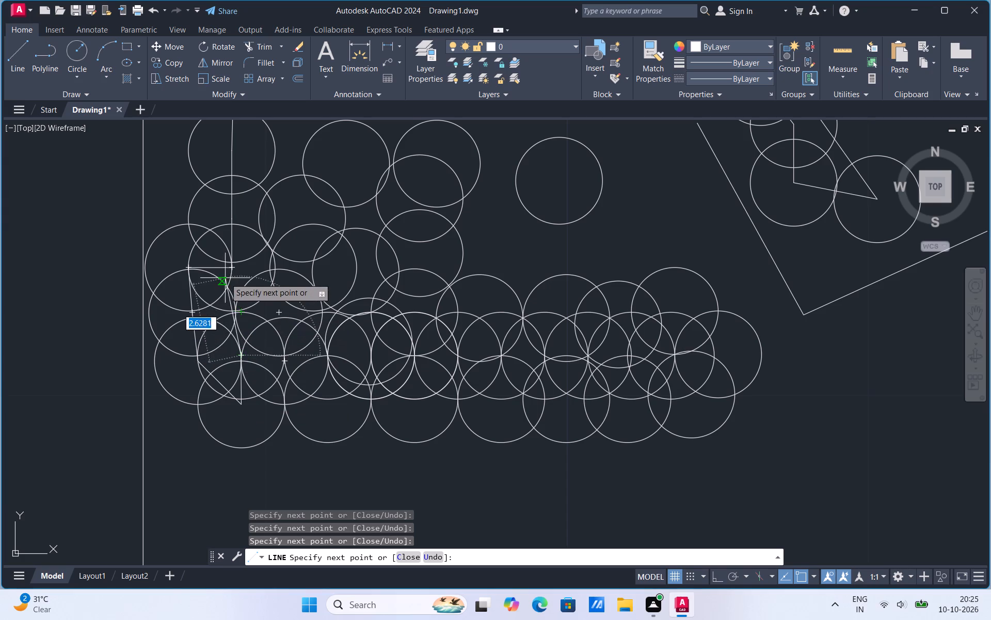
{"action": "left_click", "coordinate": [232, 268]}
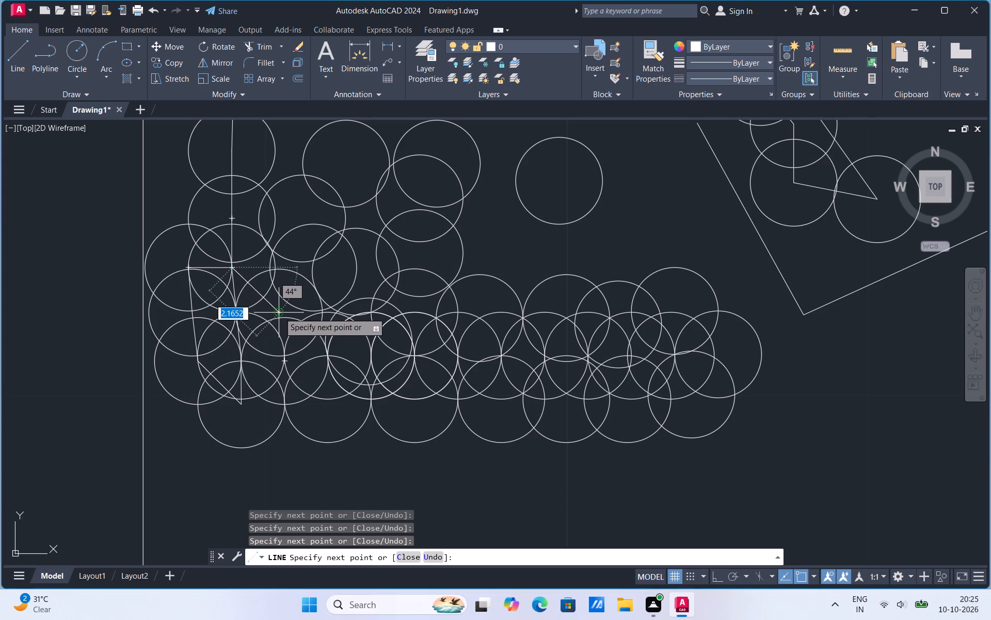
{"action": "left_click", "coordinate": [279, 313]}
{"action": "left_click", "coordinate": [284, 361]}
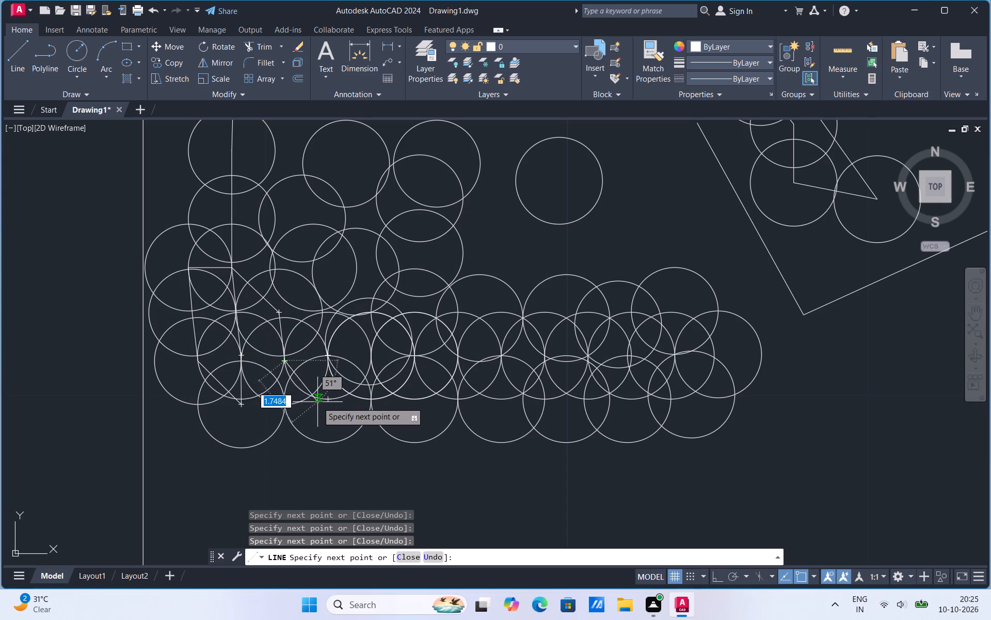
{"action": "left_click", "coordinate": [331, 403]}
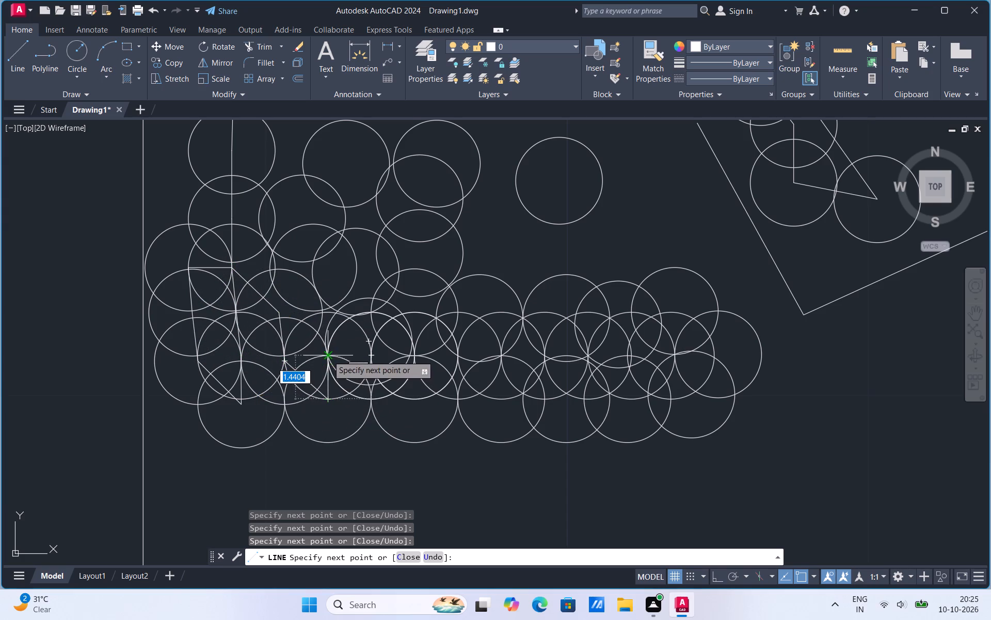
{"action": "left_click", "coordinate": [328, 355]}
{"action": "left_click", "coordinate": [372, 357]}
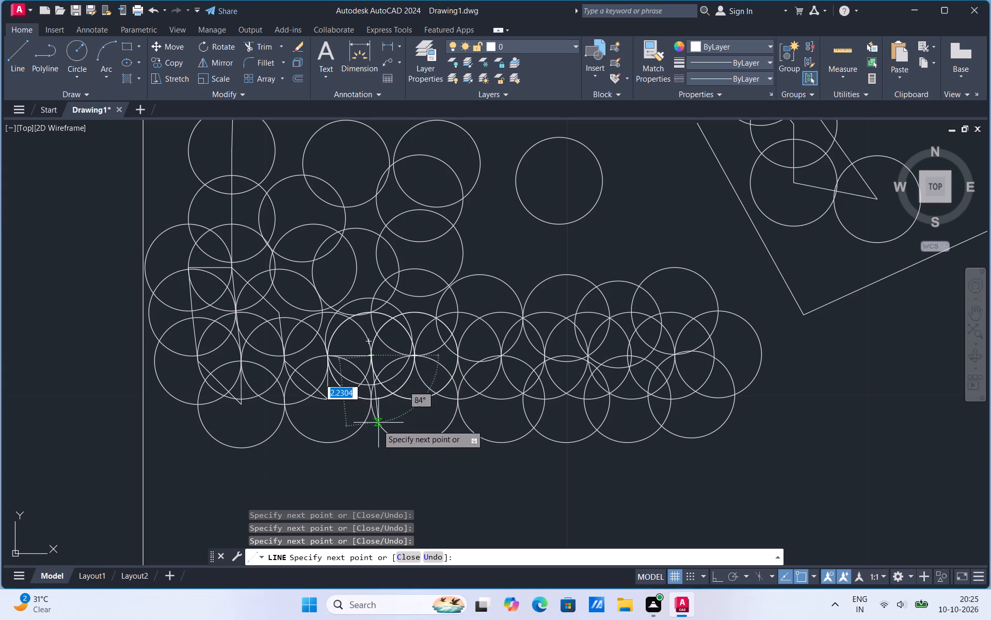
{"action": "left_click", "coordinate": [373, 403]}
{"action": "left_click", "coordinate": [418, 401]}
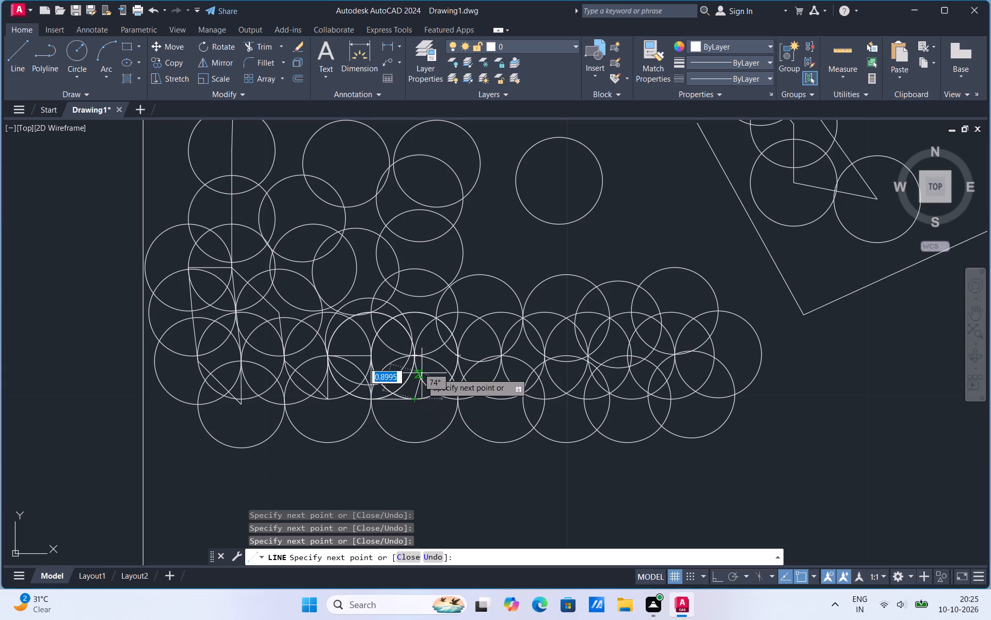
{"action": "left_click", "coordinate": [419, 356]}
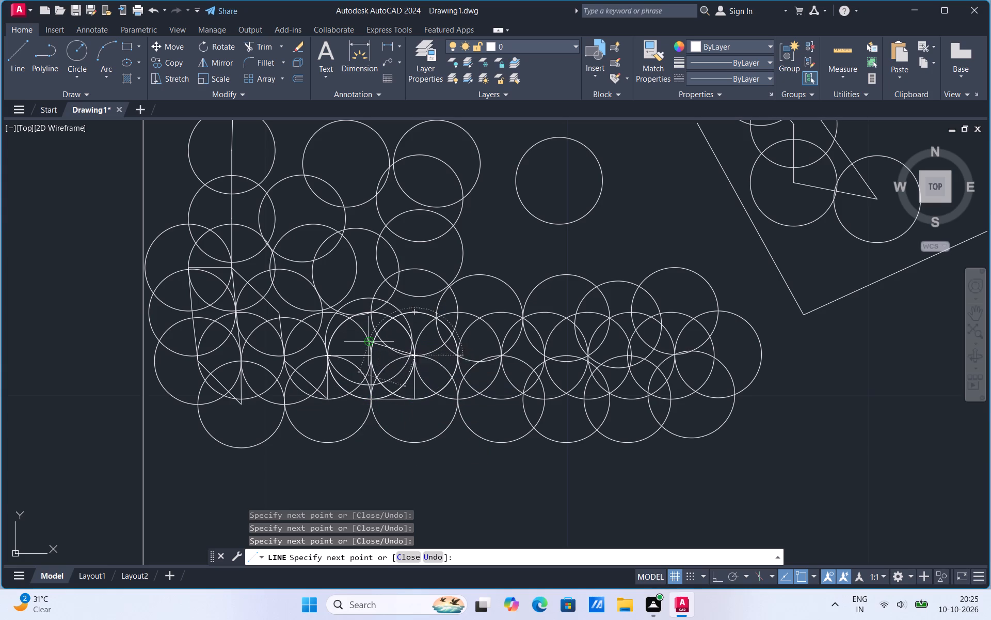
Loop the line north through the centres of the circles above the southern rows and back down to the circle just above them.
{"action": "left_click", "coordinate": [370, 343]}
{"action": "left_click", "coordinate": [316, 270]}
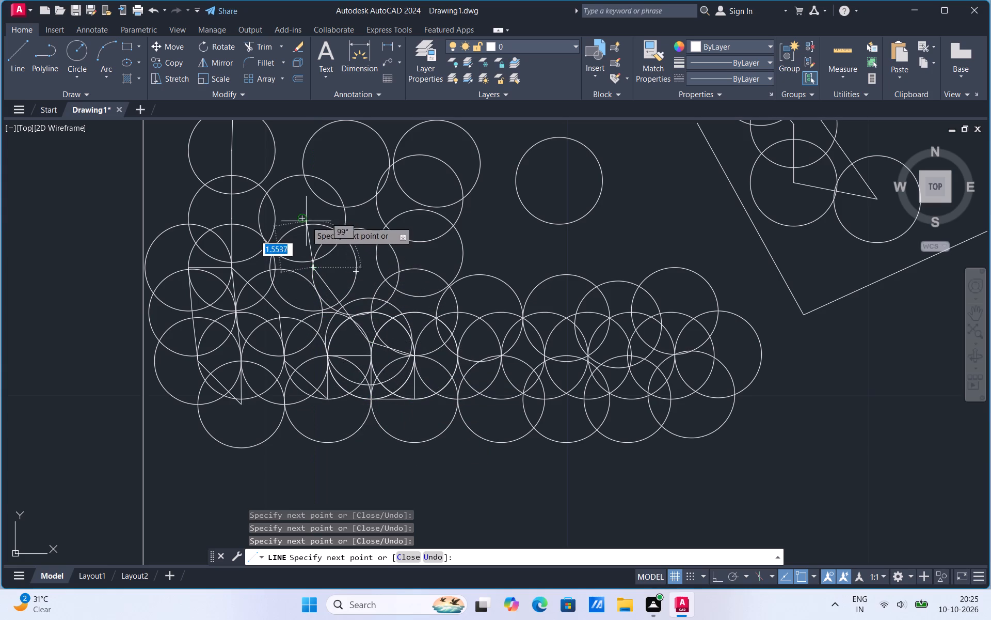
{"action": "left_click", "coordinate": [303, 220]}
{"action": "left_click", "coordinate": [346, 164]}
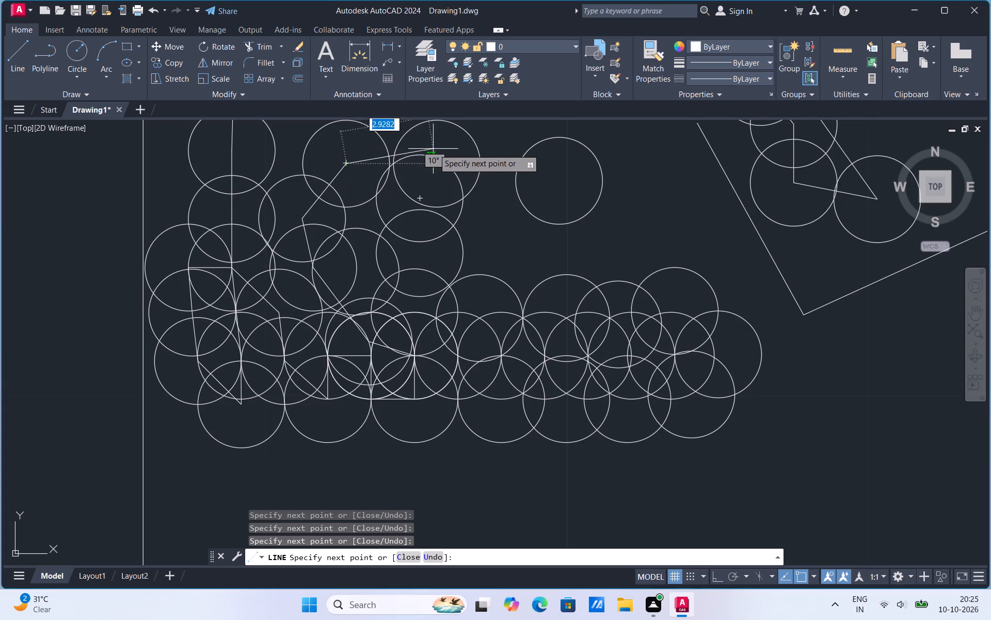
{"action": "left_click", "coordinate": [421, 199]}
{"action": "left_click", "coordinate": [439, 162]}
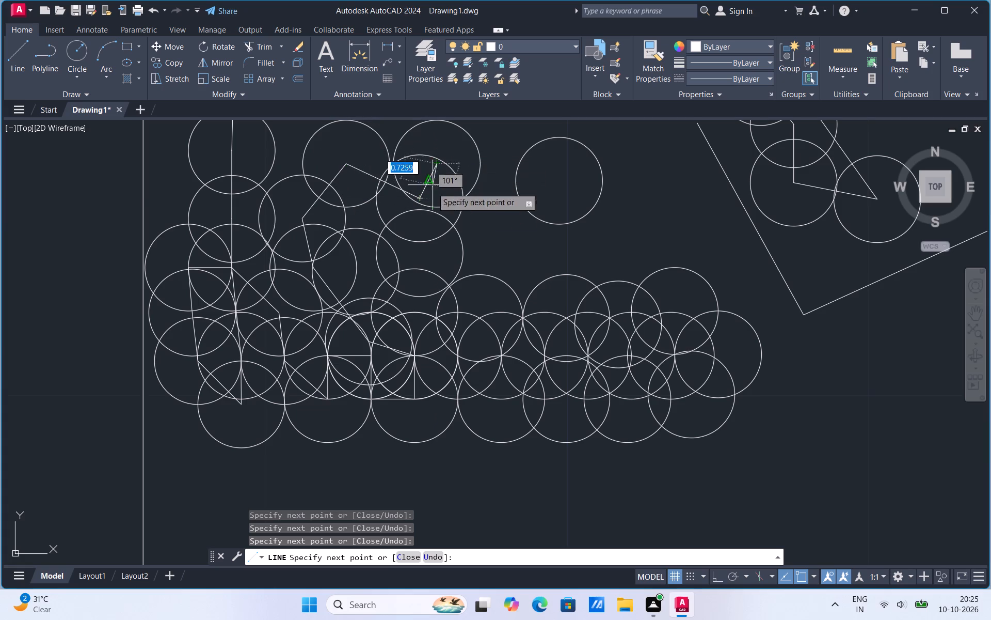
{"action": "left_click", "coordinate": [423, 254]}
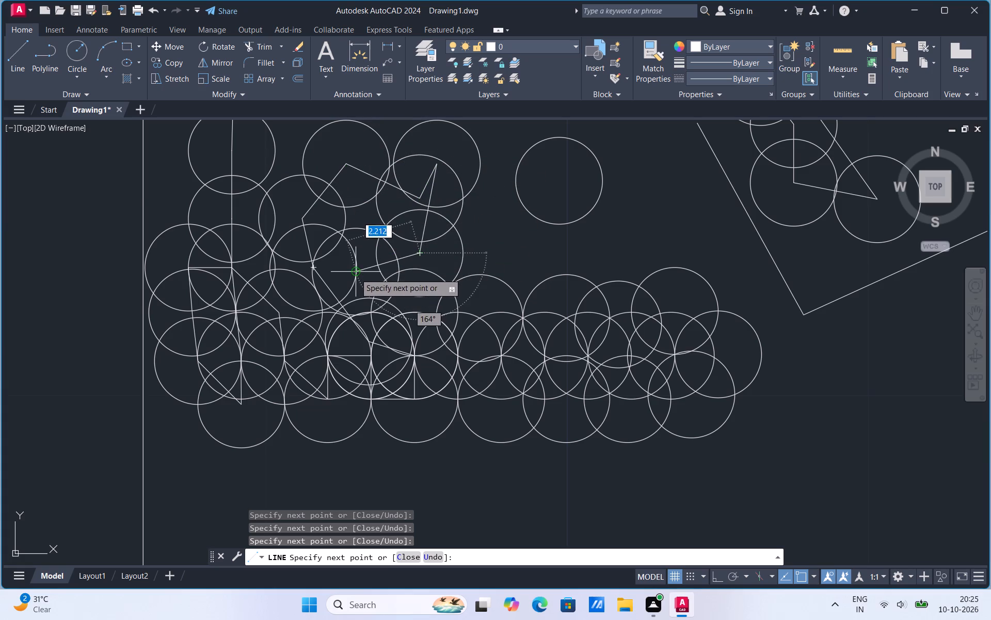
{"action": "left_click", "coordinate": [355, 273]}
{"action": "left_click", "coordinate": [418, 313]}
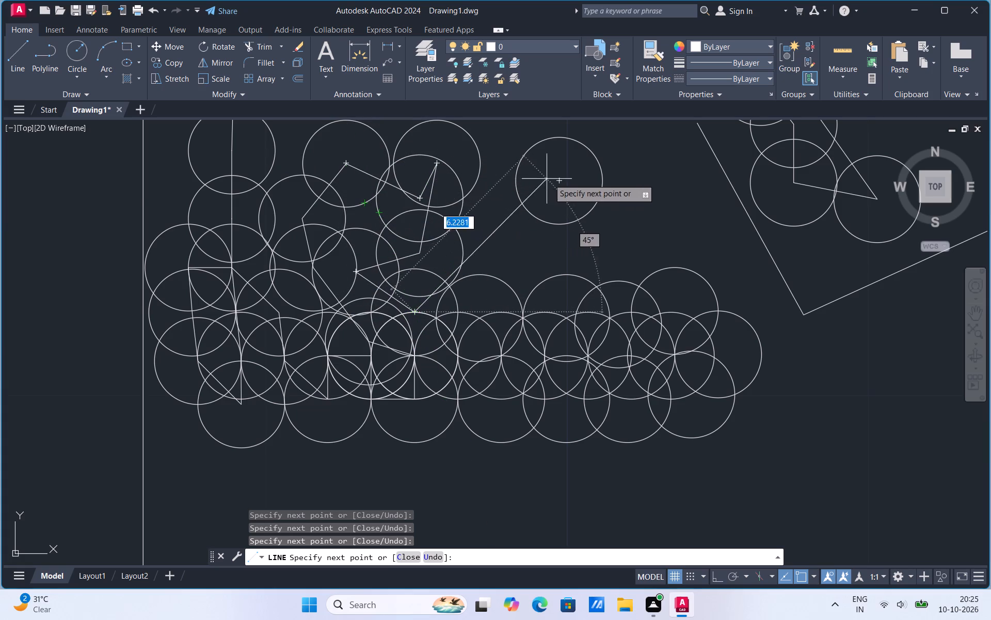
Run the line out to the isolated circle's centre and back south to the centre of the southernmost row's fourth circle.
{"action": "left_click", "coordinate": [564, 179]}
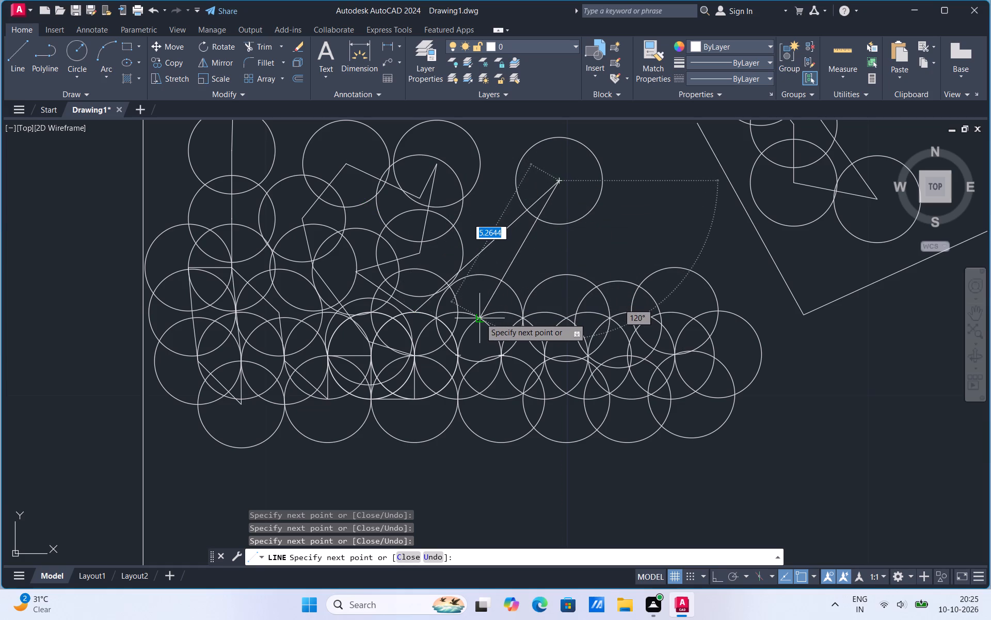
{"action": "left_click", "coordinate": [479, 318]}
{"action": "left_click", "coordinate": [503, 351]}
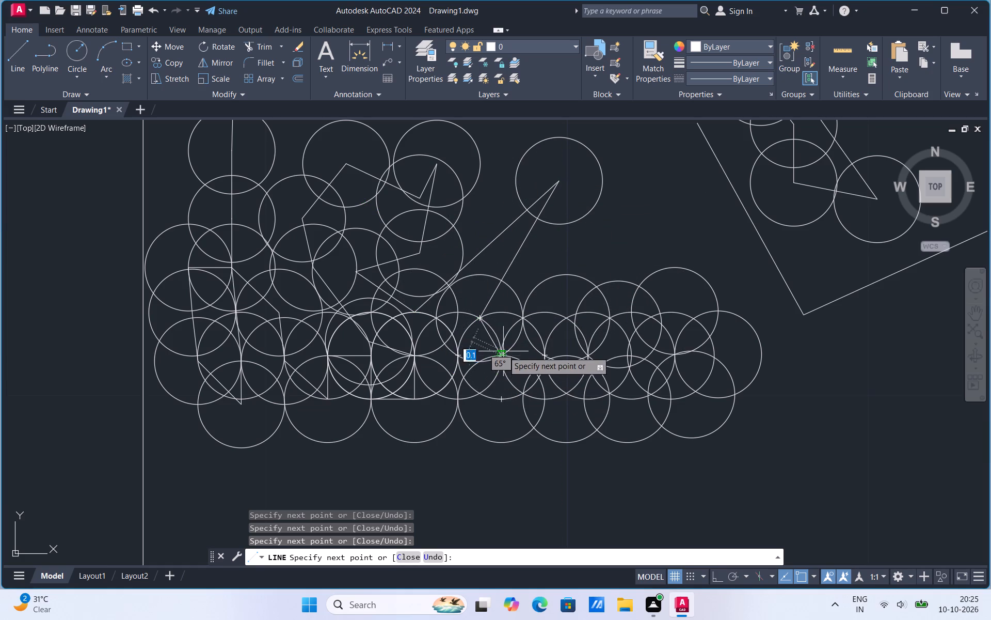
{"action": "left_click", "coordinate": [501, 395]}
Continue the line westward with a run of short zigzag segments along the lower edge of the southernmost row of circles.
{"action": "left_click", "coordinate": [494, 463]}
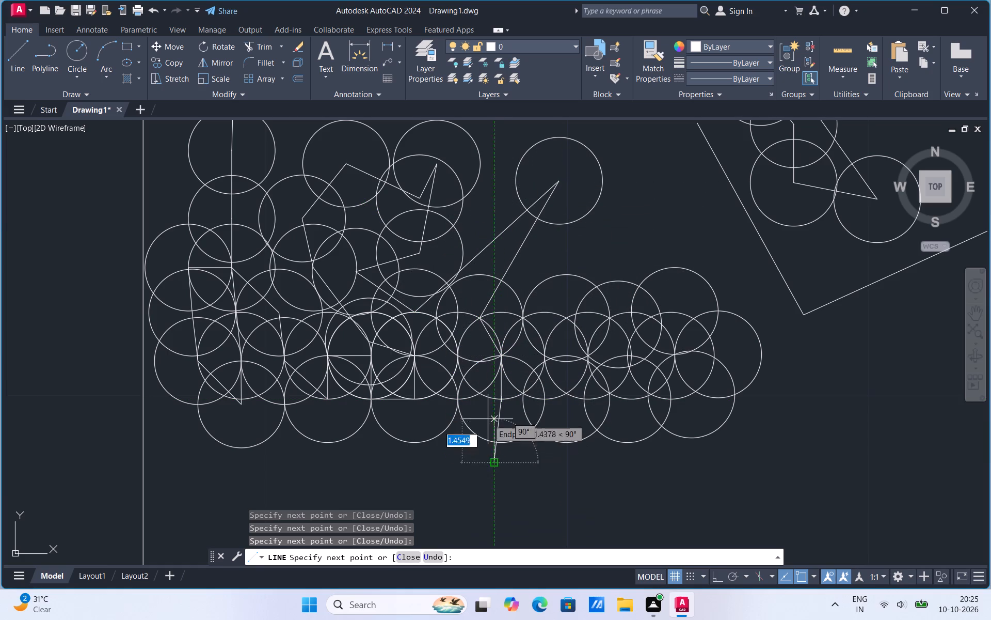
{"action": "left_click", "coordinate": [483, 406]}
{"action": "left_click", "coordinate": [432, 407]}
{"action": "left_click", "coordinate": [444, 464]}
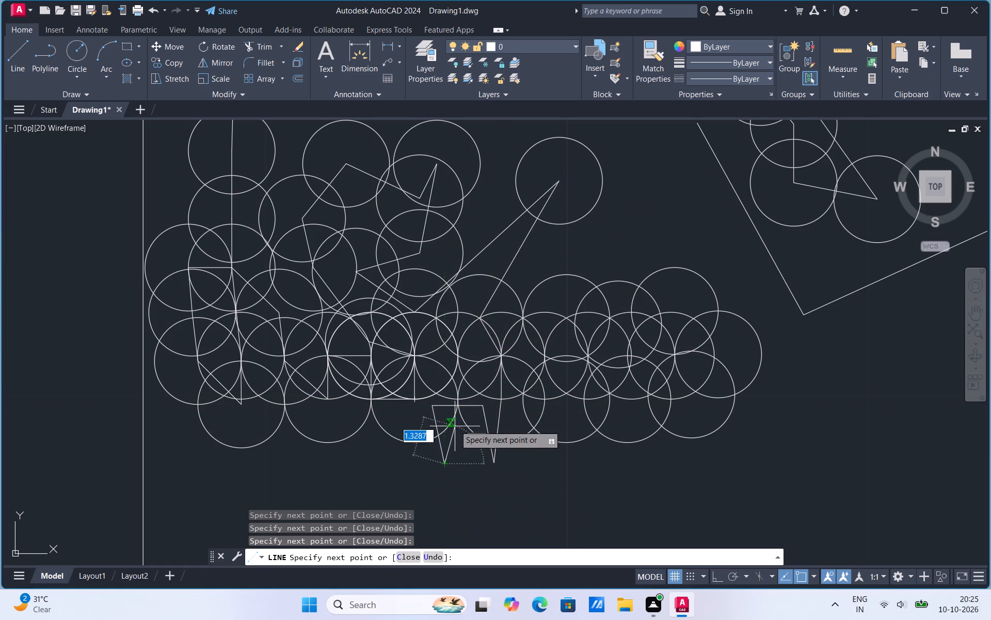
{"action": "left_click", "coordinate": [459, 427]}
{"action": "left_click", "coordinate": [465, 463]}
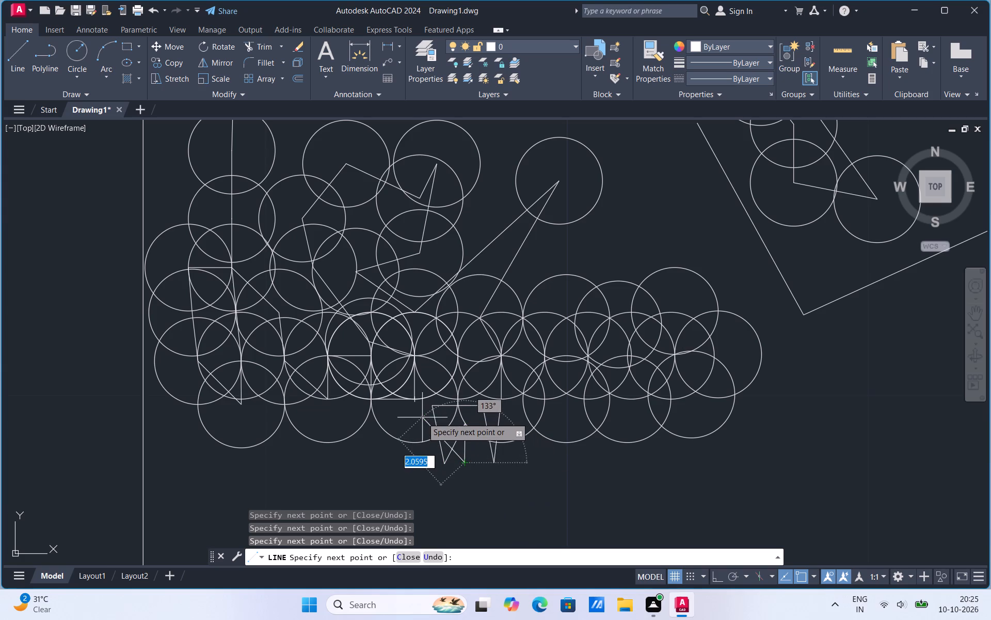
{"action": "left_click", "coordinate": [422, 417]}
{"action": "left_click", "coordinate": [391, 407]}
{"action": "left_click", "coordinate": [386, 474]}
{"action": "left_click", "coordinate": [407, 422]}
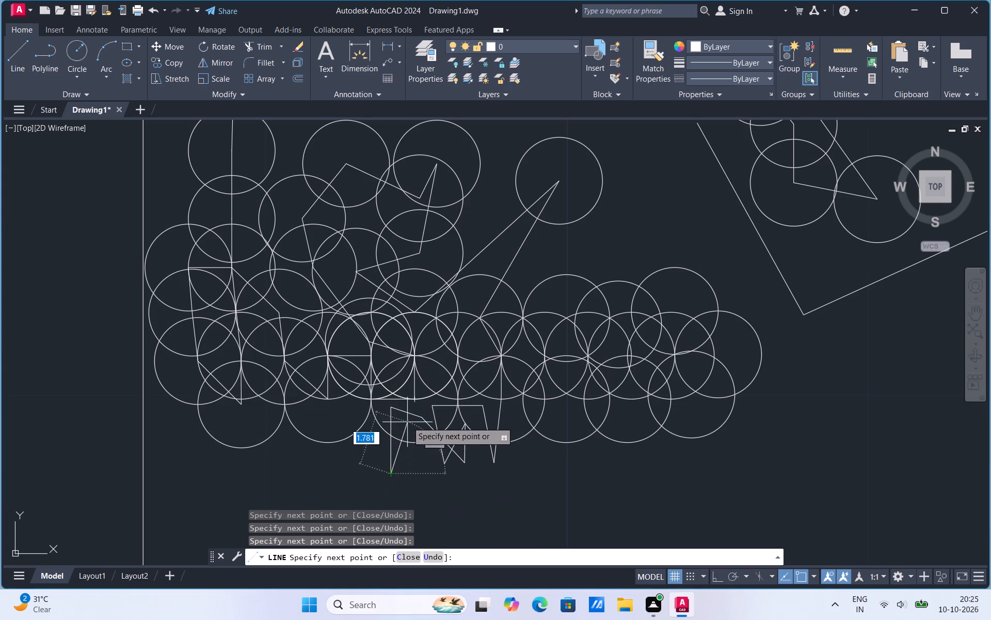
{"action": "left_click", "coordinate": [419, 470]}
{"action": "left_click", "coordinate": [421, 431]}
{"action": "left_click", "coordinate": [355, 414]}
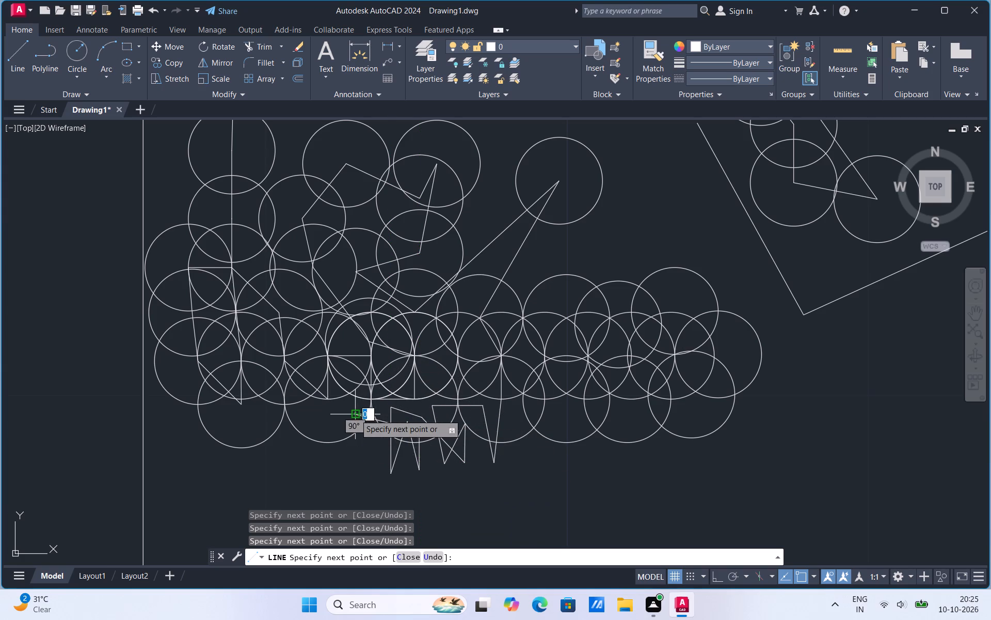
{"action": "left_click", "coordinate": [357, 459]}
{"action": "left_click", "coordinate": [368, 429]}
{"action": "left_click", "coordinate": [340, 420]}
{"action": "left_click", "coordinate": [334, 472]}
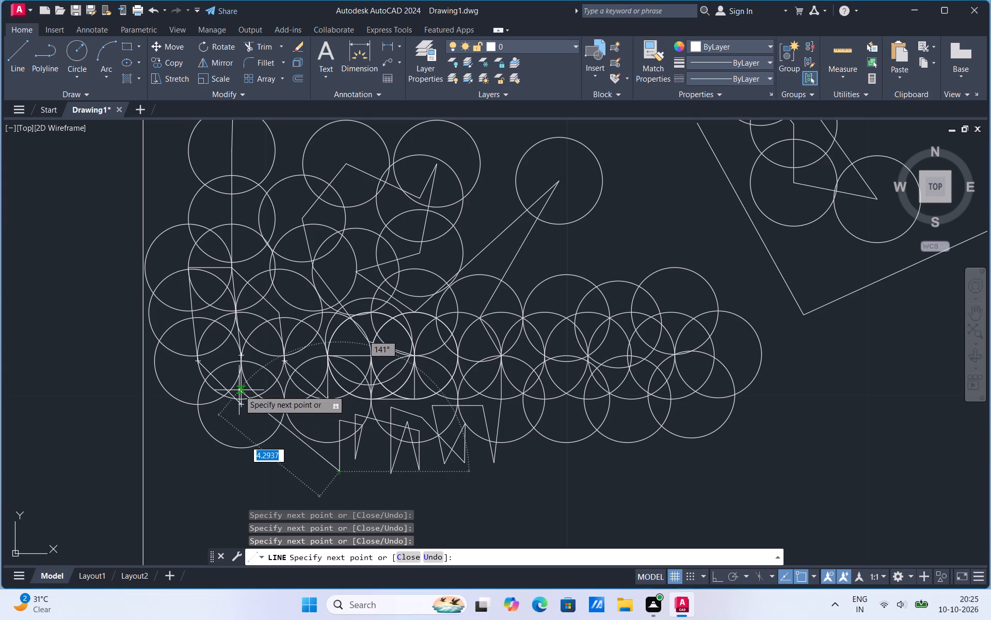
Return the line to the southernmost row's first circle centre and run it east through the eastern circle centres to that row's last circle.
{"action": "left_click", "coordinate": [237, 404]}
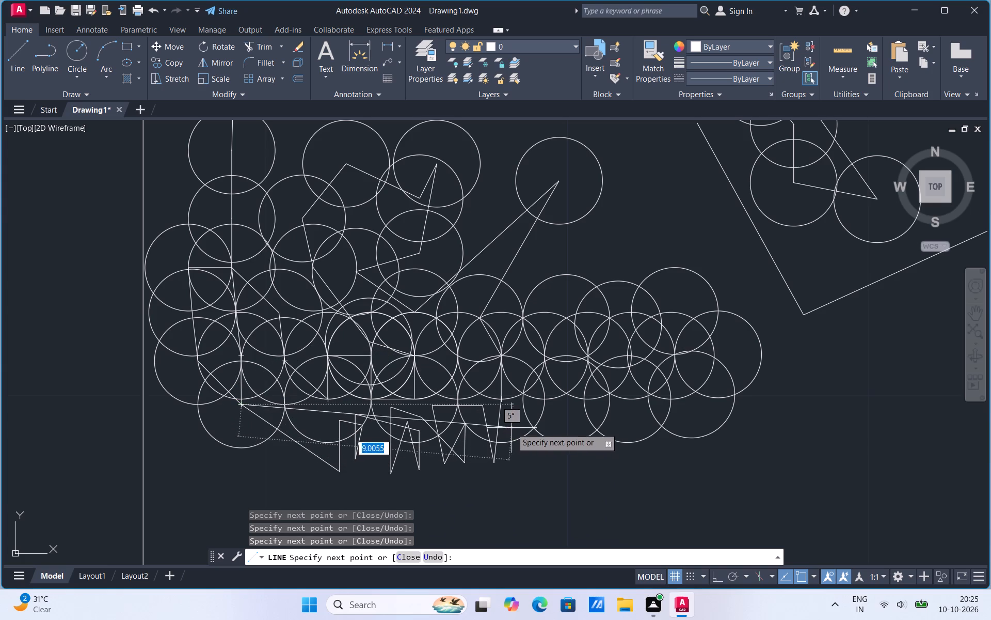
{"action": "left_click", "coordinate": [569, 399]}
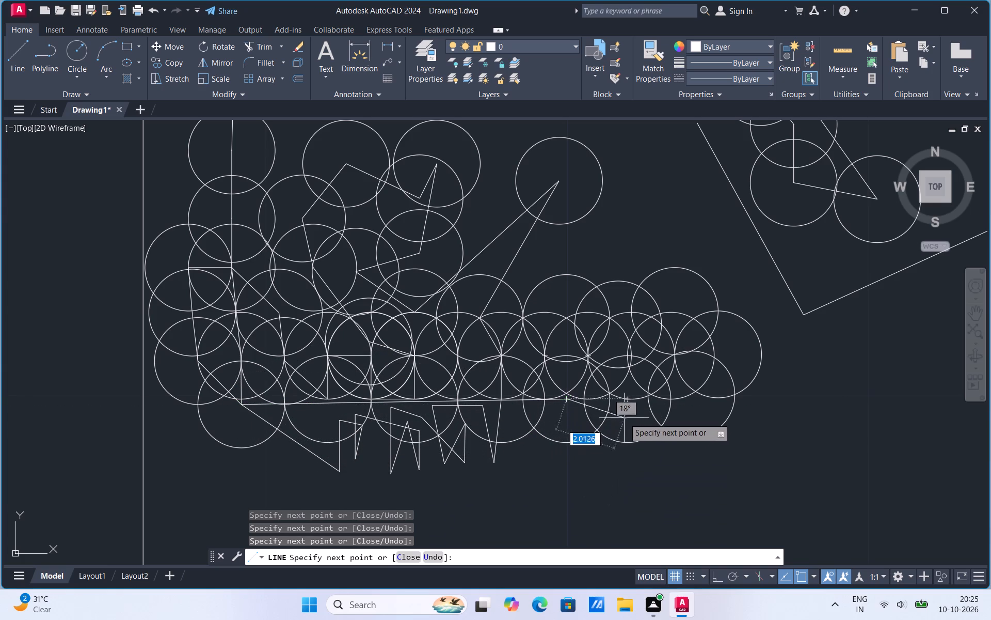
{"action": "left_click", "coordinate": [630, 398]}
{"action": "left_click", "coordinate": [544, 352]}
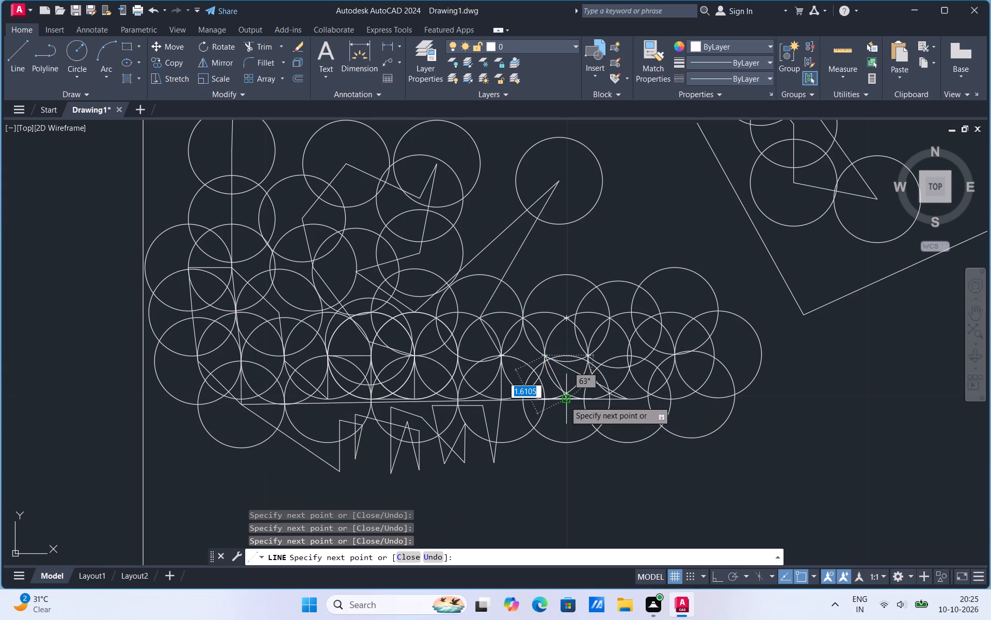
{"action": "left_click", "coordinate": [565, 401]}
{"action": "left_click", "coordinate": [565, 314]}
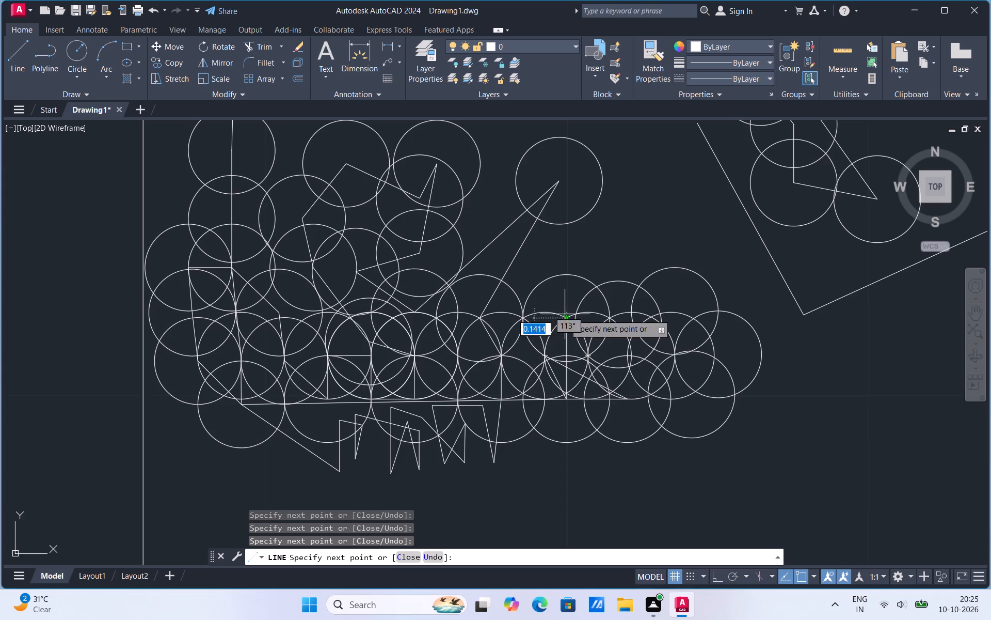
{"action": "left_click", "coordinate": [587, 354]}
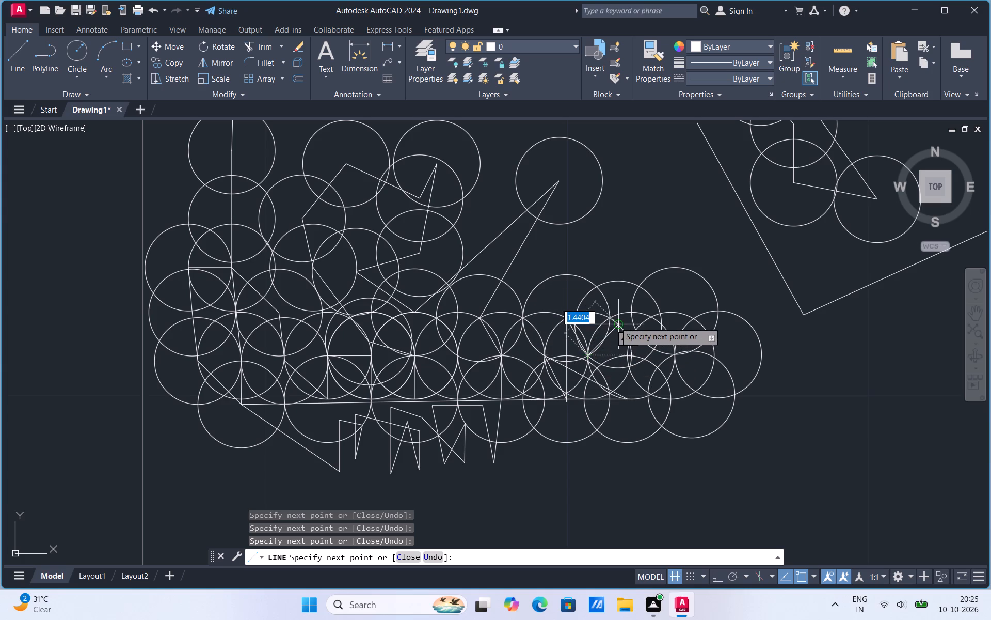
{"action": "left_click", "coordinate": [616, 322]}
{"action": "left_click", "coordinate": [684, 309]}
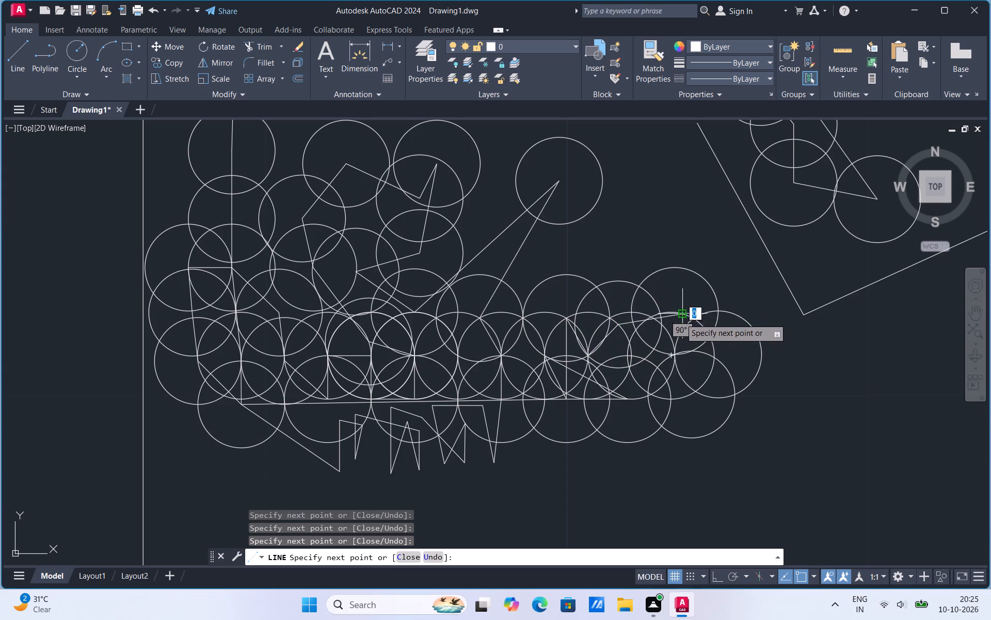
{"action": "left_click", "coordinate": [667, 358]}
{"action": "left_click", "coordinate": [723, 352]}
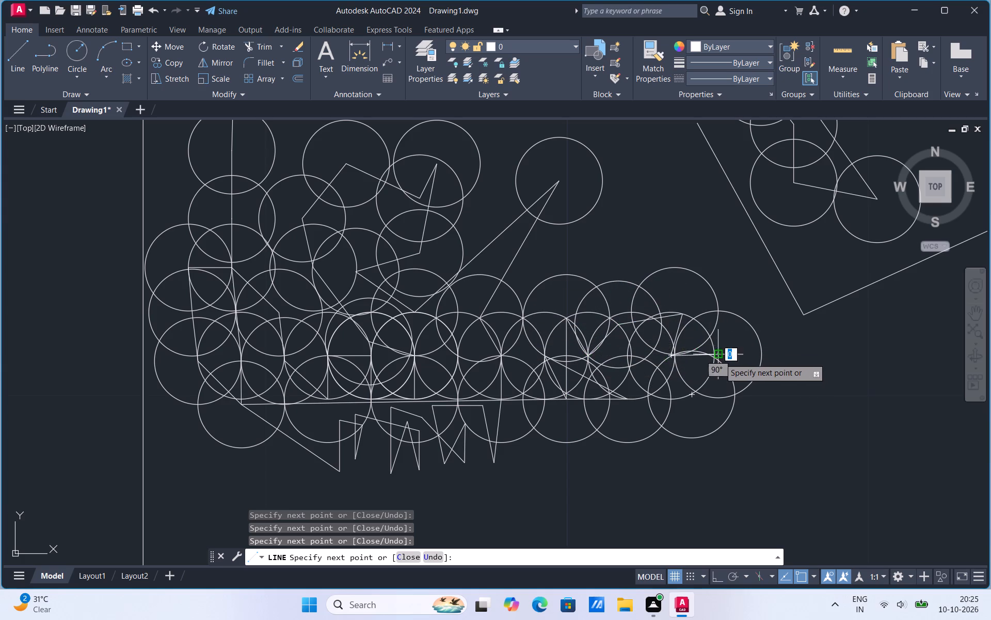
{"action": "left_click", "coordinate": [690, 395]}
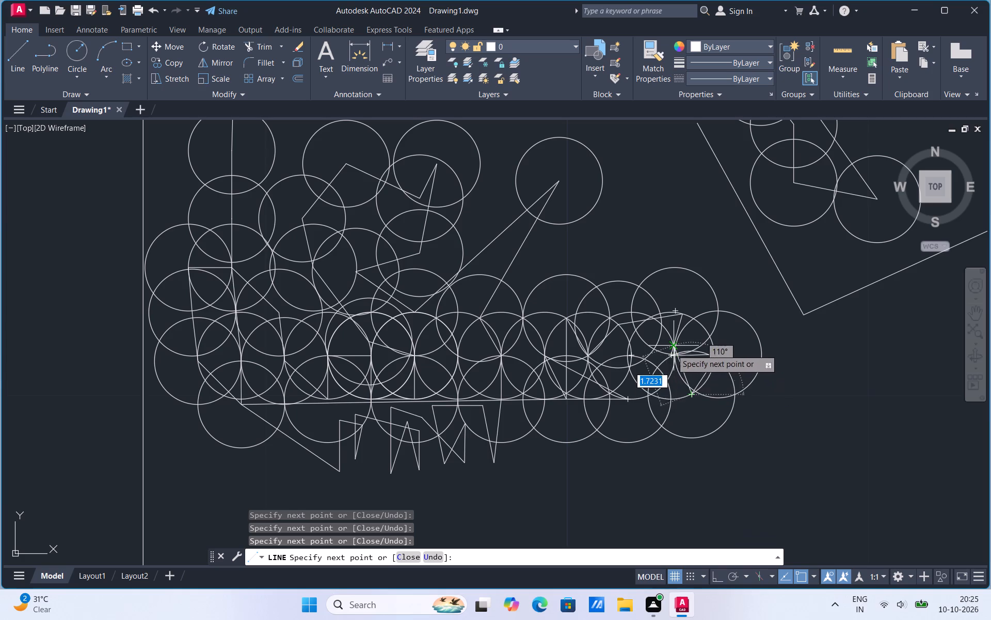
Criss-cross the line through the circle centres at the southern rows' east end, finishing at the circle directly south of the isolated one.
{"action": "left_click", "coordinate": [669, 356]}
{"action": "left_click", "coordinate": [675, 311]}
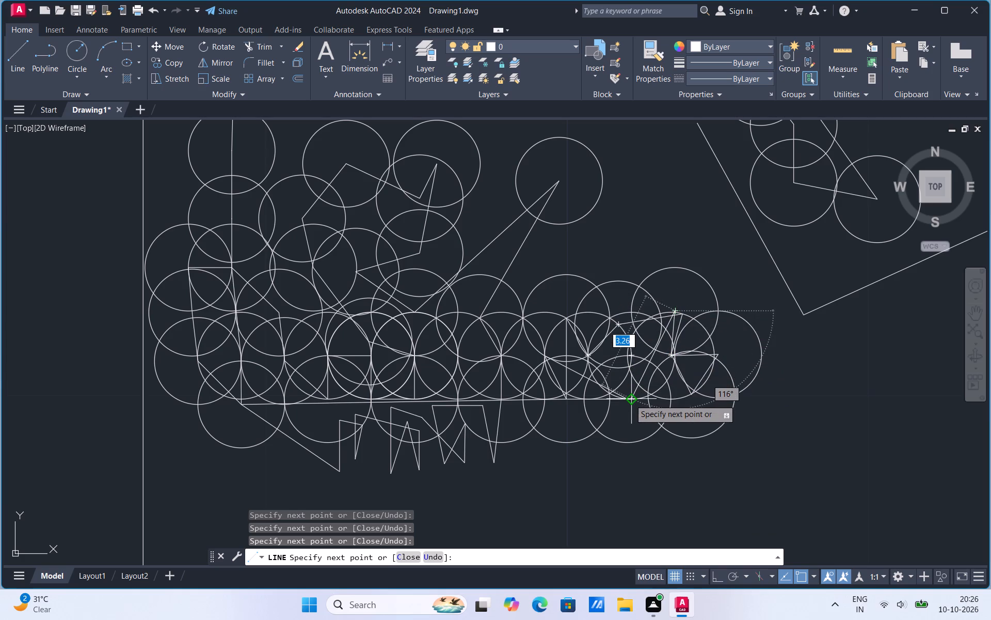
{"action": "left_click", "coordinate": [629, 400]}
{"action": "left_click", "coordinate": [634, 354]}
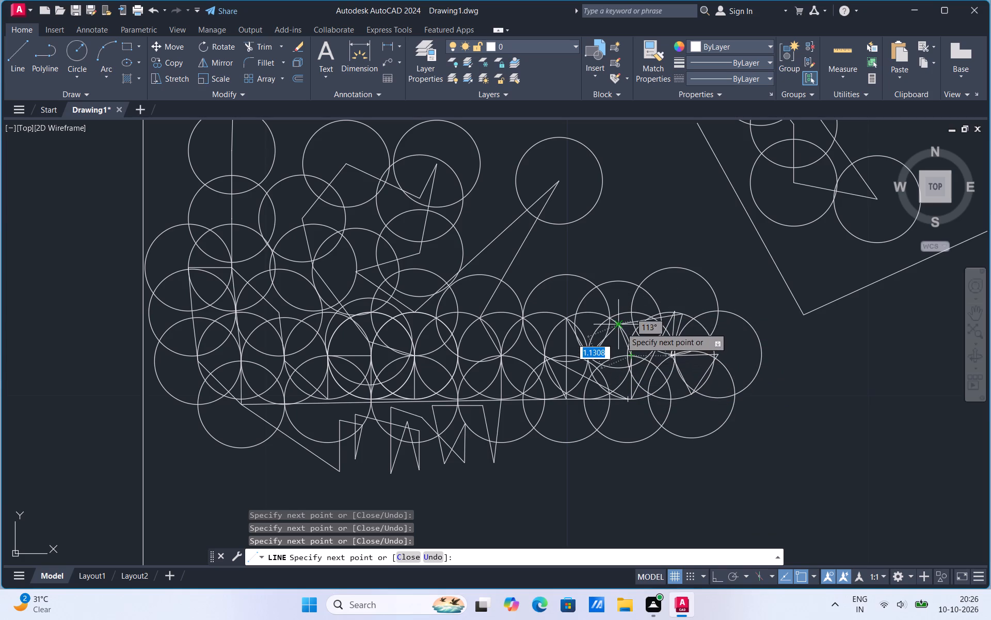
{"action": "left_click", "coordinate": [621, 328]}
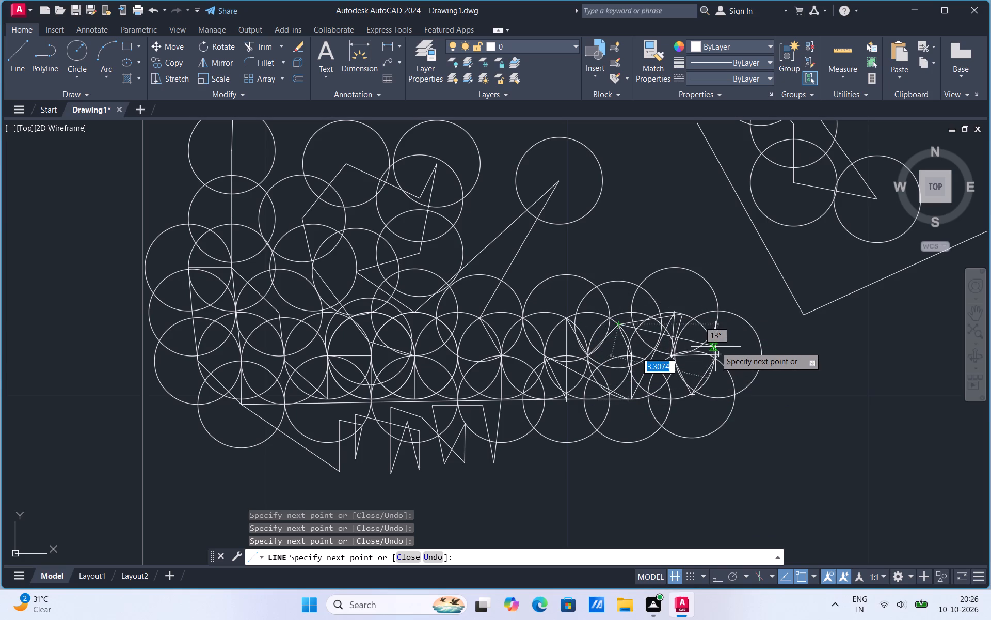
{"action": "left_click", "coordinate": [719, 353]}
{"action": "left_click", "coordinate": [567, 318]}
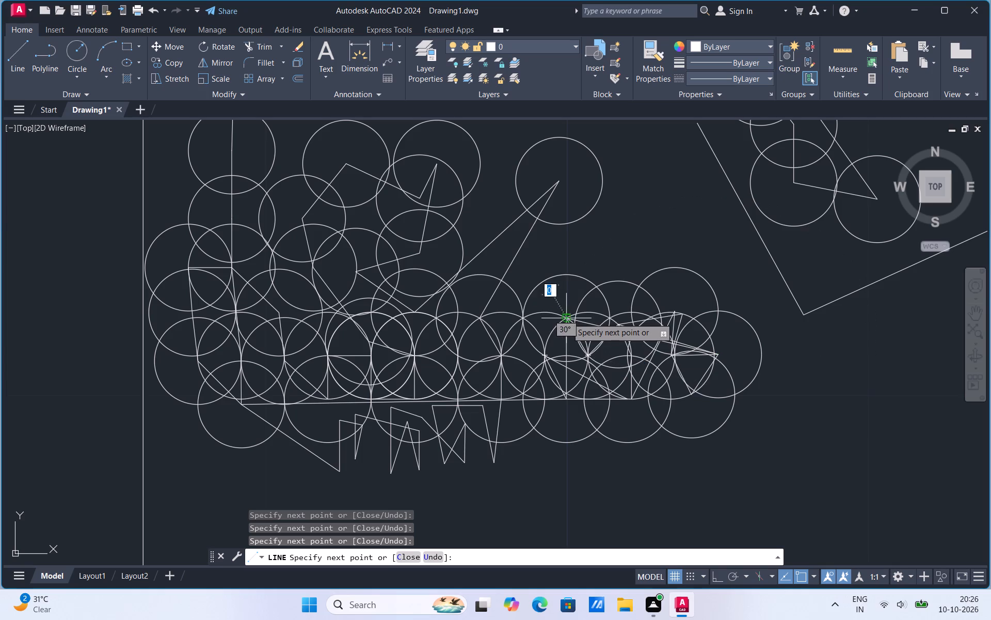
Run the line to the isolated circle's centre, west to the adjacent northern circle's centre, and zigzag through the gap between those two circles.
{"action": "left_click", "coordinate": [558, 185]}
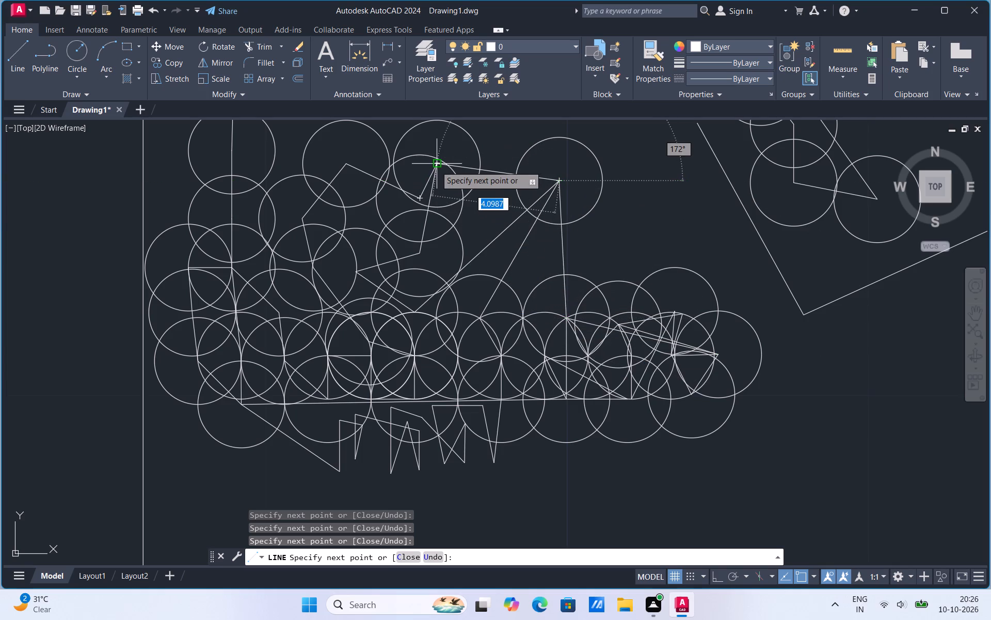
{"action": "left_click", "coordinate": [437, 166]}
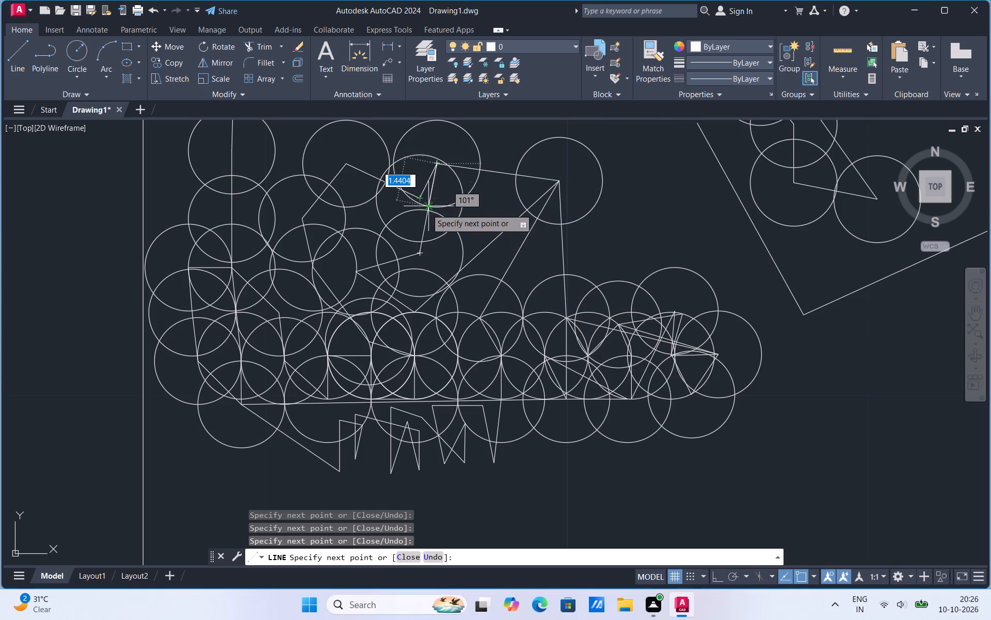
{"action": "left_click", "coordinate": [446, 282]}
{"action": "left_click", "coordinate": [459, 243]}
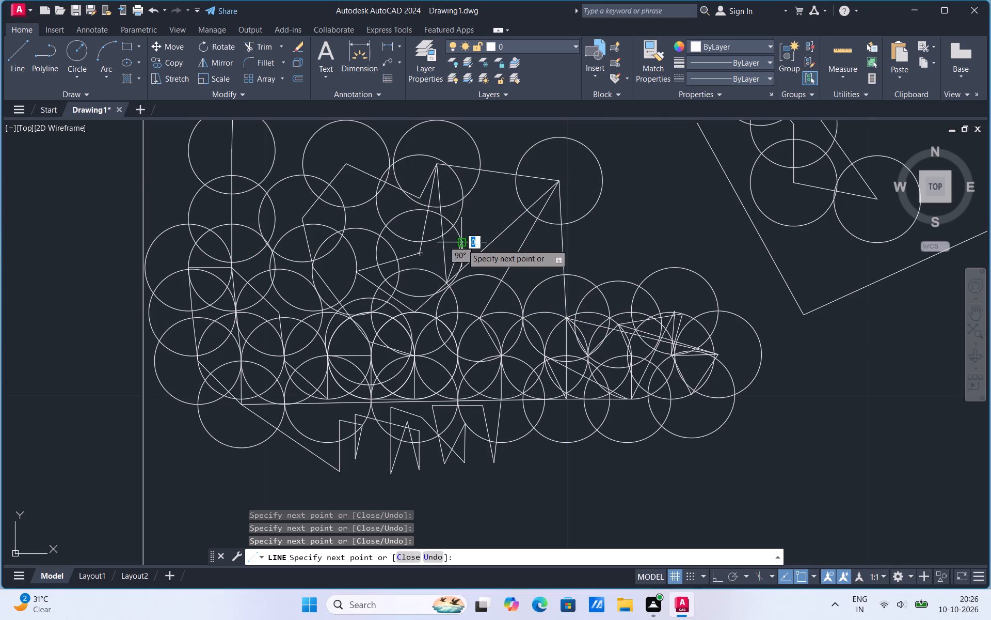
{"action": "left_click", "coordinate": [500, 237]}
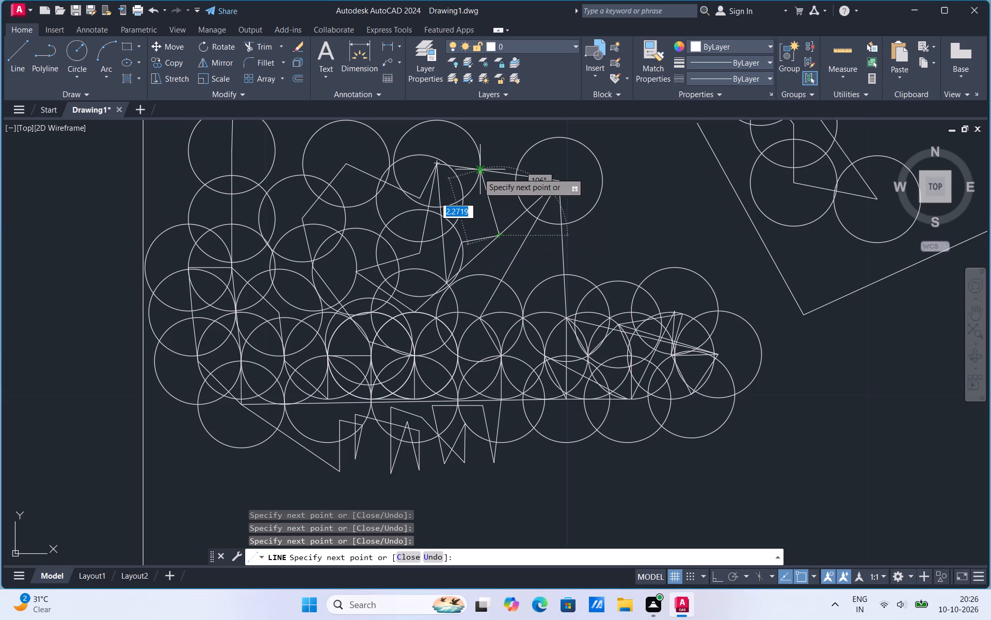
{"action": "left_click", "coordinate": [478, 173]}
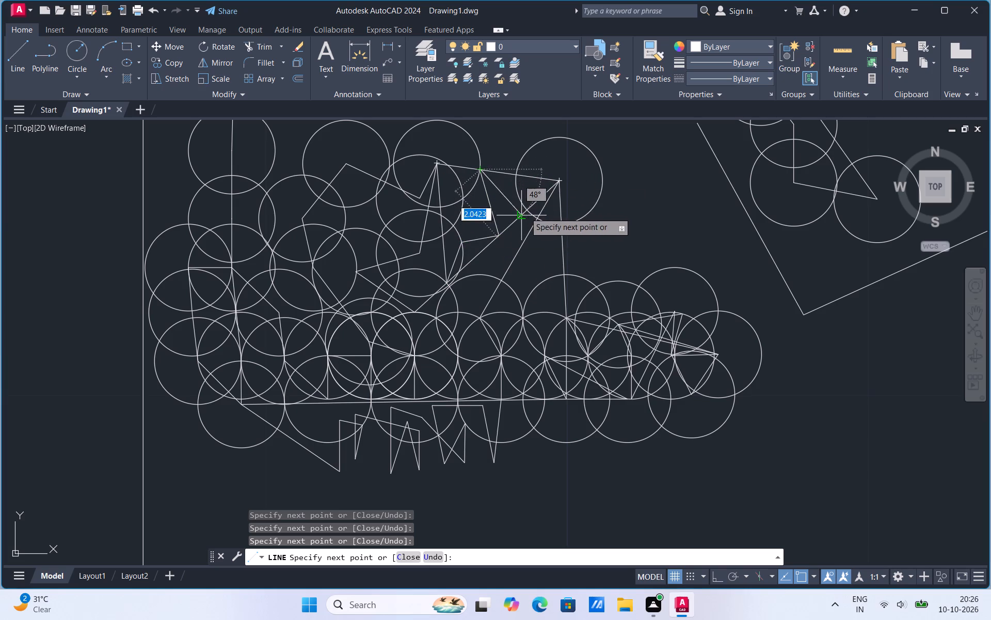
{"action": "left_click", "coordinate": [528, 211]}
{"action": "left_click", "coordinate": [504, 278]}
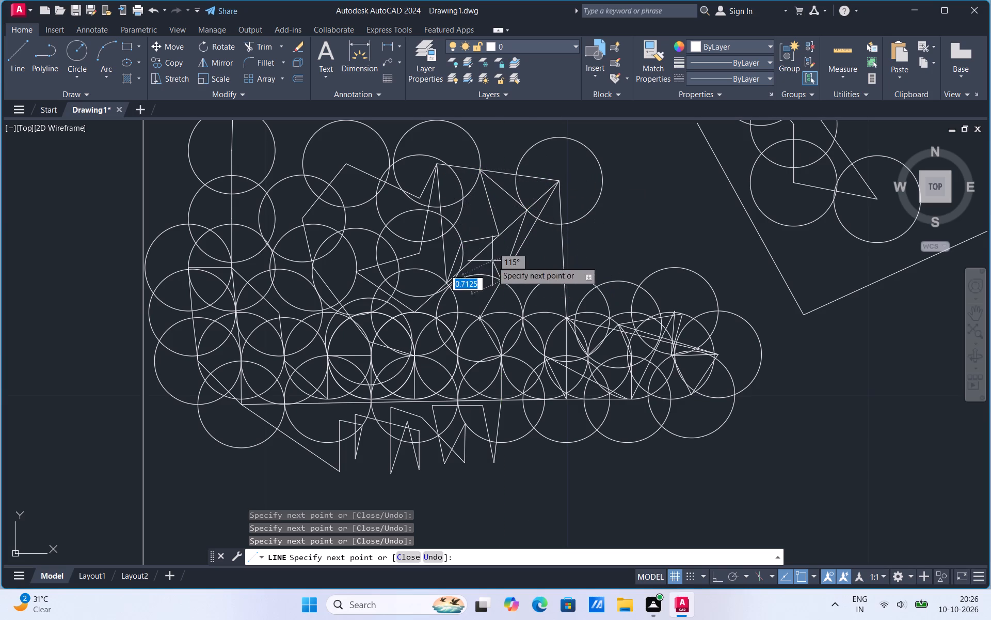
{"action": "left_click", "coordinate": [501, 236]}
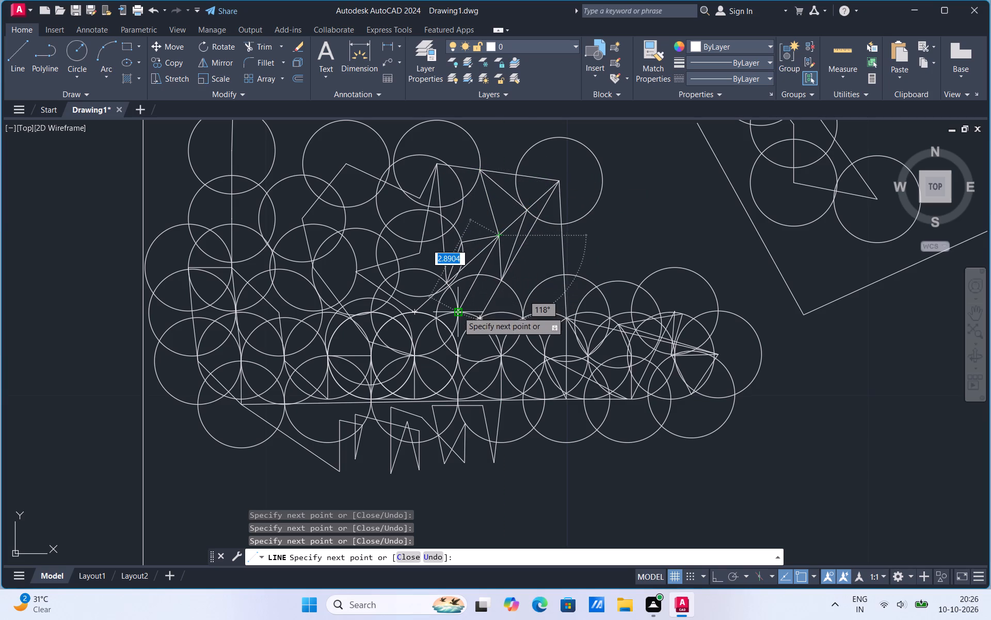
Continue the zigzag between the isolated circle and the row south of it, finish at a free point to its southeast, and end the line.
{"action": "left_click", "coordinate": [458, 312]}
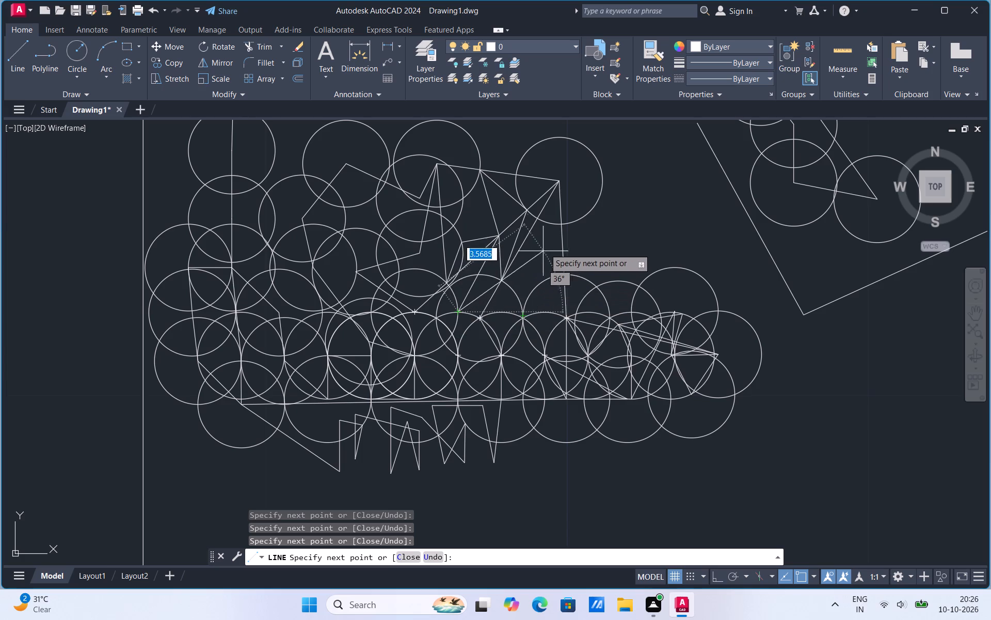
{"action": "left_click", "coordinate": [557, 227]}
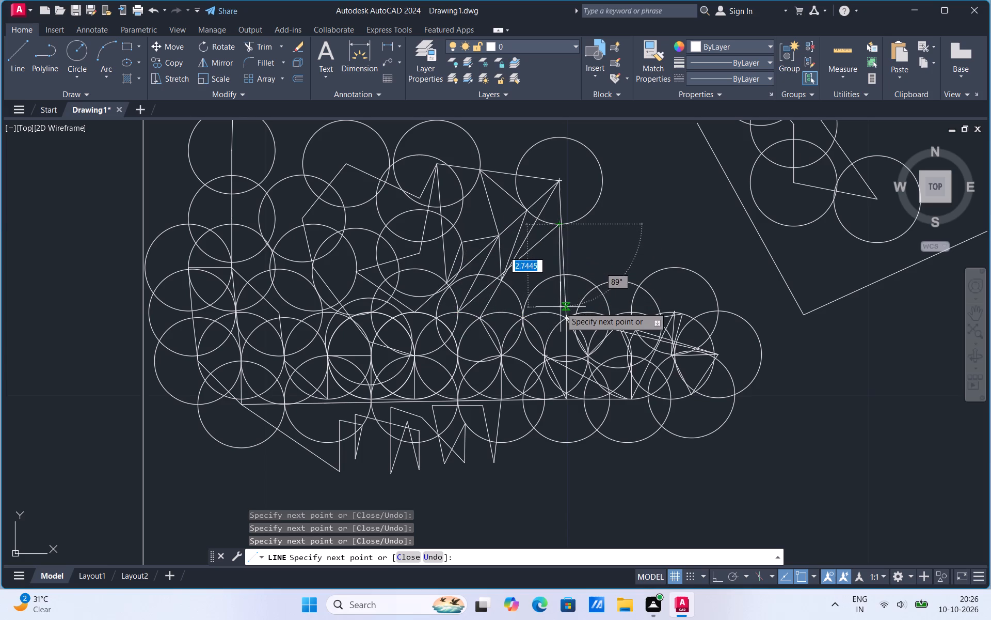
{"action": "left_click", "coordinate": [525, 316]}
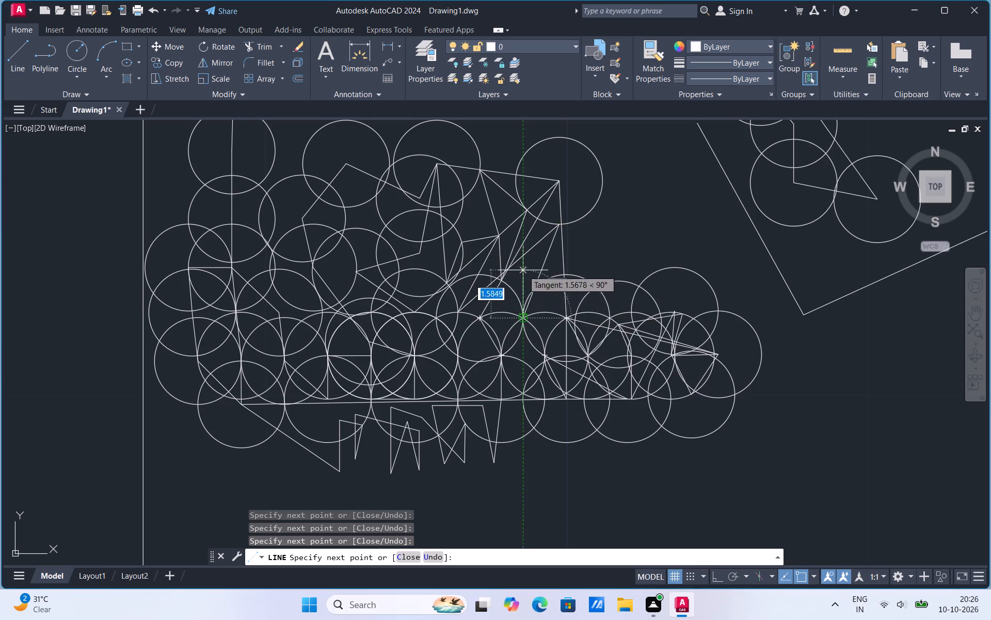
{"action": "left_click_drag", "start_coordinate": [503, 280], "coordinate": [508, 280]}
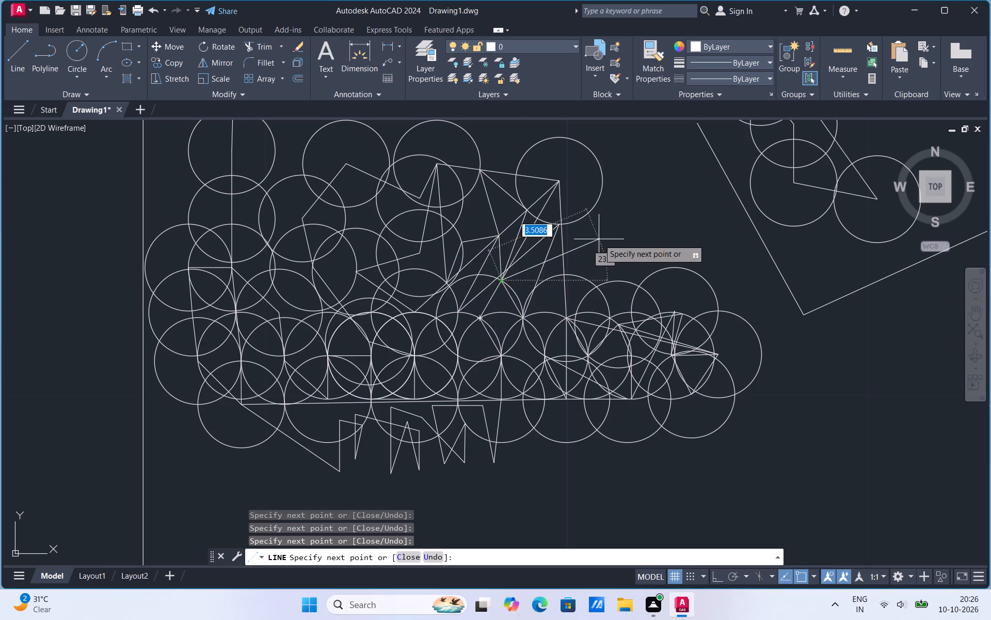
{"action": "left_click", "coordinate": [599, 239]}
{"action": "key", "text": "Escape"}
Draw a new connected line in the open area east of the circles, forming a tall narrow polygon with inner diagonals and an east side about 23 units long.
{"action": "scroll", "coordinate": [451, 423], "scroll_direction": "down", "scroll_amount": 4}
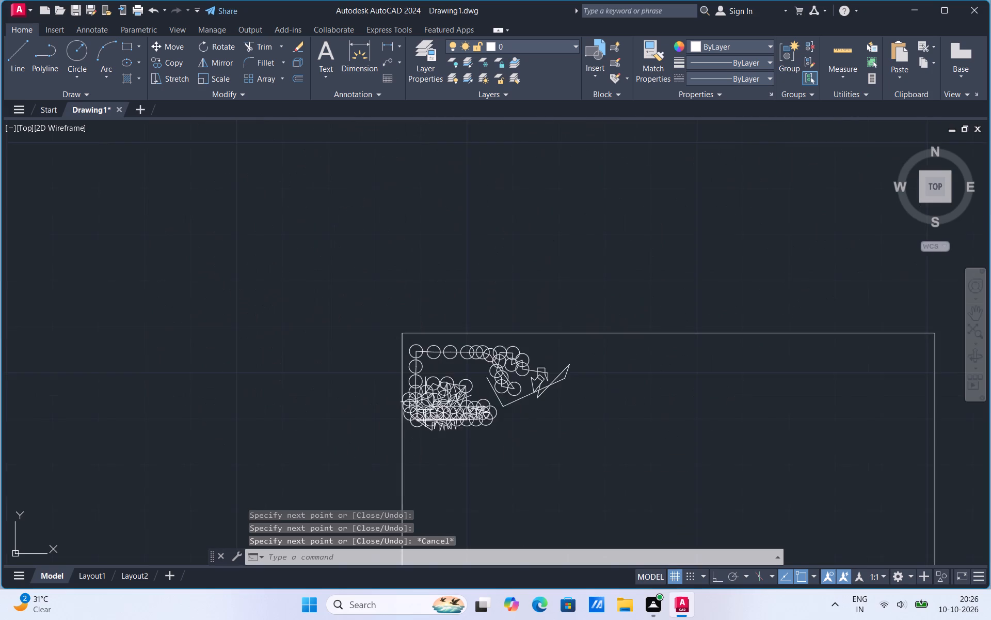
{"action": "scroll", "coordinate": [405, 351], "scroll_direction": "down", "scroll_amount": 3}
{"action": "scroll", "coordinate": [467, 366], "scroll_direction": "up", "scroll_amount": 4}
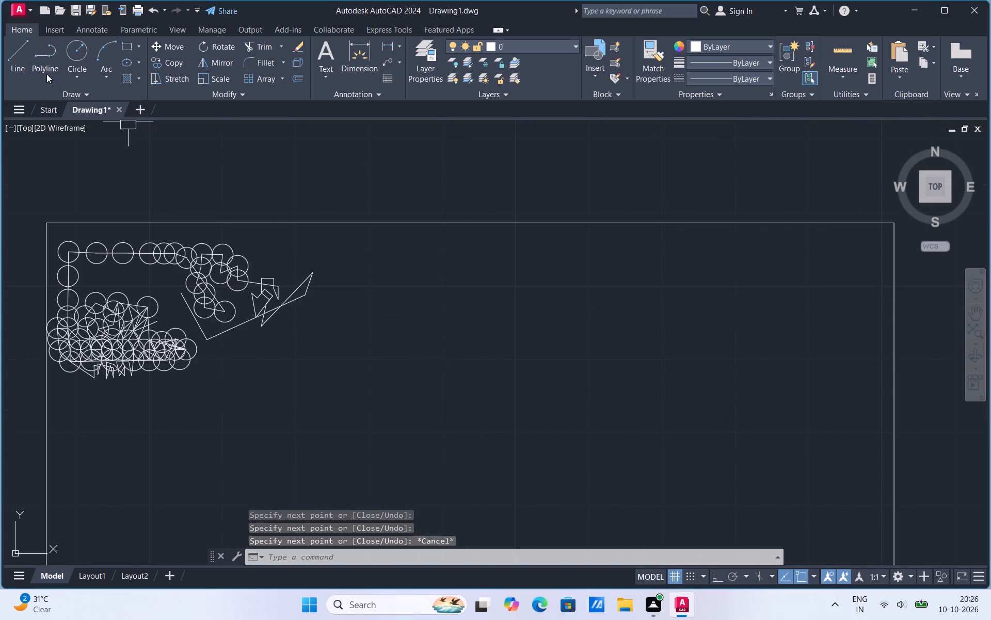
{"action": "left_click", "coordinate": [14, 57]}
{"action": "left_click", "coordinate": [386, 298]}
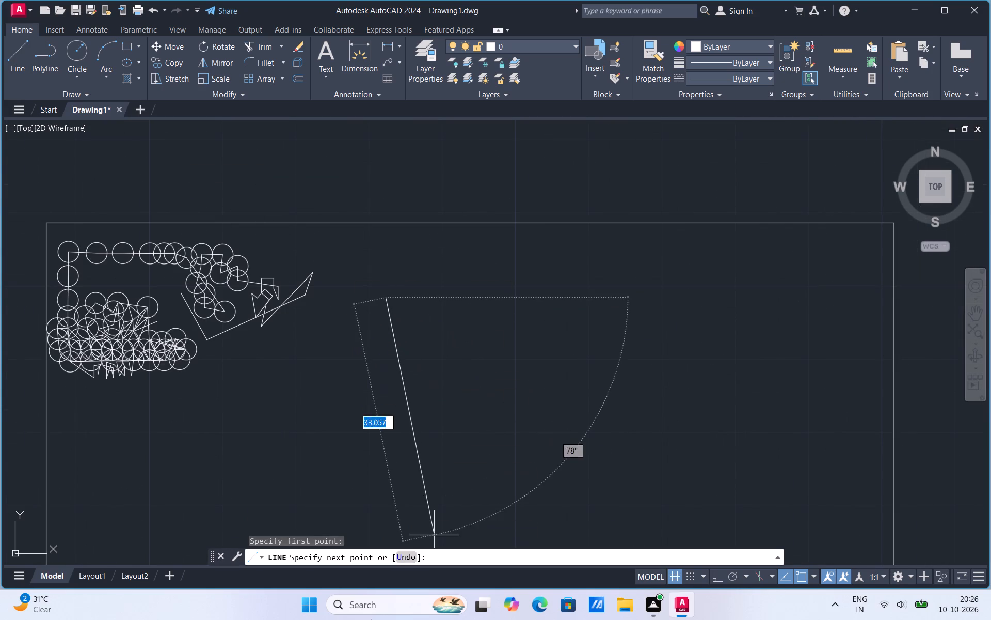
{"action": "left_click", "coordinate": [463, 471]}
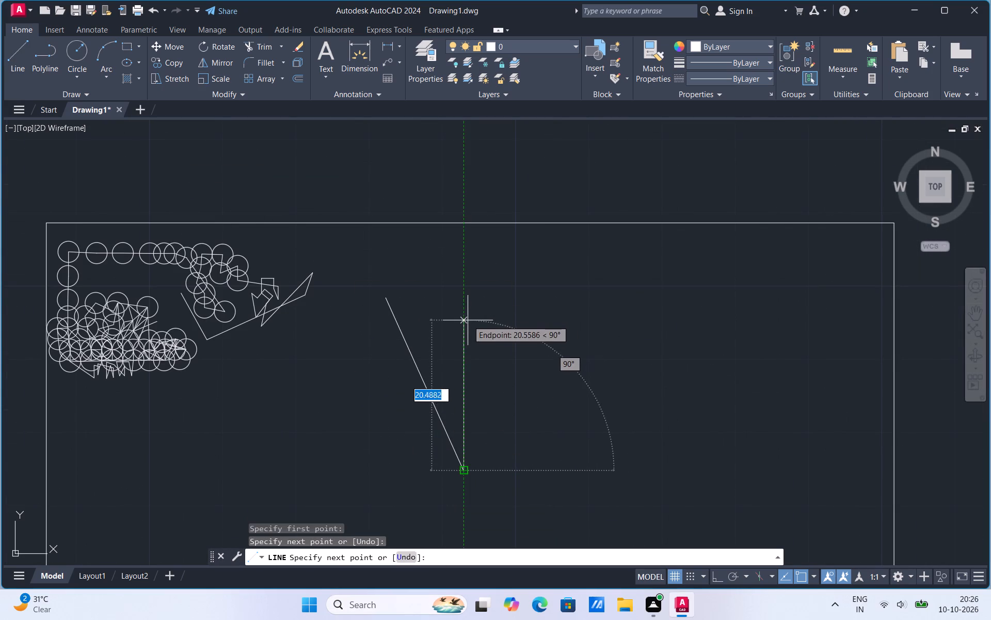
{"action": "left_click", "coordinate": [451, 358]}
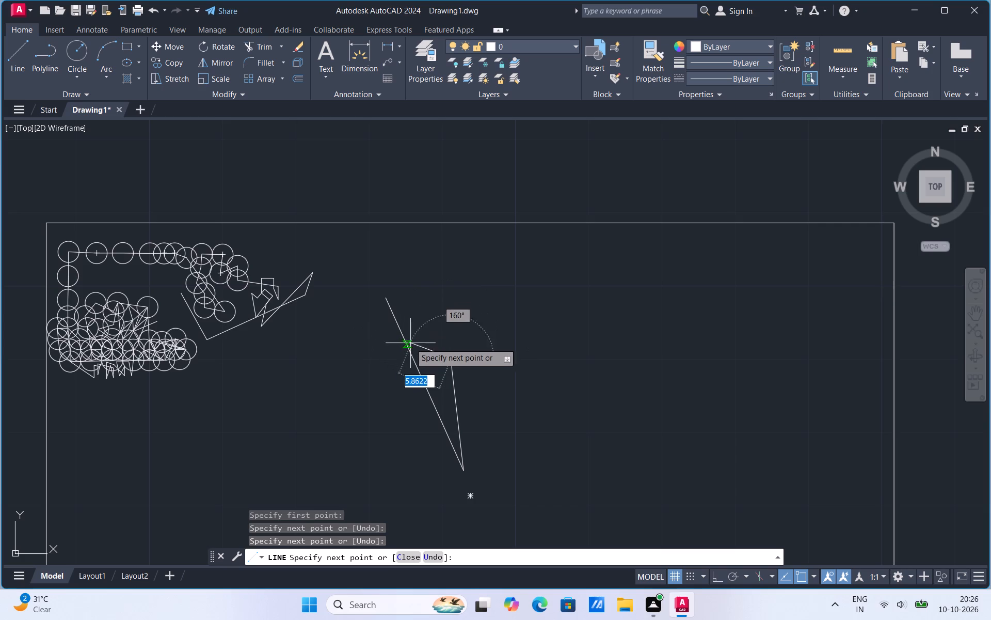
{"action": "left_click", "coordinate": [420, 376]}
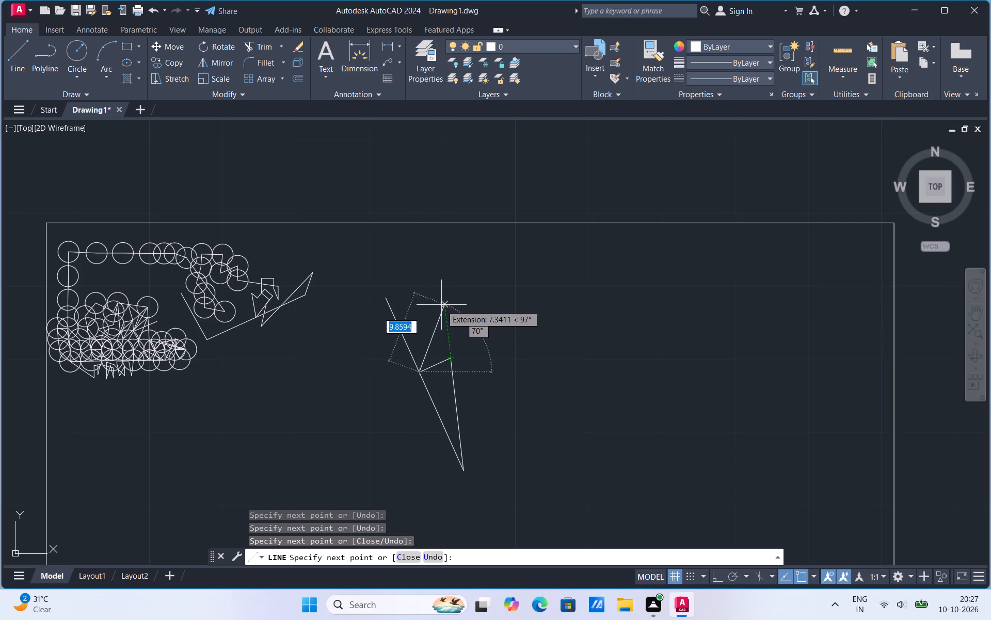
{"action": "left_click", "coordinate": [441, 305]}
{"action": "left_click", "coordinate": [384, 300]}
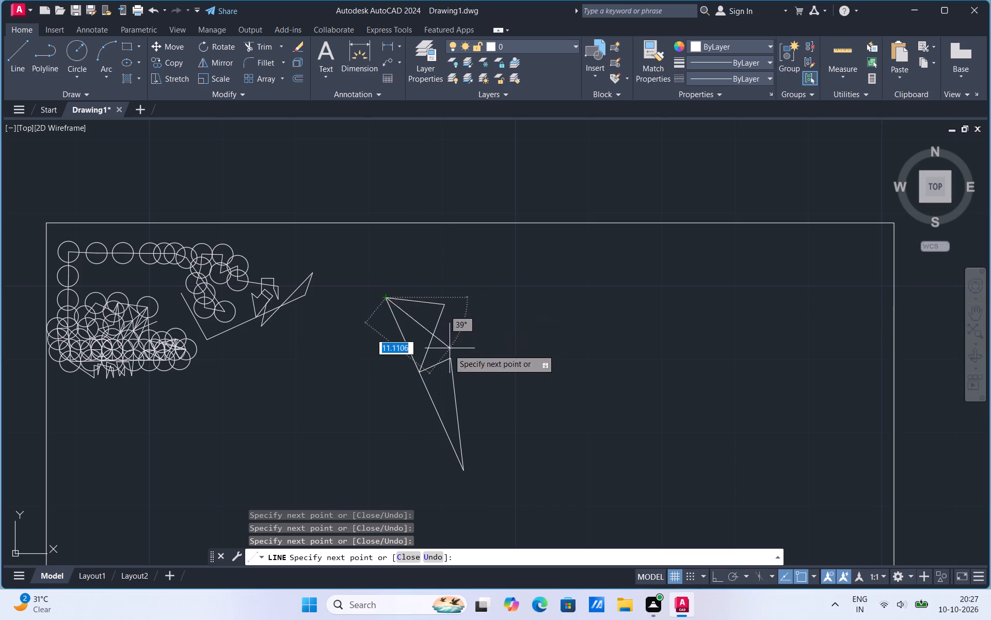
{"action": "left_click", "coordinate": [397, 400]}
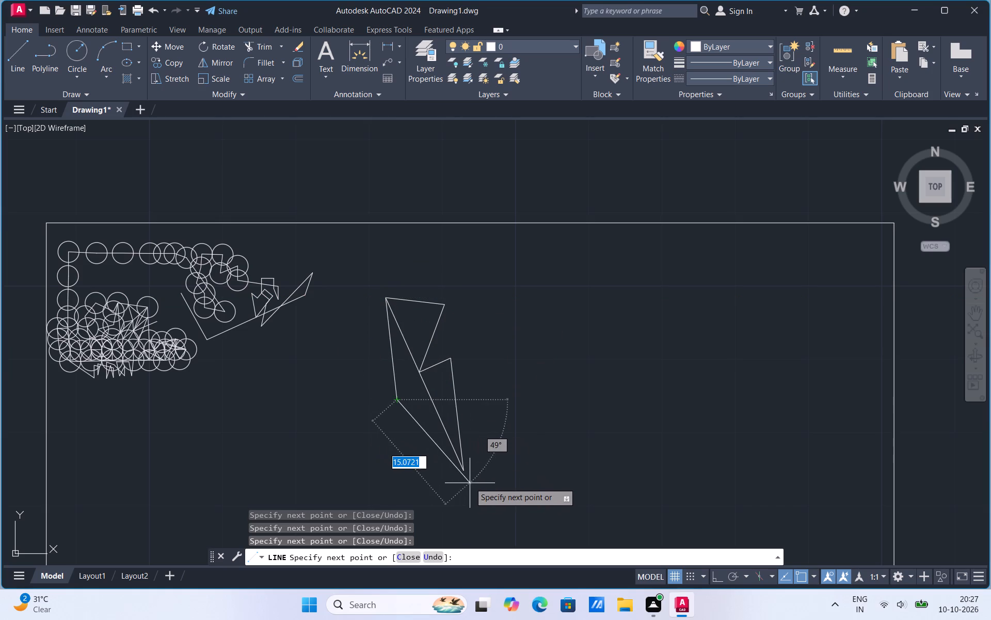
{"action": "left_click", "coordinate": [466, 473]}
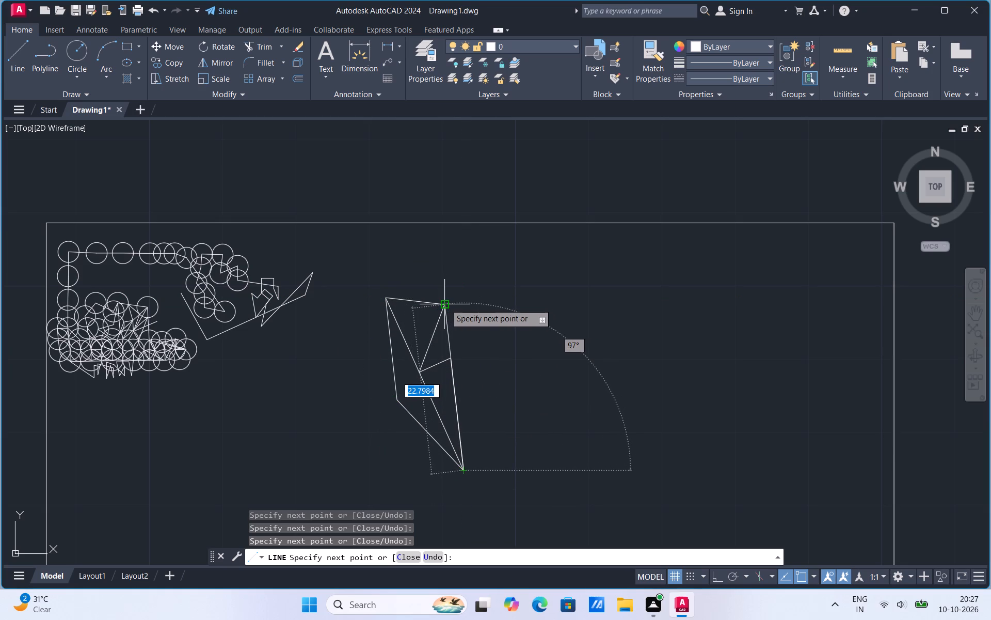
{"action": "left_click", "coordinate": [445, 304]}
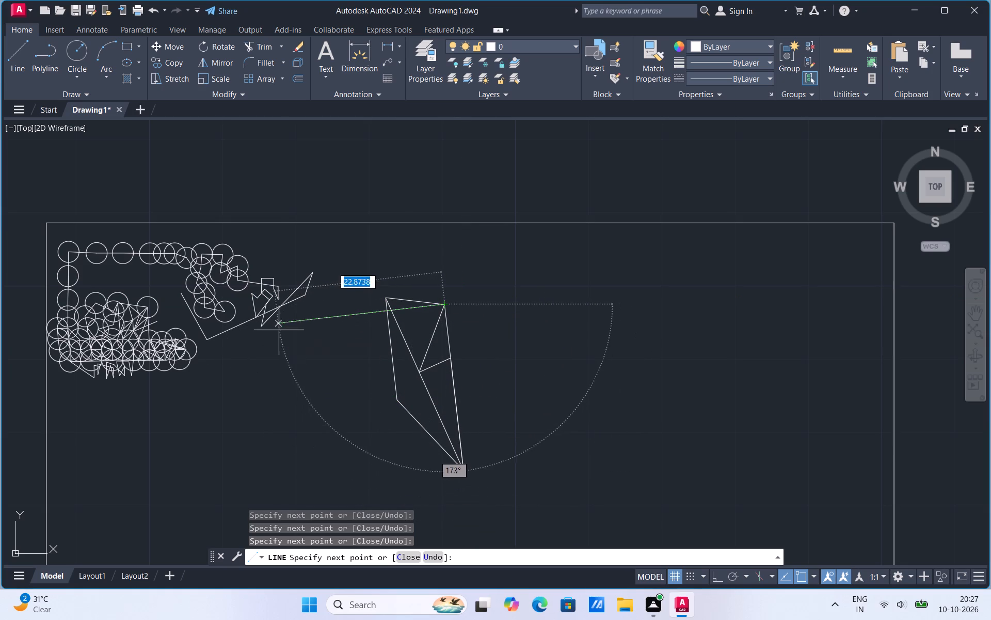
Extend the line west from the polygon's northeast corner and draw an angular bend, a small triangle and a short zigzag between the polygon and the circles.
{"action": "left_click", "coordinate": [281, 329]}
{"action": "left_click", "coordinate": [286, 360]}
{"action": "left_click", "coordinate": [305, 355]}
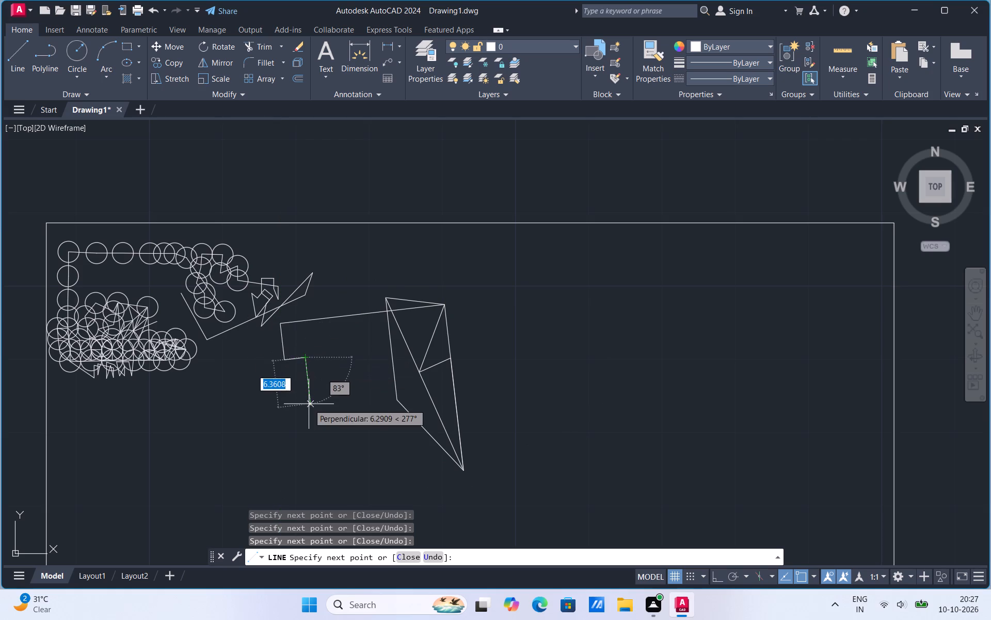
{"action": "left_click", "coordinate": [309, 404]}
{"action": "left_click", "coordinate": [267, 406]}
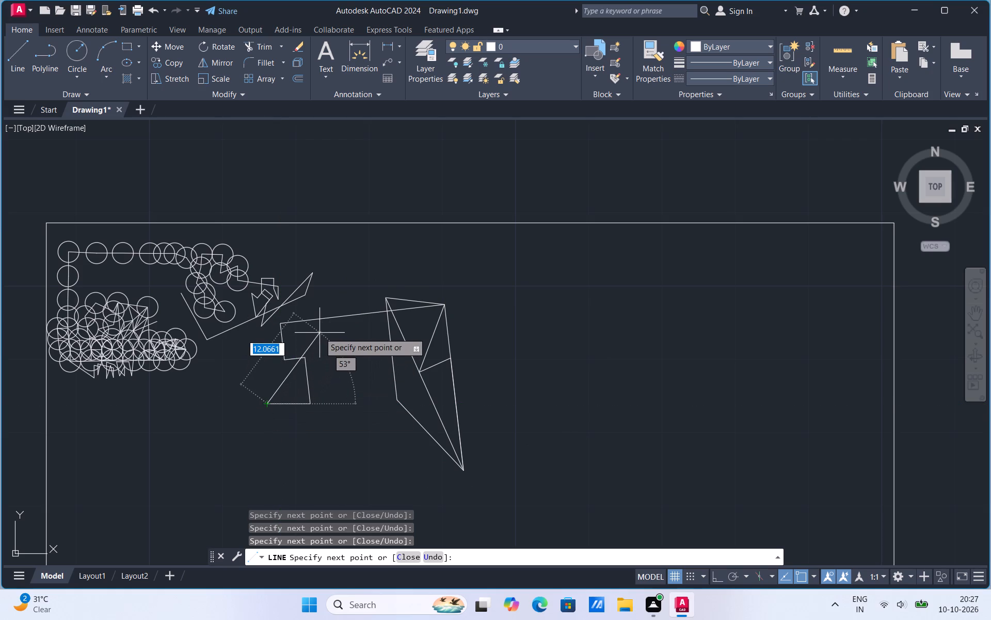
{"action": "left_click", "coordinate": [319, 333]}
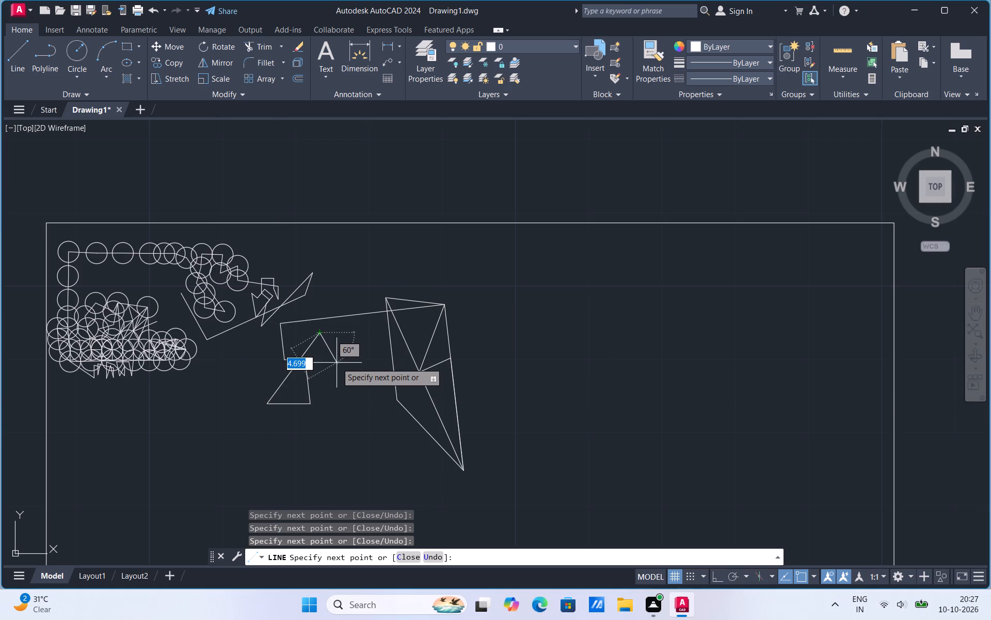
{"action": "left_click", "coordinate": [337, 363]}
{"action": "left_click", "coordinate": [336, 336]}
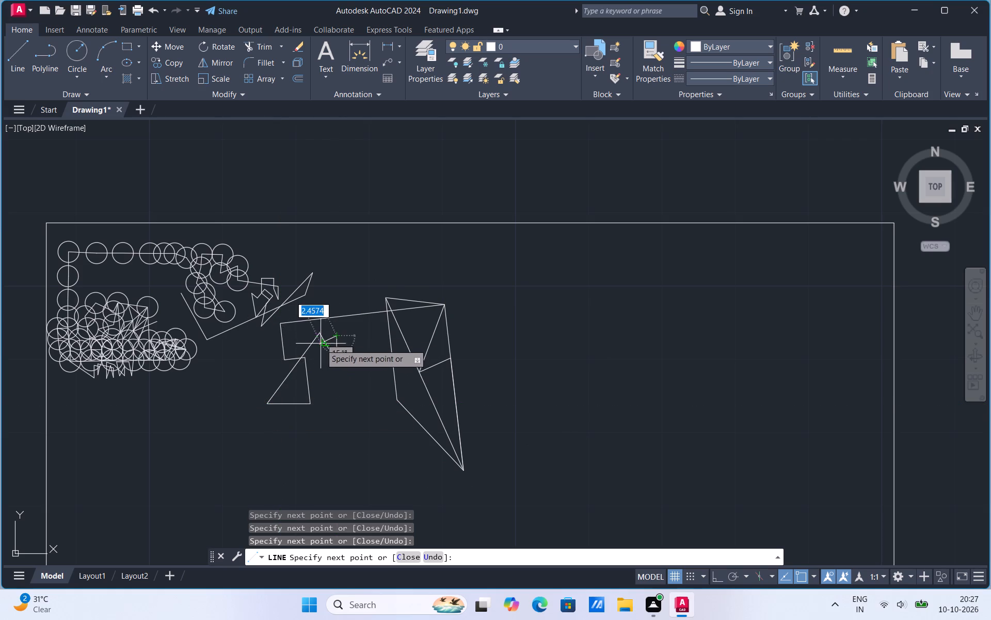
{"action": "left_click", "coordinate": [316, 352]}
{"action": "left_click", "coordinate": [301, 338]}
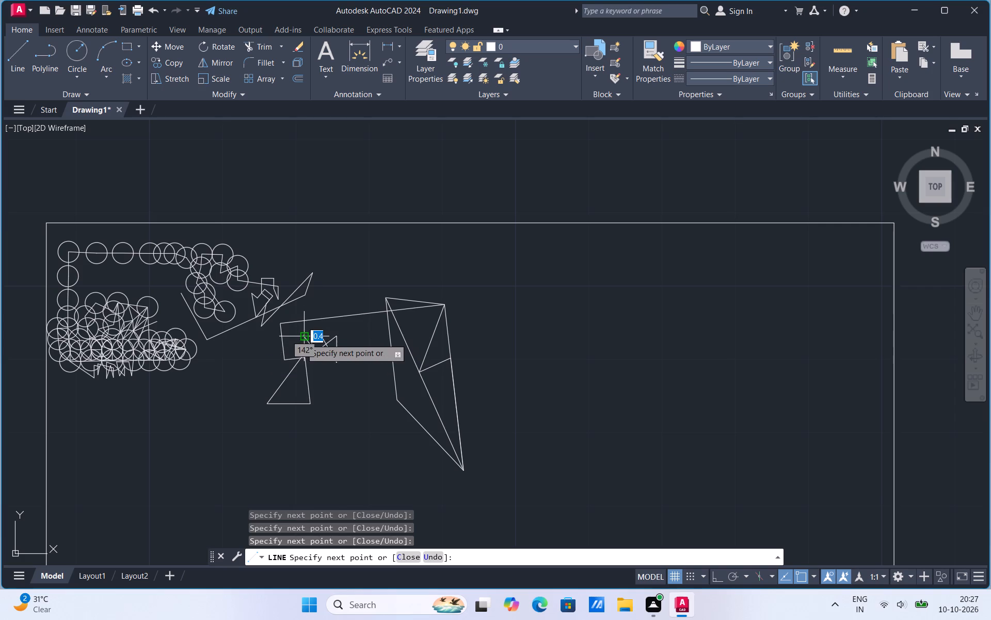
{"action": "left_click", "coordinate": [339, 325]}
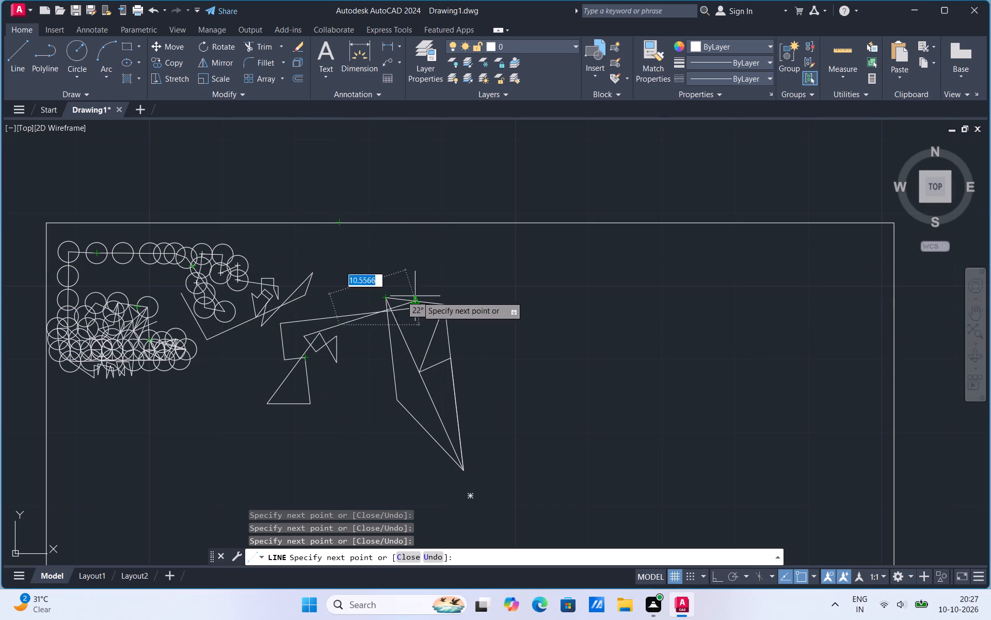
Continue the line to a peak north of the tall polygon, down to its east, and around a small hooked outline open on its southwest.
{"action": "left_click", "coordinate": [441, 252]}
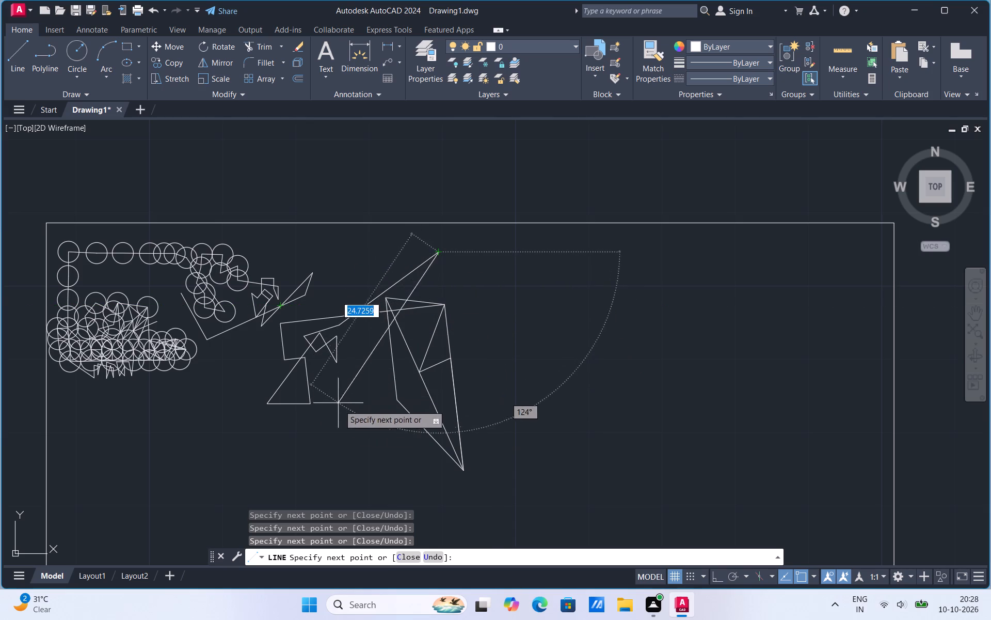
{"action": "left_click", "coordinate": [545, 357]}
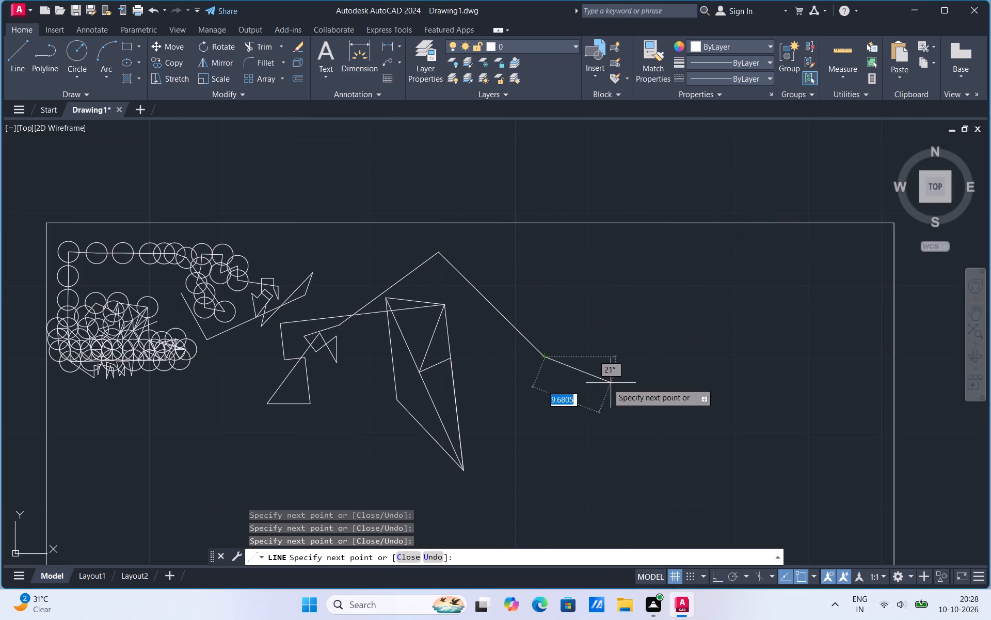
{"action": "left_click", "coordinate": [576, 278]}
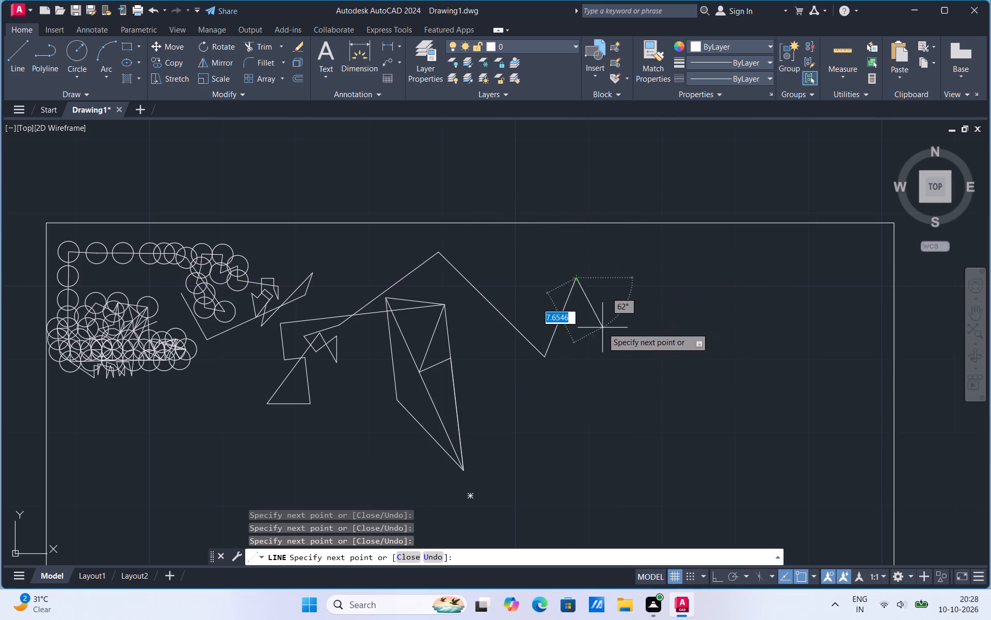
{"action": "left_click", "coordinate": [536, 284]}
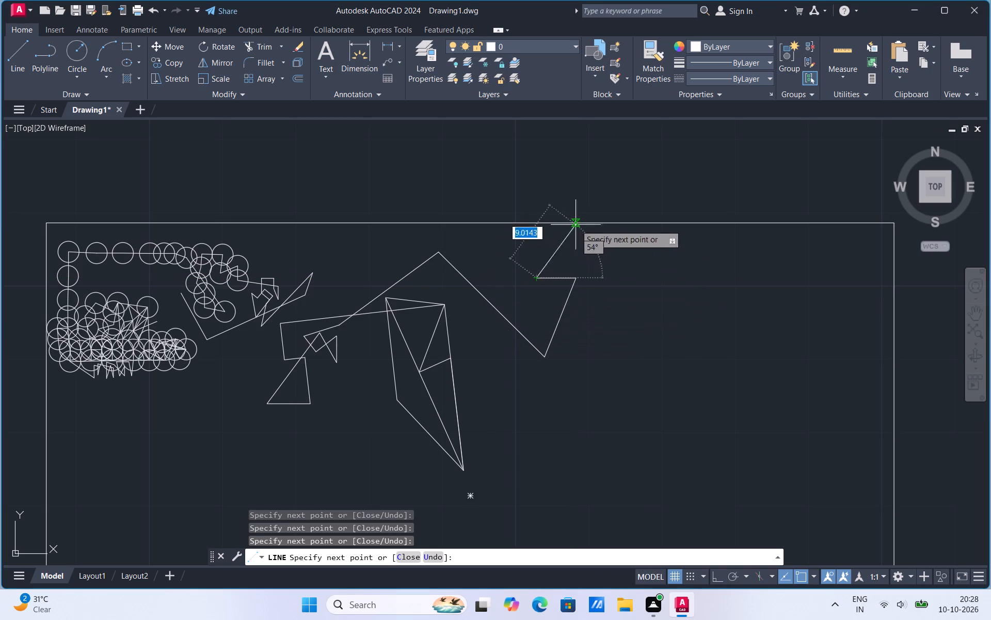
{"action": "left_click", "coordinate": [538, 302]}
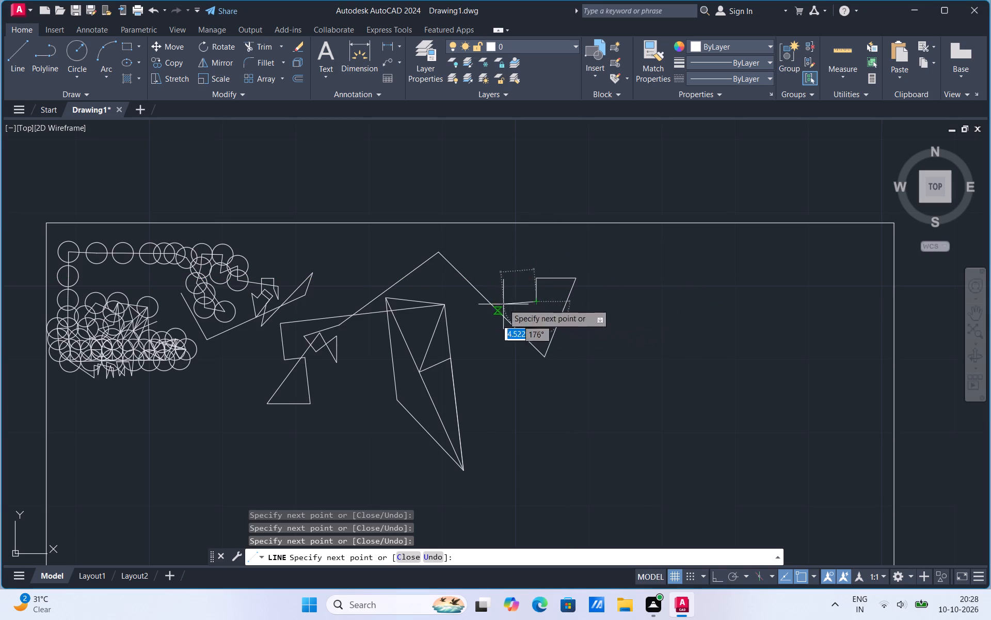
{"action": "left_click", "coordinate": [553, 298]}
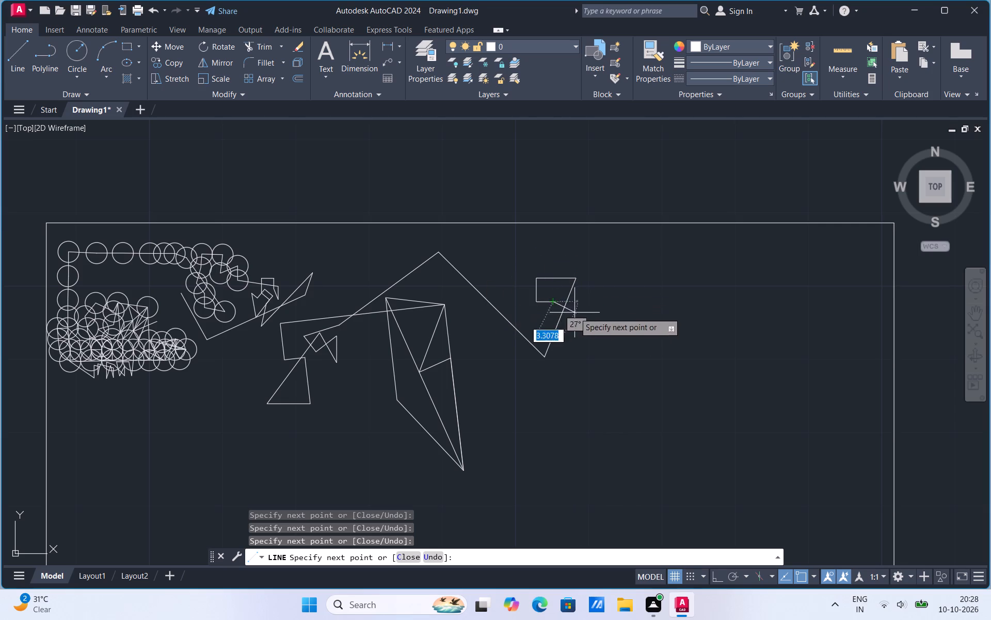
{"action": "left_click", "coordinate": [545, 316]}
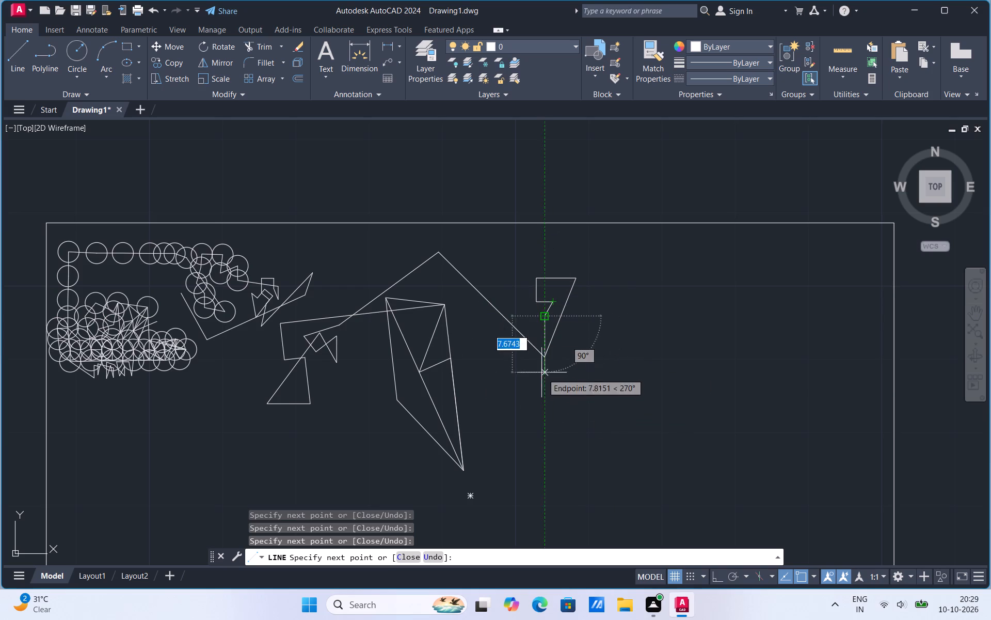
Run the line about 11.8 units southwest from the hook, zigzag up to the rectangle's north edge, descend southeast, and end the line.
{"action": "left_click", "coordinate": [521, 400]}
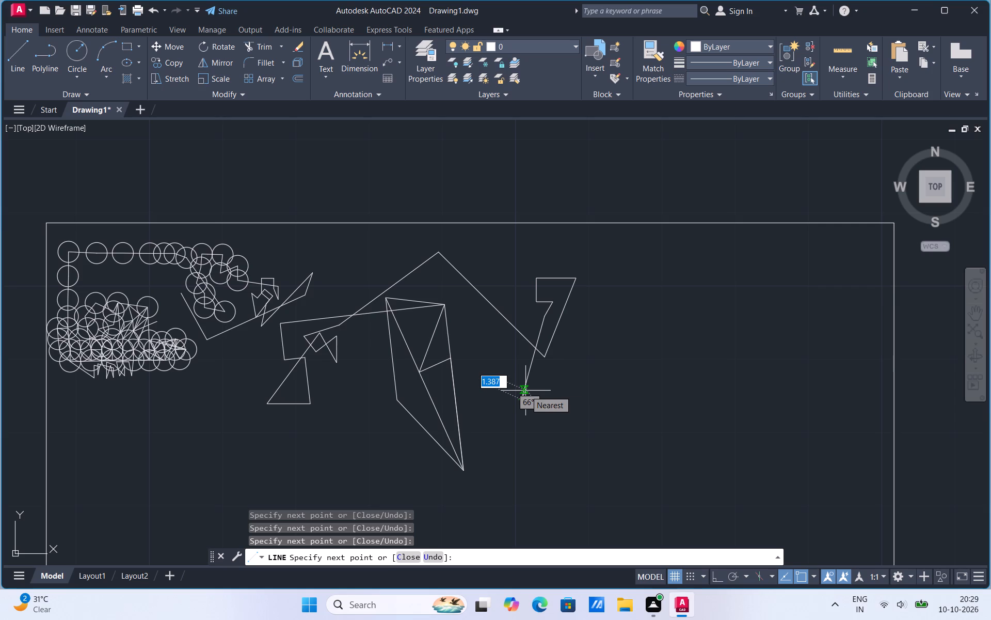
{"action": "left_click", "coordinate": [657, 360]}
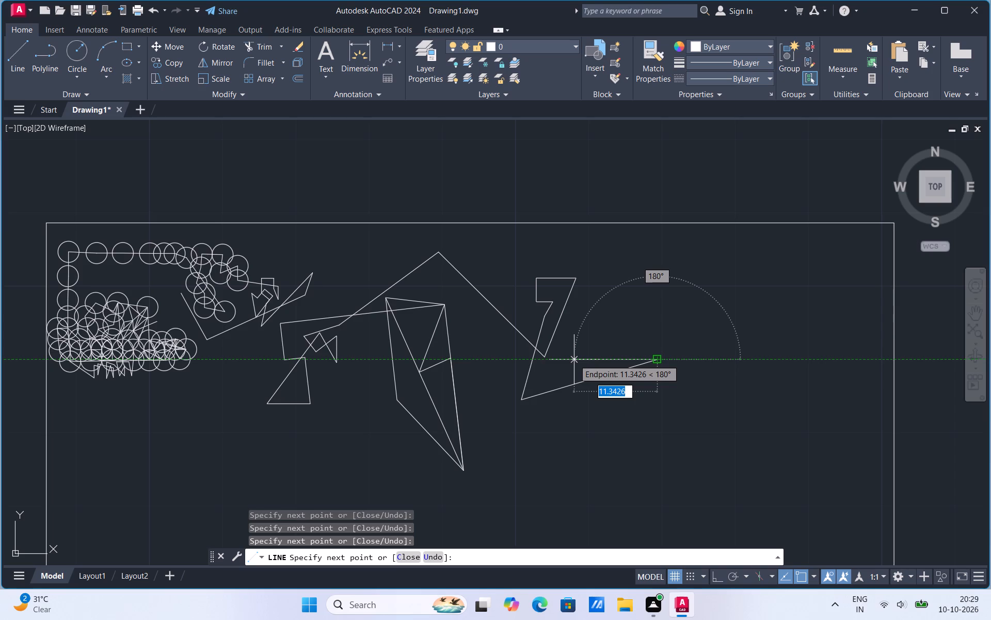
{"action": "left_click", "coordinate": [564, 426]}
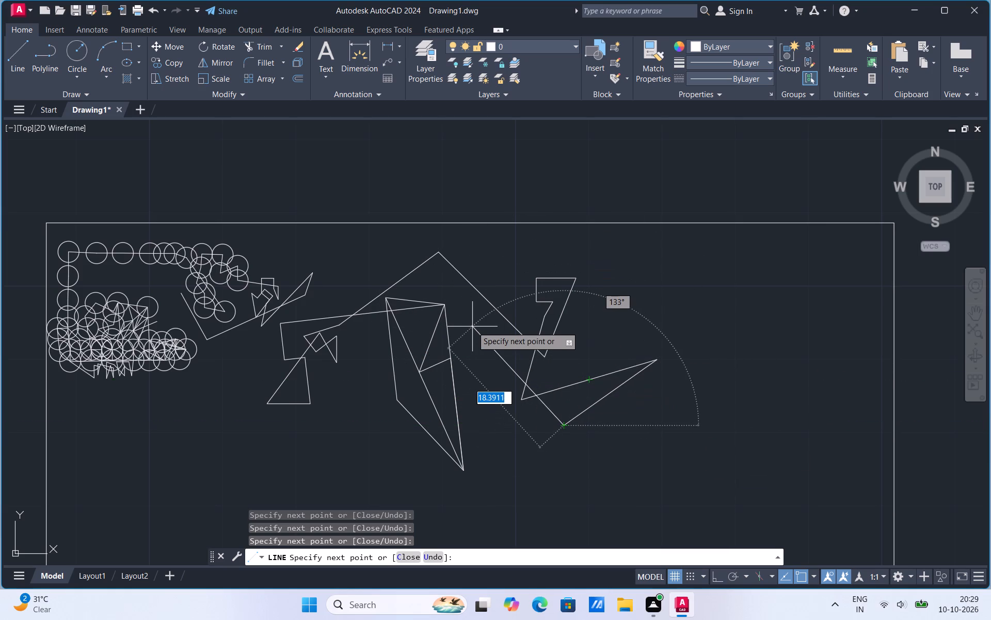
{"action": "left_click", "coordinate": [600, 329]}
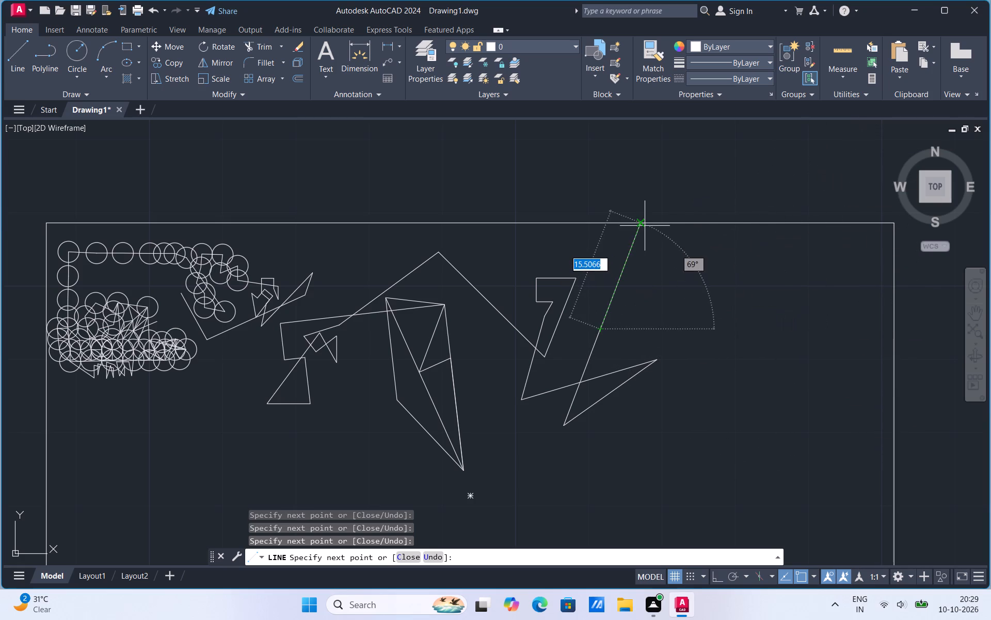
{"action": "left_click_drag", "start_coordinate": [645, 227], "coordinate": [645, 232]}
{"action": "left_click", "coordinate": [747, 334]}
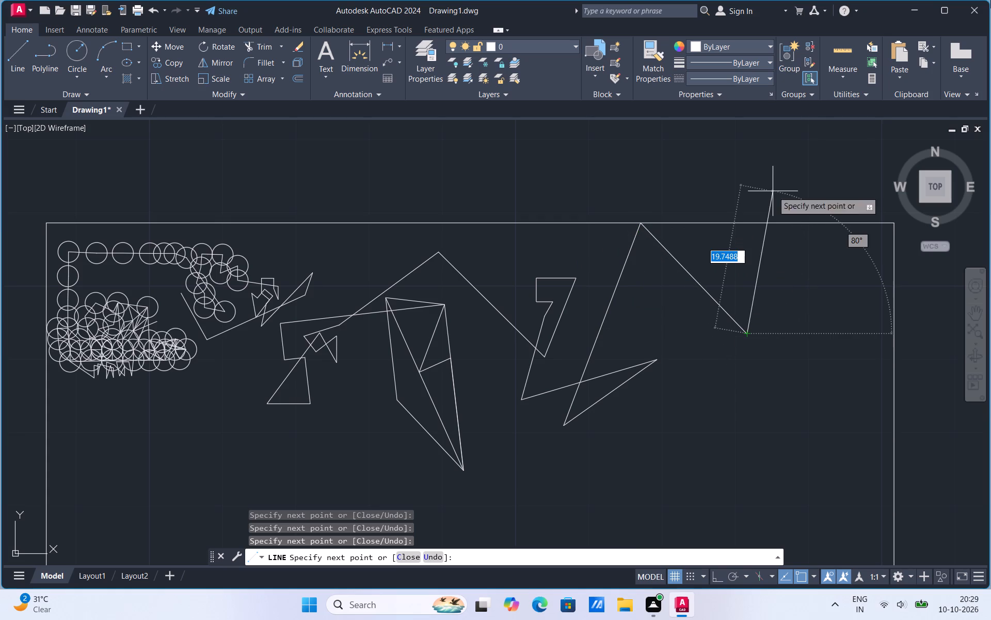
{"action": "key", "text": "Escape"}
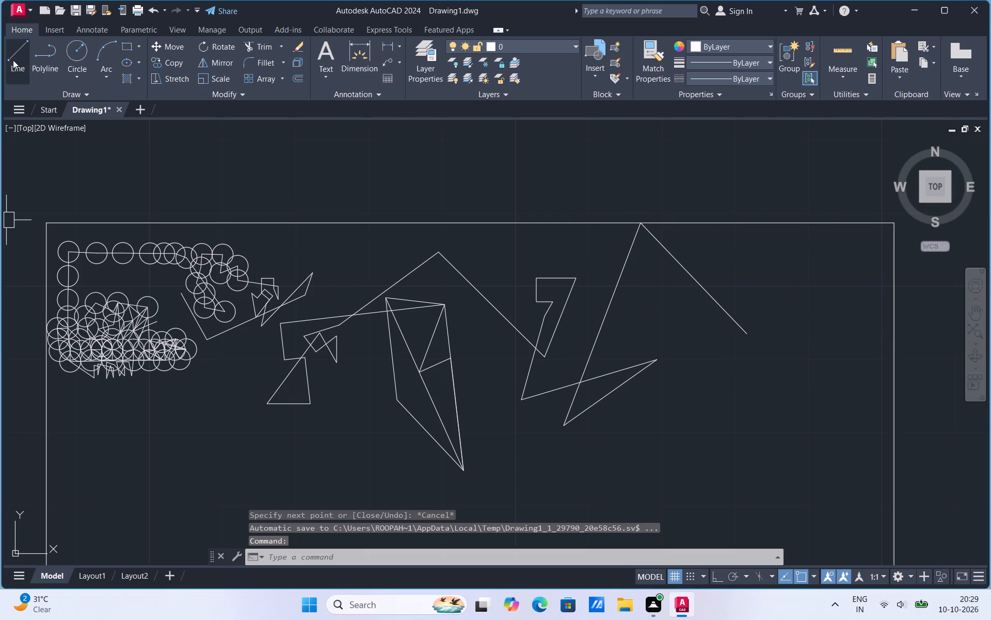
Start a new line just northwest of the peak, cross it southeast, return west, and draw a small angular star shape northwest of the tall polygon.
{"action": "left_click", "coordinate": [40, 39]}
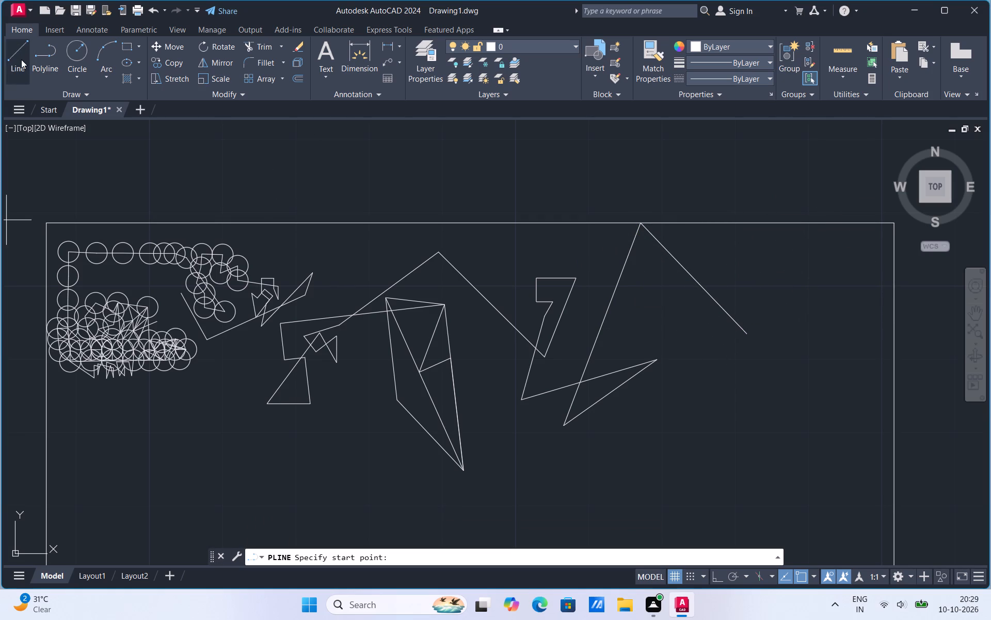
{"action": "left_click", "coordinate": [21, 59]}
{"action": "left_click", "coordinate": [419, 241]}
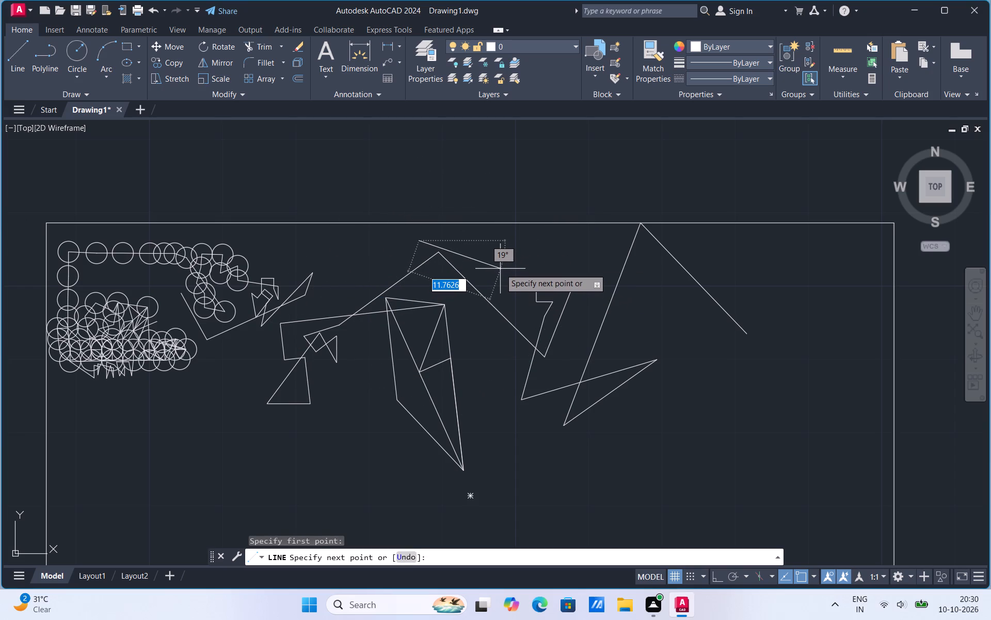
{"action": "right_click", "coordinate": [500, 268]}
{"action": "left_click", "coordinate": [463, 334]}
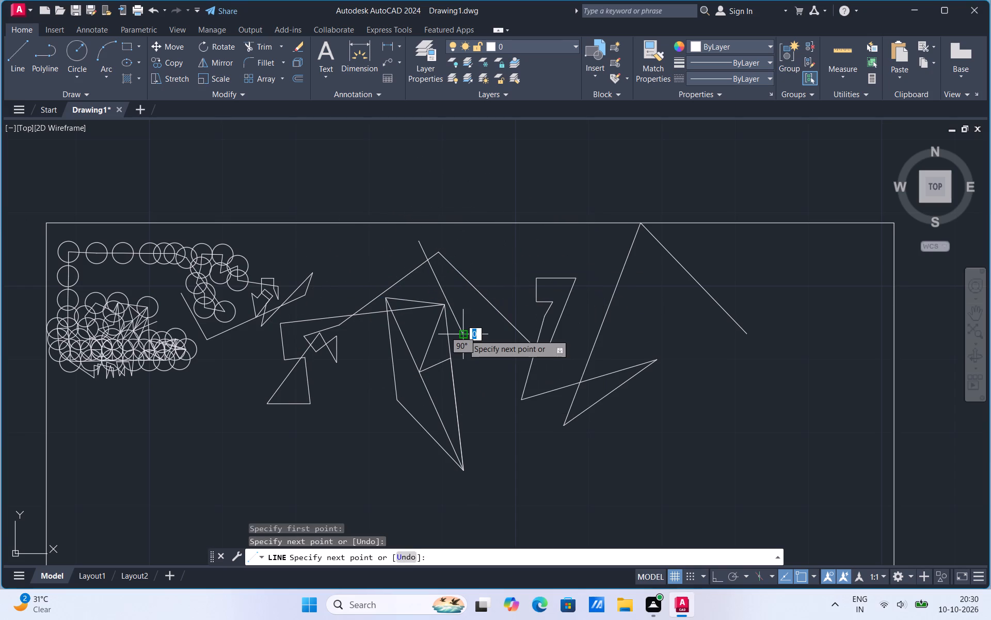
{"action": "left_click_drag", "start_coordinate": [346, 291], "coordinate": [351, 288]}
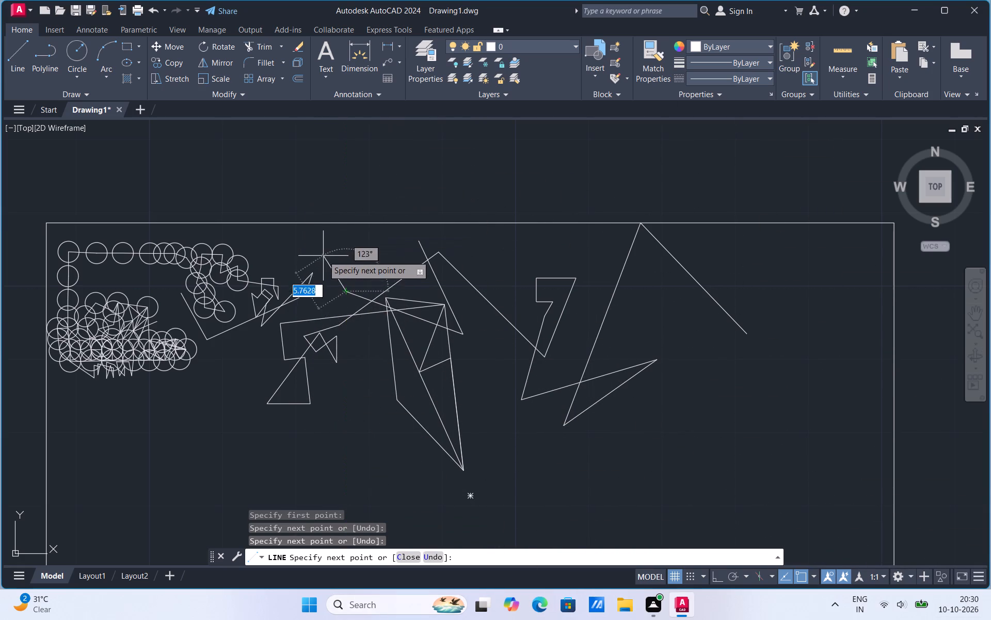
{"action": "scroll", "coordinate": [323, 255], "scroll_direction": "up", "scroll_amount": 2}
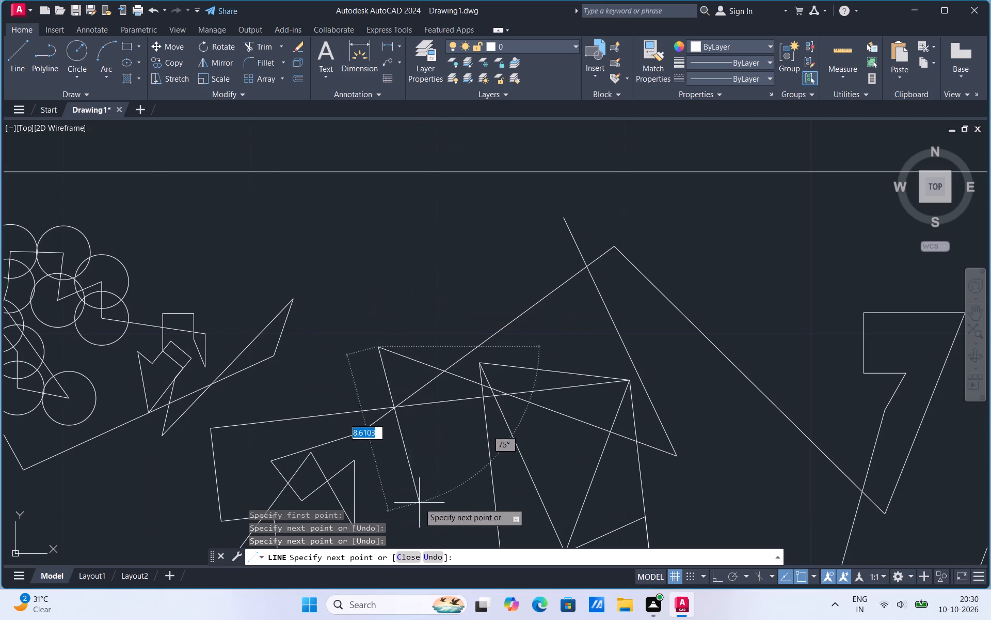
{"action": "left_click", "coordinate": [459, 438]}
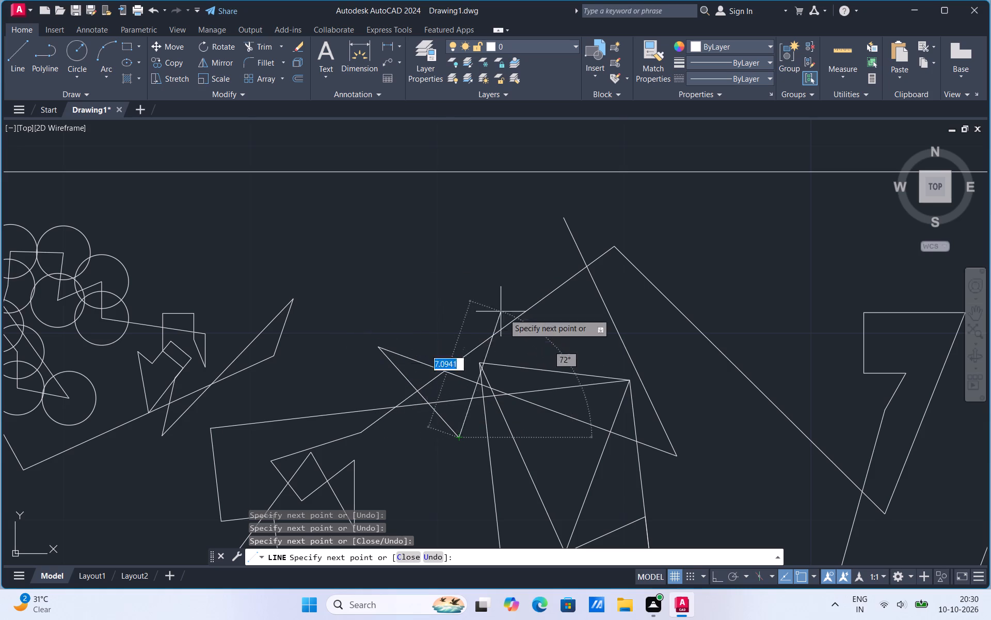
{"action": "left_click", "coordinate": [425, 426]}
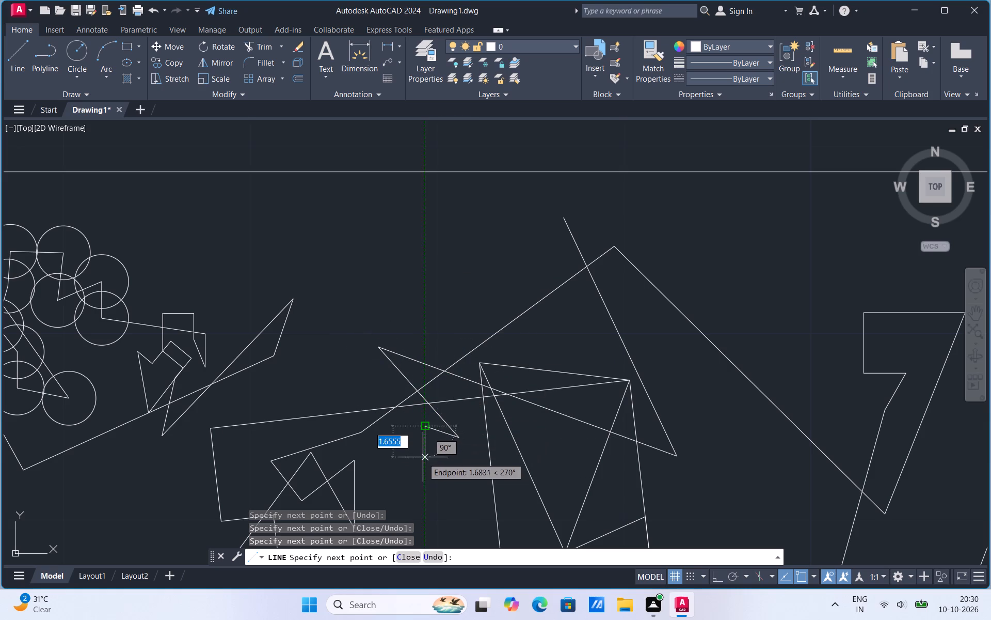
{"action": "left_click", "coordinate": [423, 454]}
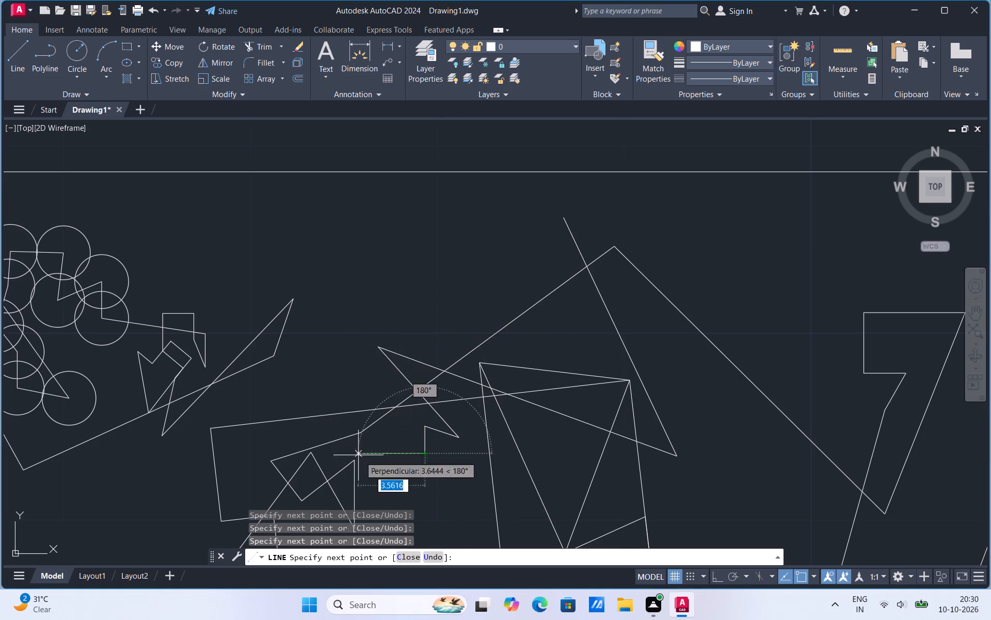
{"action": "left_click", "coordinate": [446, 323]}
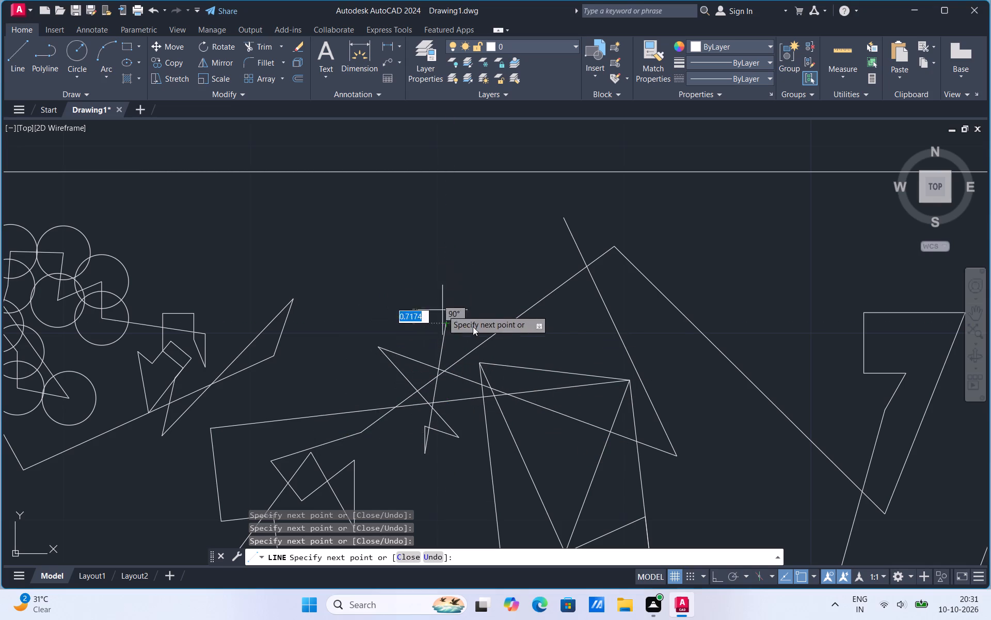
Continue the line west from the star shape with an angular bend and a zigzag, ending with a segment about 2 units long.
{"action": "left_click", "coordinate": [382, 391]}
{"action": "left_click", "coordinate": [327, 359]}
{"action": "left_click", "coordinate": [339, 315]}
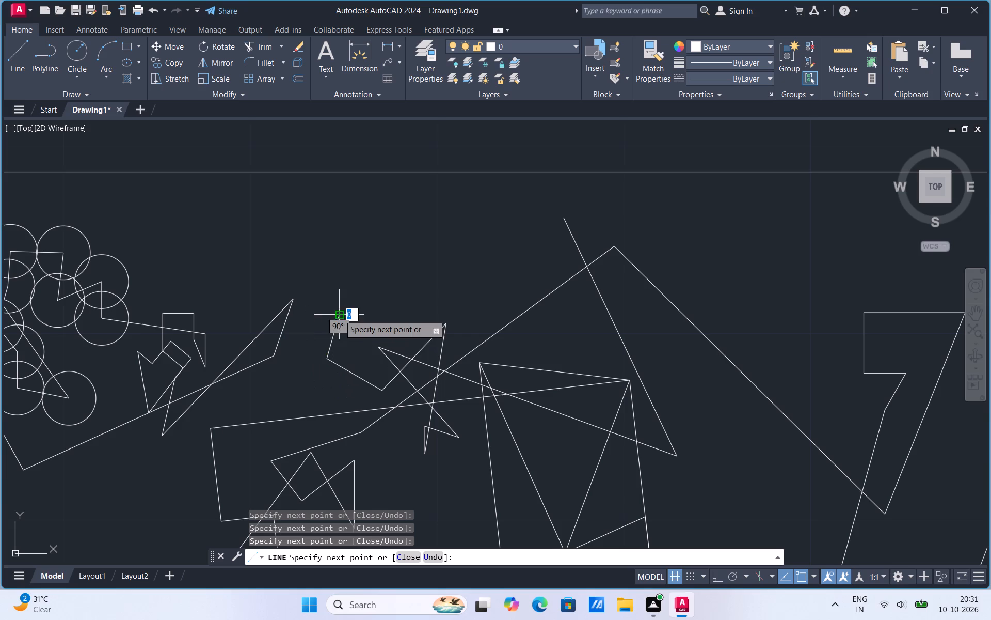
{"action": "left_click", "coordinate": [360, 349]}
{"action": "left_click", "coordinate": [329, 388]}
{"action": "left_click", "coordinate": [311, 334]}
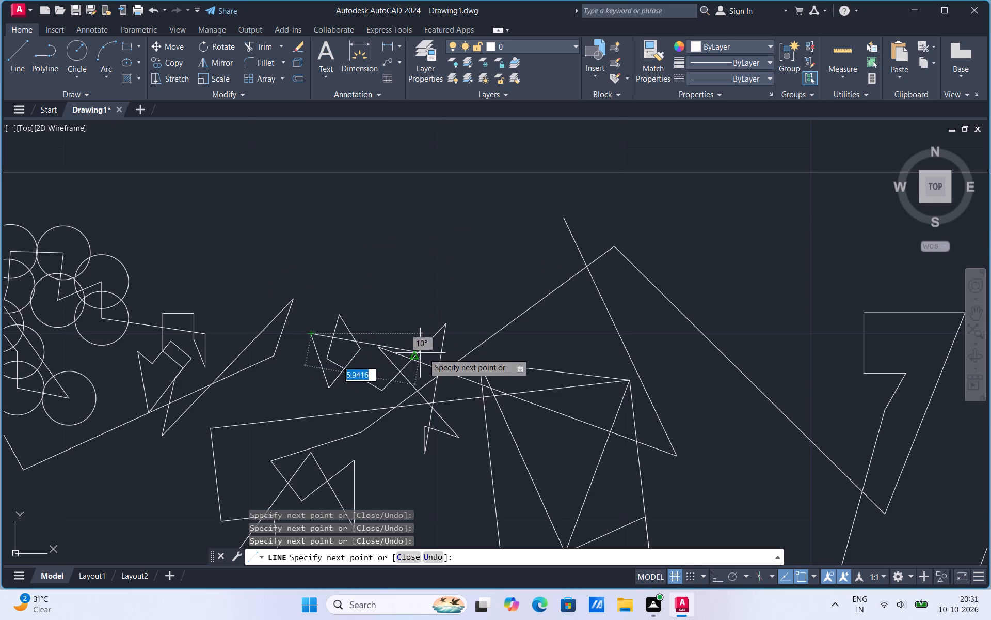
{"action": "left_click", "coordinate": [297, 368]}
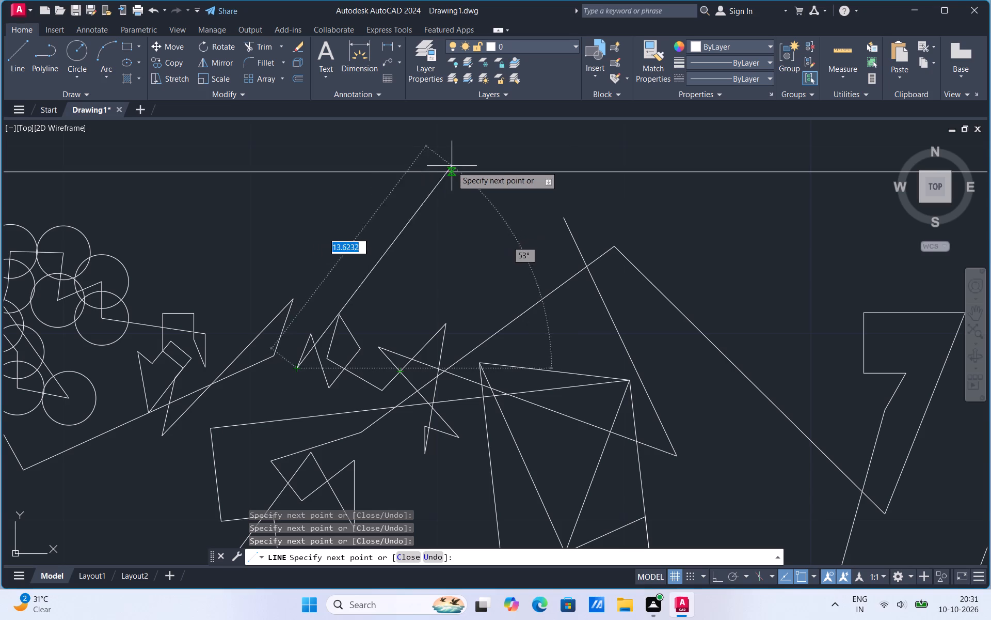
Take the line back east across the zigzag, step it northeast, run it straight north, and form a small flag shape above the star.
{"action": "left_click", "coordinate": [365, 325]}
{"action": "left_click", "coordinate": [369, 357]}
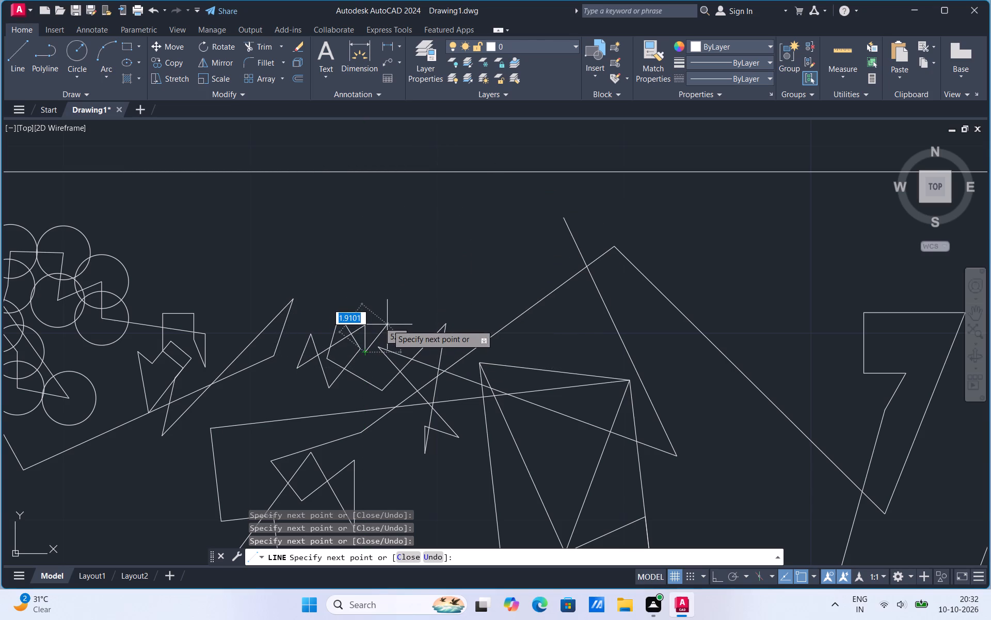
{"action": "left_click", "coordinate": [387, 324]}
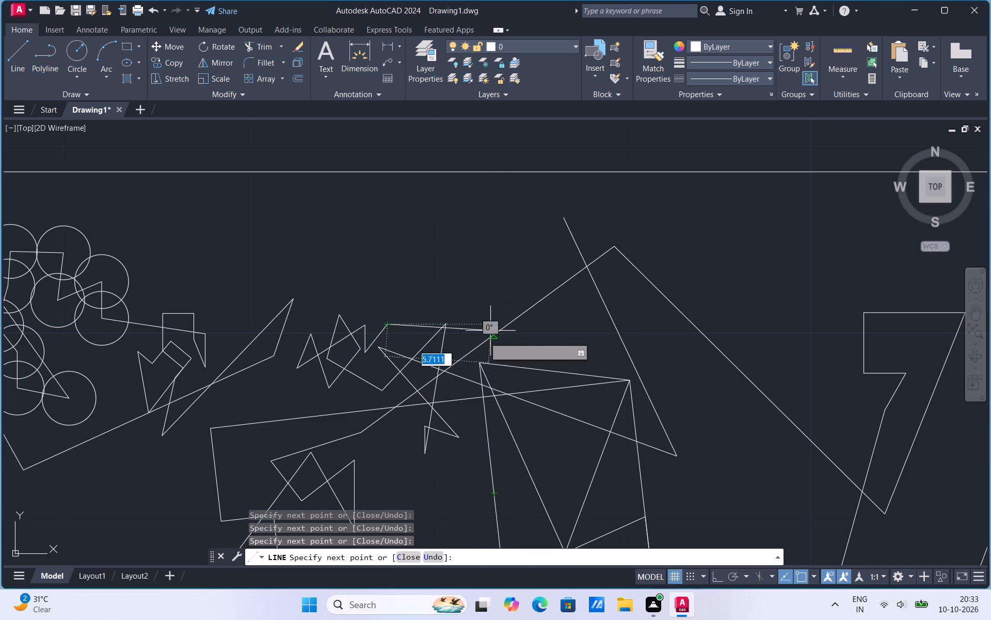
{"action": "left_click", "coordinate": [415, 315]}
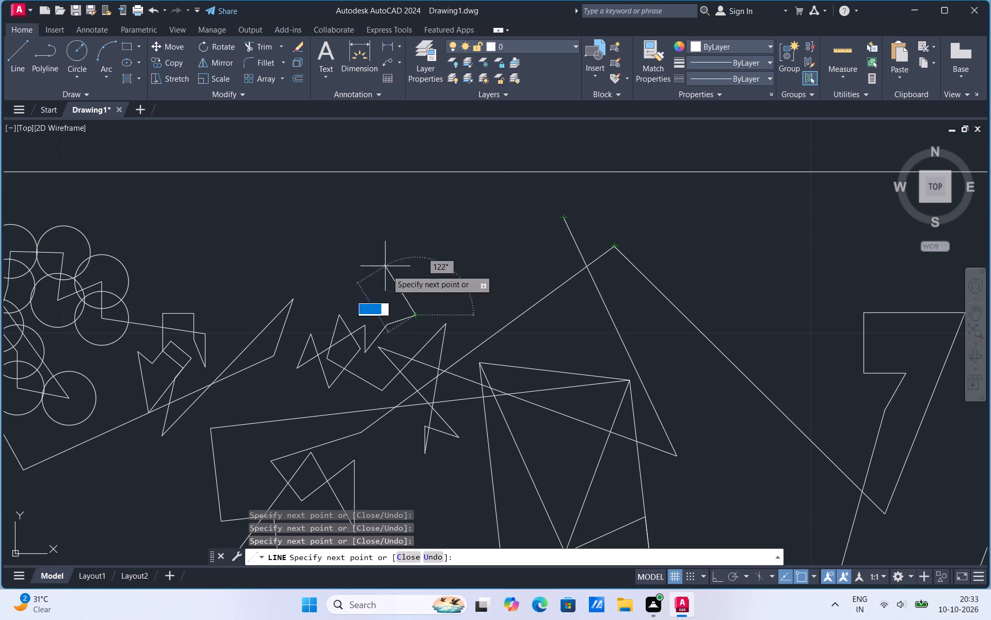
{"action": "left_click", "coordinate": [419, 255]}
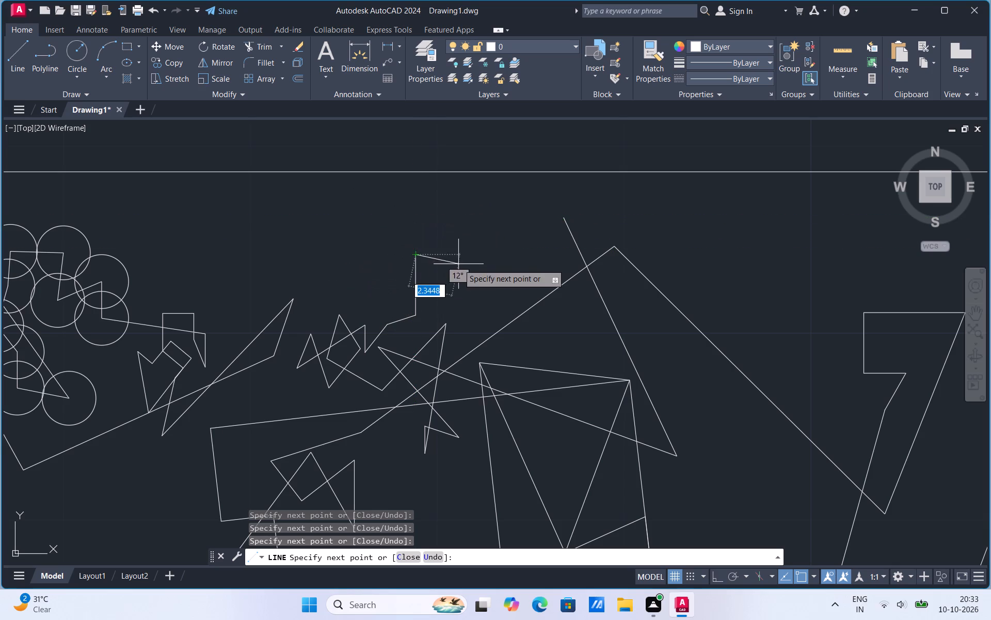
{"action": "left_click", "coordinate": [458, 264]}
{"action": "left_click", "coordinate": [447, 297]}
Extend the line northeast from the flag shape to the long diagonal's upper end, then zigzag back west to the flag's northwest corner.
{"action": "left_click", "coordinate": [490, 271]}
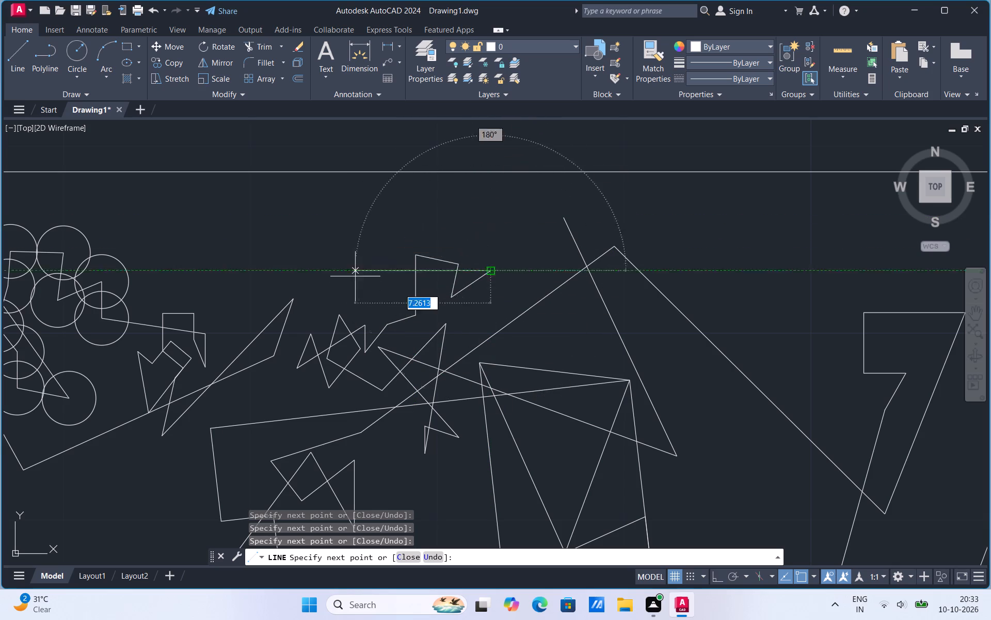
{"action": "left_click_drag", "start_coordinate": [567, 222], "coordinate": [566, 229]}
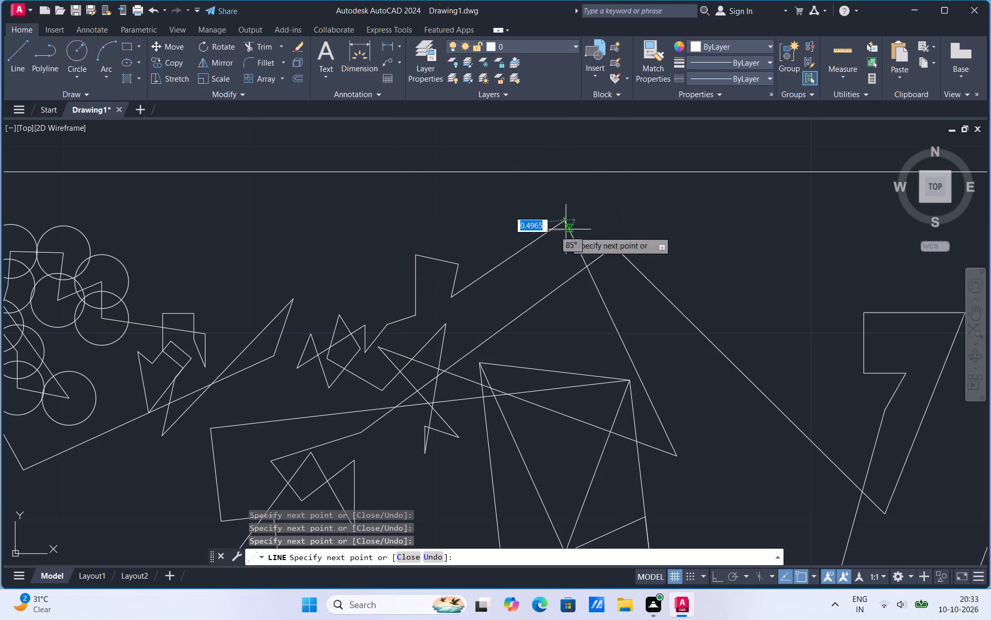
{"action": "left_click", "coordinate": [542, 298]}
{"action": "left_click", "coordinate": [470, 247]}
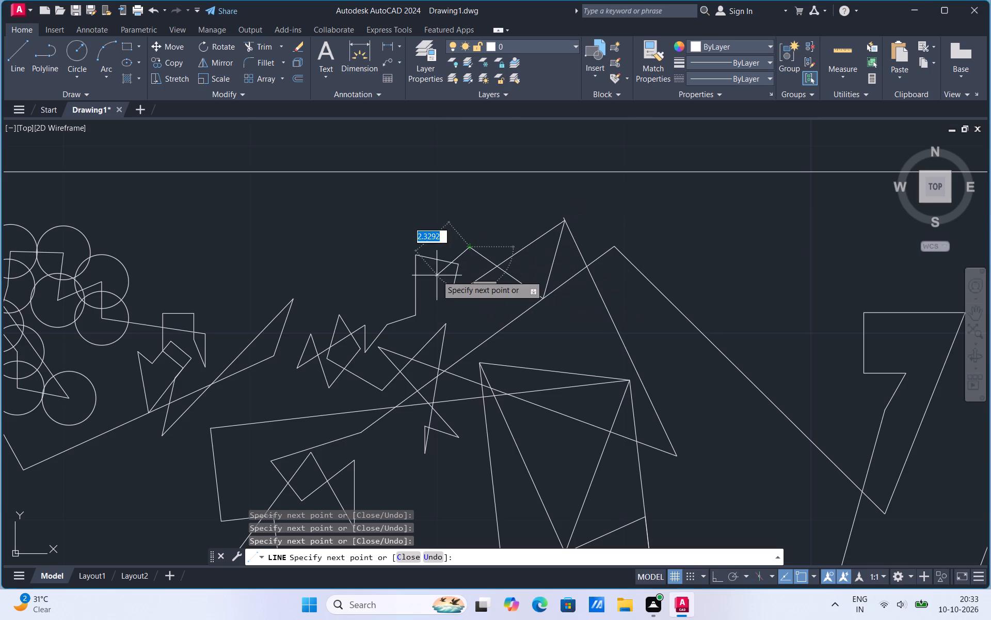
{"action": "left_click", "coordinate": [437, 275]}
{"action": "left_click", "coordinate": [409, 254]}
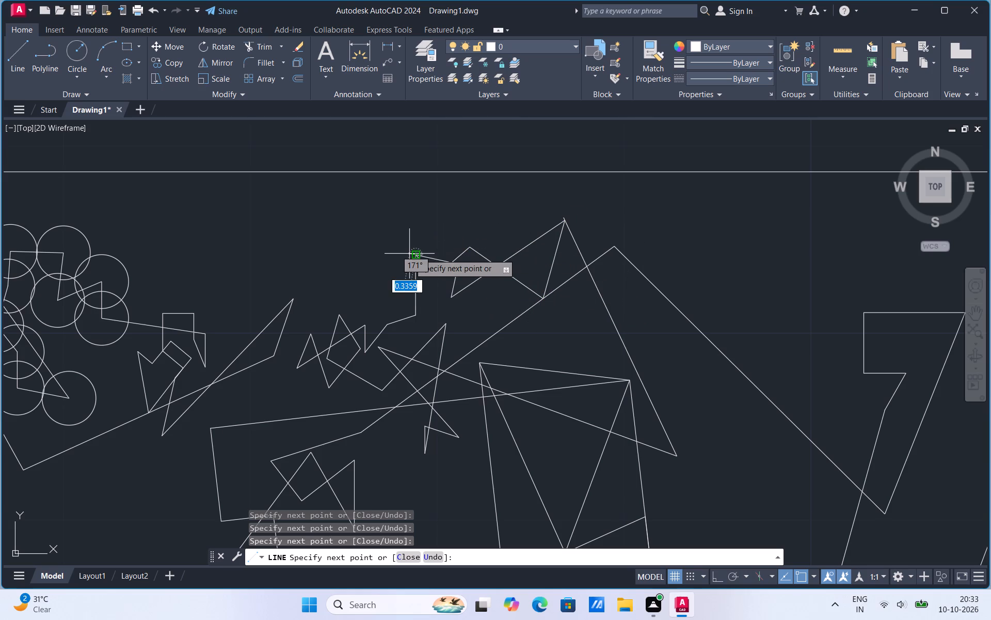
Trace a small triangle on the flag's west edge and overlapping angular shapes over its north corner with the continuing line.
{"action": "left_click", "coordinate": [402, 281]}
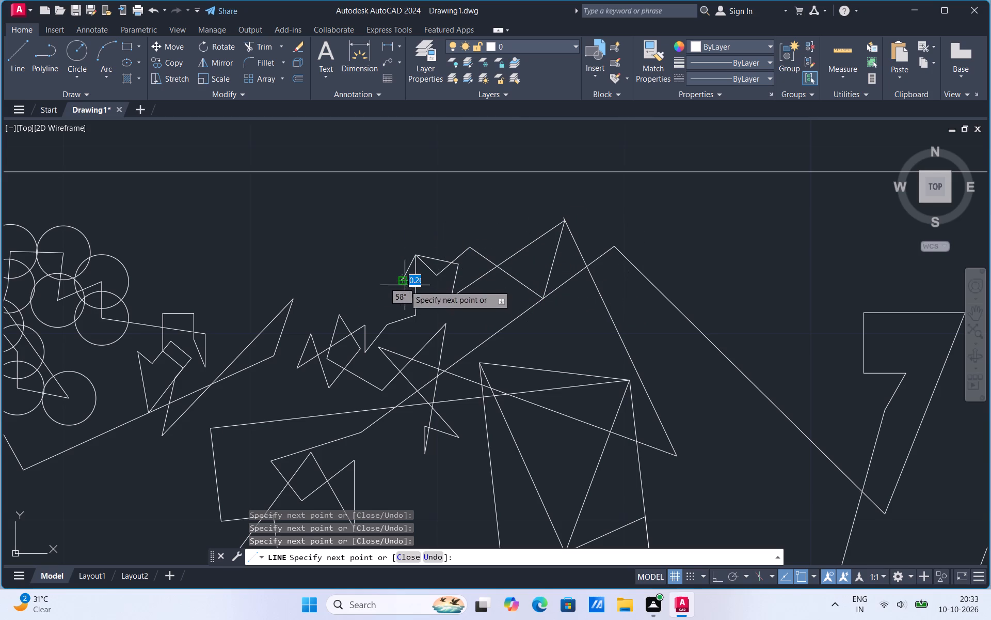
{"action": "left_click", "coordinate": [410, 301]}
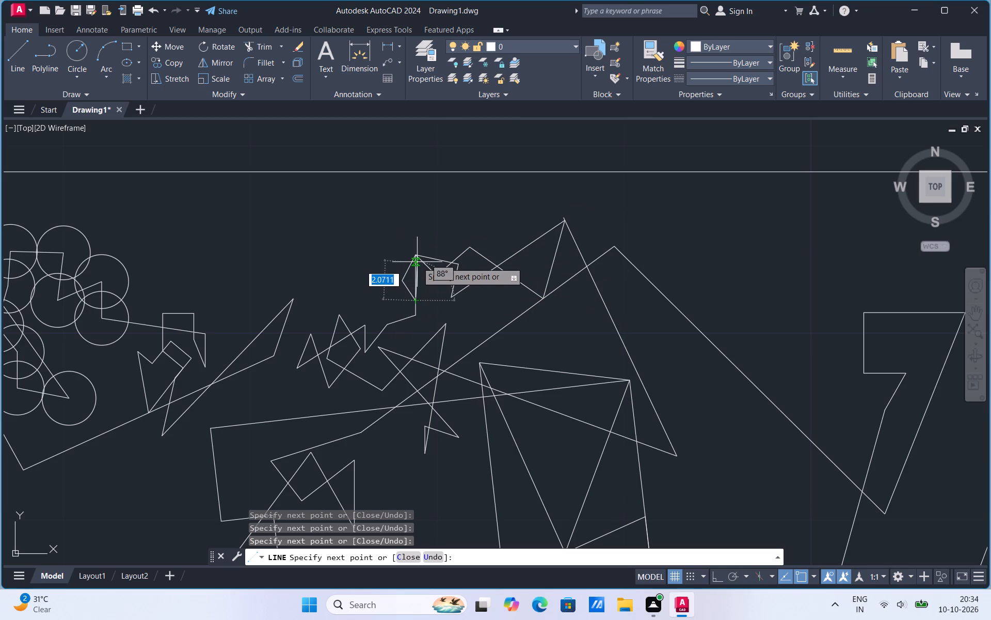
{"action": "left_click", "coordinate": [417, 262]}
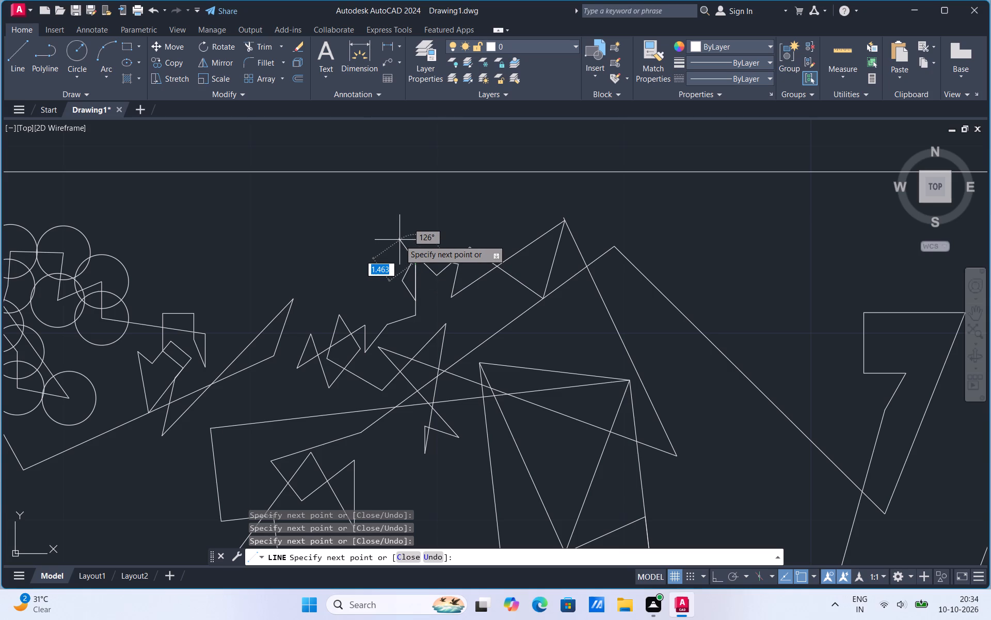
{"action": "left_click", "coordinate": [399, 240]}
{"action": "left_click", "coordinate": [378, 260]}
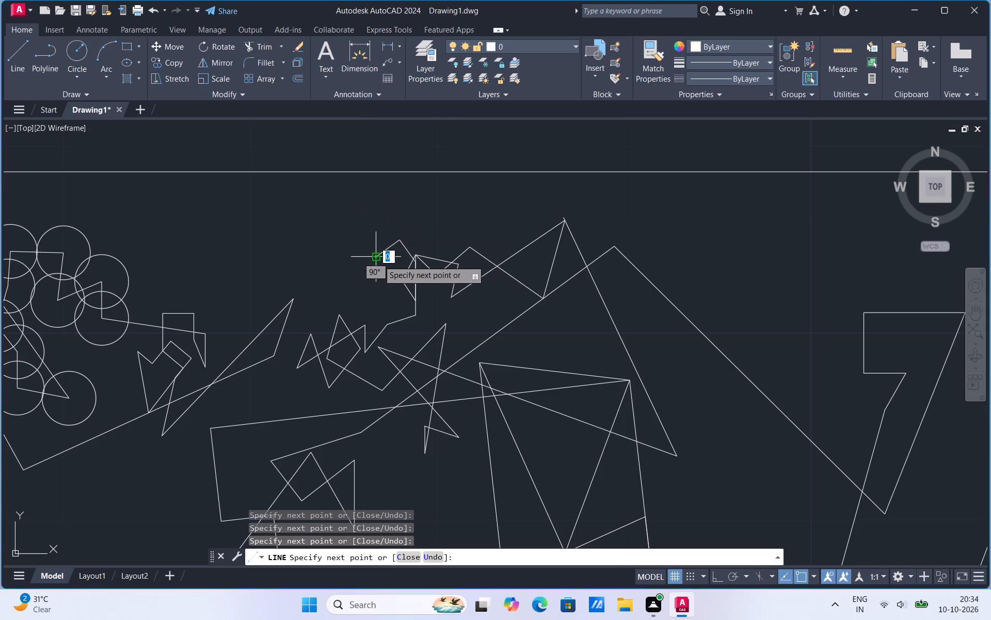
{"action": "left_click", "coordinate": [434, 272]}
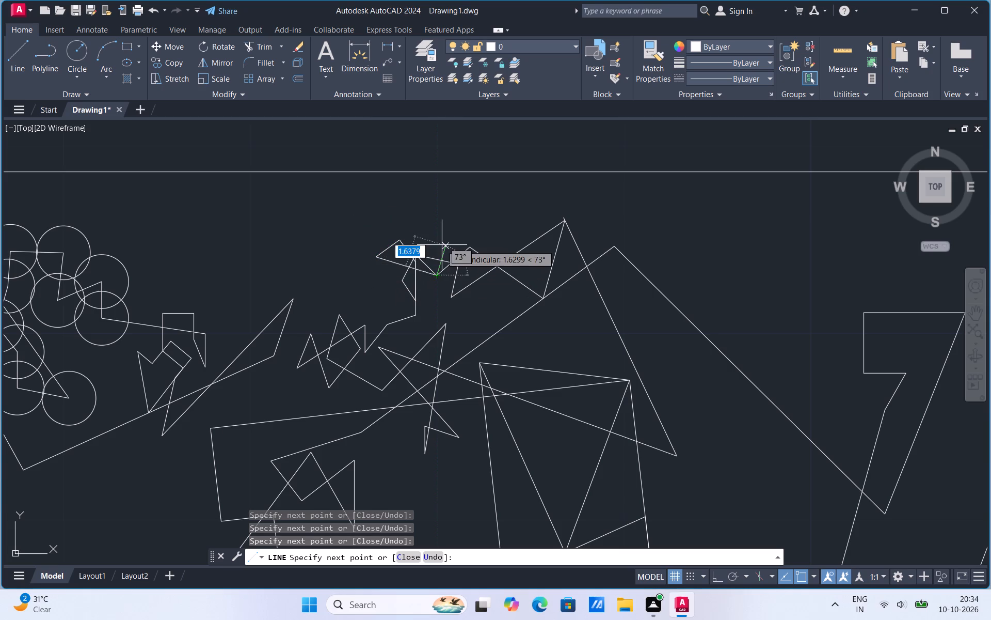
{"action": "left_click", "coordinate": [442, 245]}
{"action": "left_click", "coordinate": [394, 250]}
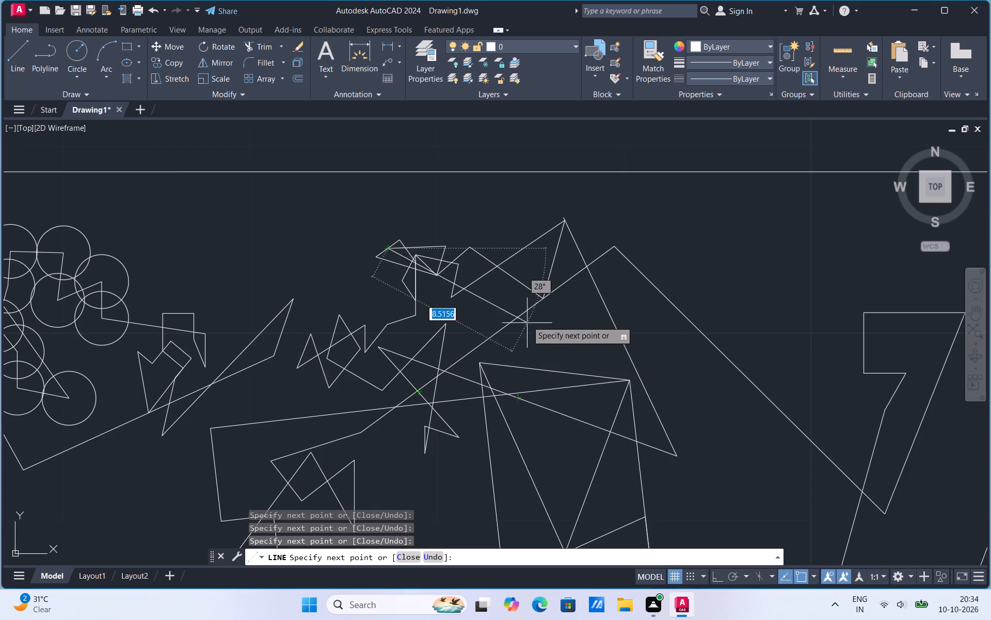
Run the line back east to the zigzag's lowest vertex, add a peak and a V, and return west through the flag's corners.
{"action": "left_click", "coordinate": [544, 296]}
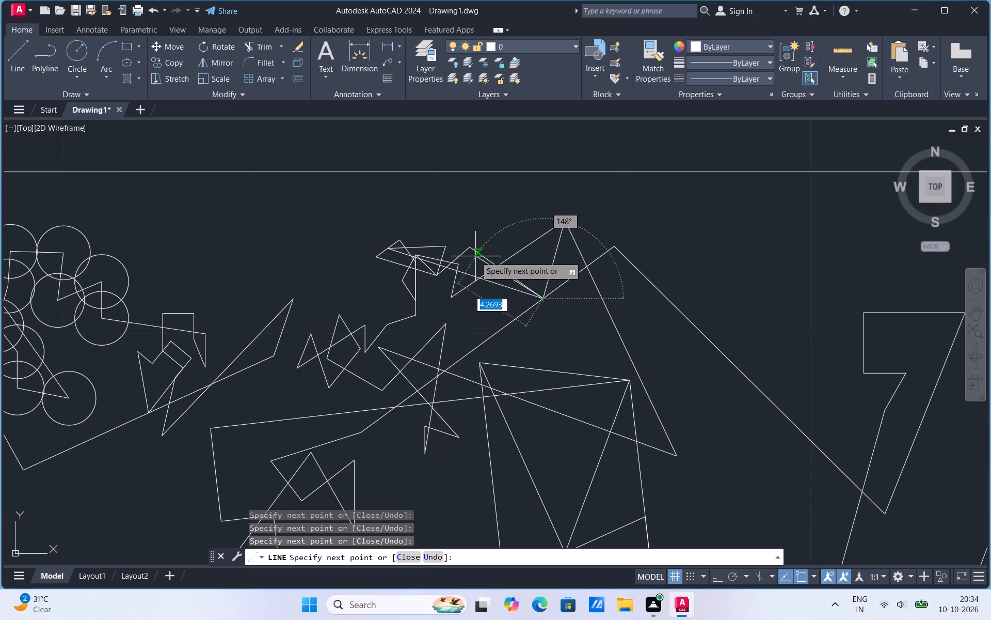
{"action": "left_click", "coordinate": [530, 246]}
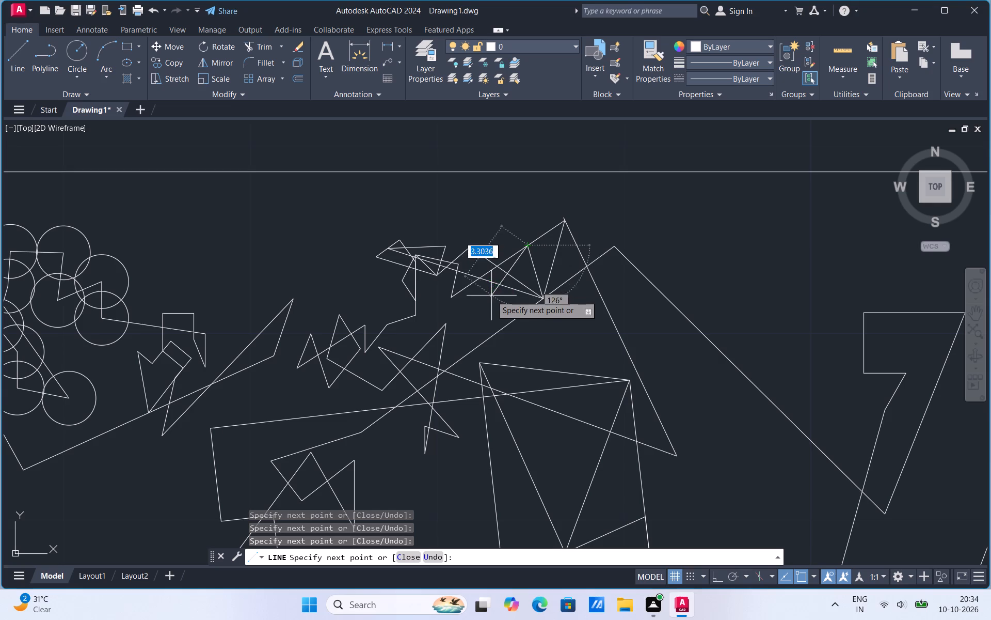
{"action": "left_click", "coordinate": [489, 339]}
{"action": "left_click", "coordinate": [451, 297]}
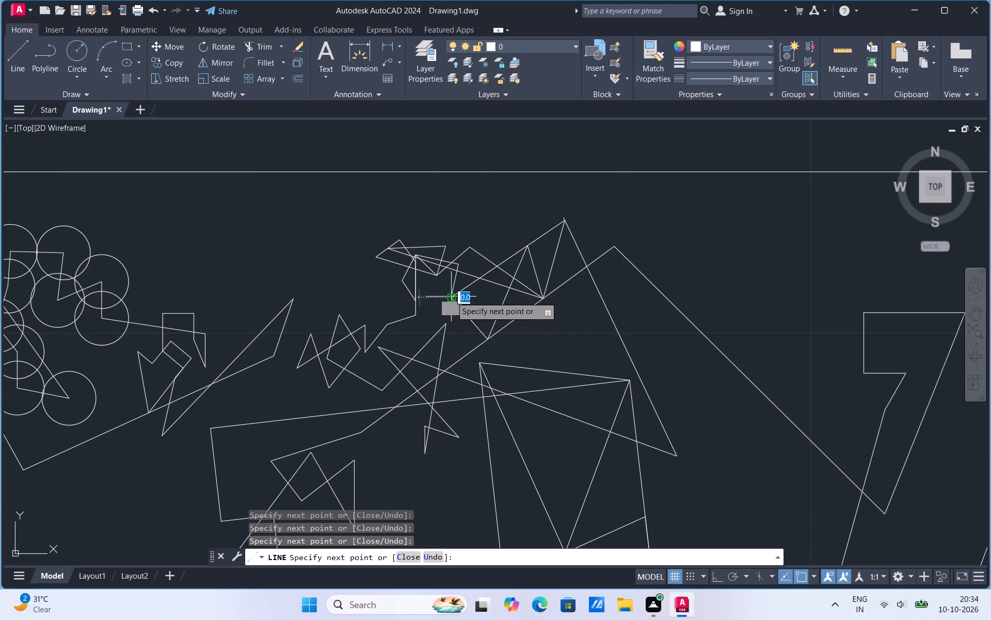
{"action": "left_click", "coordinate": [444, 324]}
{"action": "left_click", "coordinate": [418, 317]}
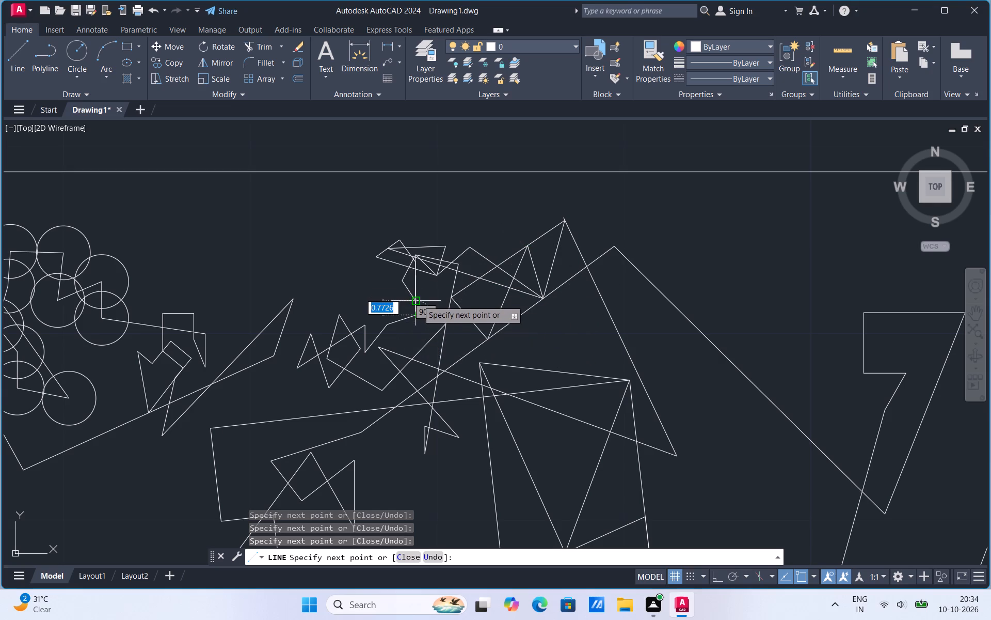
{"action": "left_click", "coordinate": [437, 274]}
{"action": "left_click", "coordinate": [402, 280]}
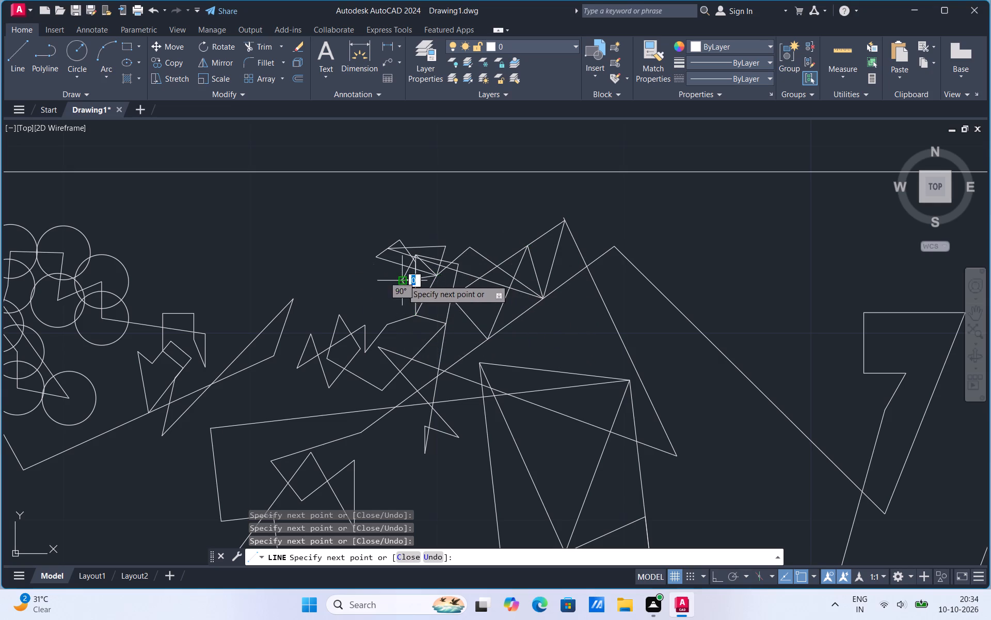
Link the line from the flag to the star's upper vertices, the flag's west tip and the long spike's tip, returning to the star.
{"action": "left_click", "coordinate": [367, 323]}
{"action": "left_click_drag", "start_coordinate": [339, 314], "coordinate": [343, 307]}
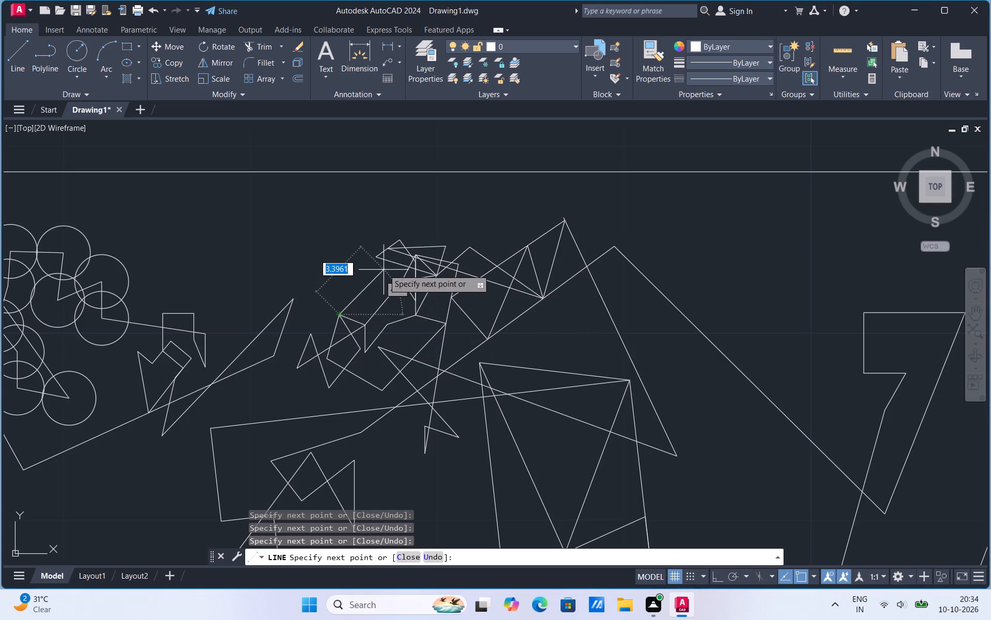
{"action": "left_click", "coordinate": [378, 256]}
{"action": "left_click", "coordinate": [289, 299]}
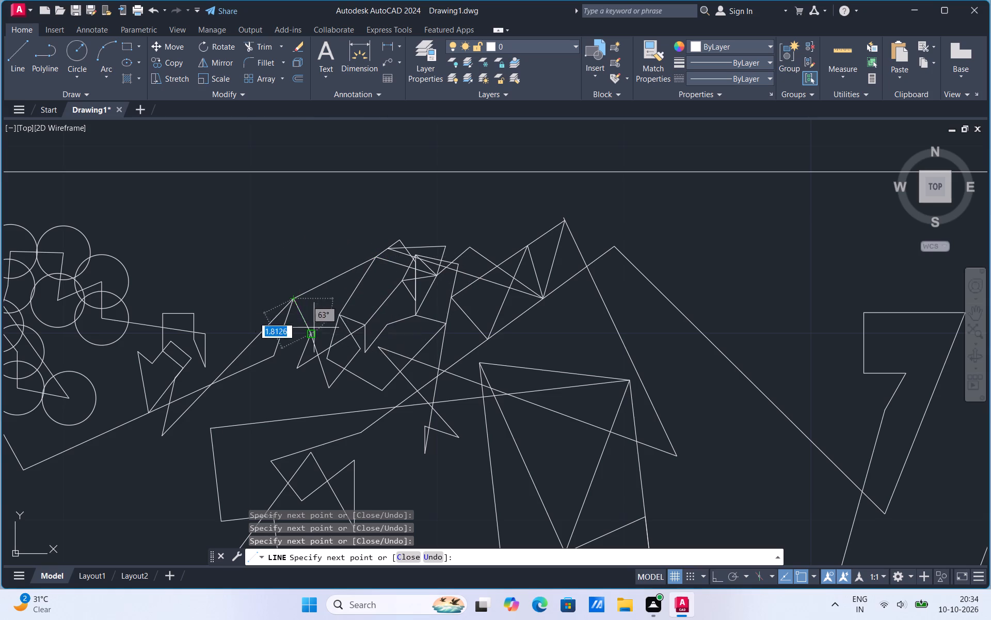
{"action": "left_click", "coordinate": [333, 313]}
Spiral the line outward in two nested angular loops just north of the star shape, ending the second over the star.
{"action": "left_click", "coordinate": [321, 267]}
{"action": "left_click", "coordinate": [345, 275]}
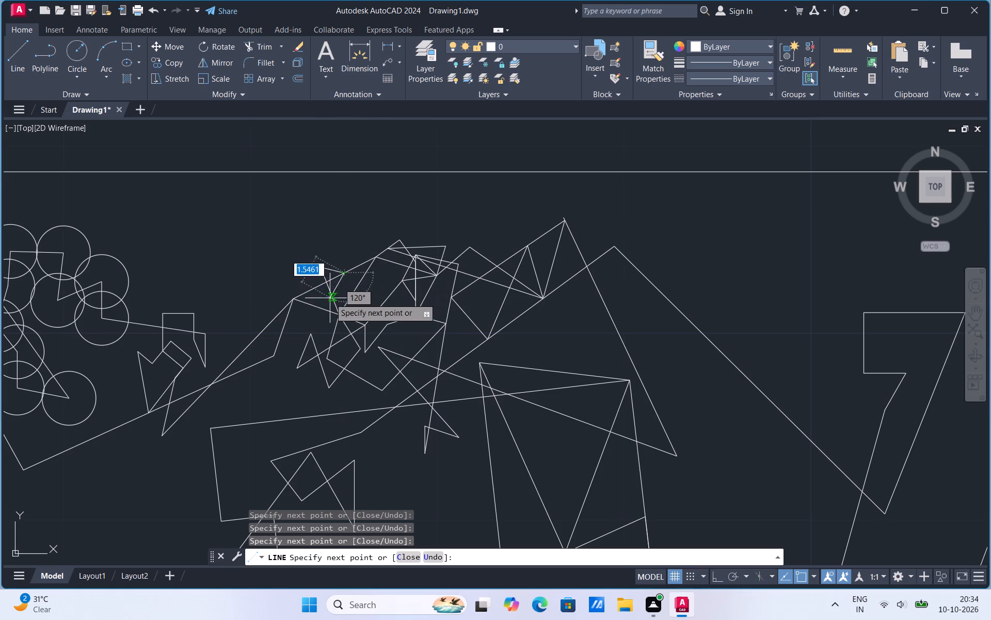
{"action": "left_click", "coordinate": [329, 299]}
{"action": "left_click", "coordinate": [314, 271]}
{"action": "left_click", "coordinate": [333, 250]}
{"action": "left_click", "coordinate": [363, 264]}
{"action": "left_click", "coordinate": [361, 299]}
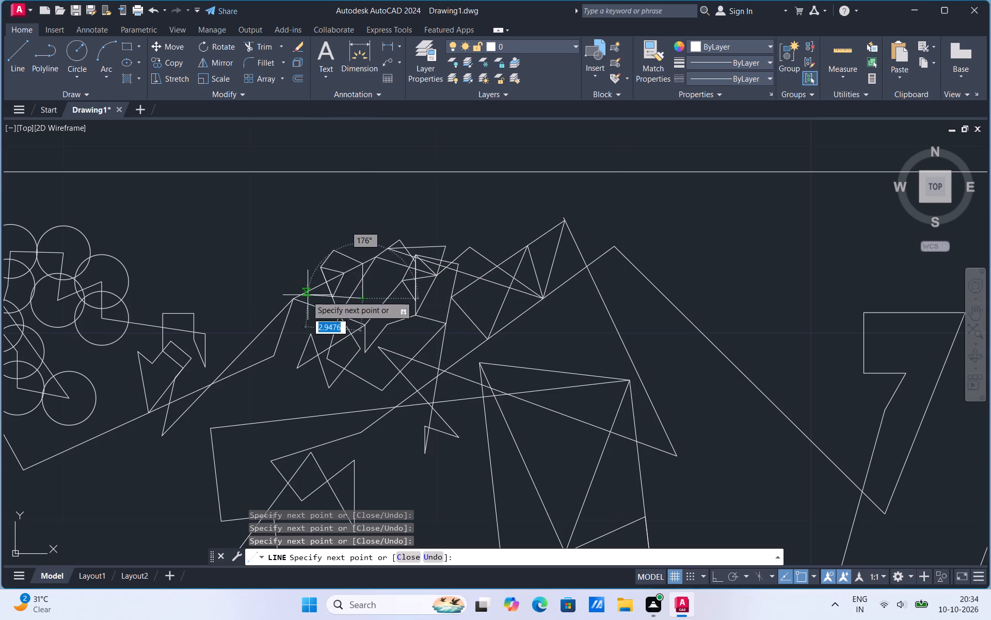
{"action": "left_click", "coordinate": [303, 297]}
{"action": "left_click_drag", "start_coordinate": [295, 250], "coordinate": [306, 248]}
{"action": "left_click", "coordinate": [357, 238]}
{"action": "left_click", "coordinate": [381, 285]}
{"action": "left_click_drag", "start_coordinate": [326, 344], "coordinate": [325, 342]}
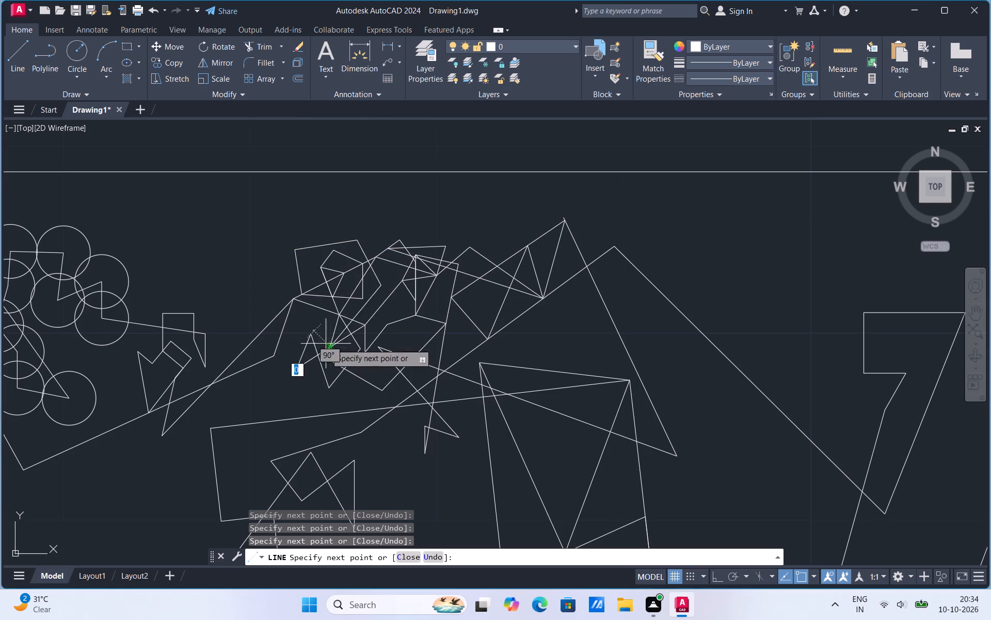
Wrap a larger angular loop around the spiral, passing the spike's tip and ending just southwest of it.
{"action": "left_click_drag", "start_coordinate": [325, 342], "coordinate": [322, 335]}
{"action": "left_click", "coordinate": [289, 297]}
{"action": "left_click_drag", "start_coordinate": [275, 256], "coordinate": [290, 246]}
{"action": "left_click_drag", "start_coordinate": [335, 214], "coordinate": [341, 219]}
{"action": "left_click", "coordinate": [376, 247]}
{"action": "left_click", "coordinate": [390, 302]}
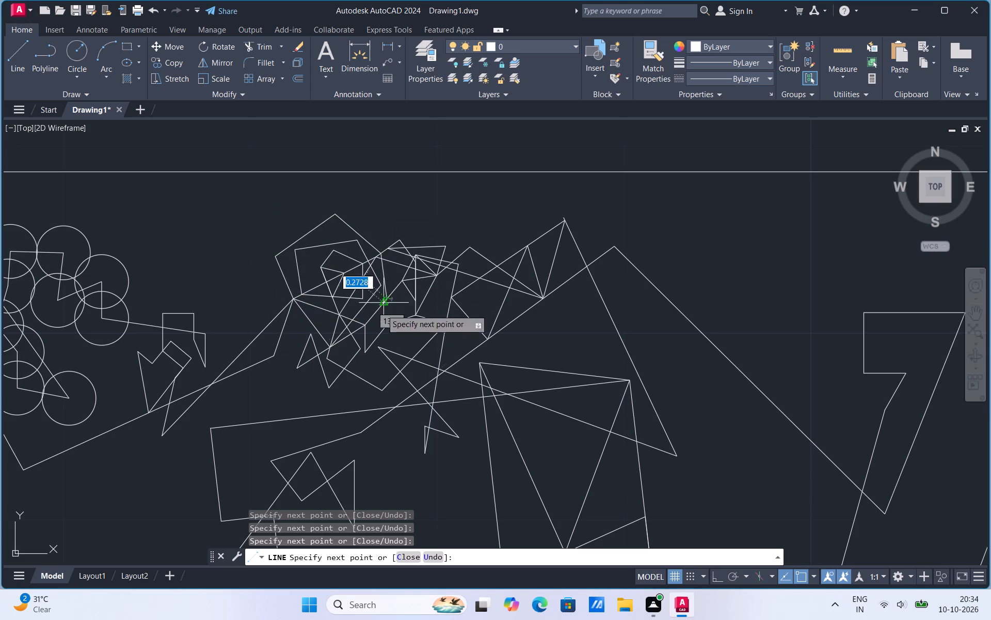
{"action": "left_click", "coordinate": [307, 351]}
{"action": "left_click", "coordinate": [274, 308]}
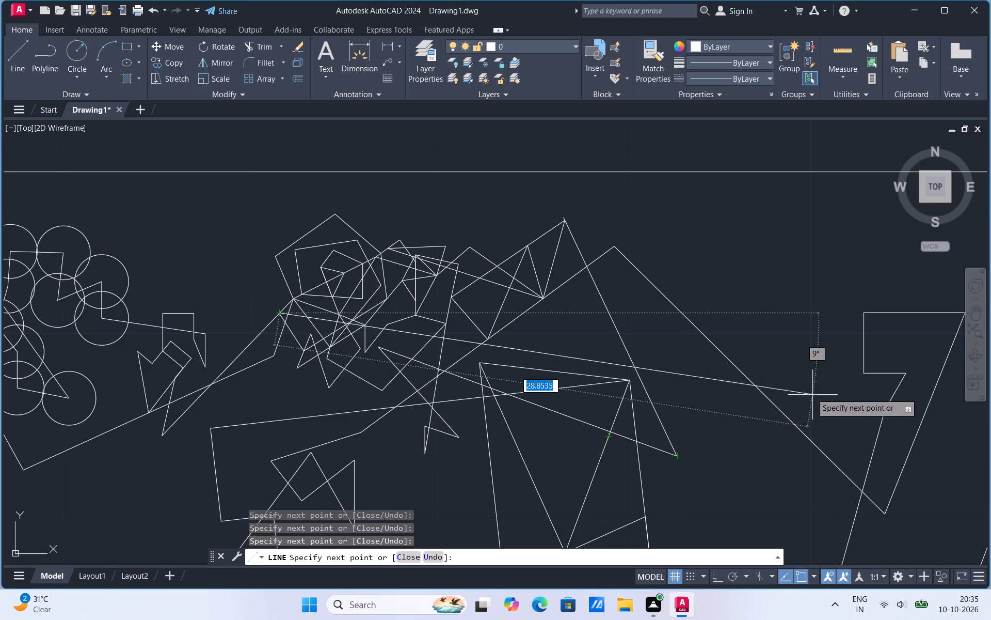
Run the line east past the tall polygon, continue about 6.2 units southeast and 4.6 units north, and return west to the long diagonal.
{"action": "left_click", "coordinate": [677, 395]}
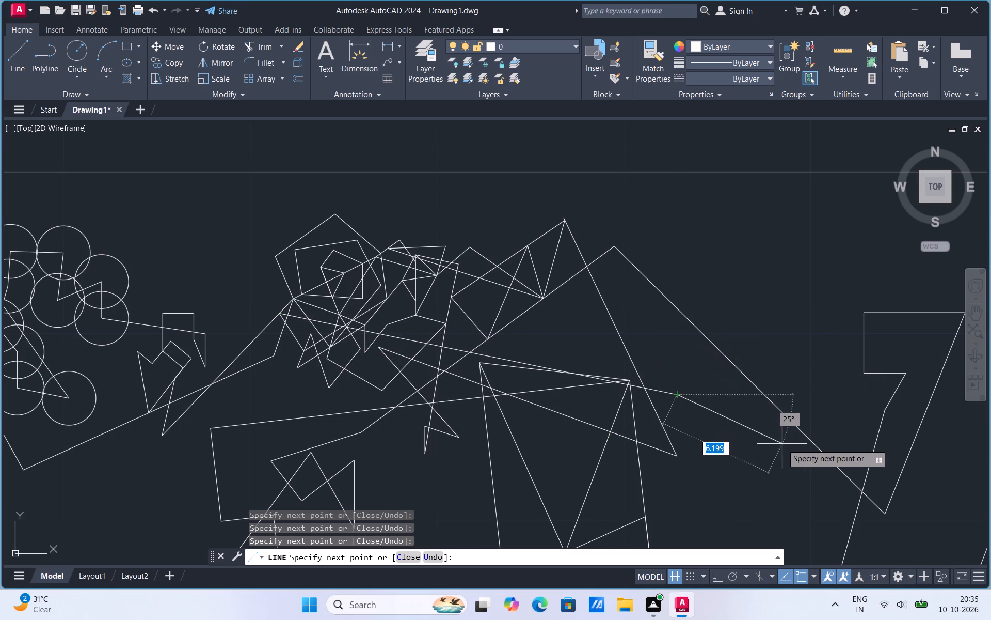
{"action": "left_click", "coordinate": [782, 444]}
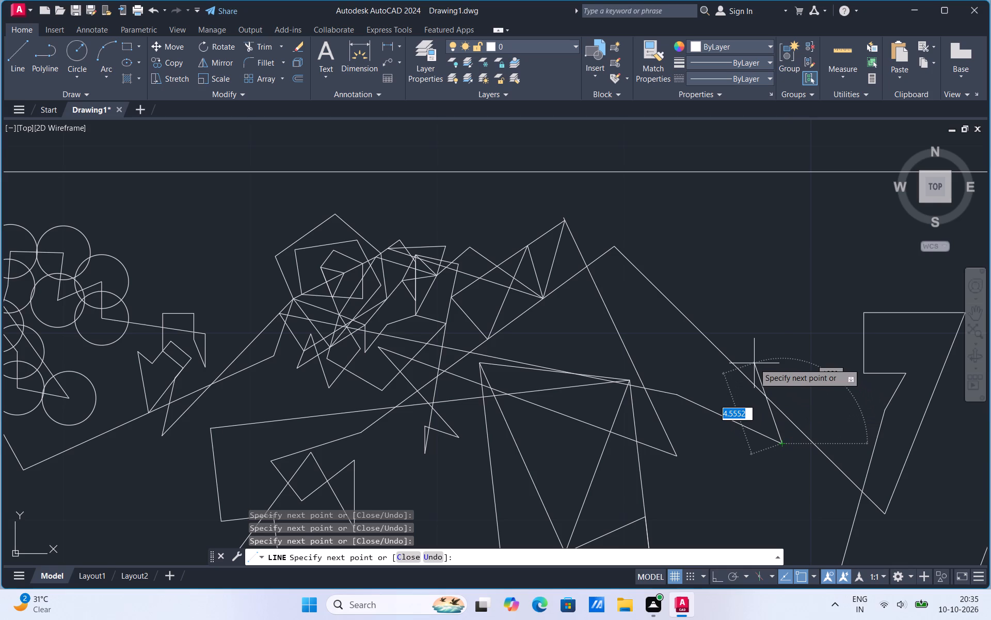
{"action": "left_click", "coordinate": [754, 363]}
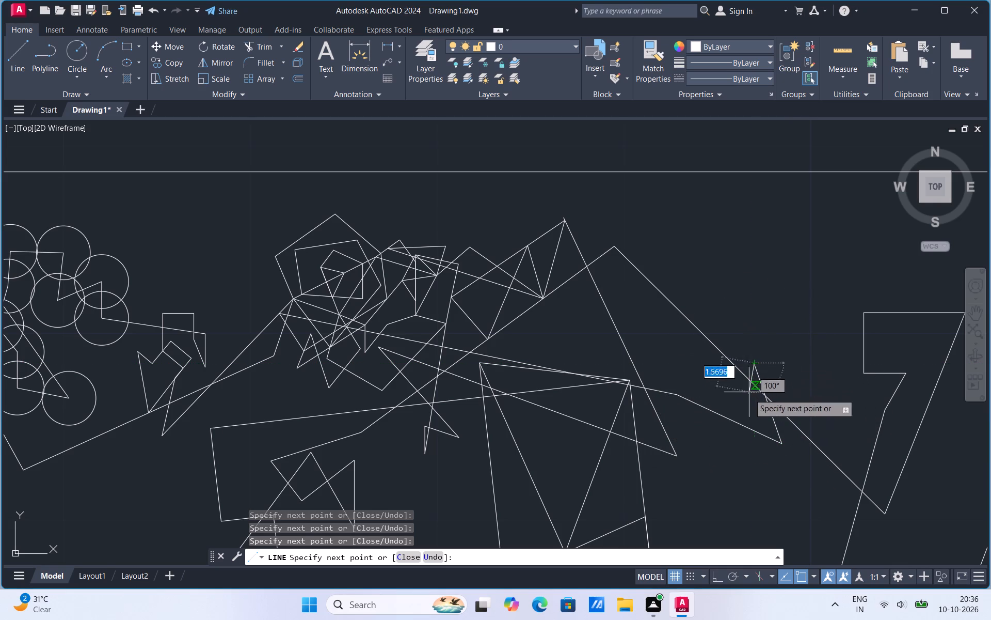
{"action": "left_click", "coordinate": [674, 381]}
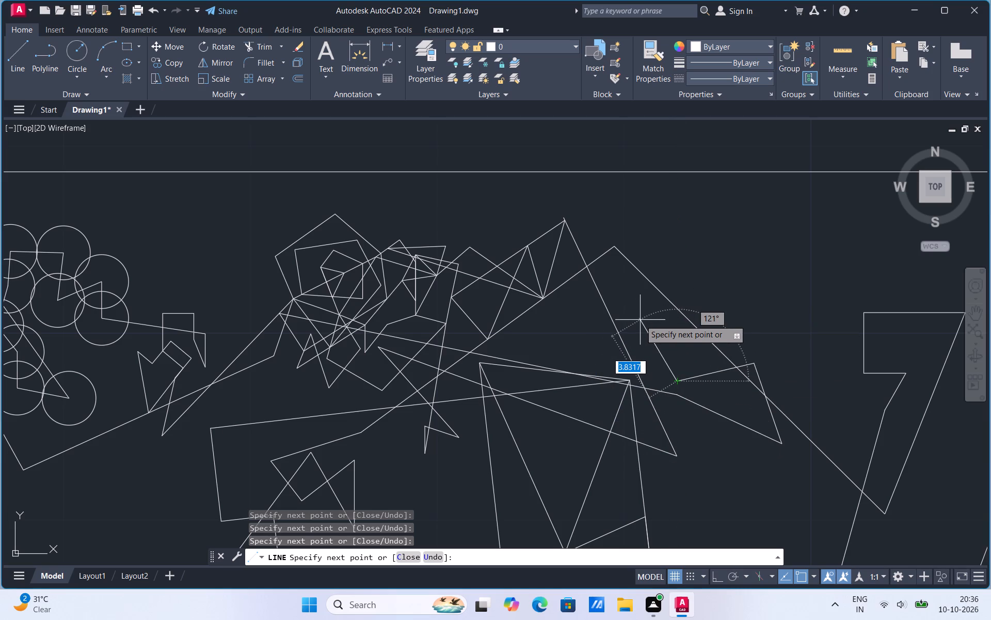
{"action": "left_click", "coordinate": [631, 348]}
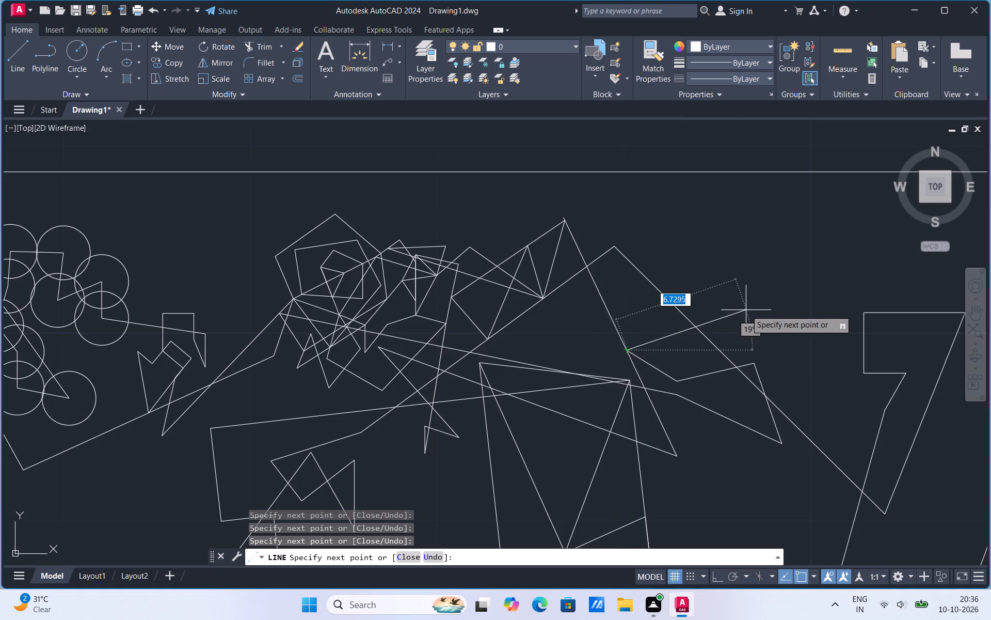
Take the line about 6.2 units northeast across the peak's east slope, form a narrow V, and extend it east into a sharp hooked shape.
{"action": "left_click", "coordinate": [718, 277]}
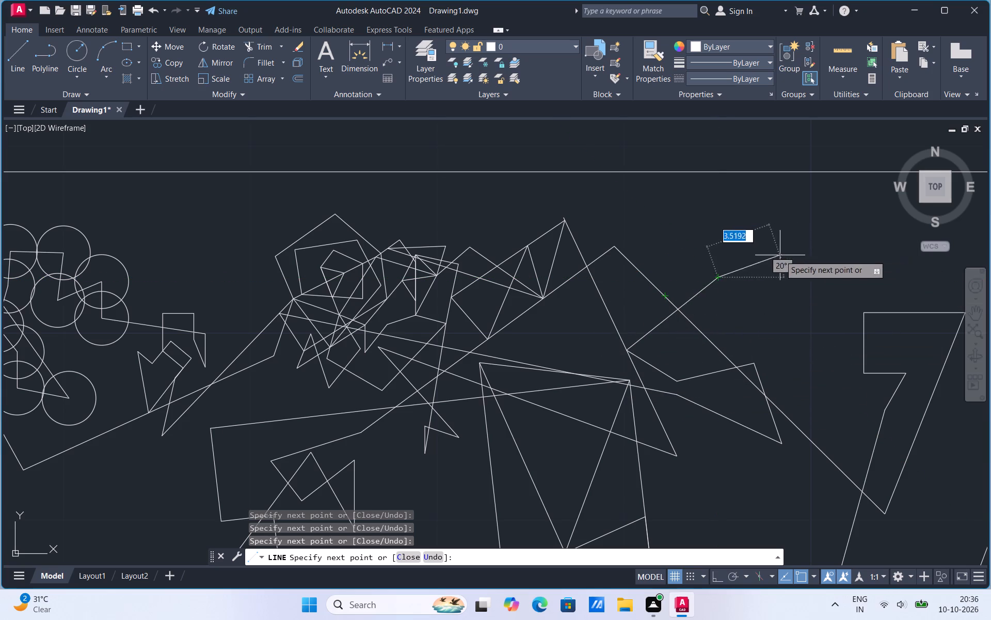
{"action": "left_click", "coordinate": [699, 332]}
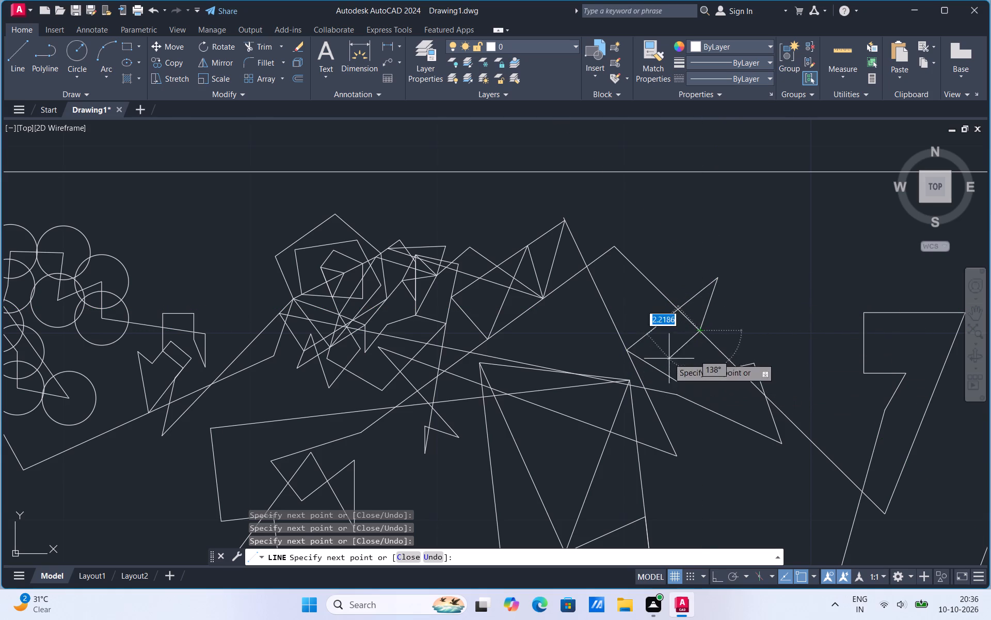
{"action": "left_click", "coordinate": [691, 273]}
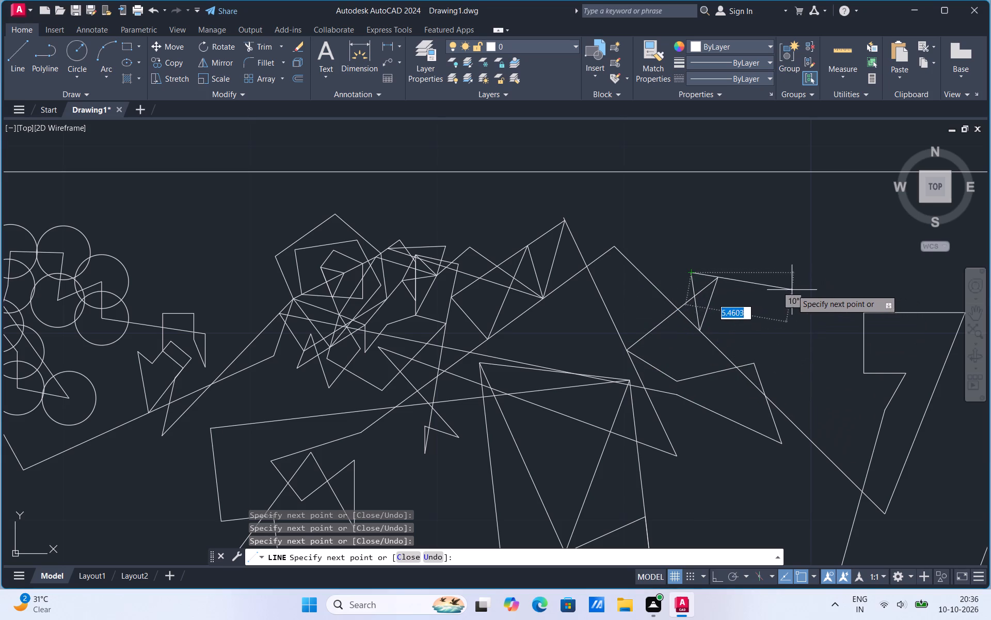
{"action": "left_click", "coordinate": [778, 286]}
{"action": "left_click", "coordinate": [801, 327]}
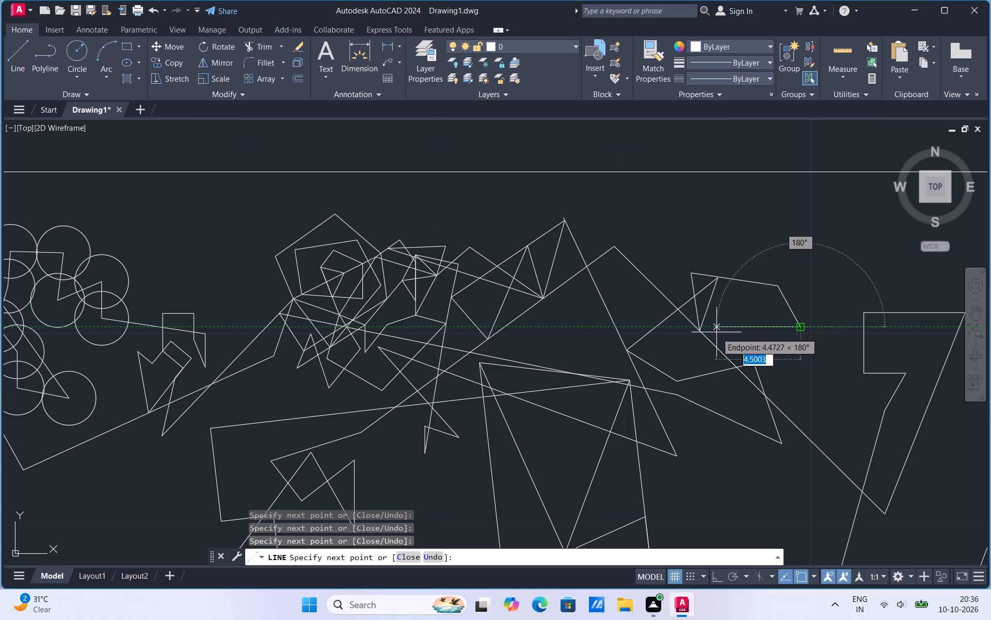
{"action": "left_click", "coordinate": [758, 315]}
{"action": "left_click", "coordinate": [836, 346]}
{"action": "left_click", "coordinate": [821, 296]}
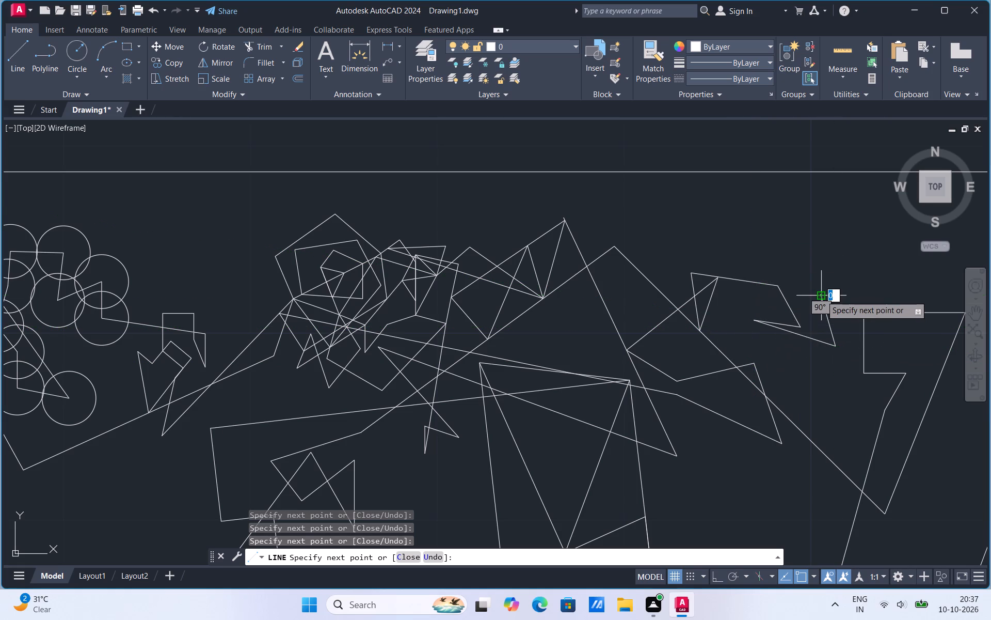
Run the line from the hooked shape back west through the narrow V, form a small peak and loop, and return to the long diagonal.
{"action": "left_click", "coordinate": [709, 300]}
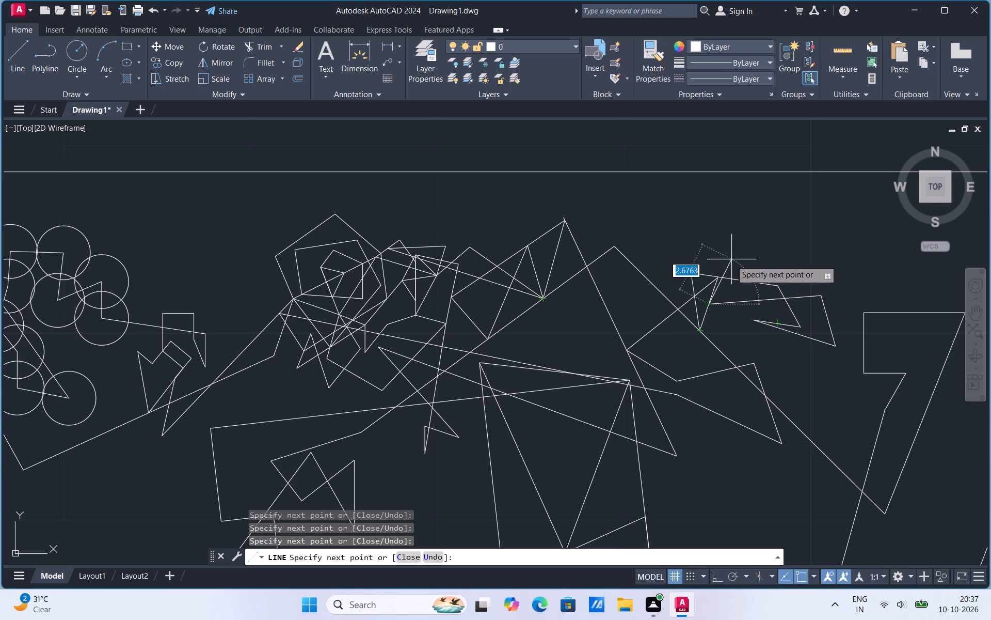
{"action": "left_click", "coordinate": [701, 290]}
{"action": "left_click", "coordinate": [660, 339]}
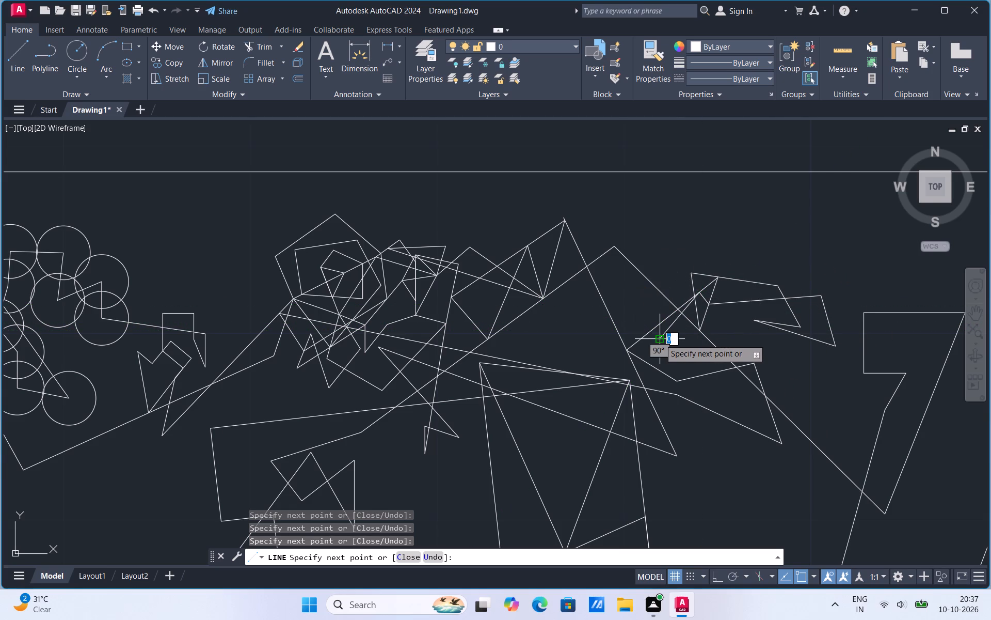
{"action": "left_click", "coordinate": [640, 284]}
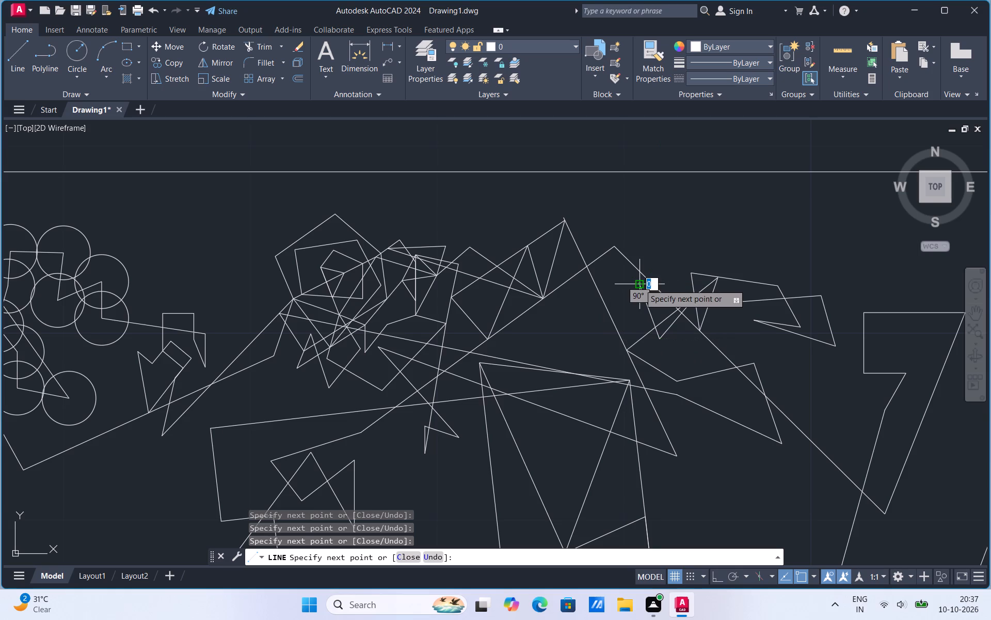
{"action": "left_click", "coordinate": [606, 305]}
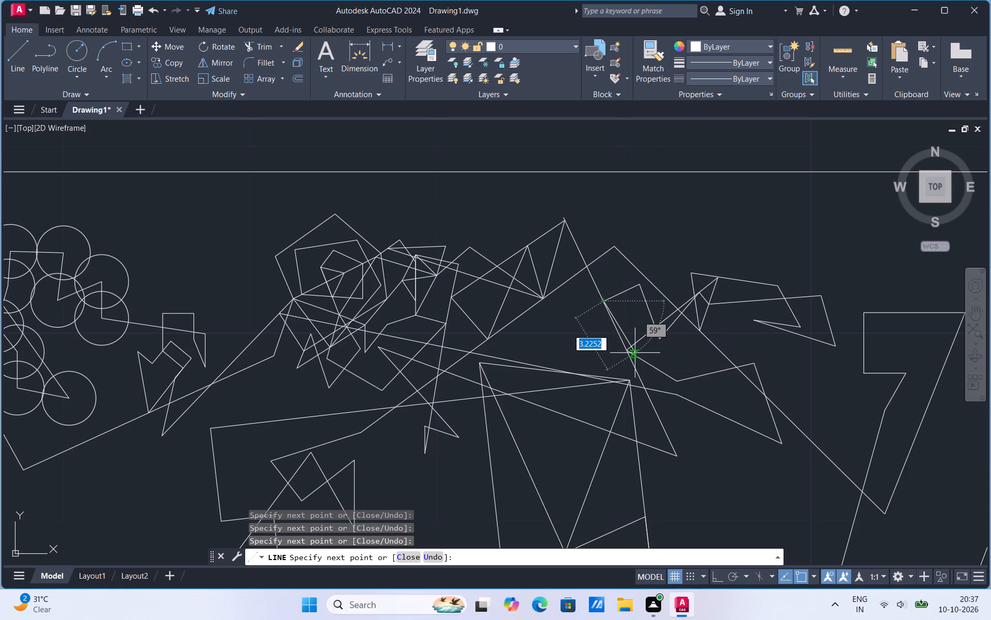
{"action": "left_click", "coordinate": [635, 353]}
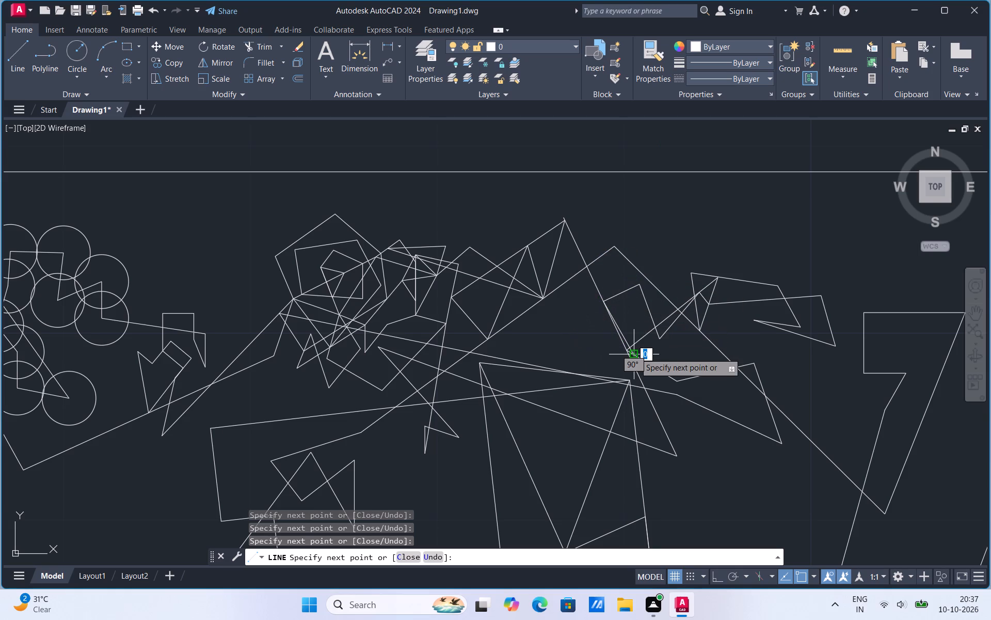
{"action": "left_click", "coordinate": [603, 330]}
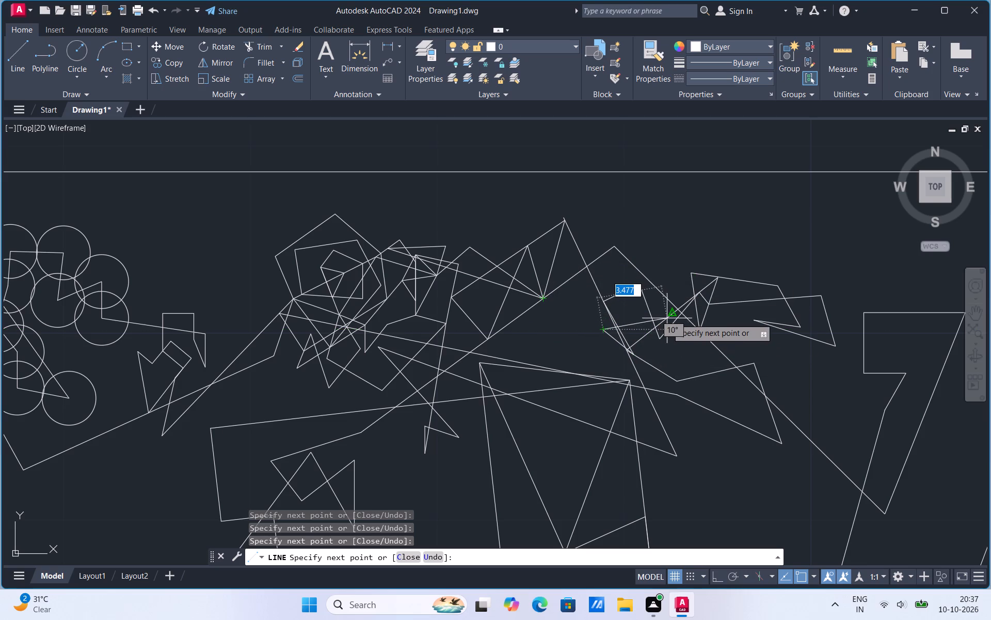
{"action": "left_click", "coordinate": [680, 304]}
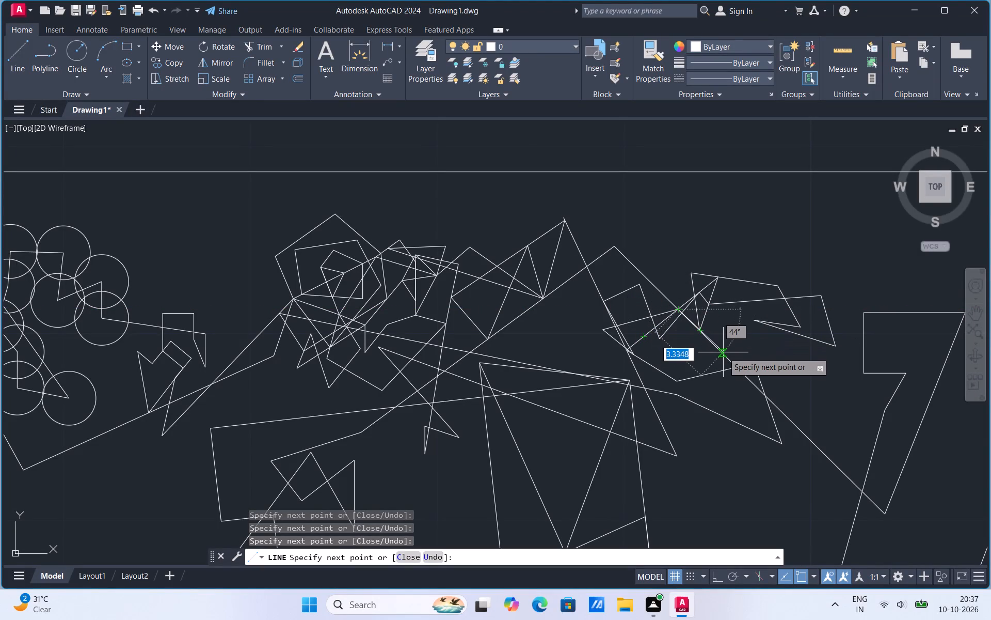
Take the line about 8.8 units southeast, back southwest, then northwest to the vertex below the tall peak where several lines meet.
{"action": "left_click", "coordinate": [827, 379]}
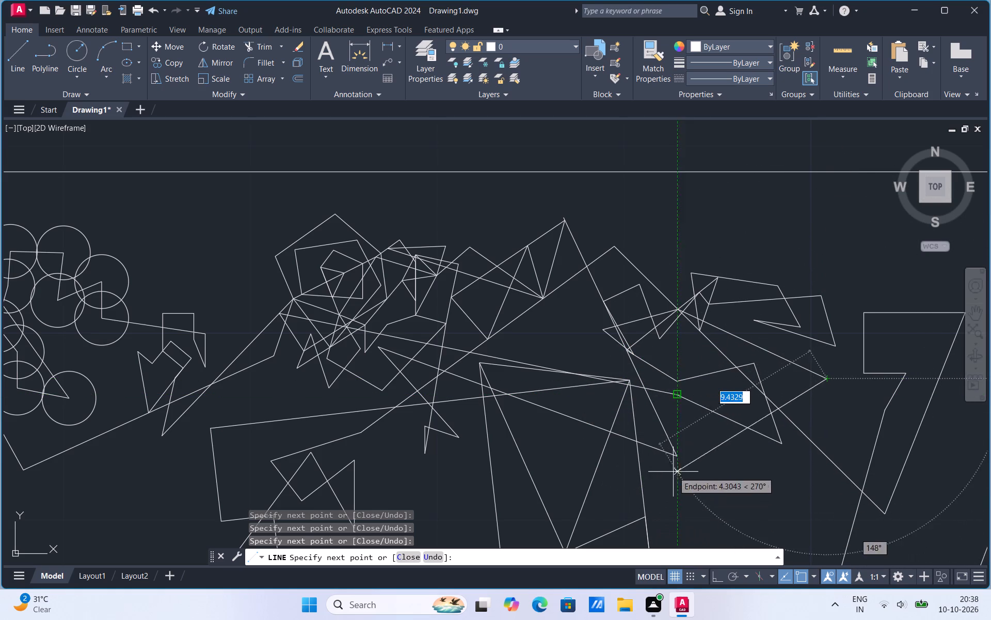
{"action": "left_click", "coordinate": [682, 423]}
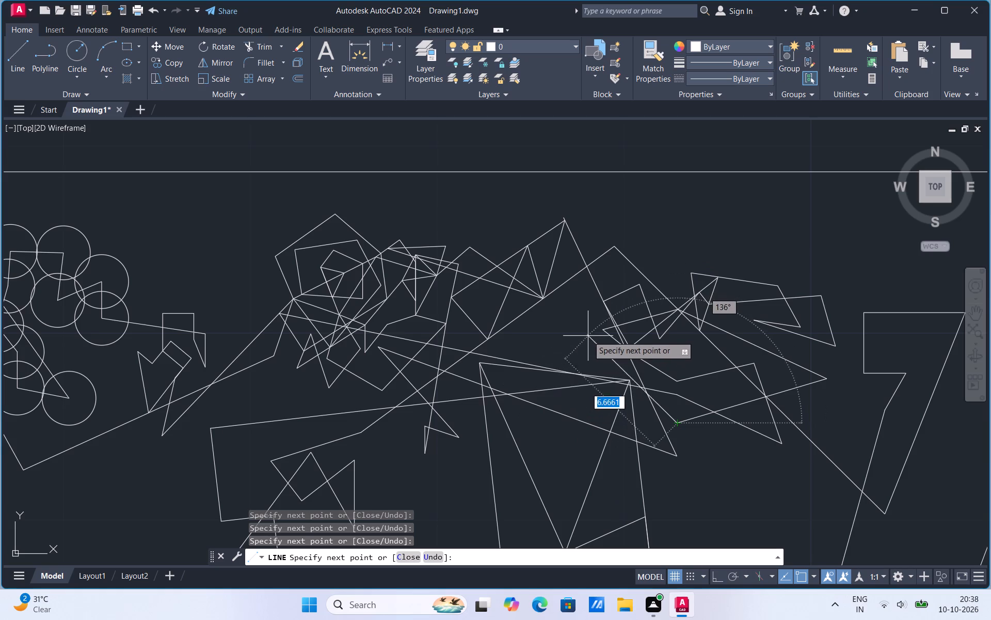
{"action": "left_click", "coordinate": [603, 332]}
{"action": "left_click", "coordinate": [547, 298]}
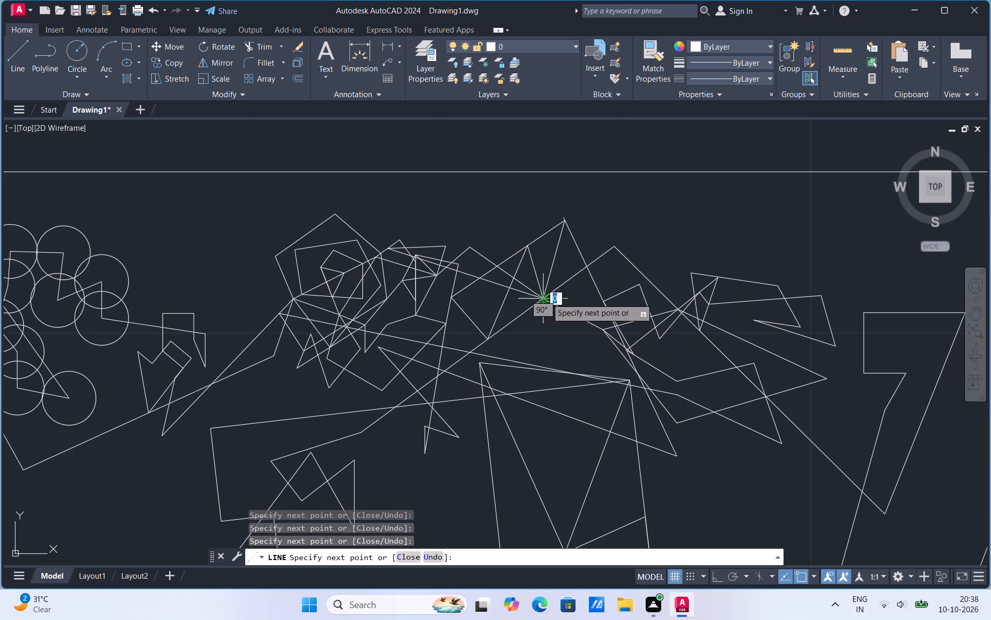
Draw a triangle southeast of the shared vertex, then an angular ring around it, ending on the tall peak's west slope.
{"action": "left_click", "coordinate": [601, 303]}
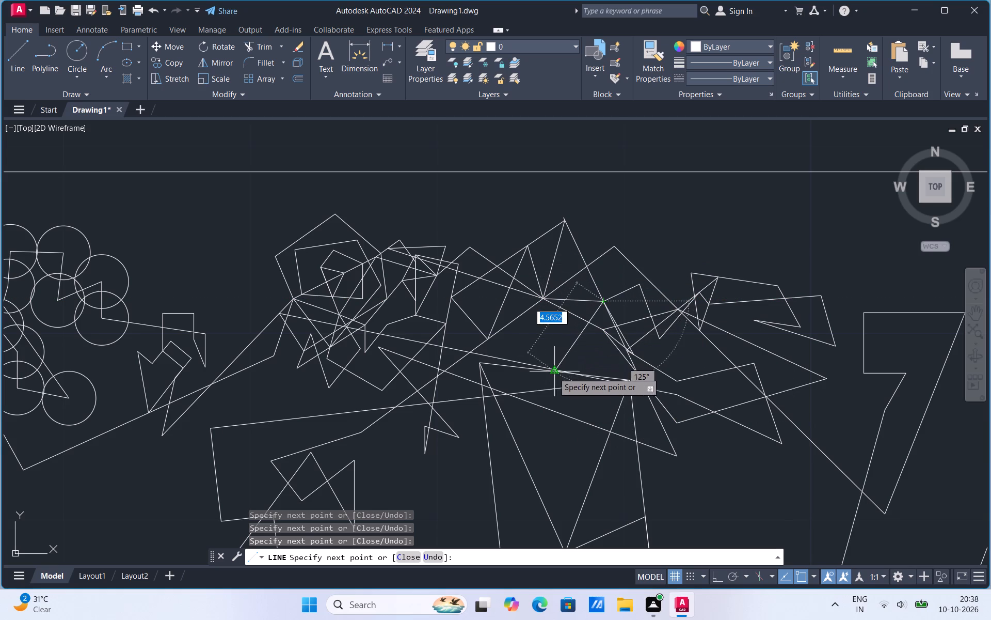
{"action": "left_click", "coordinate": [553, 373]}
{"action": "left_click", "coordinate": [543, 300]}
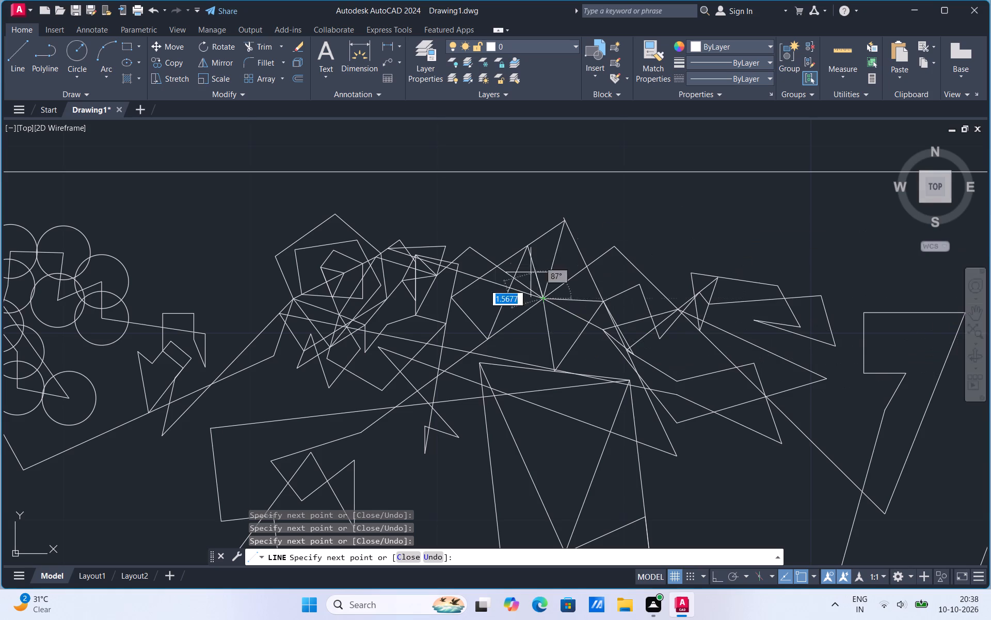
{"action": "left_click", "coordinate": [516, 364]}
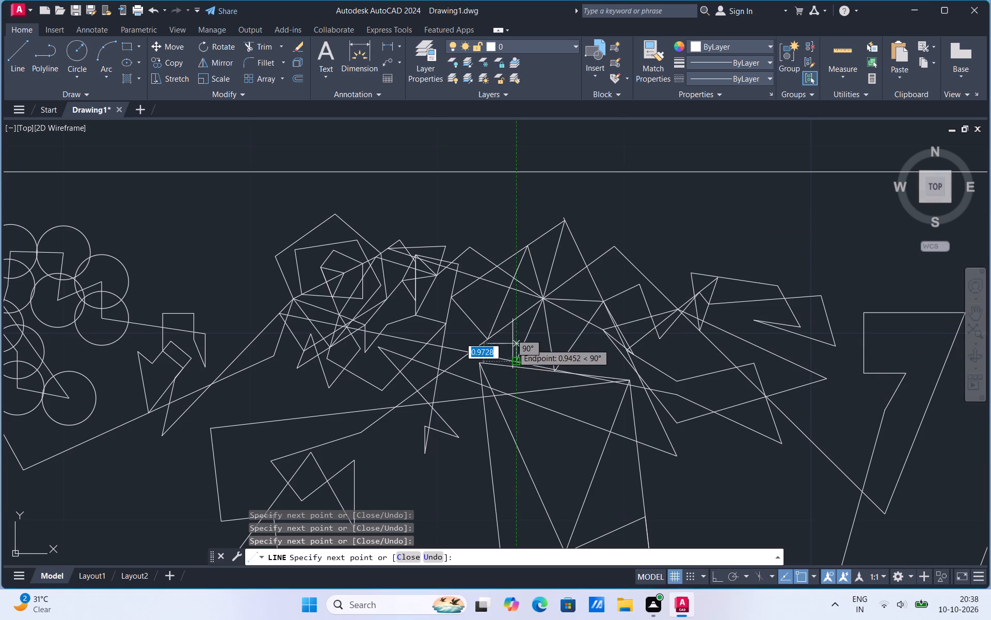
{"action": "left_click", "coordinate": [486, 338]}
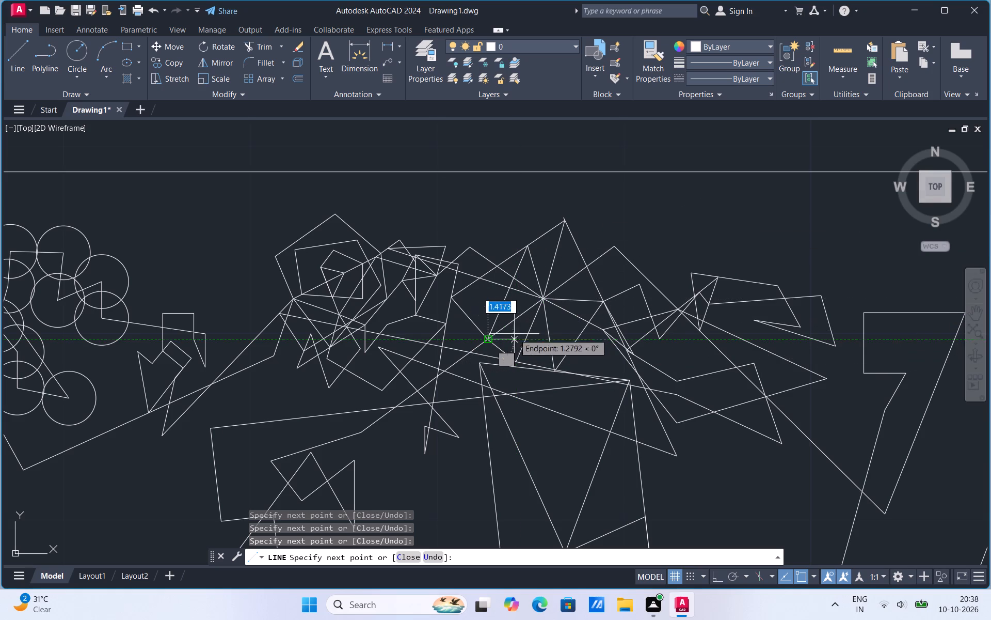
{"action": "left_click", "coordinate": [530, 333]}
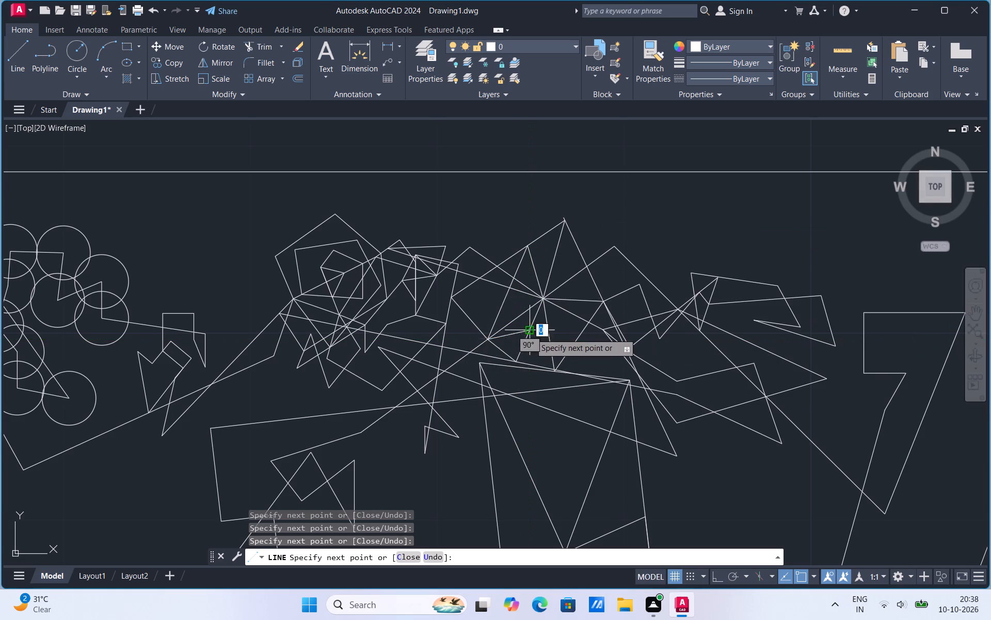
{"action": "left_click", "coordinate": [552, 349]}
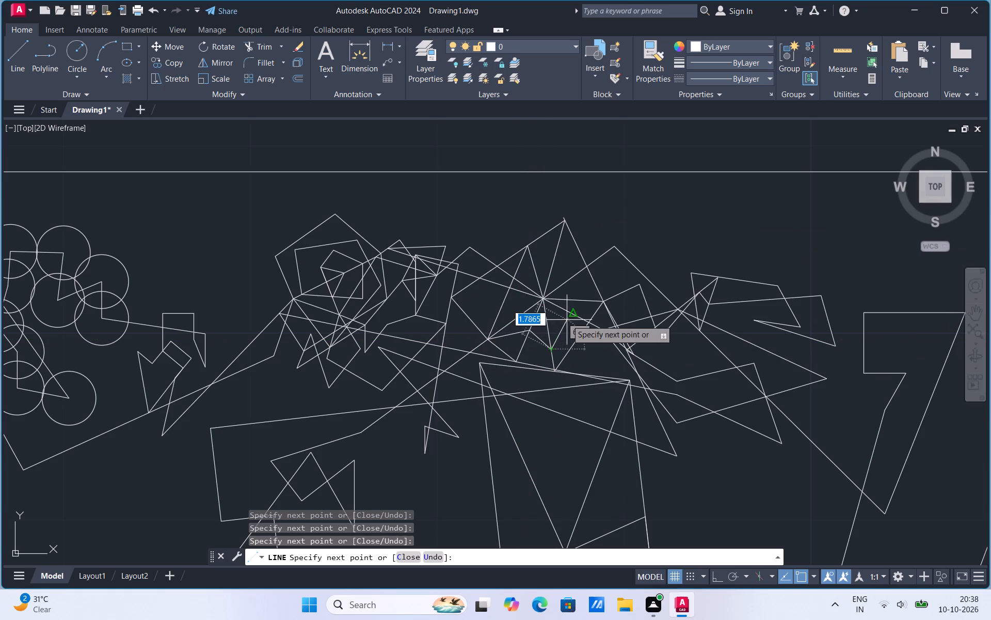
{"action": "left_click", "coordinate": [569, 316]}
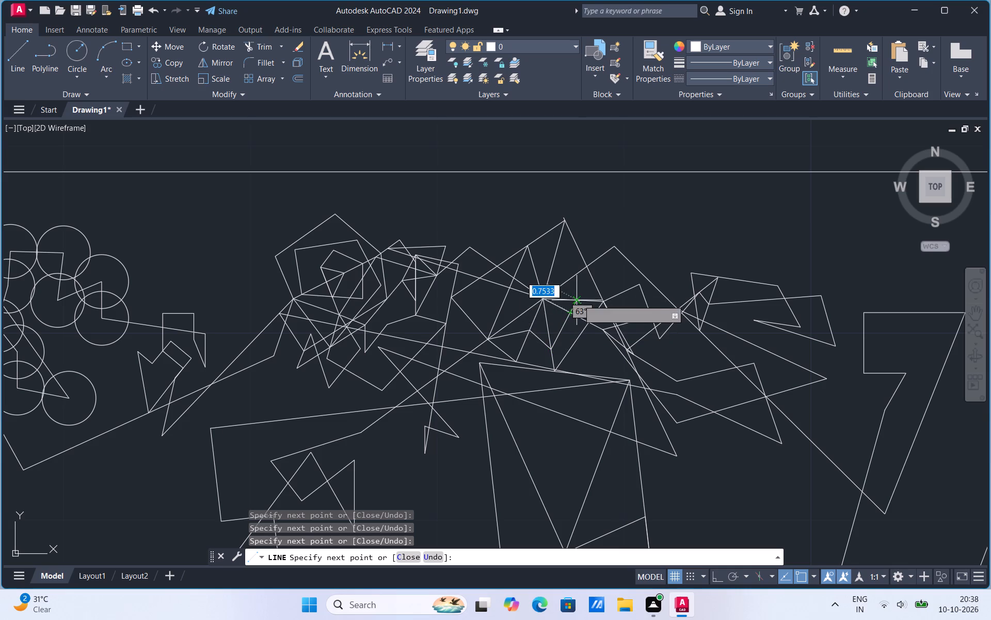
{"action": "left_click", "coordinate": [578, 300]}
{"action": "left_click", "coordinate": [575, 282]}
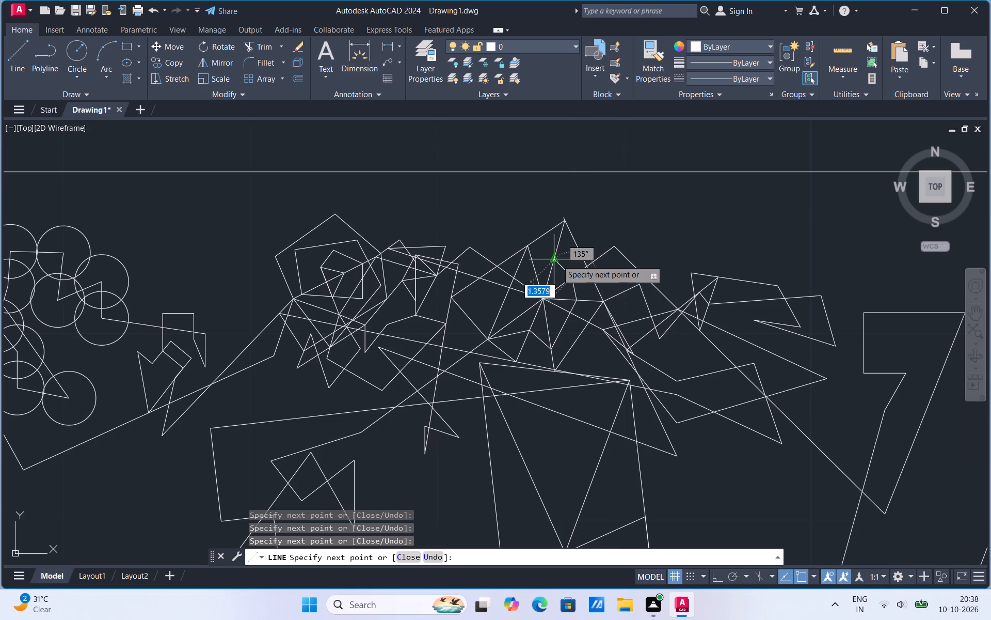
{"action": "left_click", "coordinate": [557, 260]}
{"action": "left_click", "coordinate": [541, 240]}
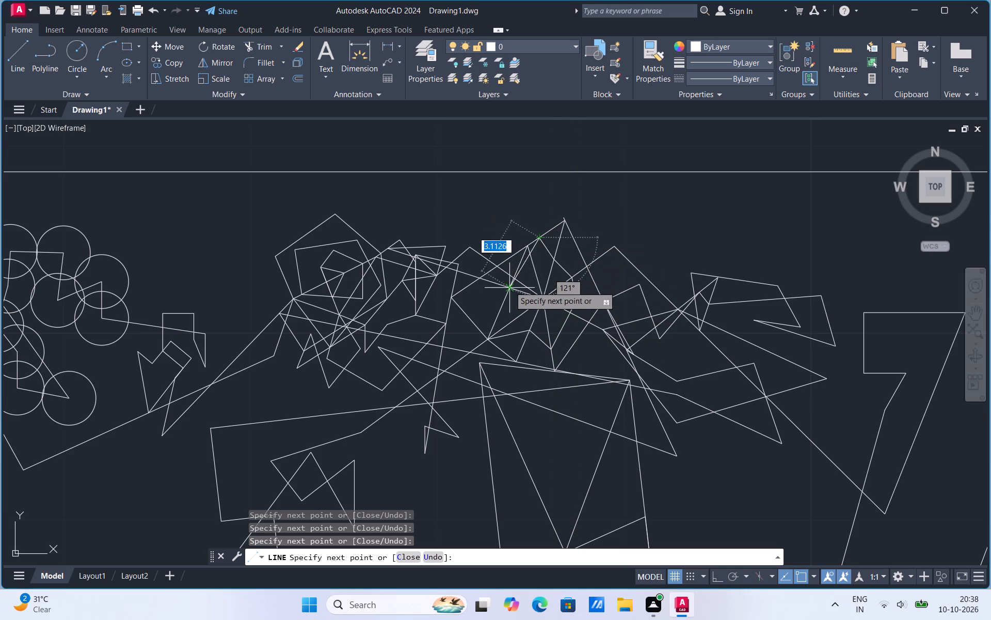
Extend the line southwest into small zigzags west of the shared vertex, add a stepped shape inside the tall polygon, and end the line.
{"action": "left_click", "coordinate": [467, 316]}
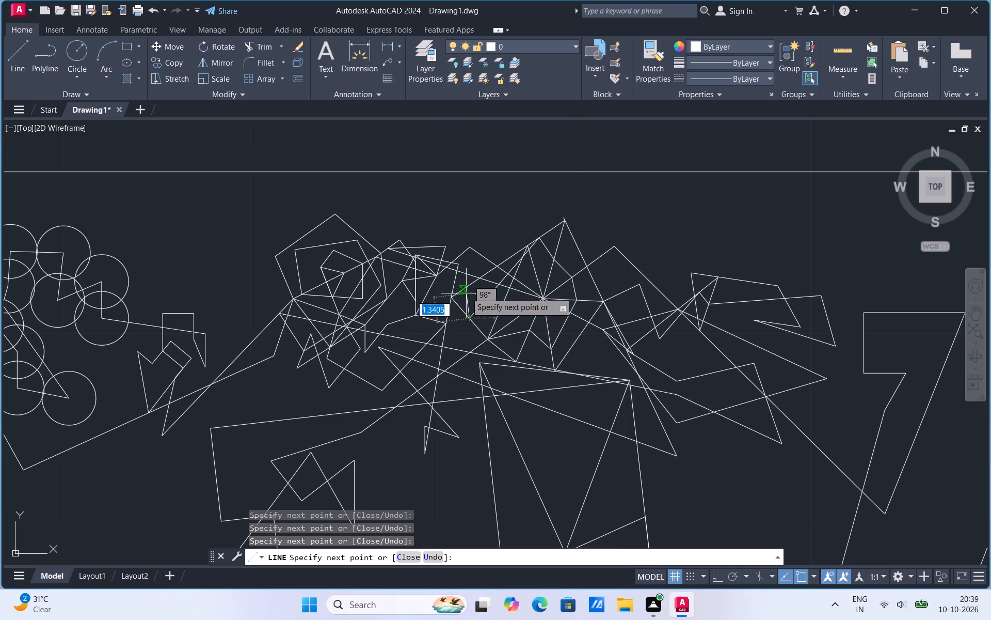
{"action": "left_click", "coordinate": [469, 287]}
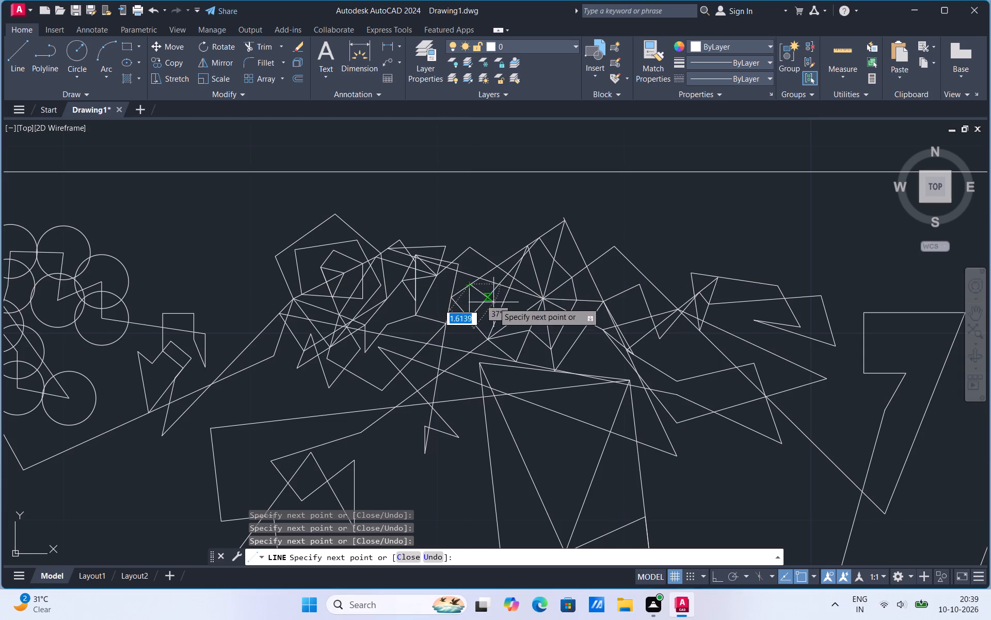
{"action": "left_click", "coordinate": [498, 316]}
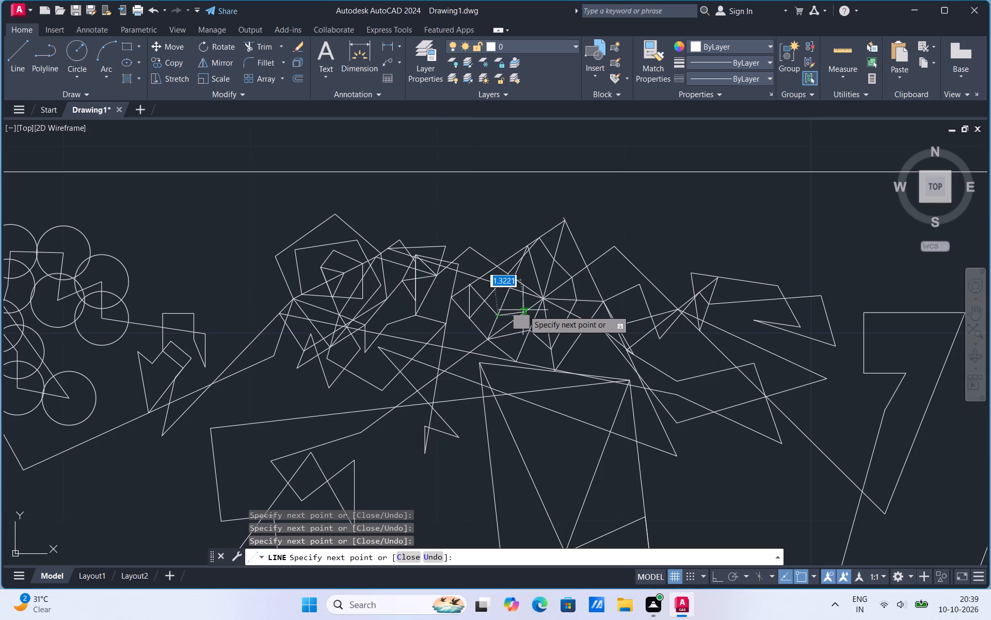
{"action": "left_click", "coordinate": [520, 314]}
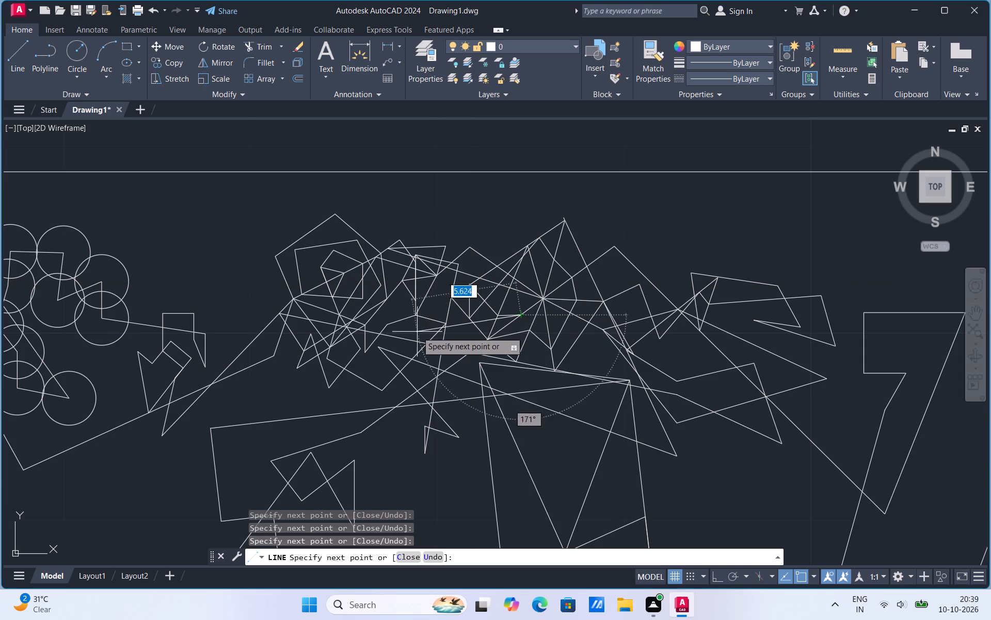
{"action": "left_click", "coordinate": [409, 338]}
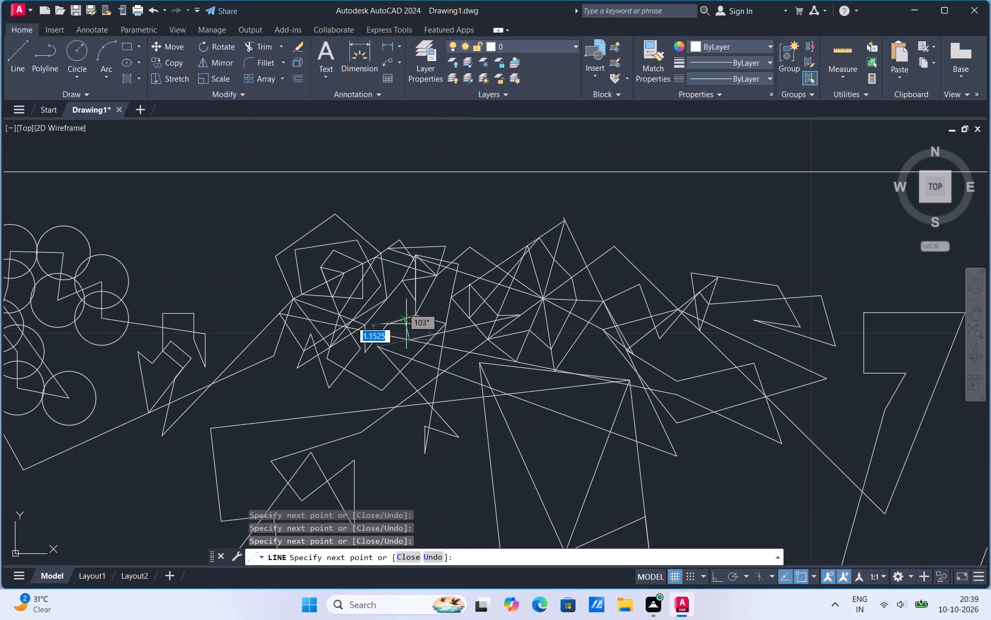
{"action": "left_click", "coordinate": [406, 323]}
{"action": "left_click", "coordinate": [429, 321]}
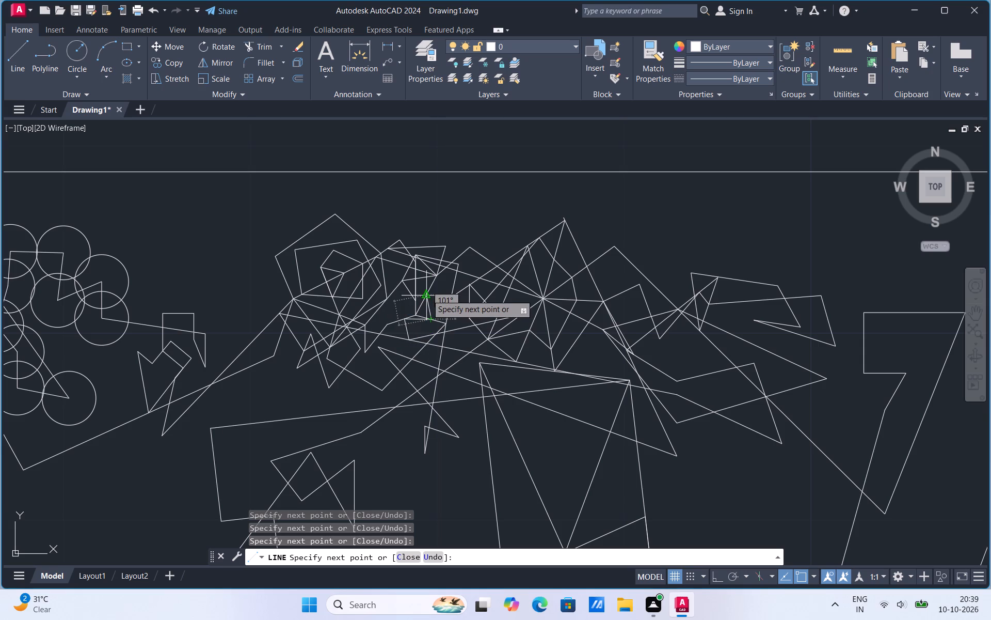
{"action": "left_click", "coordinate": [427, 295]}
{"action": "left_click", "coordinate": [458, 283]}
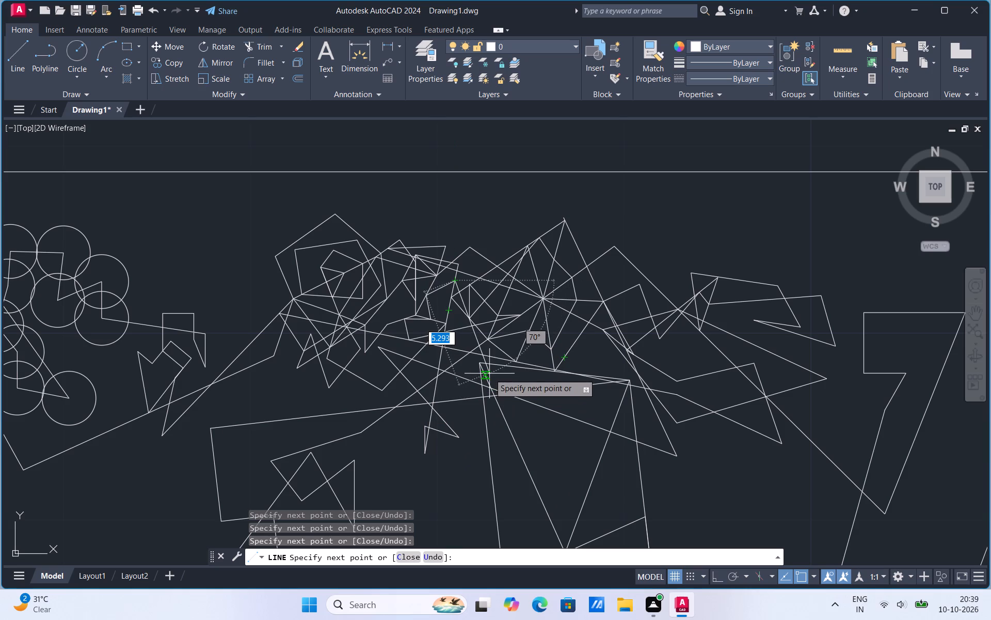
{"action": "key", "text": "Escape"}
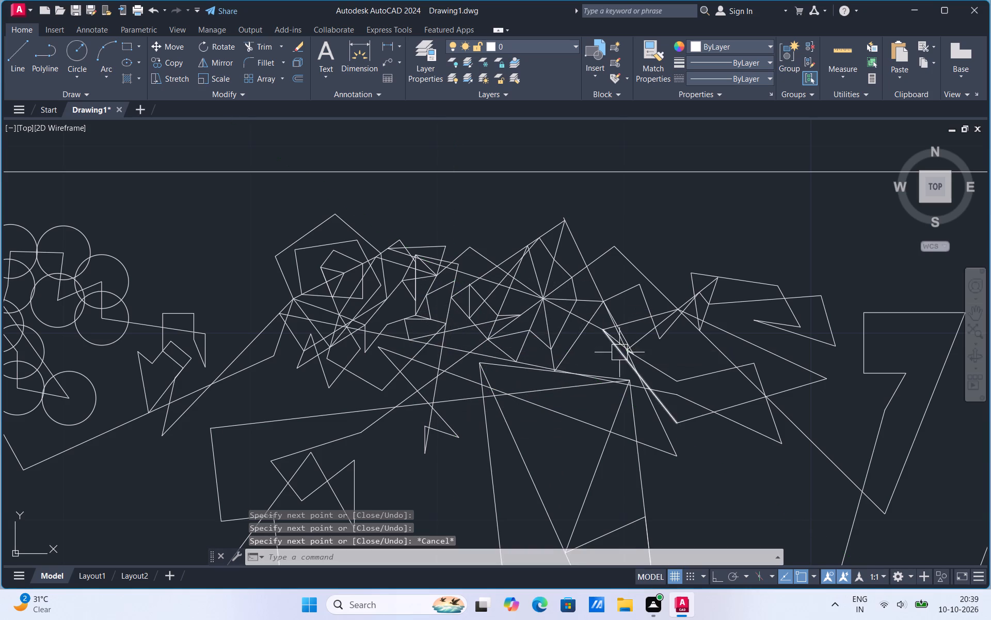
Erase the whole practice drawing, including the large enclosing rectangle, circles and connected lines.
{"action": "scroll", "coordinate": [615, 358], "scroll_direction": "down", "scroll_amount": 2}
{"action": "scroll", "coordinate": [465, 292], "scroll_direction": "down", "scroll_amount": 2}
{"action": "left_click", "coordinate": [336, 253]}
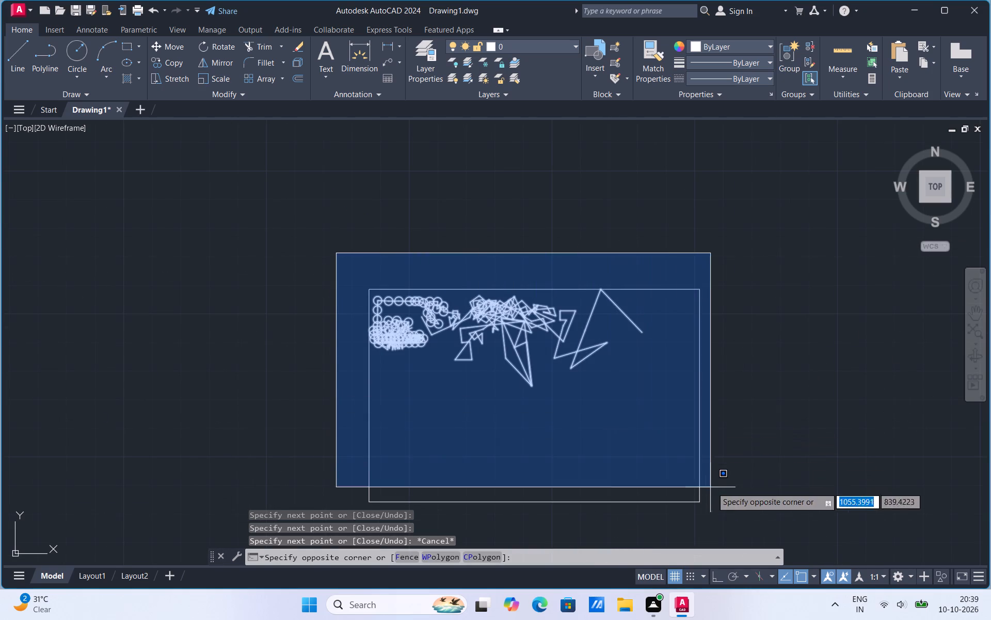
{"action": "left_click", "coordinate": [770, 514]}
{"action": "key", "text": "Delete"}
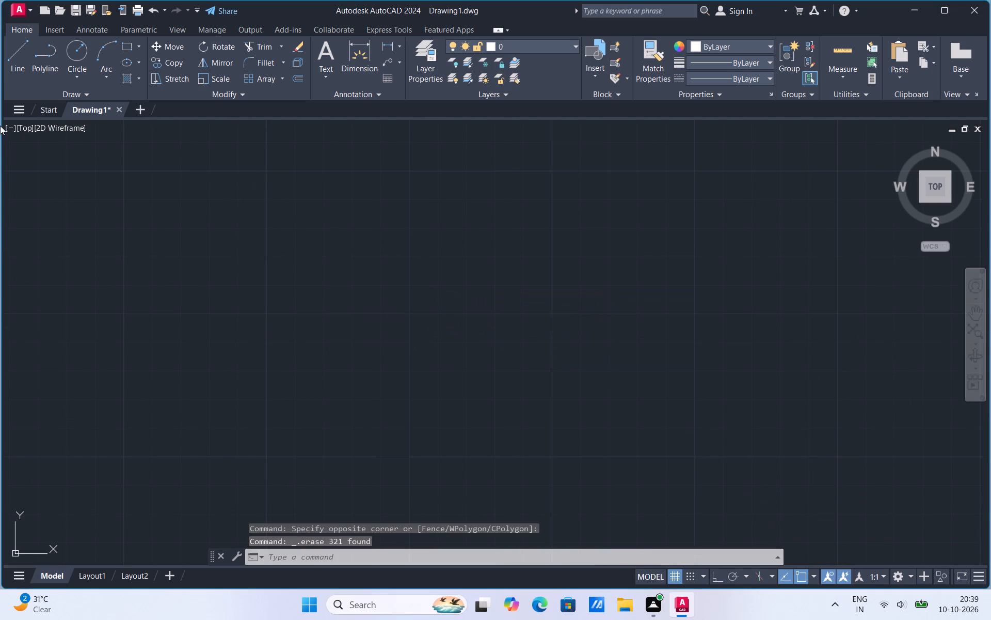
Draw a new wide rectangle freehand in the empty drawing area.
{"action": "left_click", "coordinate": [137, 48]}
{"action": "left_click", "coordinate": [135, 68]}
{"action": "left_click_drag", "start_coordinate": [169, 405], "coordinate": [170, 389]}
{"action": "left_click", "coordinate": [426, 256]}
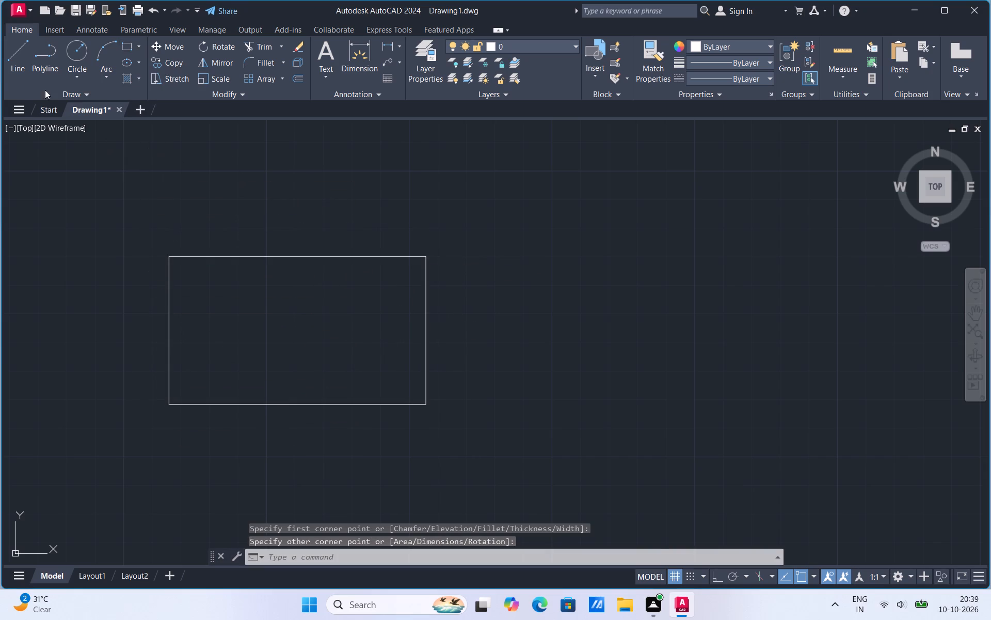
Start a line inside the rectangle's northwest corner and draw a wide five-segment zigzag eastward, ending just past the second peak.
{"action": "left_click", "coordinate": [18, 68]}
{"action": "scroll", "coordinate": [190, 266], "scroll_direction": "up", "scroll_amount": 3}
{"action": "left_click", "coordinate": [204, 302]}
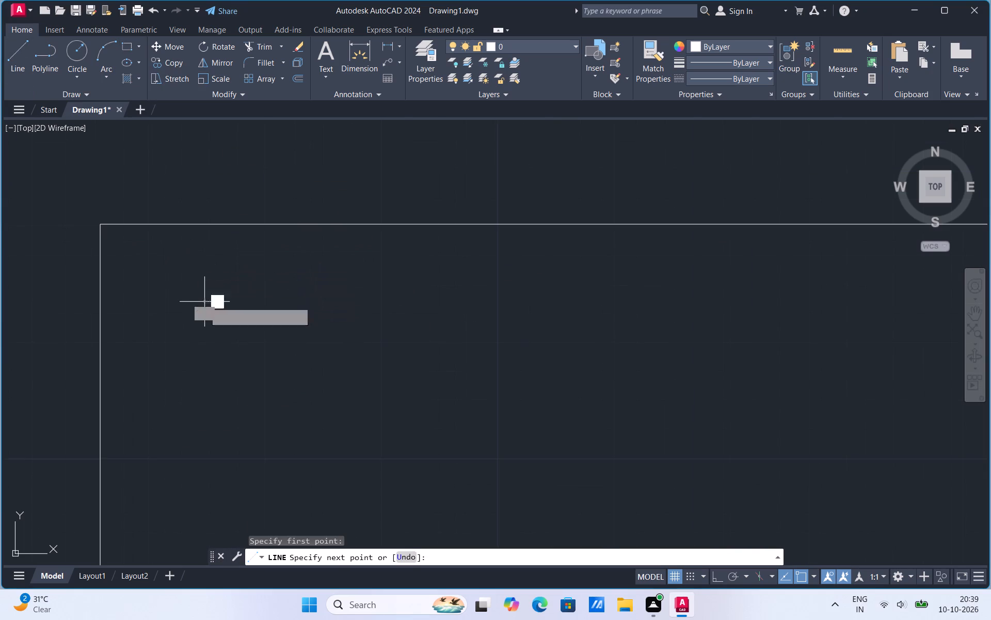
{"action": "left_click", "coordinate": [236, 342]}
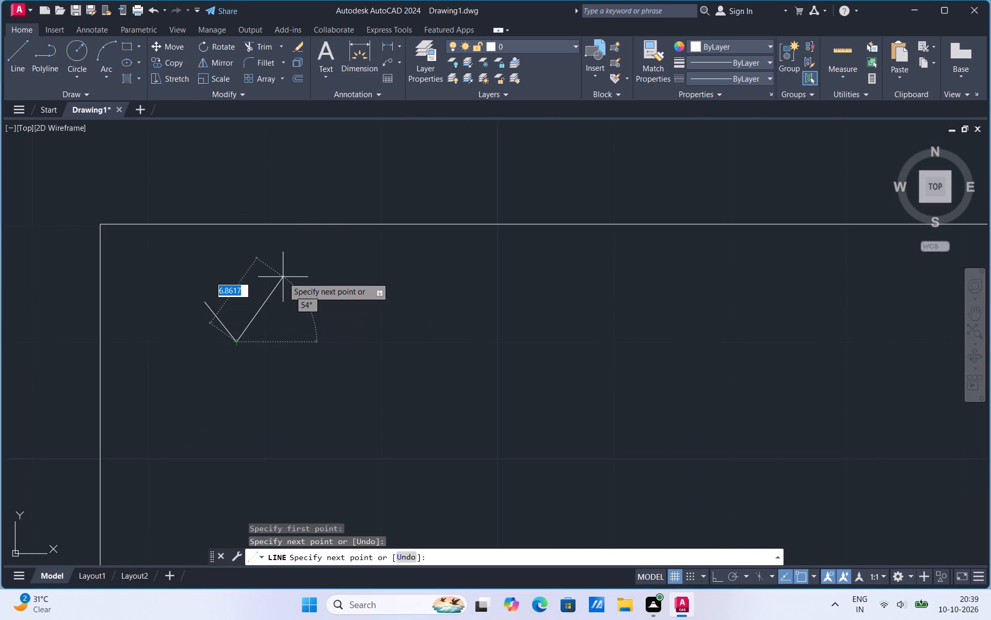
{"action": "left_click", "coordinate": [363, 239]}
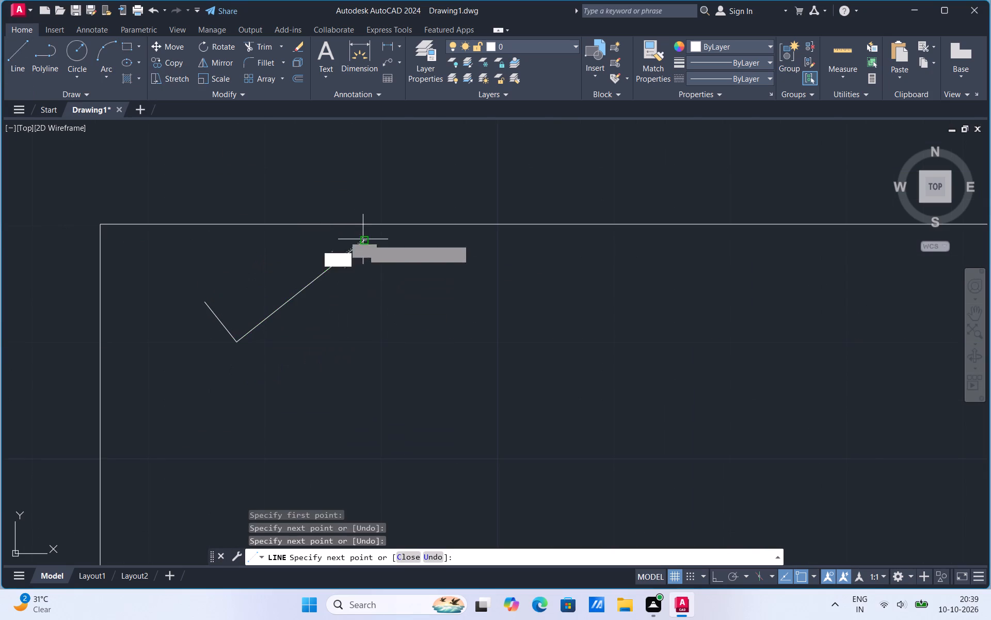
{"action": "left_click", "coordinate": [470, 296]}
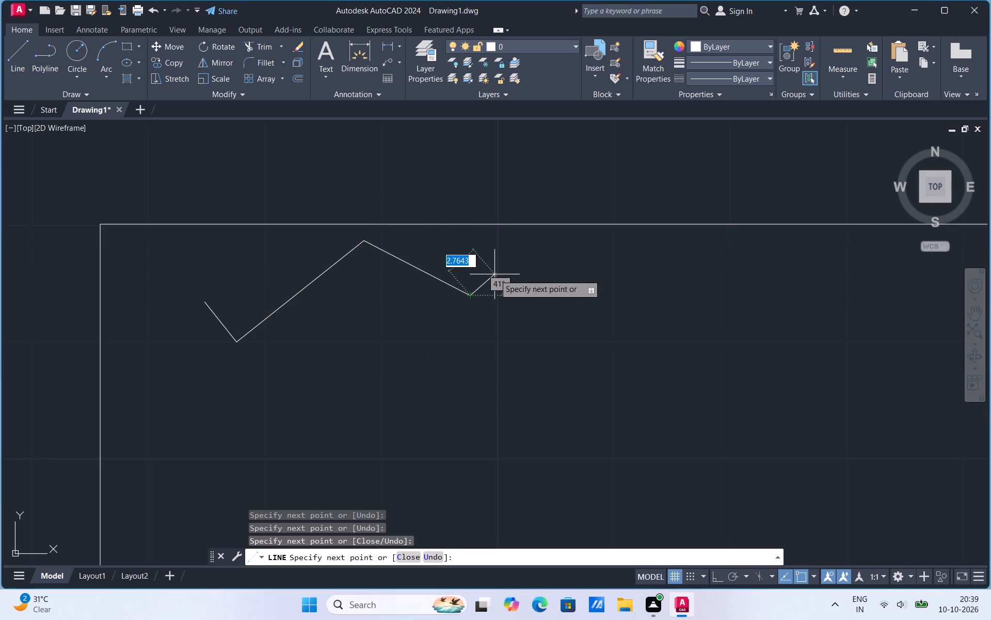
{"action": "left_click", "coordinate": [523, 237]}
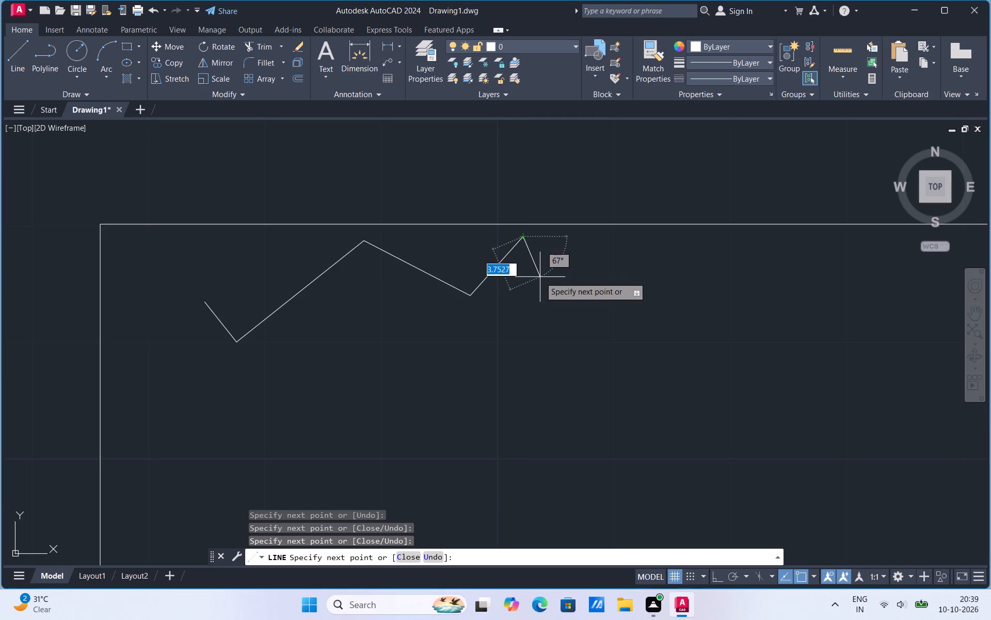
{"action": "left_click", "coordinate": [543, 249]}
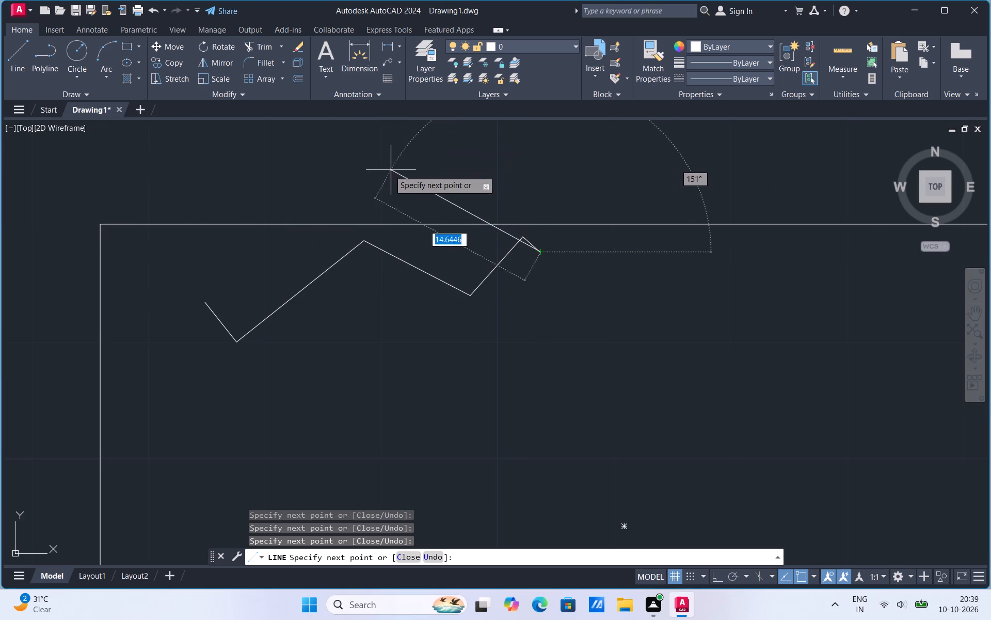
Continue the line with short segments crossing back and forth over the zigzag's second rising slope, just southwest of its peak.
{"action": "left_click", "coordinate": [500, 243]}
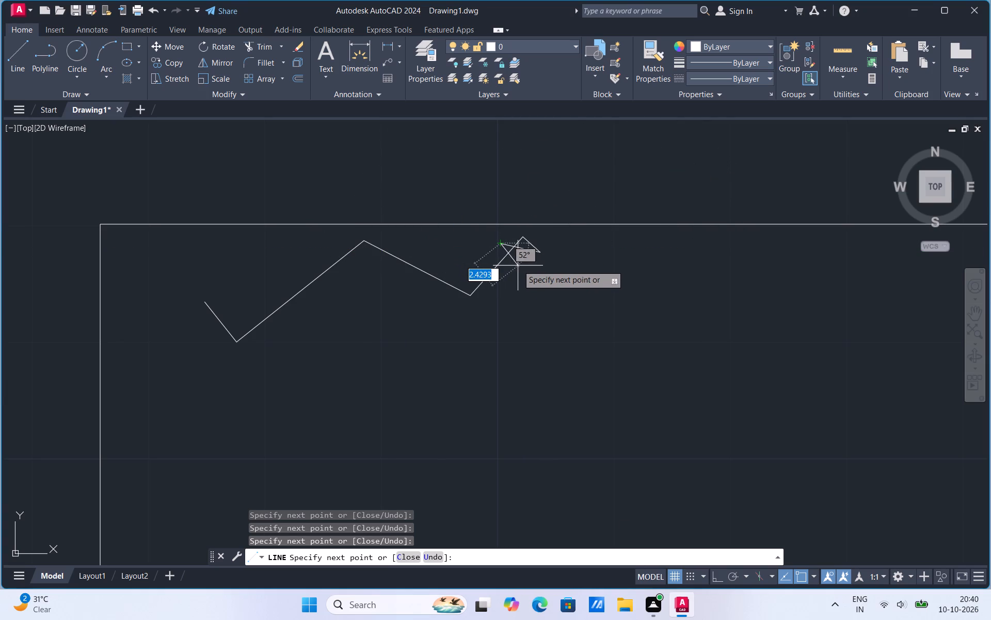
{"action": "left_click", "coordinate": [525, 267]}
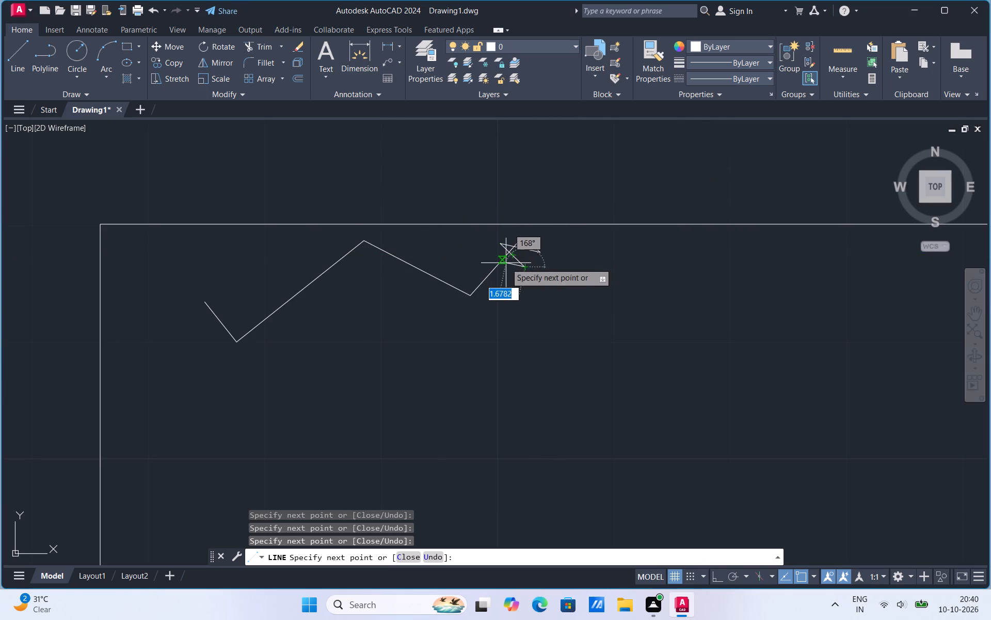
{"action": "left_click", "coordinate": [506, 263]}
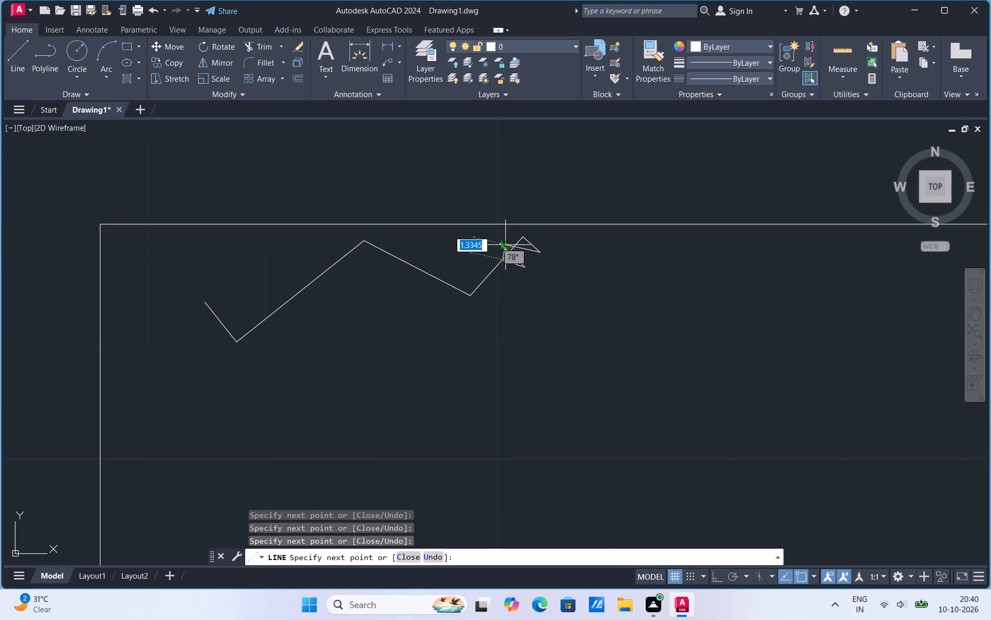
{"action": "left_click", "coordinate": [503, 245]}
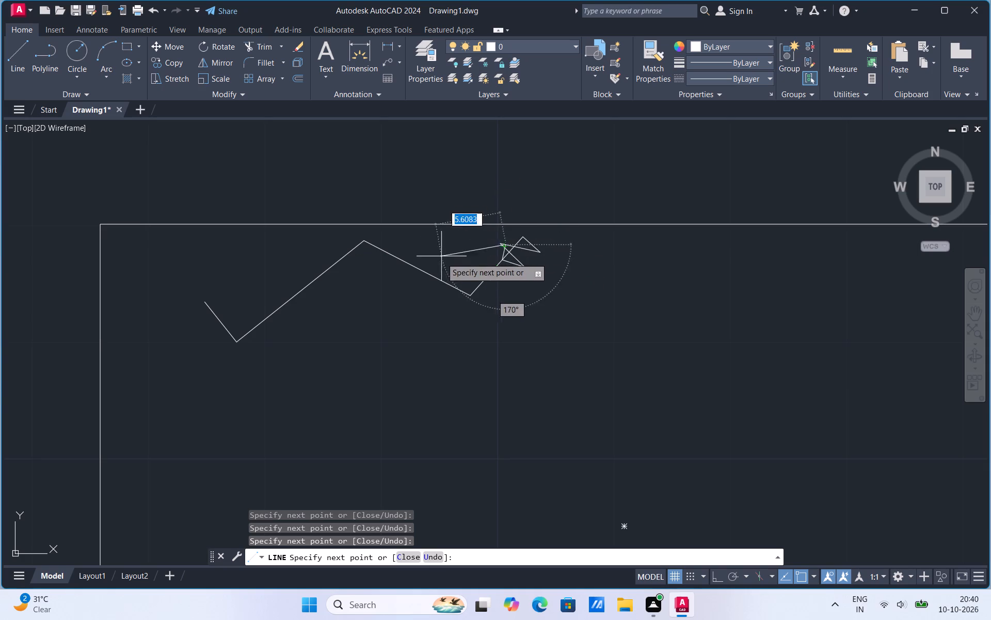
{"action": "left_click", "coordinate": [491, 258]}
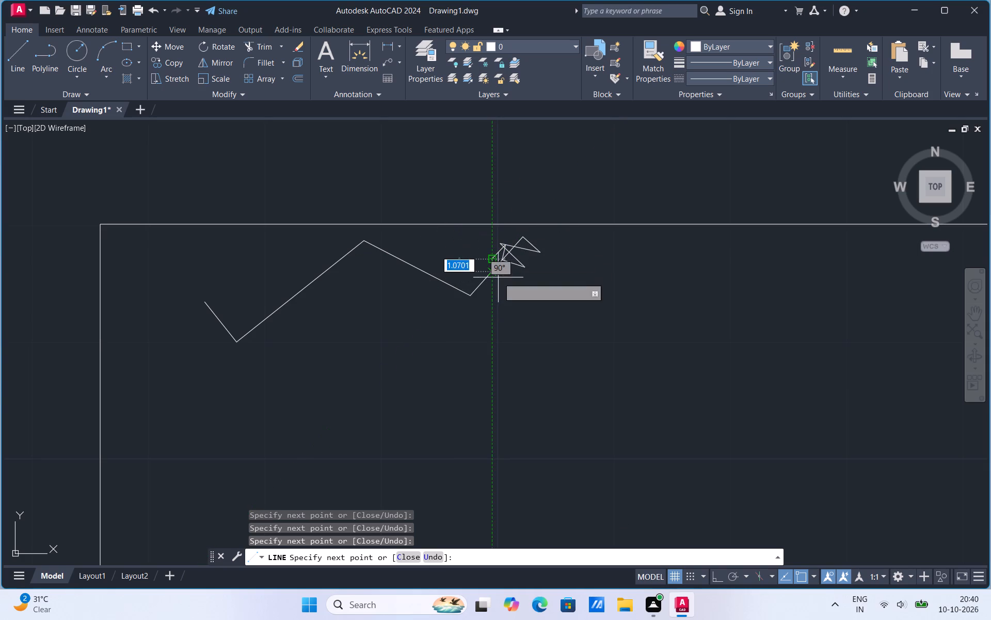
{"action": "left_click", "coordinate": [498, 277]}
{"action": "left_click", "coordinate": [509, 277]}
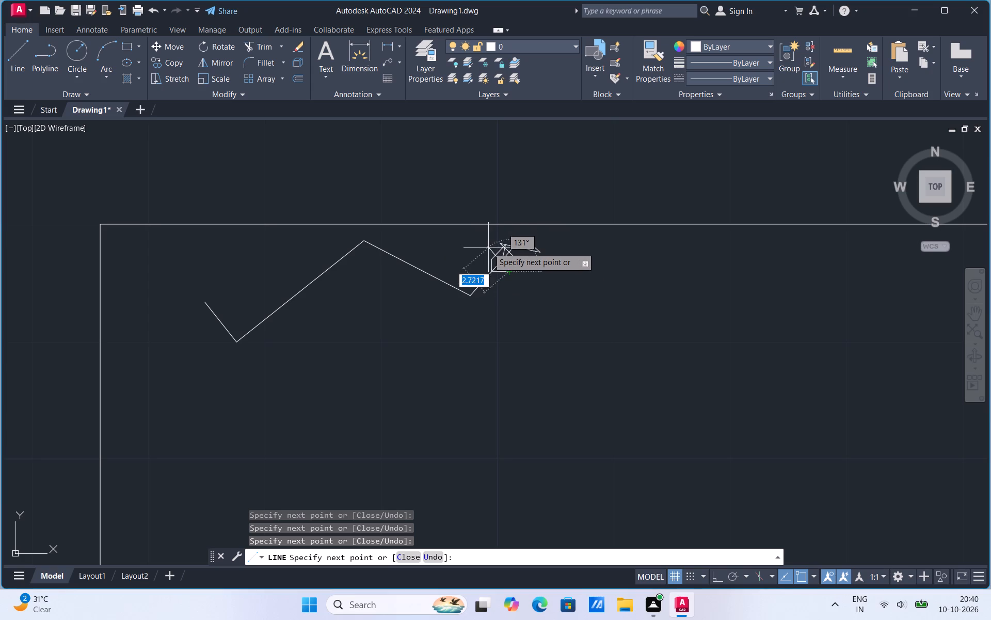
{"action": "left_click", "coordinate": [489, 248]}
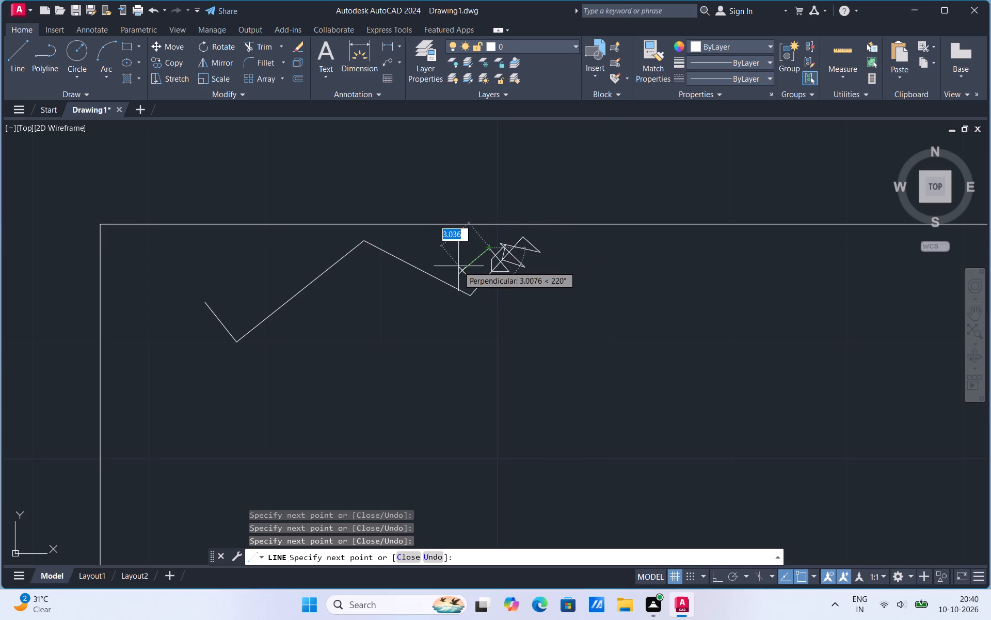
Extend the line west into narrow, overlapping spikes above the zigzag's second valley, ending in a short vertical segment going north.
{"action": "left_click", "coordinate": [448, 270]}
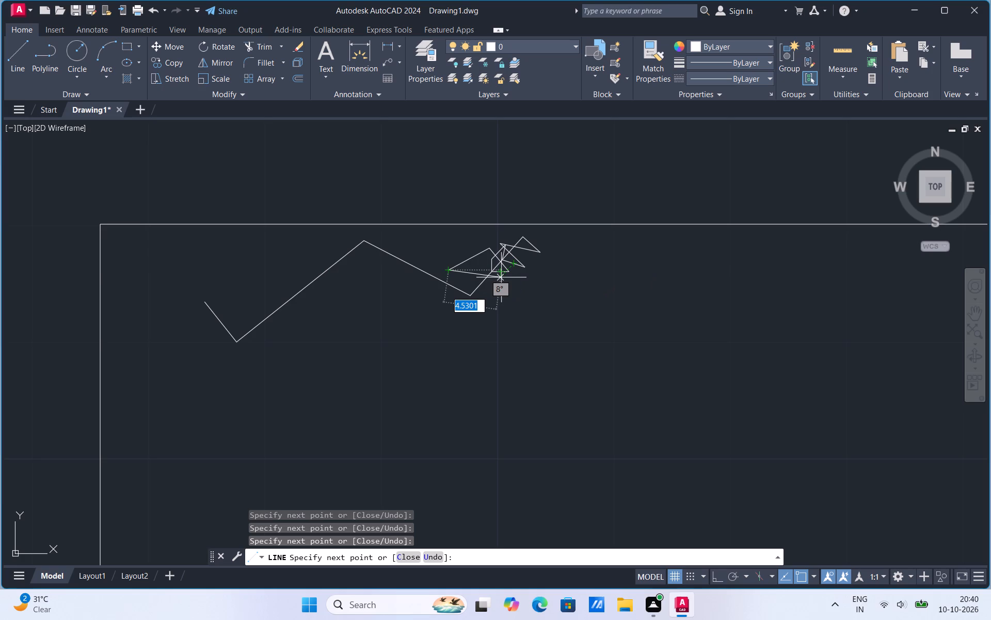
{"action": "left_click", "coordinate": [502, 280]}
{"action": "left_click", "coordinate": [453, 260]}
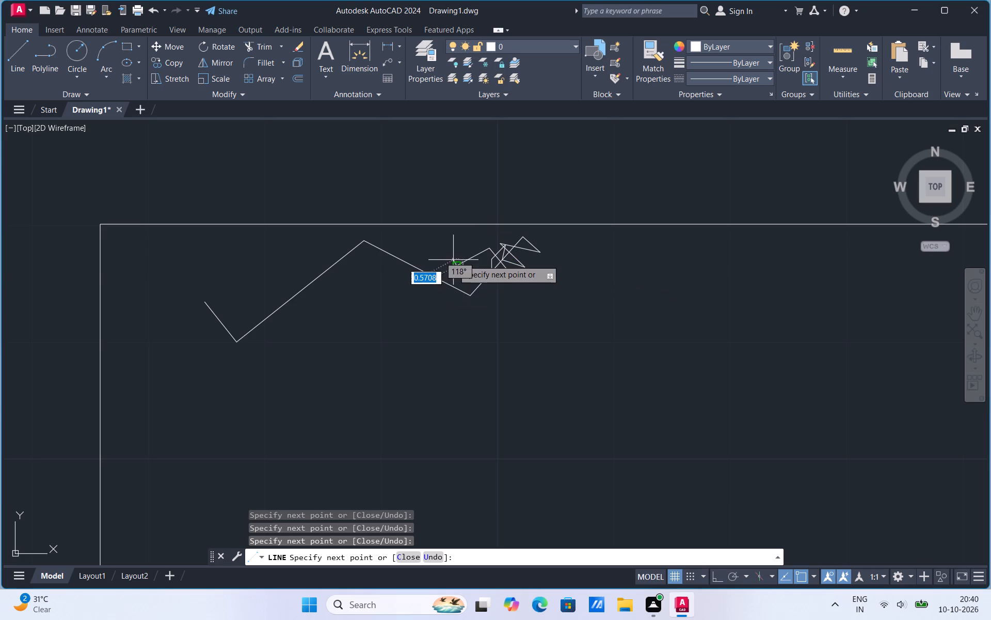
{"action": "left_click", "coordinate": [467, 281]}
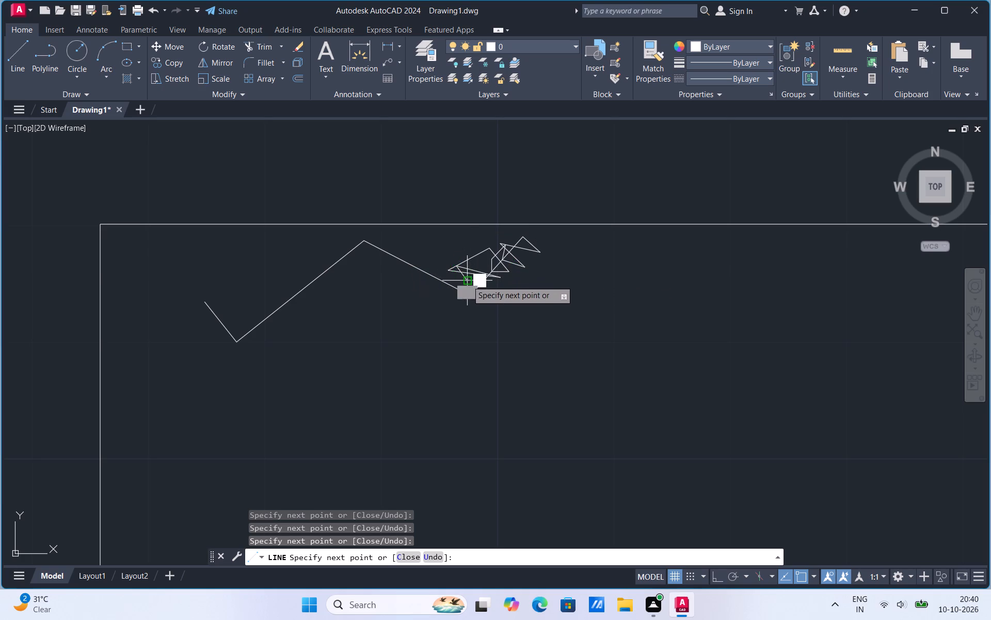
{"action": "left_click", "coordinate": [471, 246]}
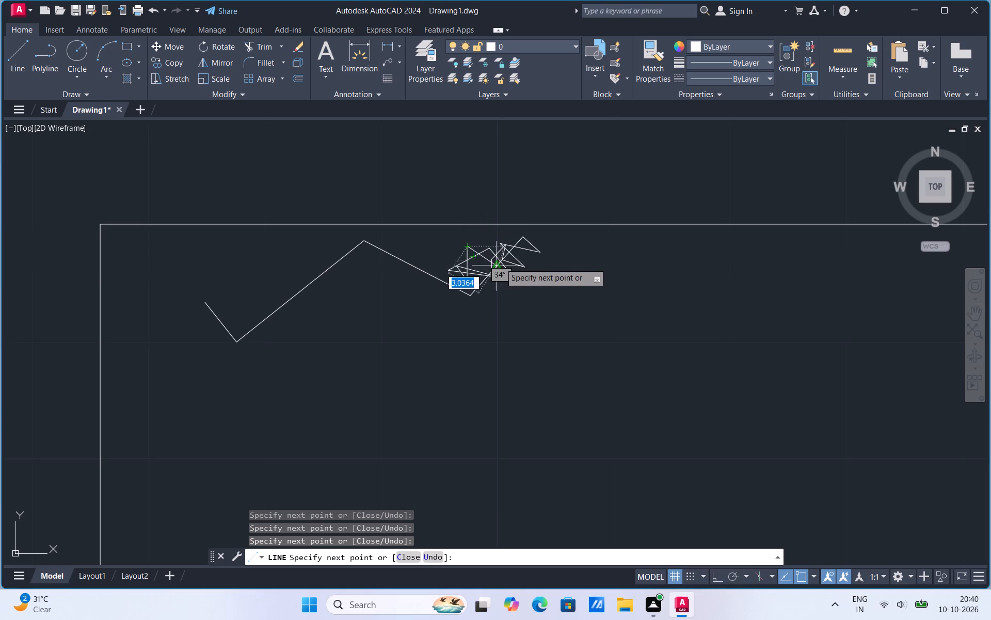
{"action": "left_click", "coordinate": [484, 263]}
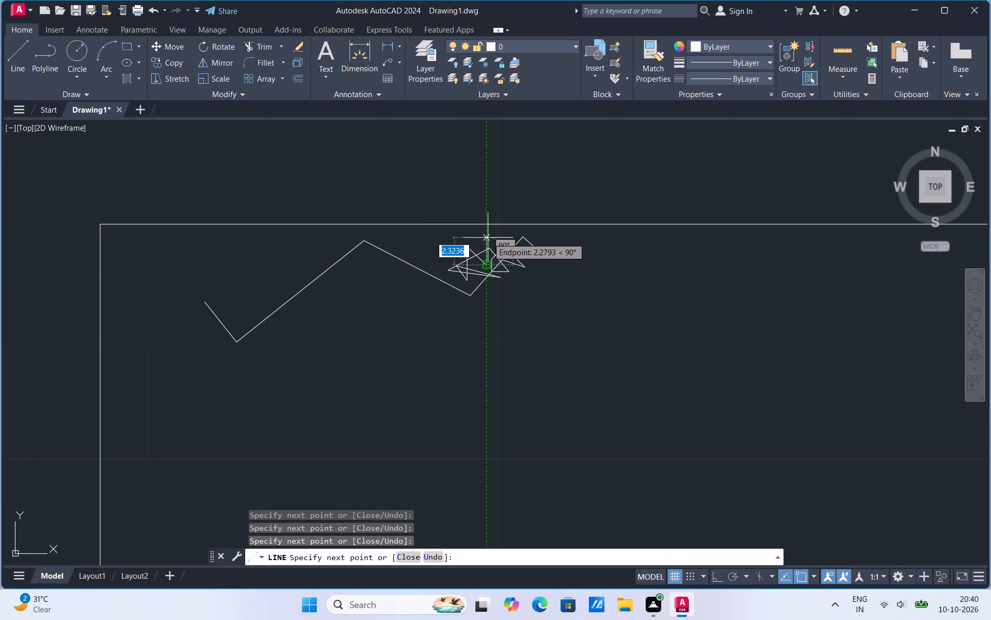
{"action": "left_click", "coordinate": [488, 238]}
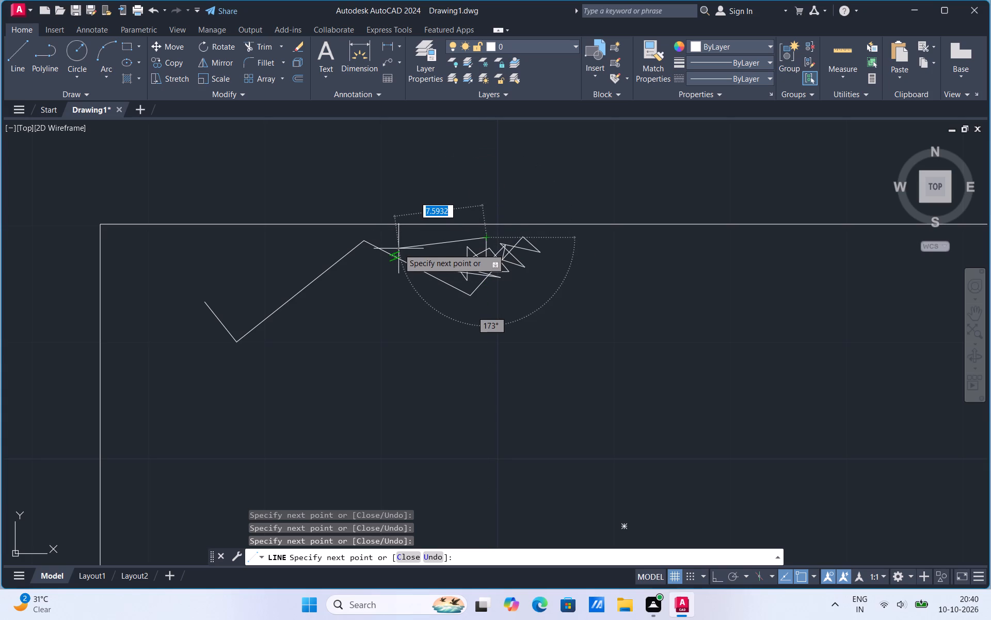
Run the line west towards the first peak, then zigzag back east in small teeth, touching the rectangle's upper edge once.
{"action": "left_click", "coordinate": [398, 249]}
{"action": "left_click", "coordinate": [427, 258]}
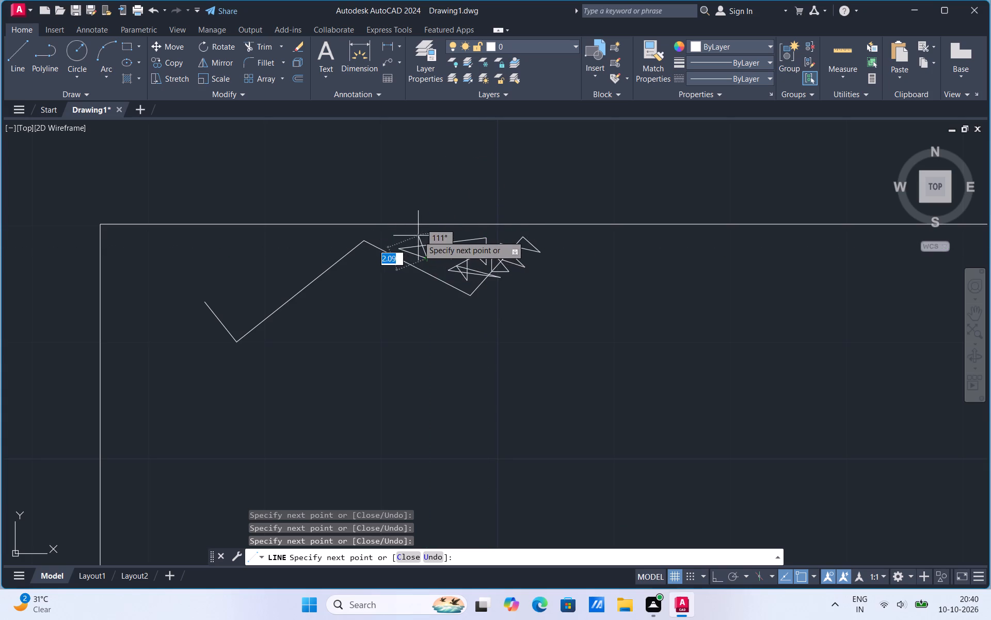
{"action": "left_click", "coordinate": [418, 236]}
{"action": "left_click", "coordinate": [441, 243]}
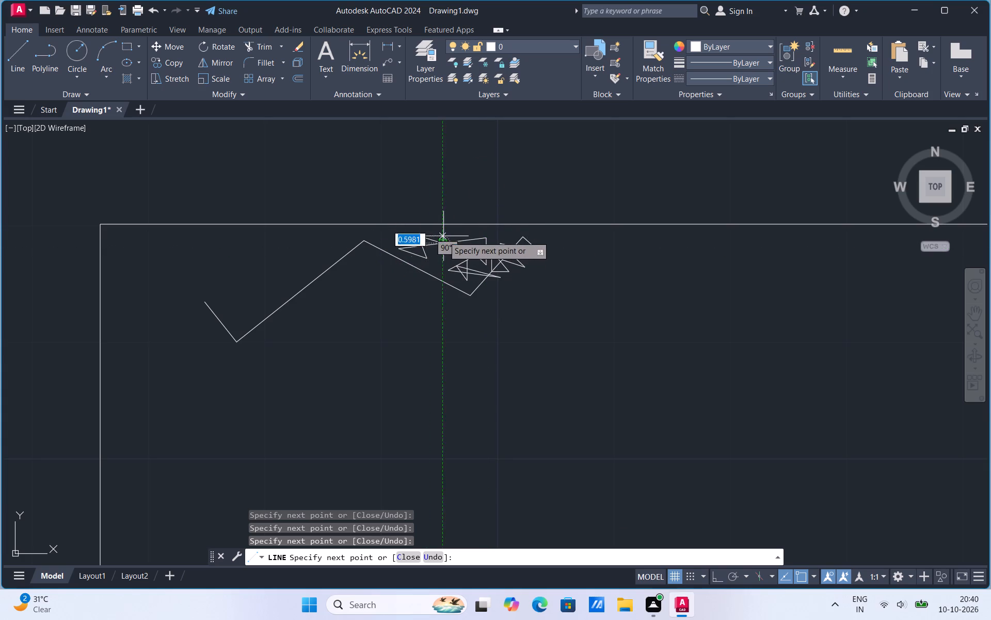
{"action": "left_click", "coordinate": [446, 228]}
{"action": "left_click", "coordinate": [466, 239]}
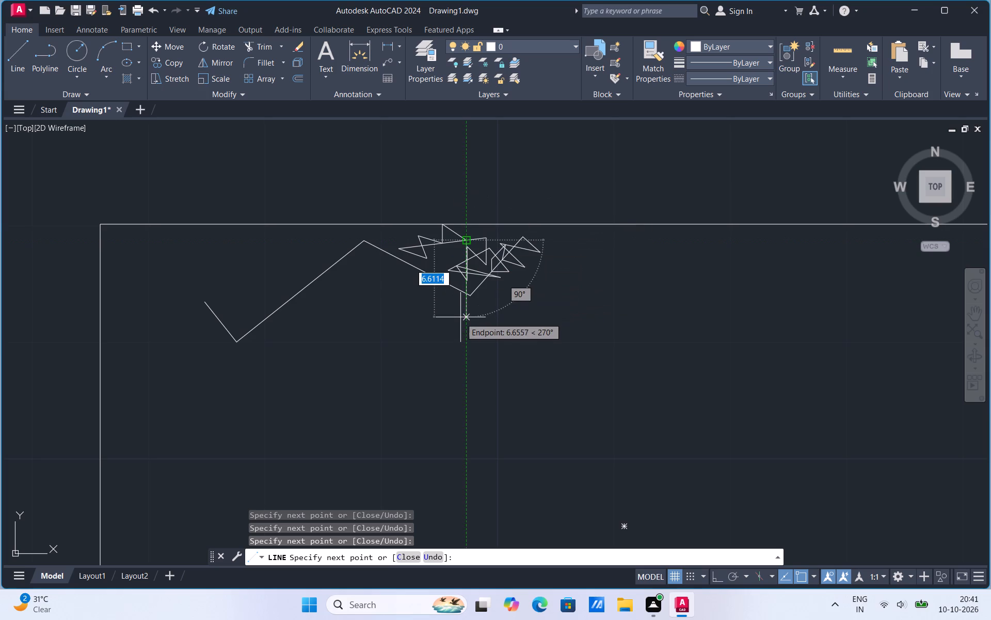
Continue the line straight south past the second valley, then west through a narrow notch and across the first rising slope.
{"action": "left_click", "coordinate": [460, 317]}
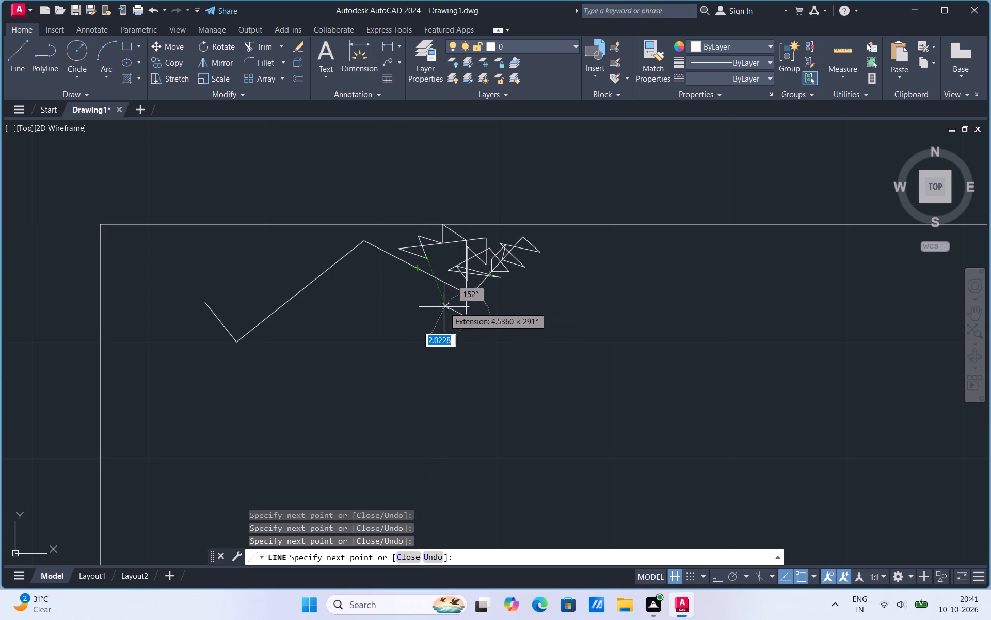
{"action": "left_click", "coordinate": [408, 286]}
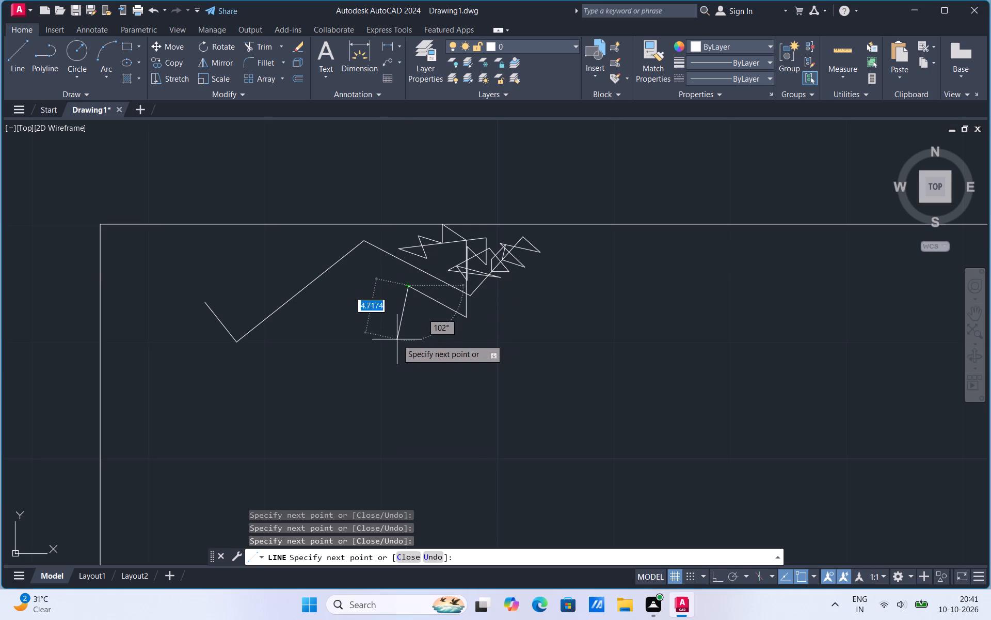
{"action": "left_click", "coordinate": [397, 338]}
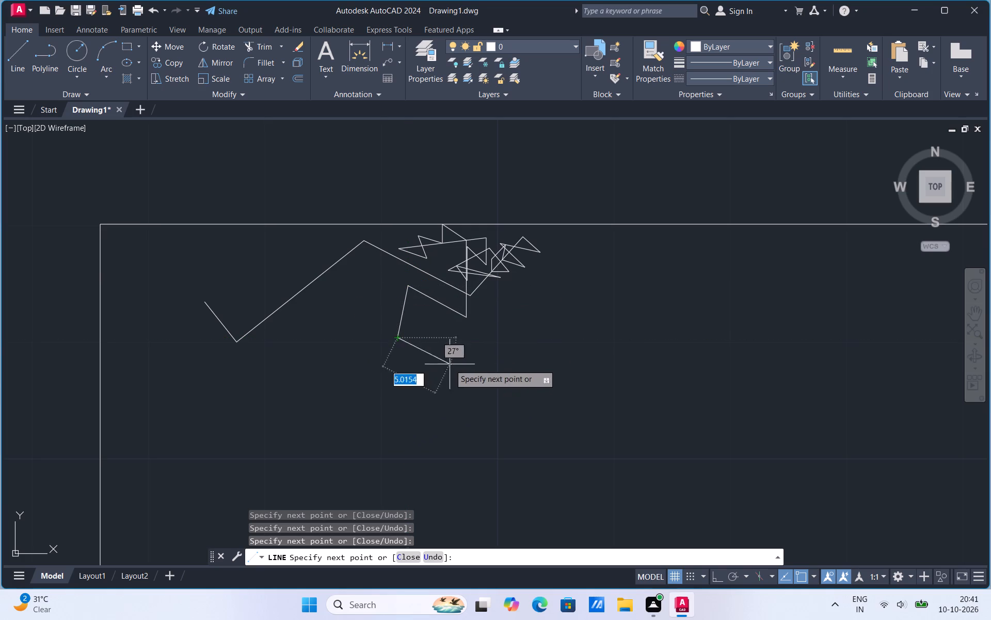
{"action": "left_click", "coordinate": [392, 314]}
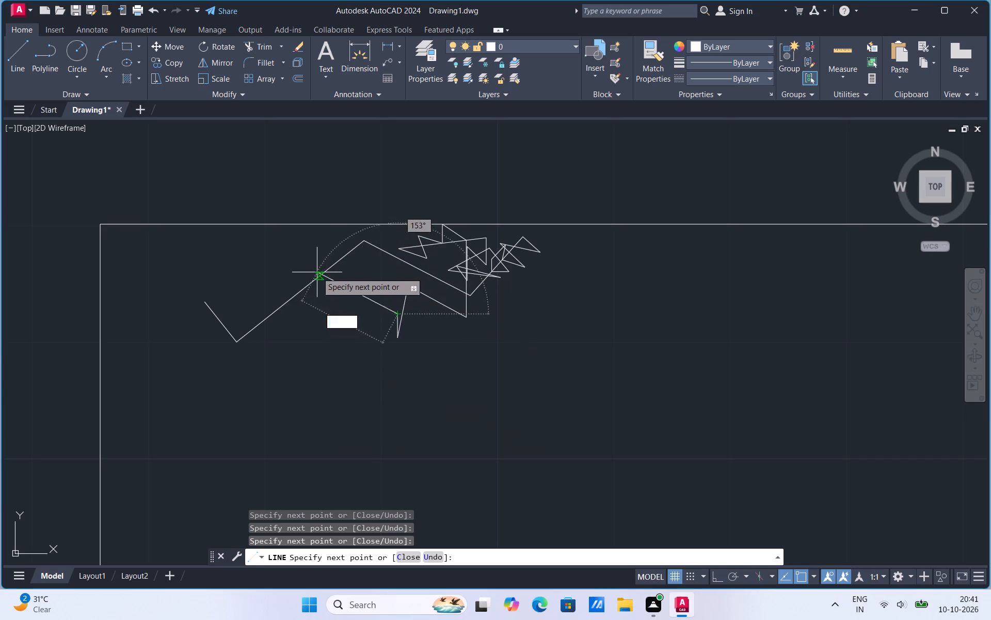
{"action": "left_click", "coordinate": [262, 297]}
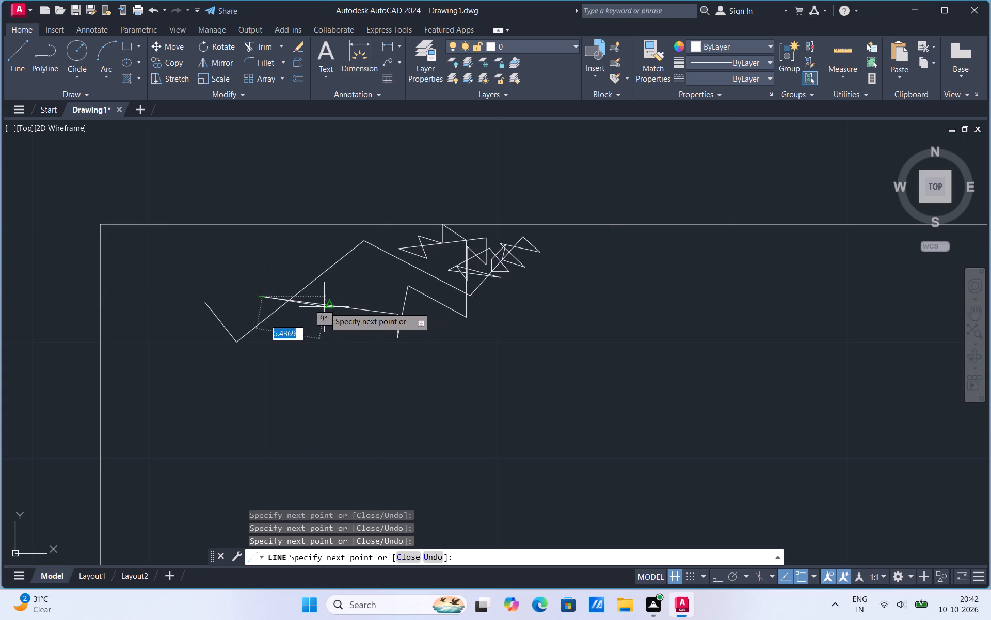
Continue the line from the near-horizontal segment into tall narrow spikes beneath the zigzag's first peak, closing back on the southwest spike's foot.
{"action": "left_click", "coordinate": [324, 307]}
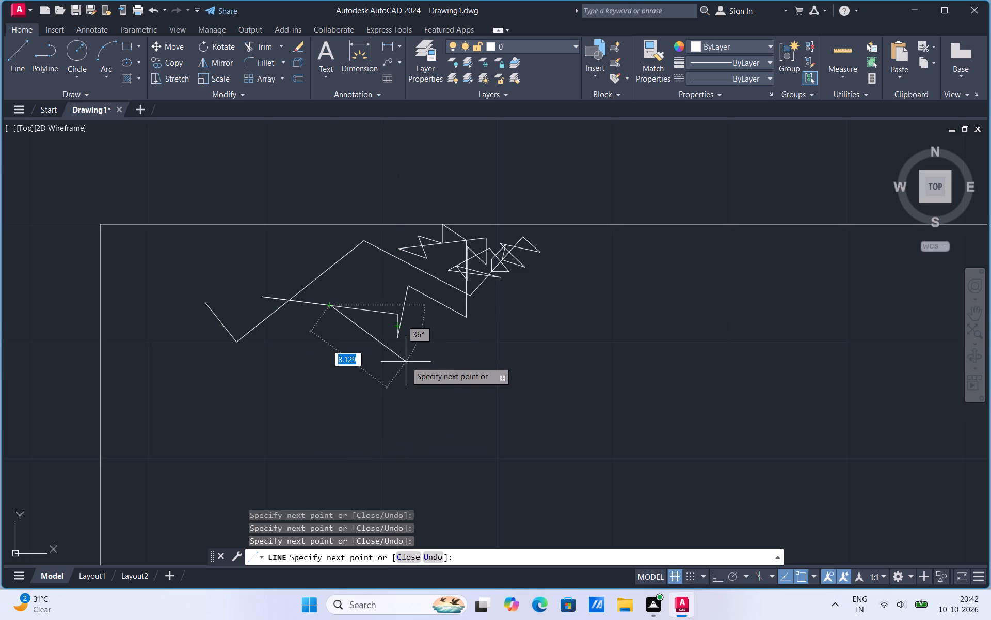
{"action": "left_click", "coordinate": [333, 370]}
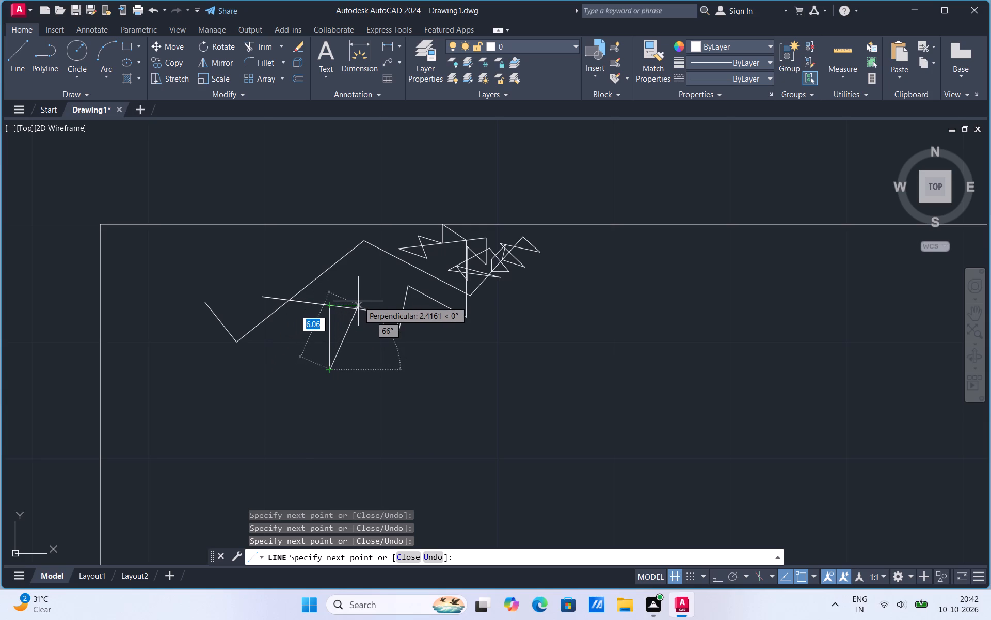
{"action": "left_click", "coordinate": [372, 277]}
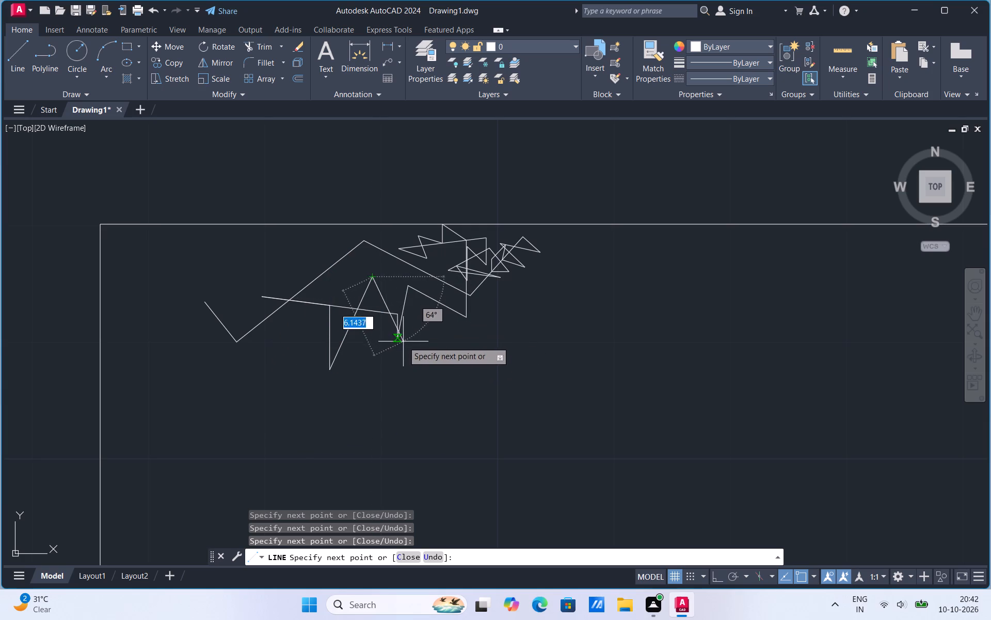
{"action": "left_click", "coordinate": [374, 335]}
{"action": "left_click", "coordinate": [391, 296]}
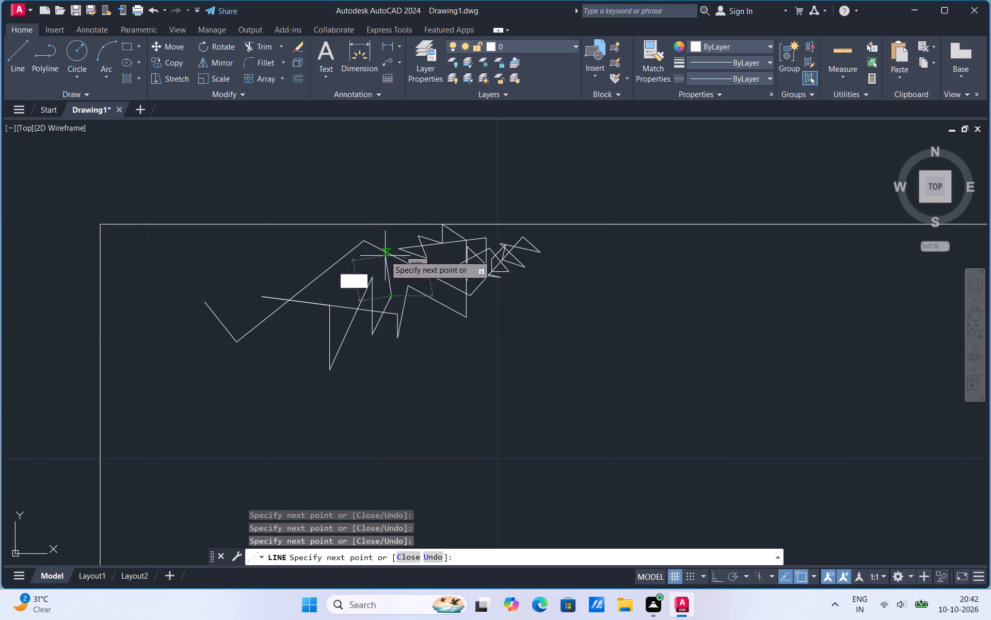
{"action": "left_click", "coordinate": [381, 262]}
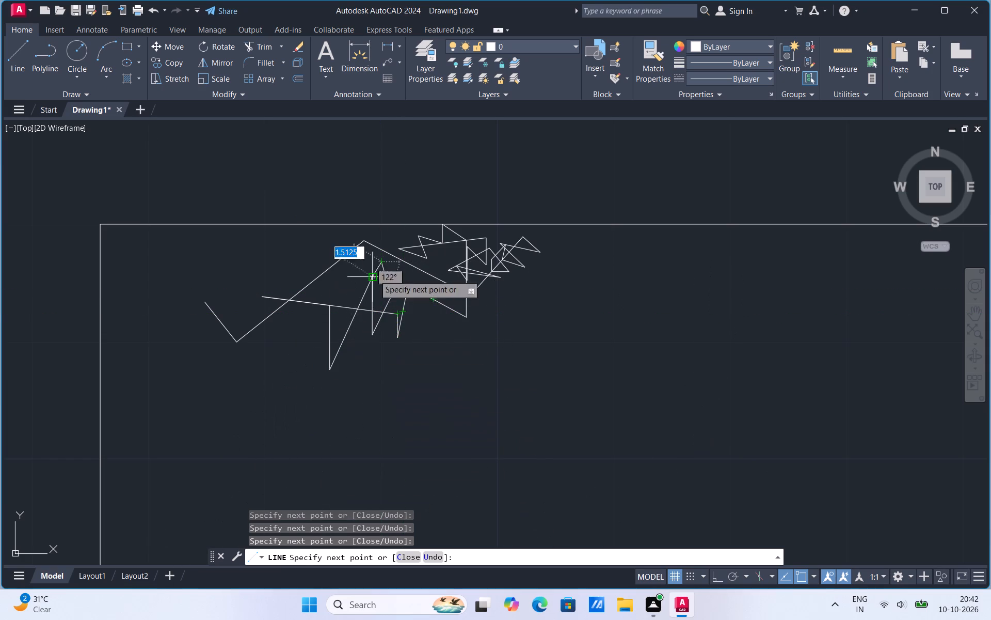
{"action": "left_click", "coordinate": [351, 395]}
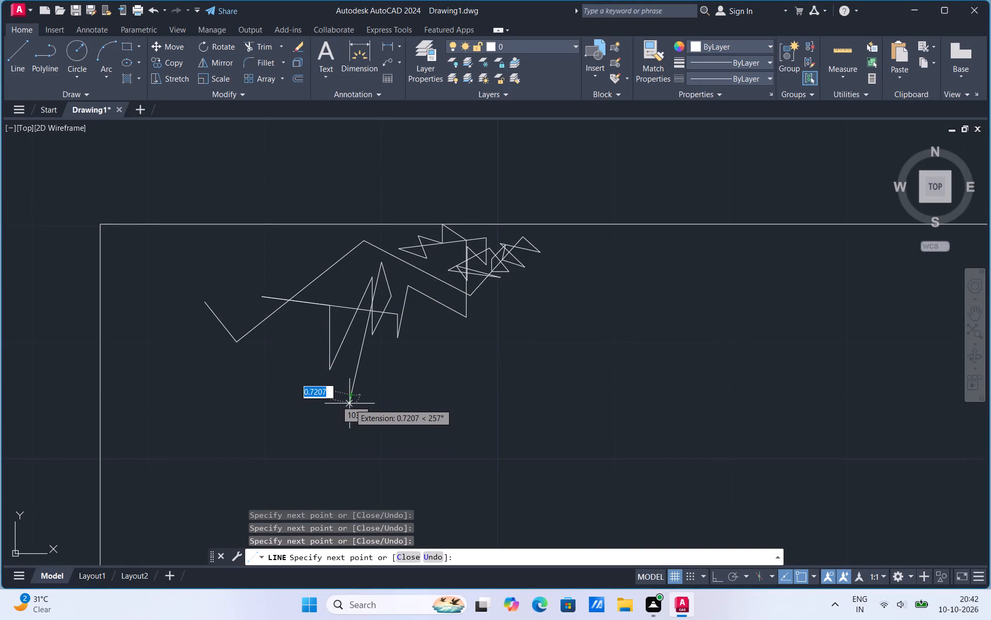
{"action": "left_click", "coordinate": [334, 377]}
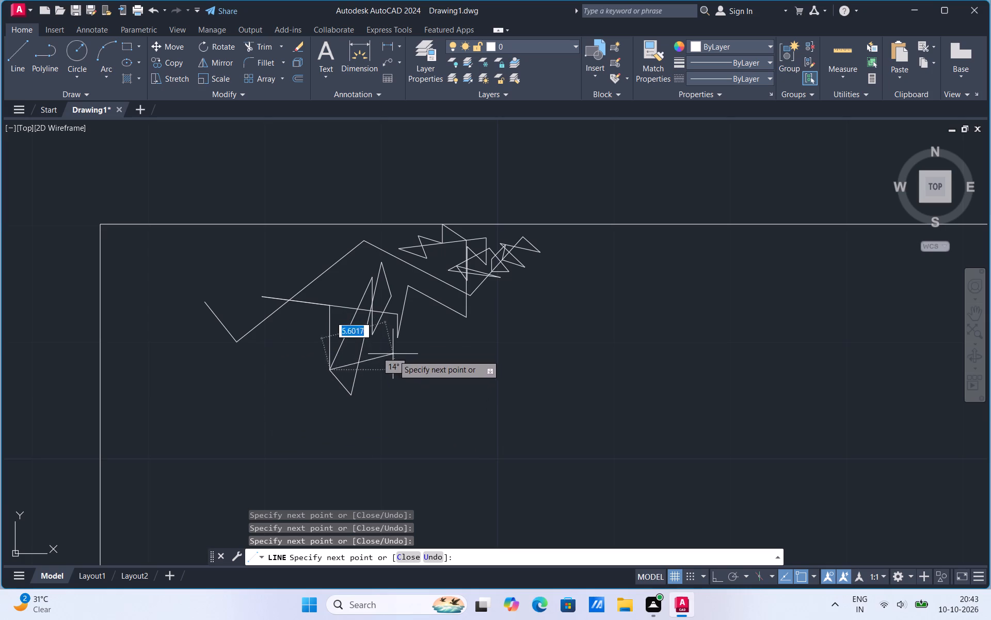
Run the line east into small overlapping triangular turns southwest of the zigzag's second valley, ending on the corner directly below that valley.
{"action": "left_click", "coordinate": [420, 345]}
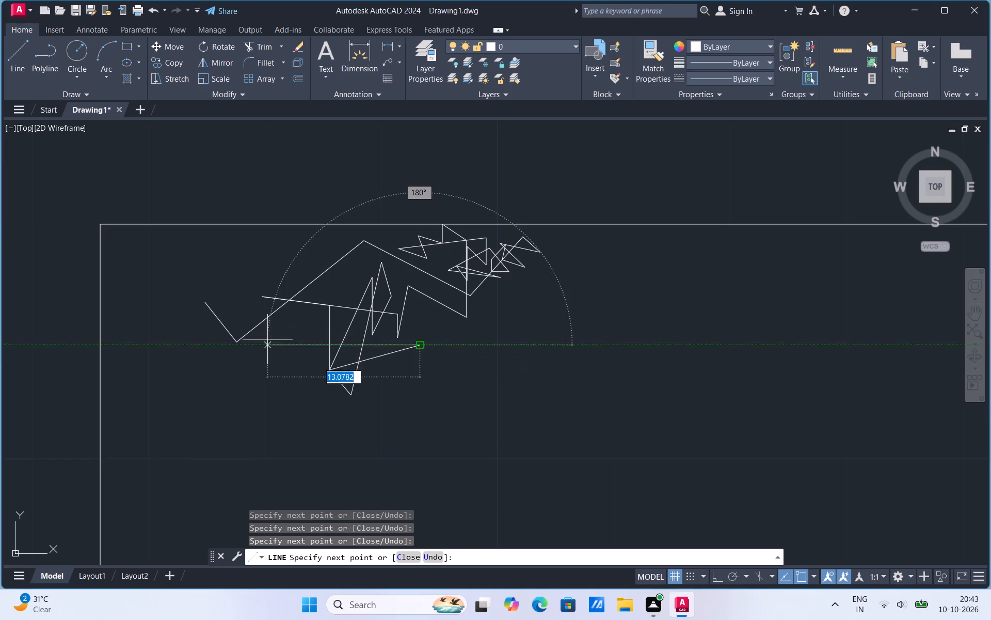
{"action": "left_click", "coordinate": [396, 369]}
{"action": "left_click", "coordinate": [388, 336]}
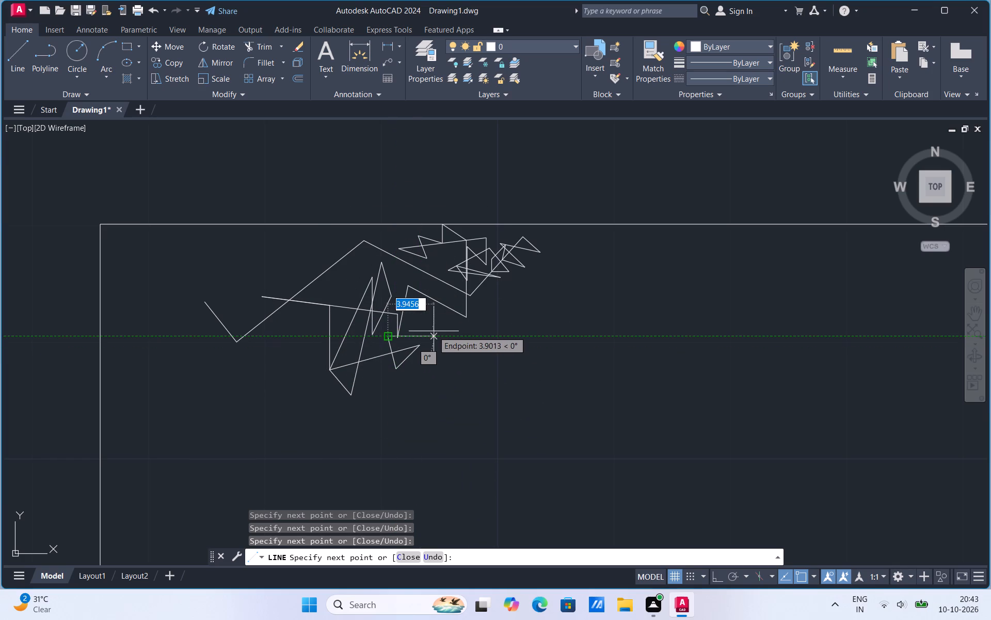
{"action": "left_click", "coordinate": [434, 331]}
{"action": "left_click", "coordinate": [419, 343]}
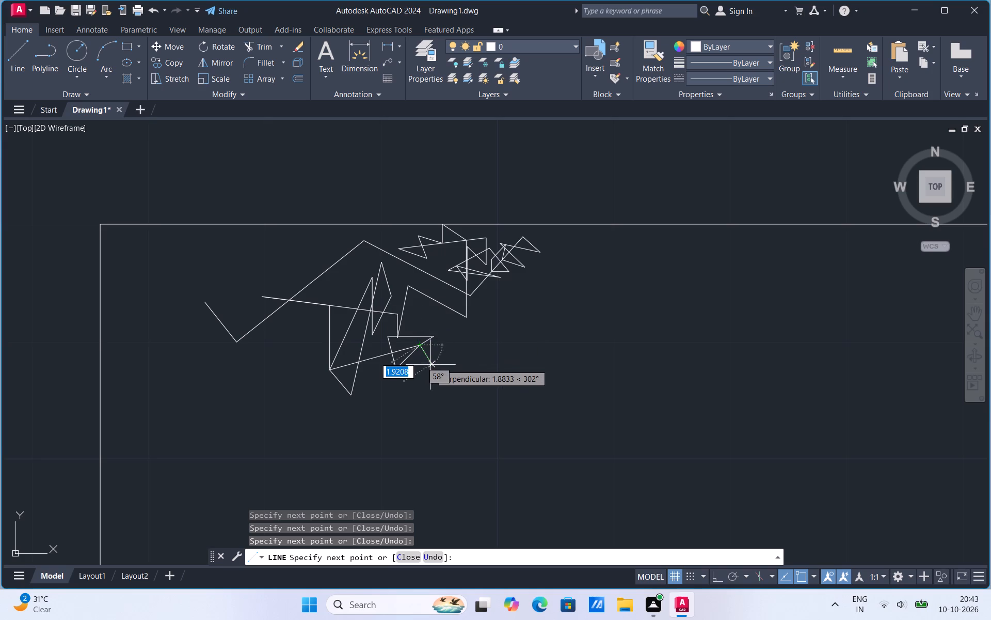
{"action": "left_click", "coordinate": [430, 365]}
{"action": "left_click", "coordinate": [435, 346]}
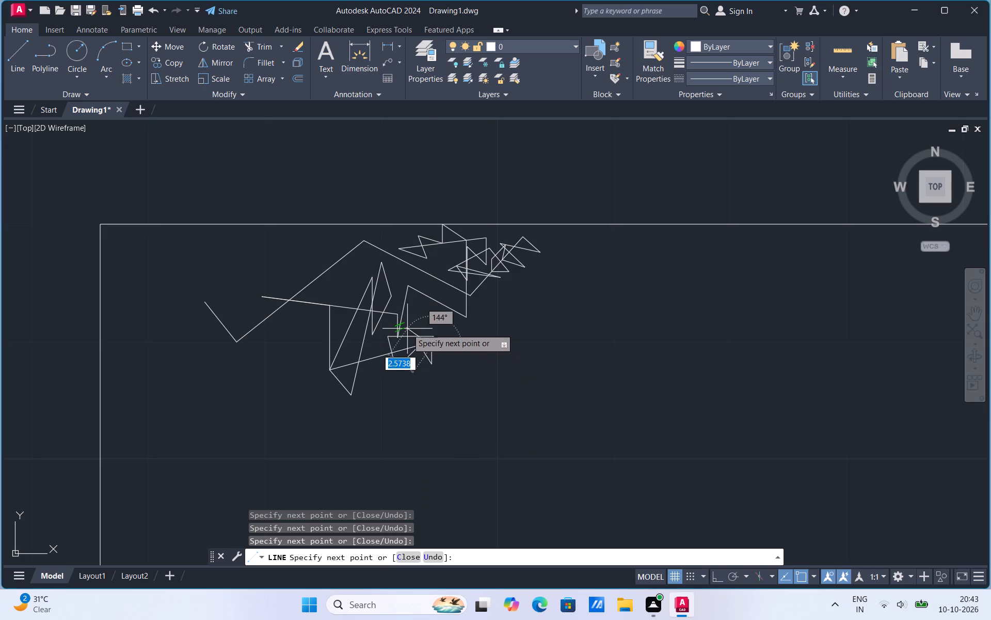
{"action": "left_click", "coordinate": [407, 329]}
{"action": "left_click", "coordinate": [438, 313]}
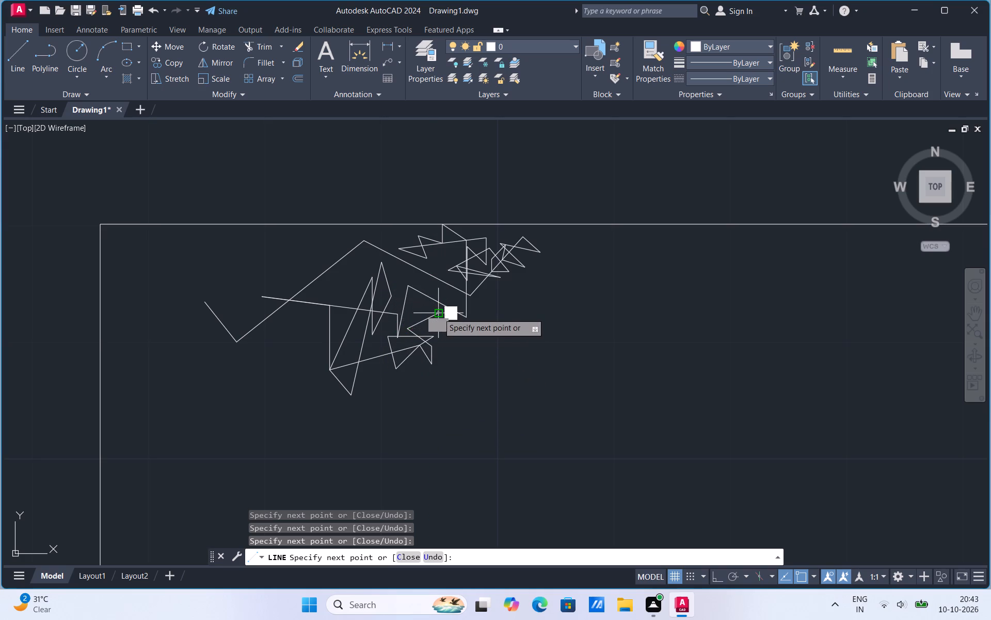
{"action": "left_click", "coordinate": [433, 336]}
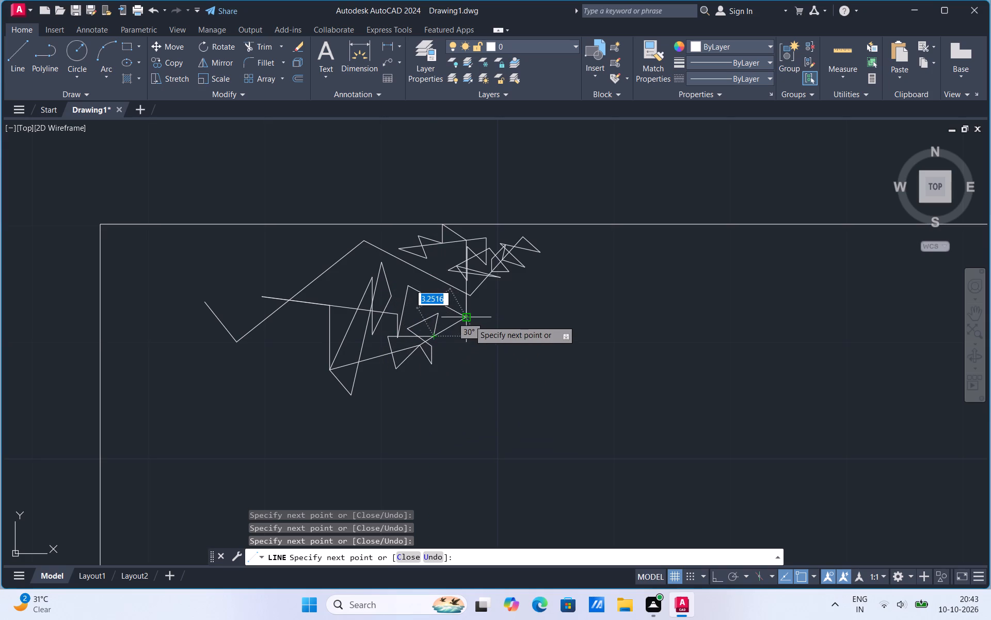
{"action": "left_click", "coordinate": [469, 320]}
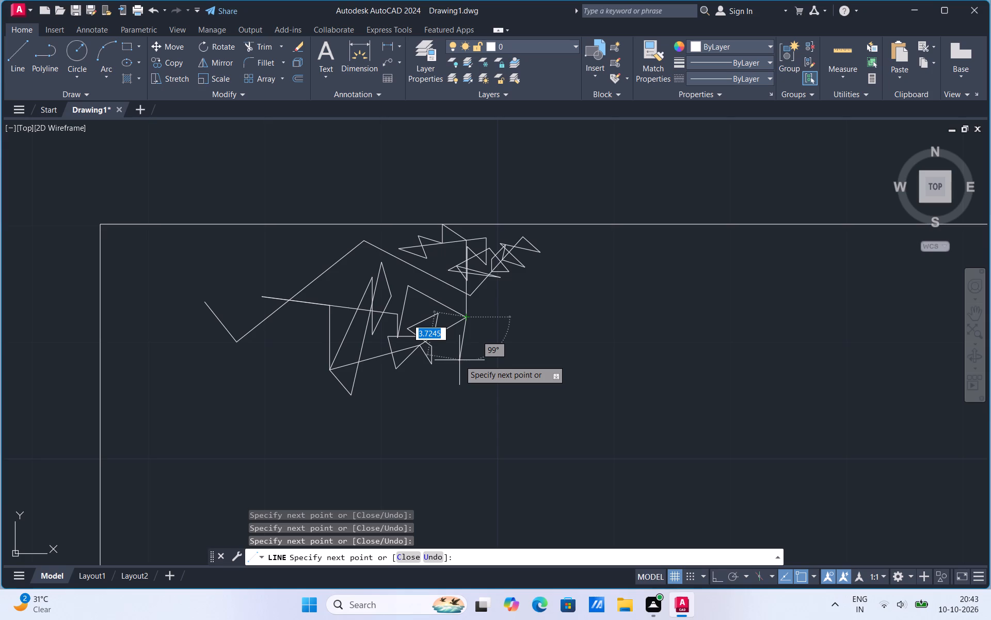
Run the line south, then northwest and up to the first peak, and zigzag back east in small teeth along the descending slope.
{"action": "left_click", "coordinate": [459, 360]}
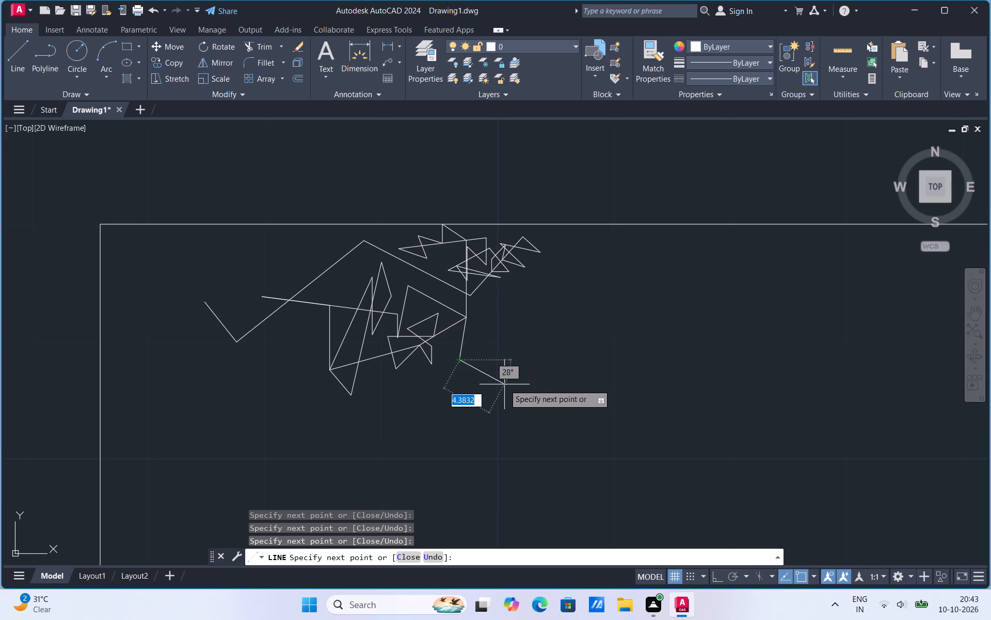
{"action": "left_click", "coordinate": [340, 289]}
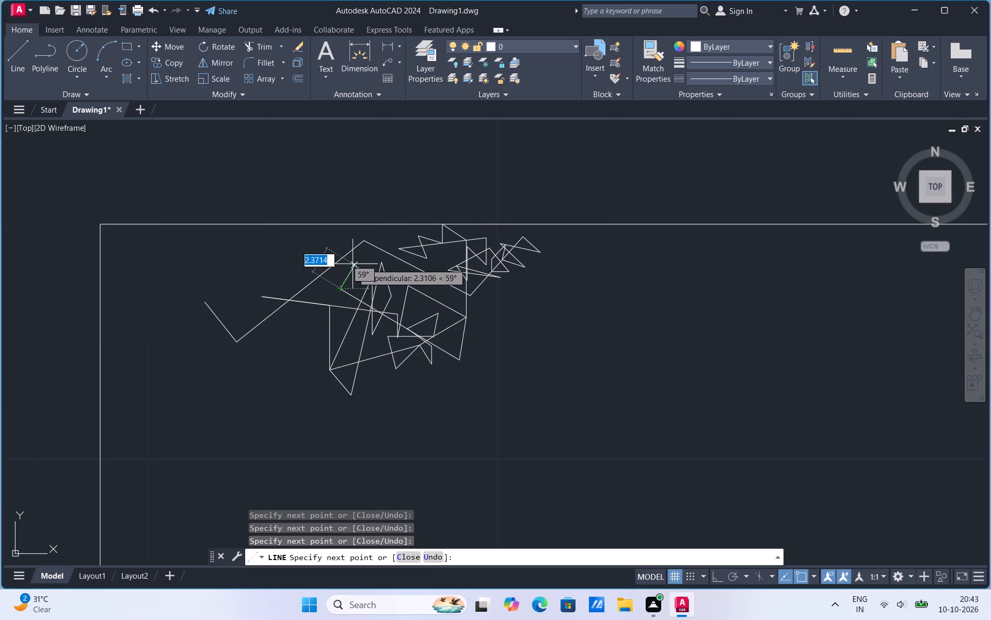
{"action": "left_click", "coordinate": [364, 240]}
{"action": "left_click", "coordinate": [372, 282]}
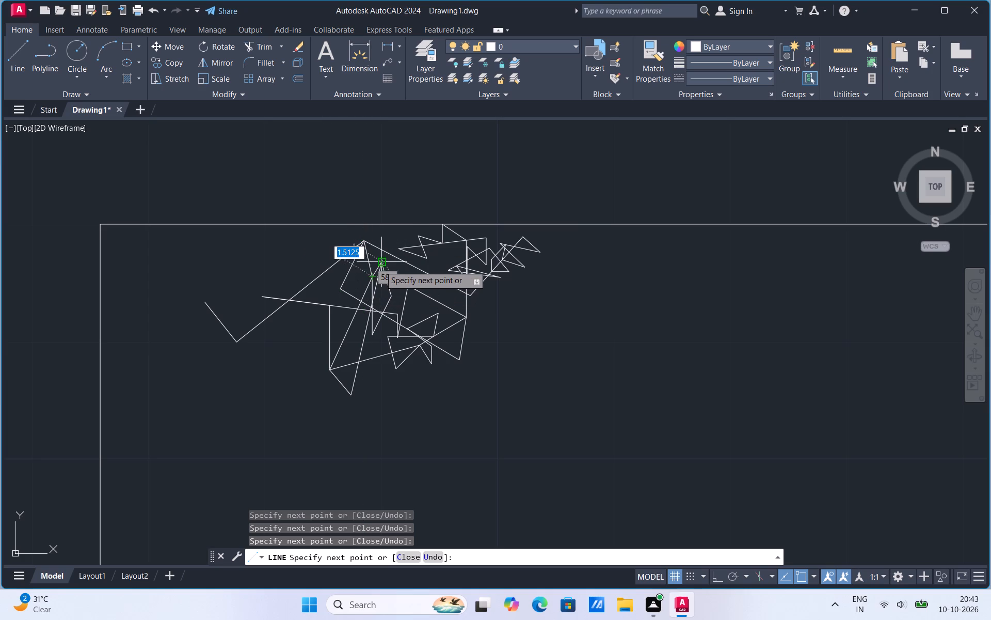
{"action": "left_click", "coordinate": [380, 266]}
{"action": "left_click", "coordinate": [410, 285]}
{"action": "left_click", "coordinate": [410, 266]}
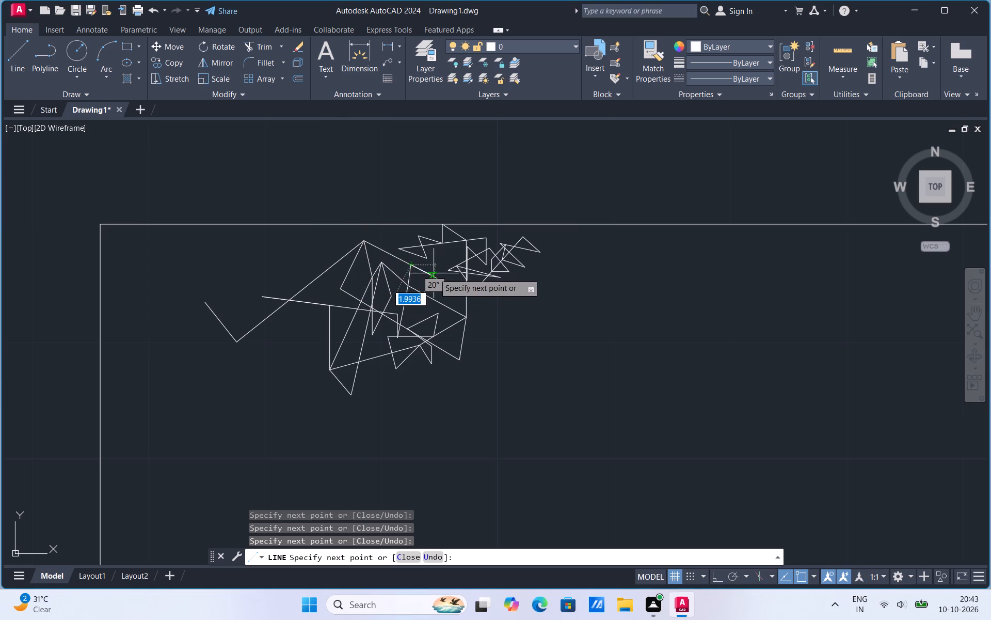
{"action": "left_click", "coordinate": [434, 302]}
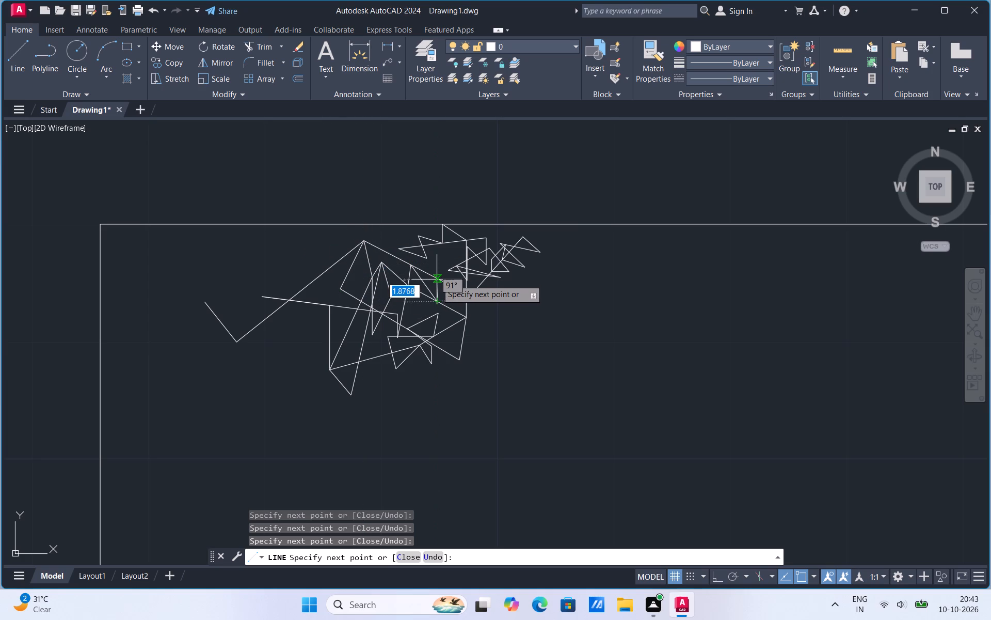
{"action": "left_click", "coordinate": [437, 280]}
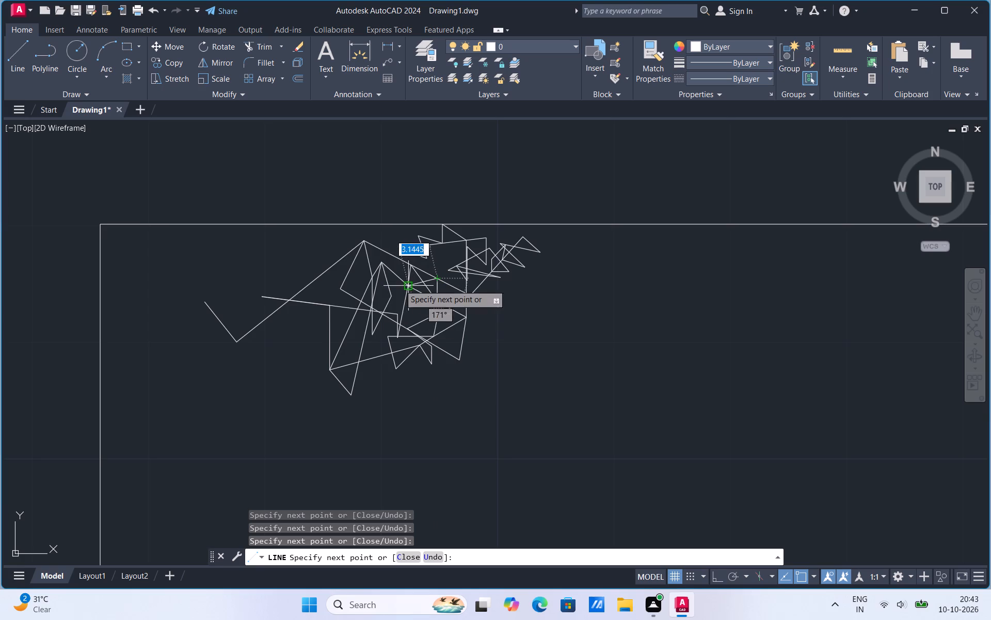
Take the line west to the near-horizontal segment's far end, then add small teeth going north and east to the first rising slope.
{"action": "left_click", "coordinate": [260, 299]}
{"action": "left_click", "coordinate": [285, 275]}
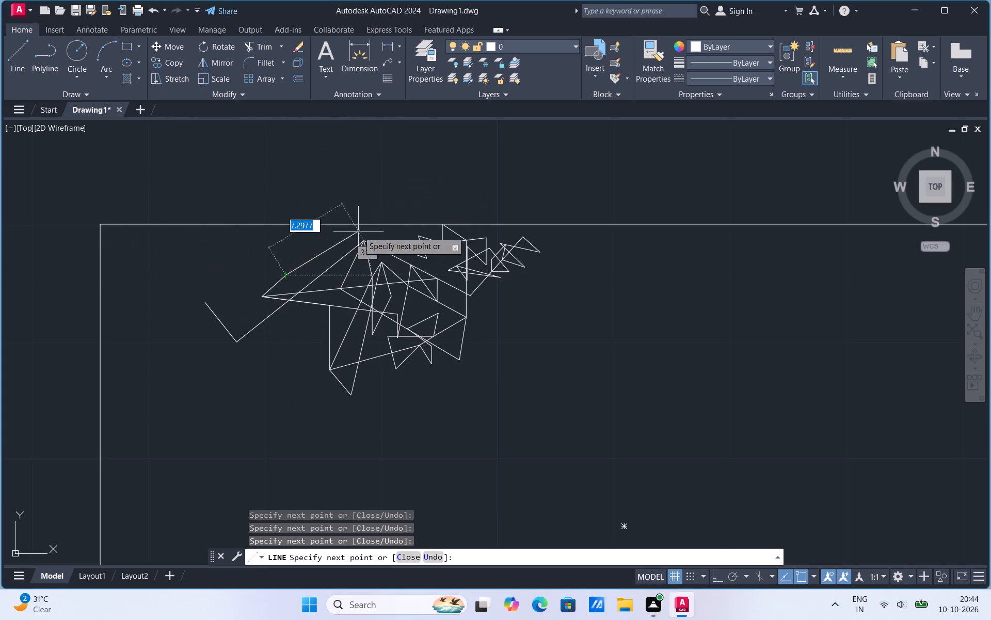
{"action": "left_click", "coordinate": [289, 255]}
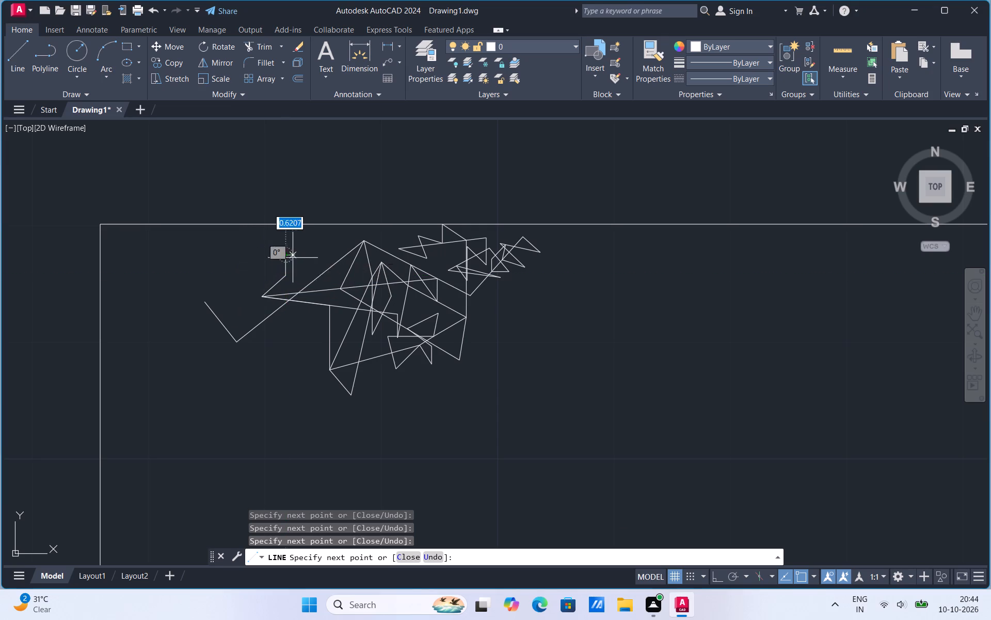
{"action": "left_click", "coordinate": [301, 266]}
{"action": "left_click", "coordinate": [310, 254]}
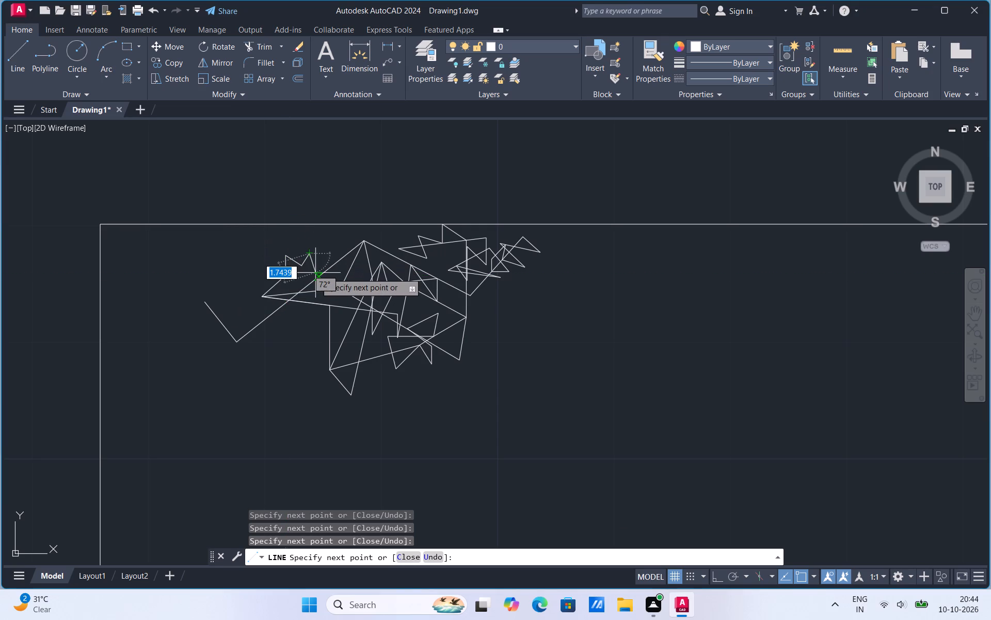
{"action": "left_click", "coordinate": [315, 273]}
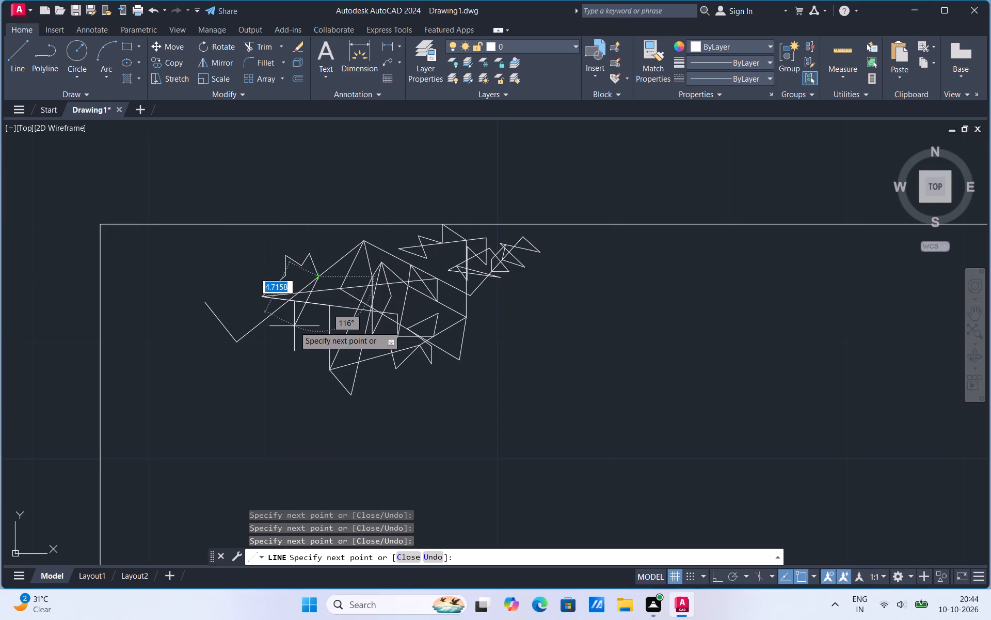
Drop the line far south, retrace its vertical segment of about 4.9 units, and form a small box on that segment's east side.
{"action": "left_click", "coordinate": [301, 407]}
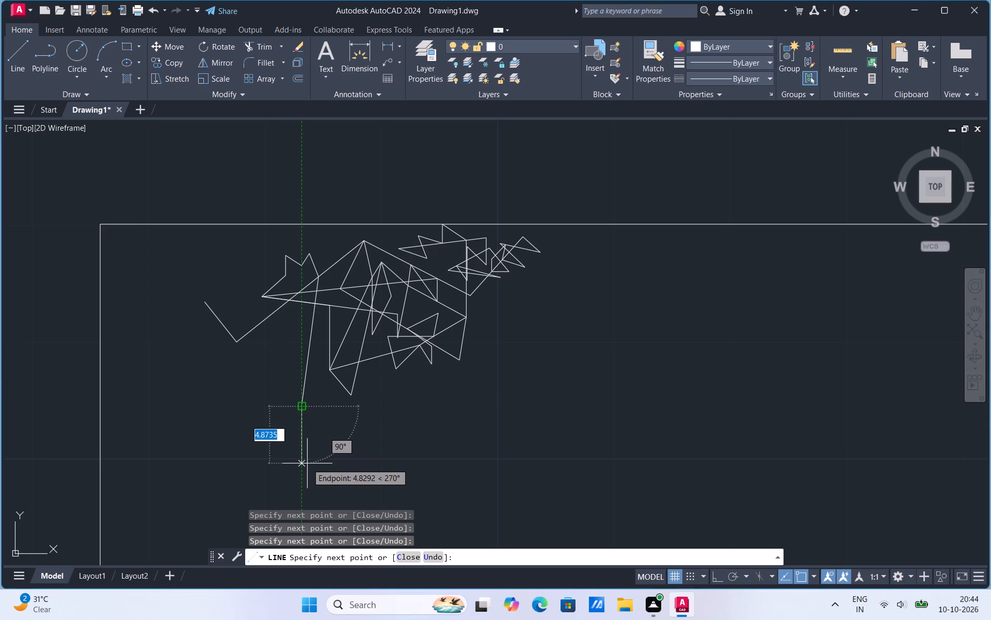
{"action": "left_click", "coordinate": [307, 464]}
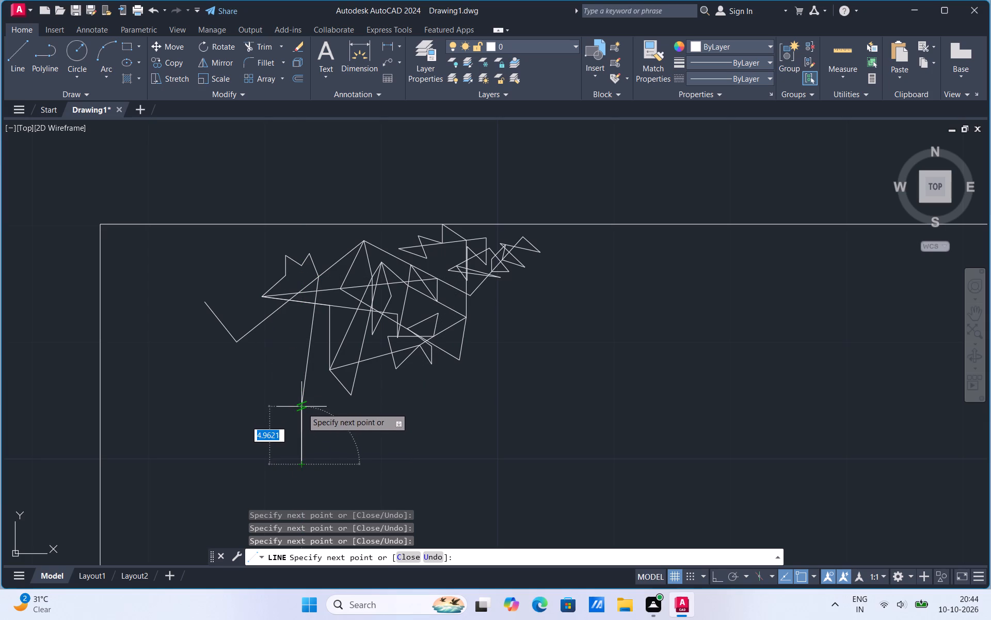
{"action": "left_click", "coordinate": [302, 408]}
{"action": "left_click", "coordinate": [330, 407]}
{"action": "left_click", "coordinate": [330, 427]}
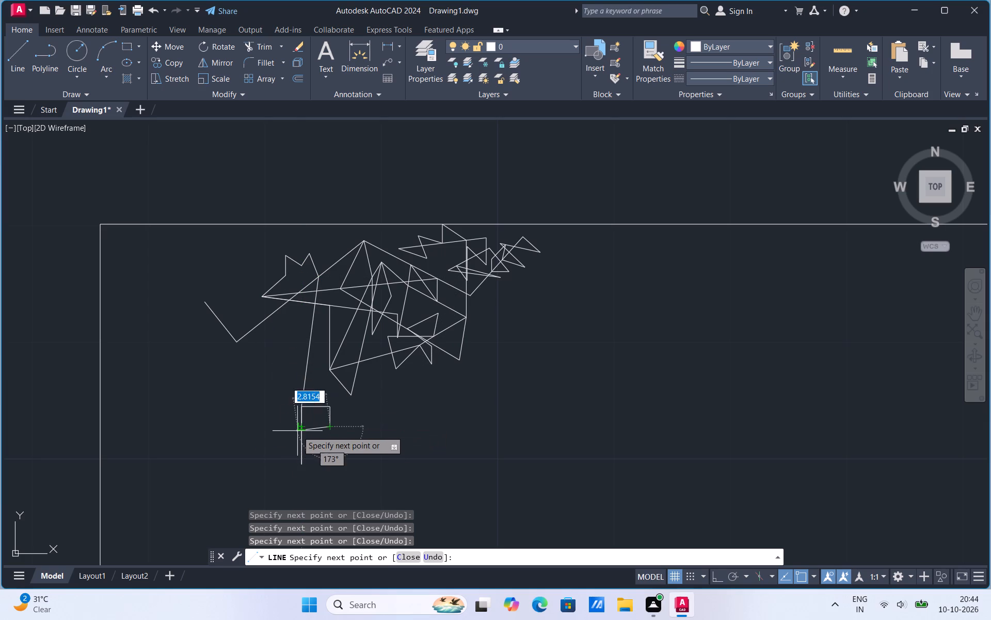
{"action": "left_click", "coordinate": [301, 427]}
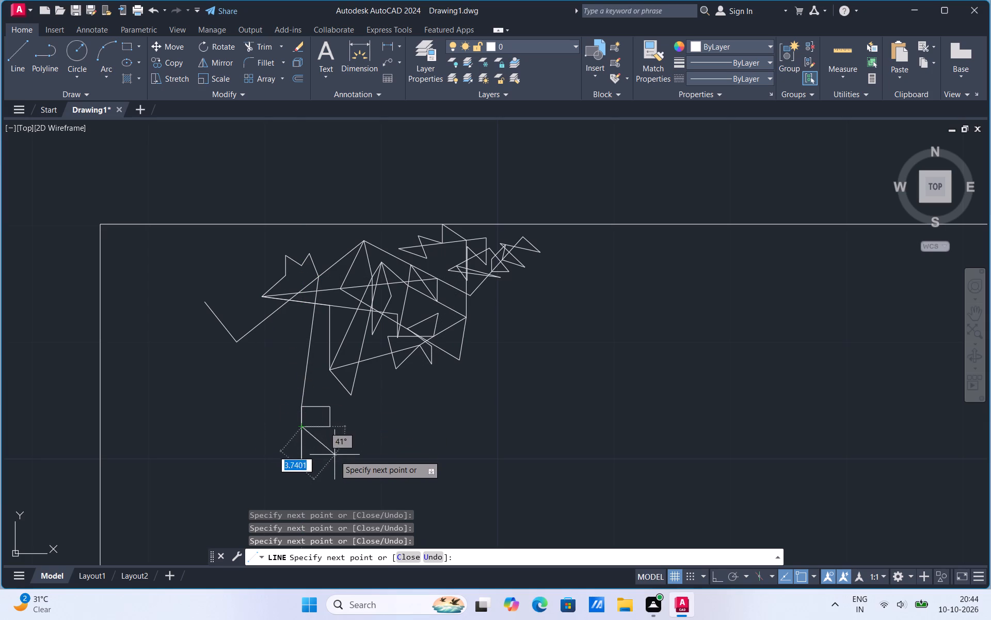
Continue the line diagonally southeast from the box's lower corner, then form a second small box east of the first.
{"action": "left_click", "coordinate": [350, 464]}
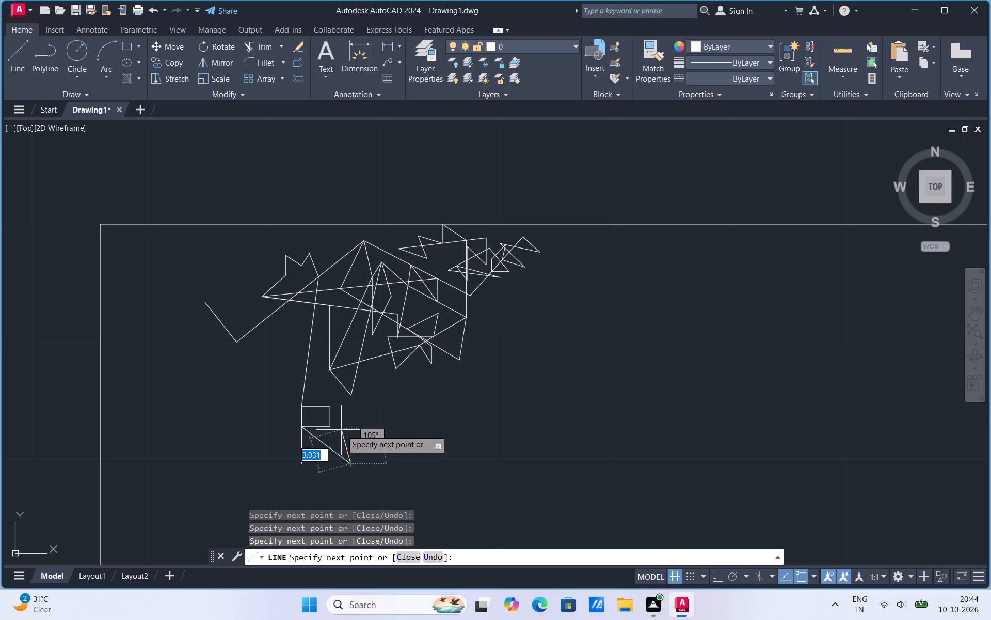
{"action": "left_click", "coordinate": [343, 428]}
{"action": "left_click", "coordinate": [373, 430]}
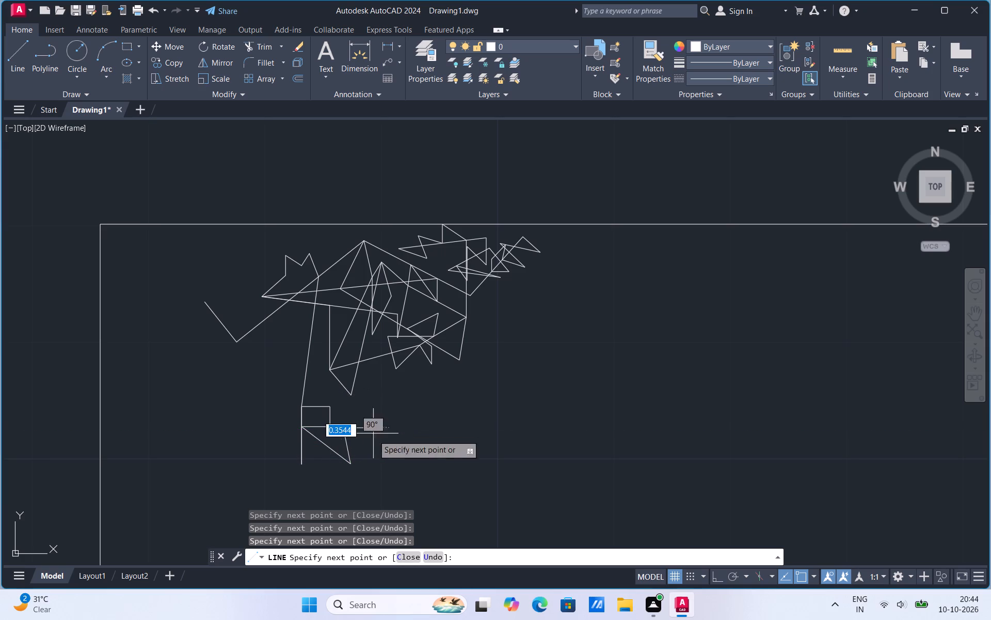
{"action": "left_click", "coordinate": [375, 450]}
{"action": "left_click", "coordinate": [348, 450]}
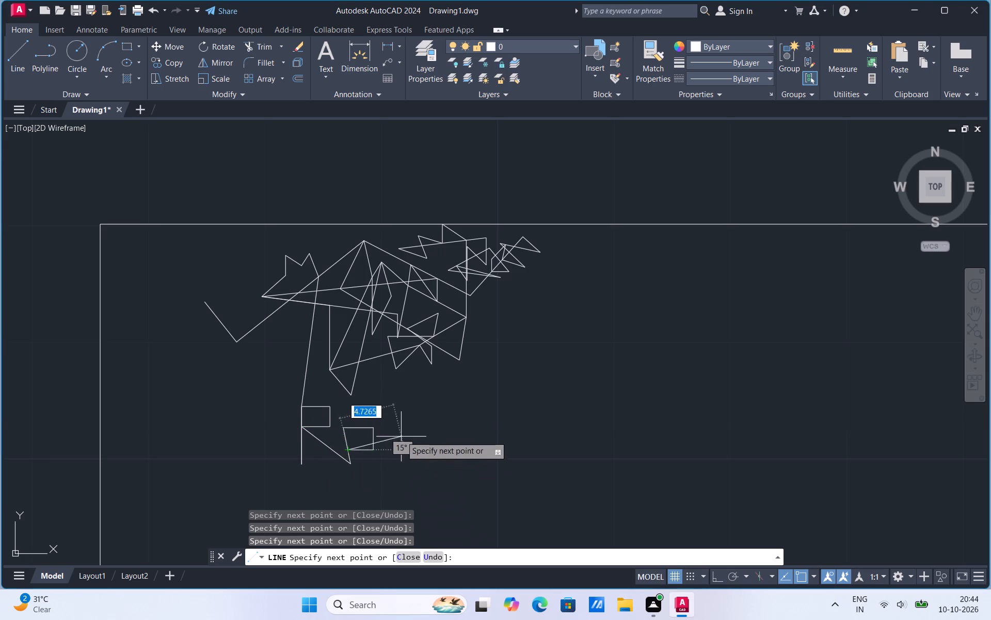
Extend the line east from the second box, form a third box about 2.1 units wide, and carry the baseline further east.
{"action": "left_click", "coordinate": [387, 447]}
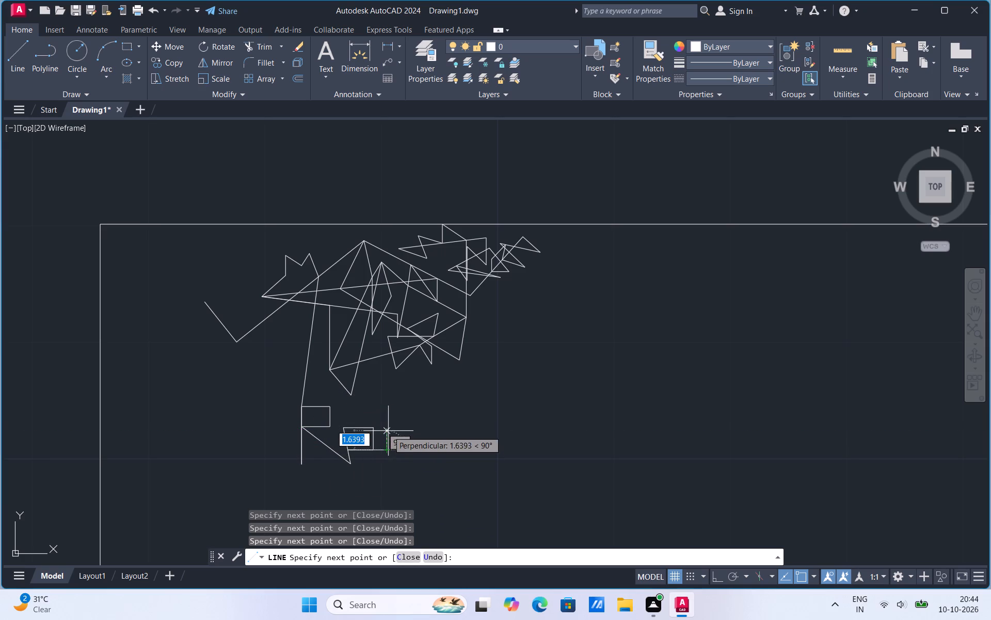
{"action": "left_click", "coordinate": [388, 428]}
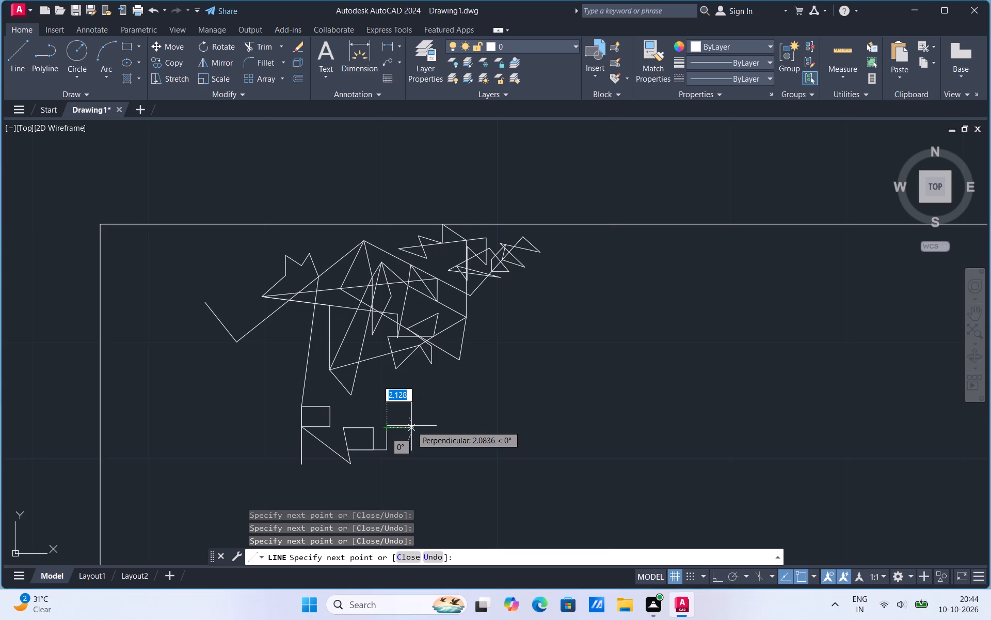
{"action": "left_click", "coordinate": [411, 426]}
{"action": "left_click", "coordinate": [412, 449]}
{"action": "left_click", "coordinate": [381, 450]}
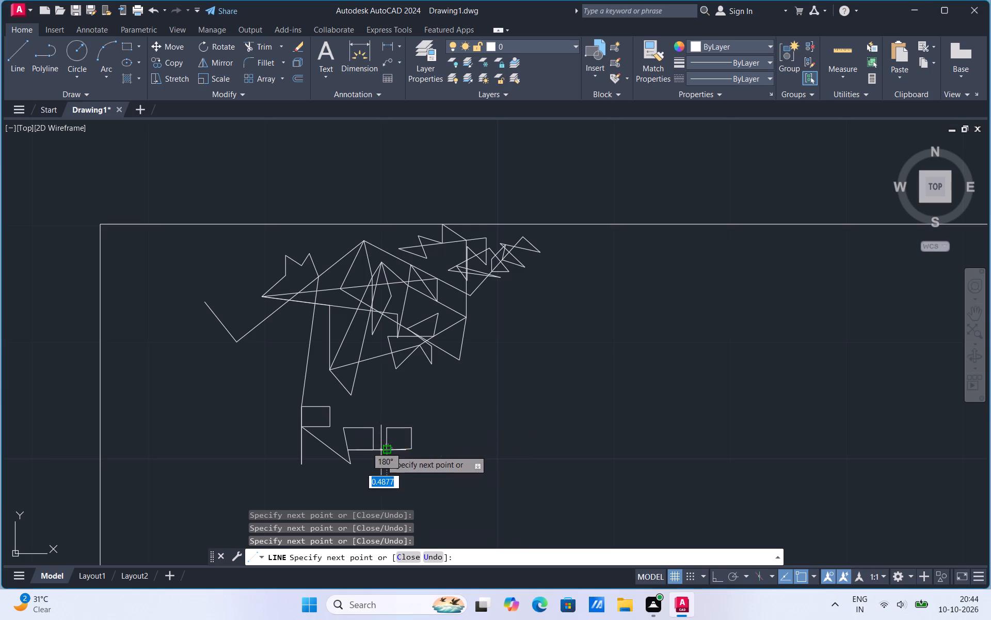
{"action": "left_click", "coordinate": [441, 447]}
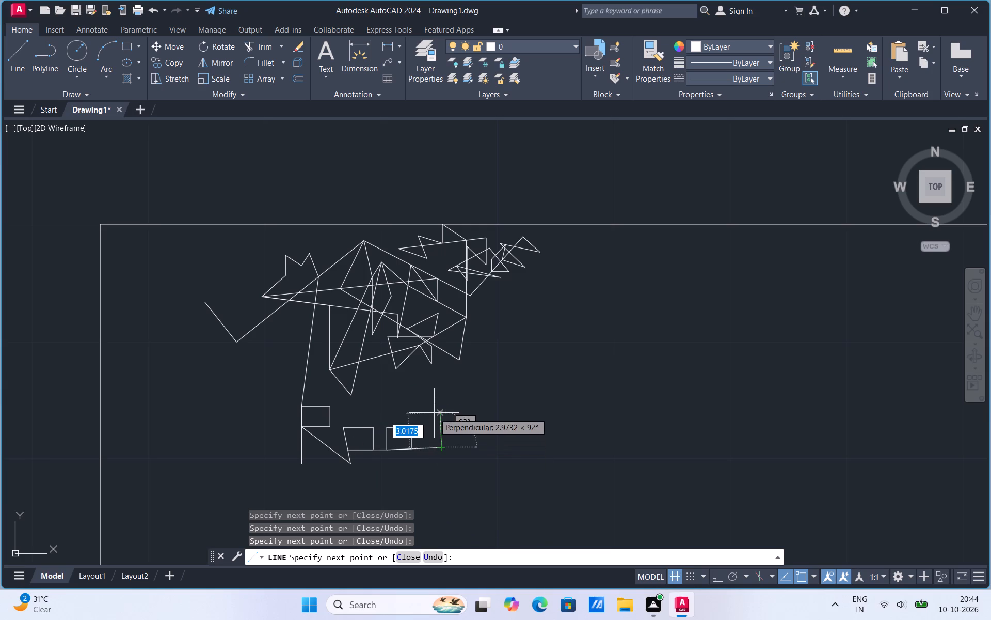
Run the line north and south at the baseline's east end, then form a small box against the vertical's upper east side.
{"action": "left_click", "coordinate": [434, 413]}
{"action": "left_click", "coordinate": [441, 474]}
{"action": "left_click", "coordinate": [438, 413]}
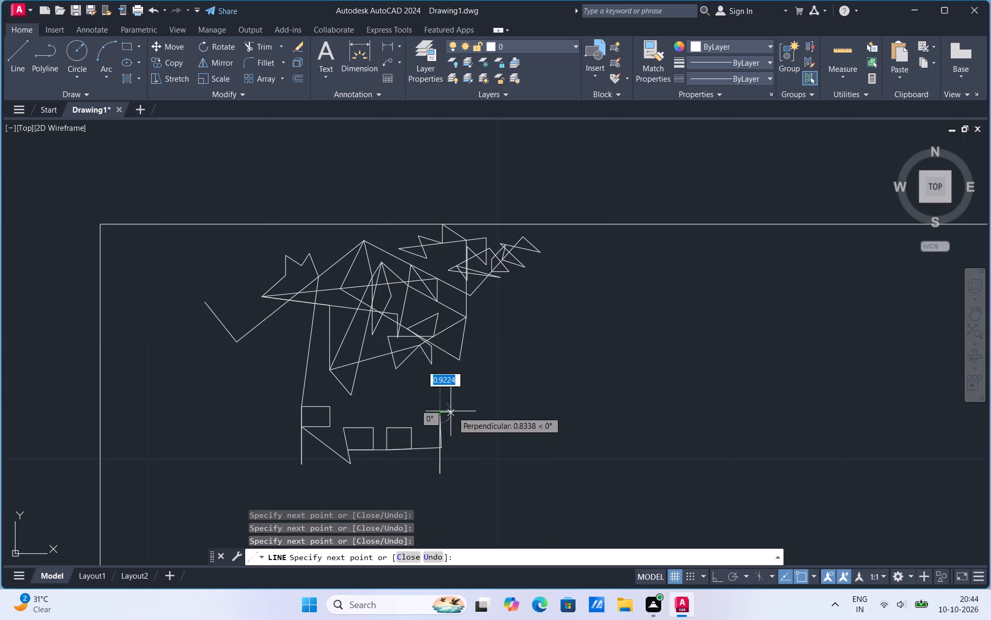
{"action": "left_click", "coordinate": [464, 411]}
{"action": "left_click", "coordinate": [465, 426]}
{"action": "left_click", "coordinate": [440, 431]}
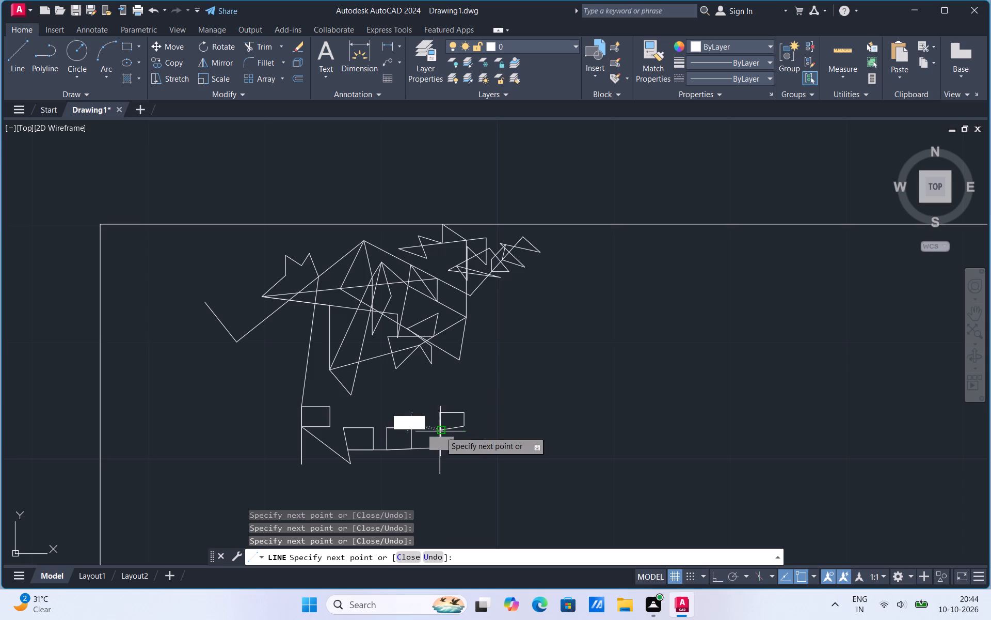
Extend the line east from that small box, form another box about 2.7 units wide, and continue about 2.4 units east.
{"action": "left_click", "coordinate": [491, 427]}
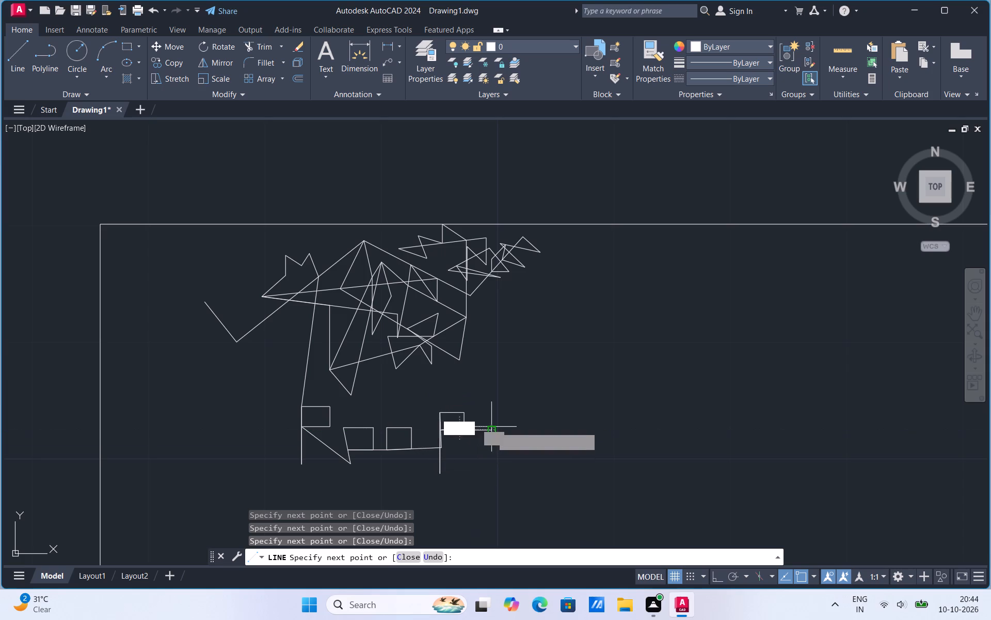
{"action": "left_click", "coordinate": [489, 459]}
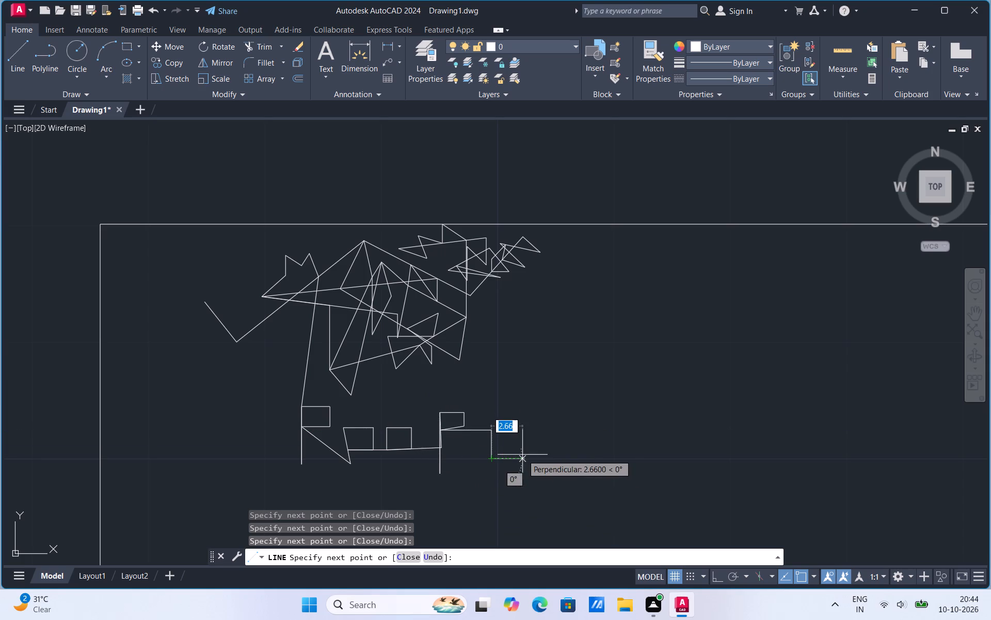
{"action": "left_click", "coordinate": [522, 455]}
{"action": "left_click", "coordinate": [522, 431]}
{"action": "left_click", "coordinate": [489, 431]}
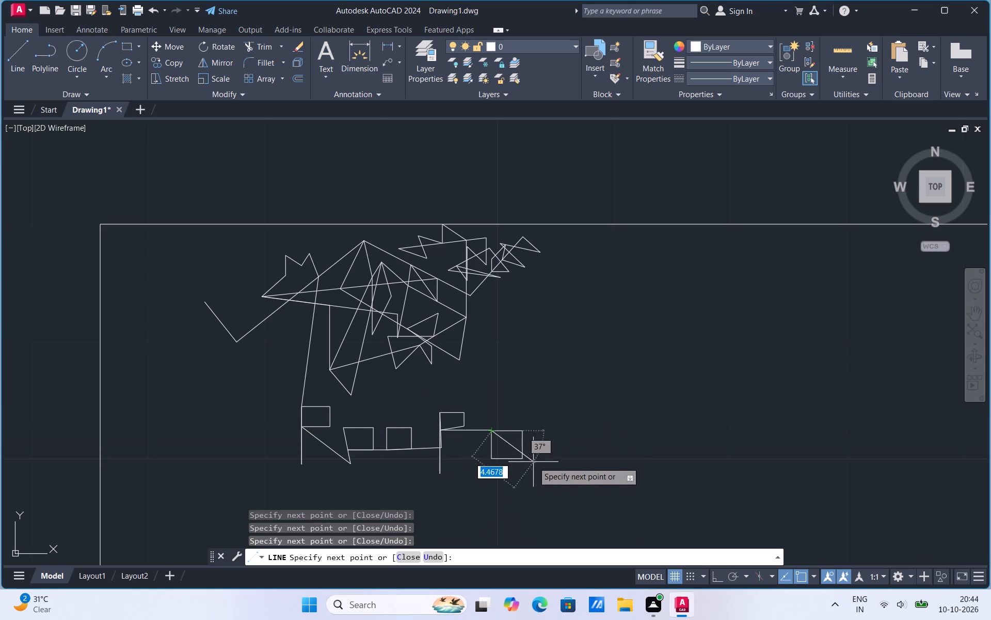
{"action": "left_click", "coordinate": [519, 428]}
{"action": "left_click", "coordinate": [523, 453]}
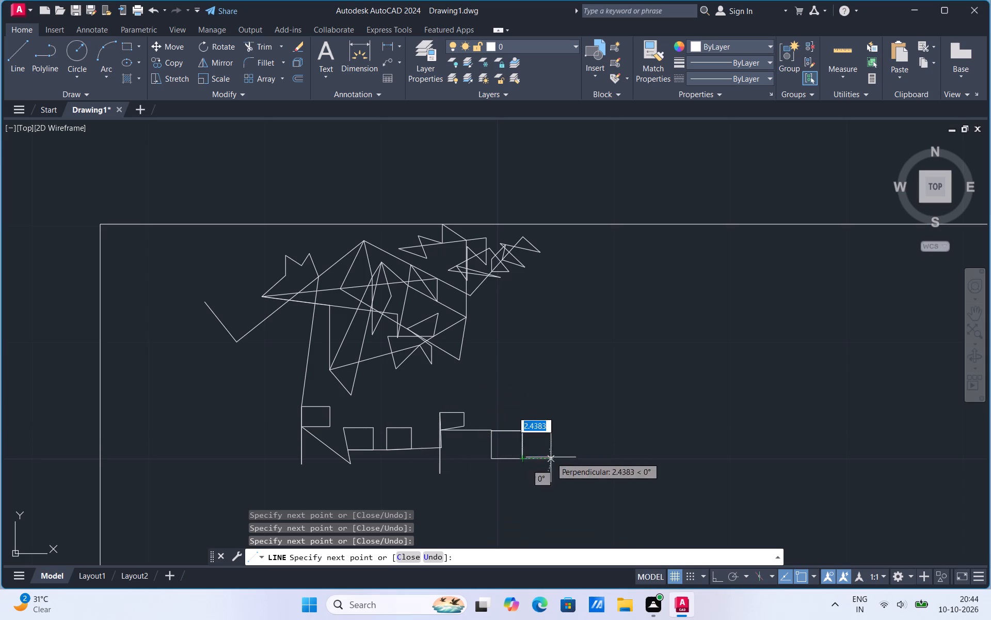
{"action": "left_click", "coordinate": [551, 457]}
Take the line back to the westernmost box's east side, northeast, and far east to a tip, then double back west as a wedge.
{"action": "left_click", "coordinate": [324, 416]}
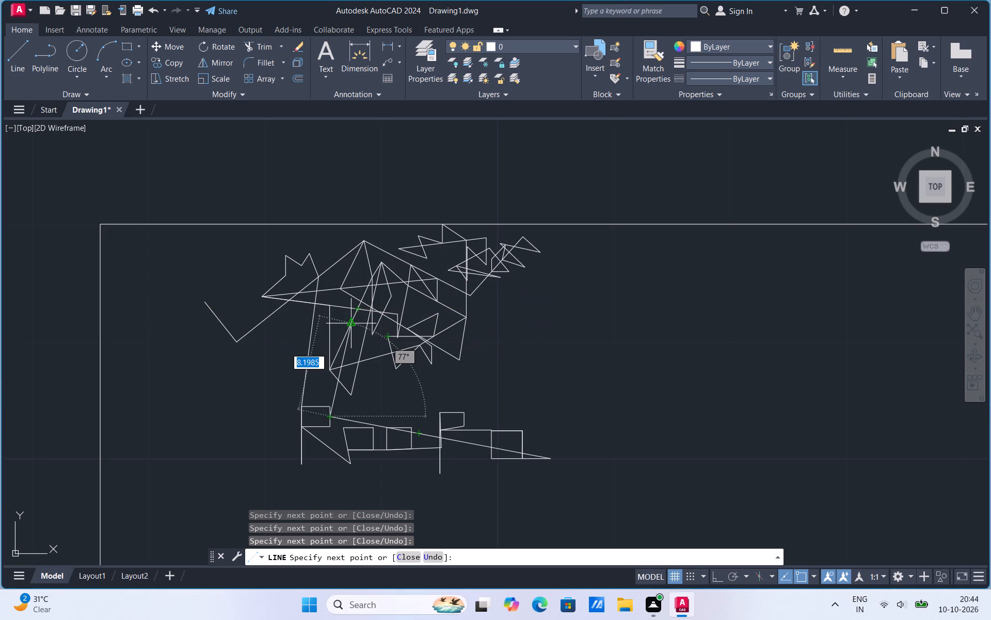
{"action": "left_click", "coordinate": [380, 365]}
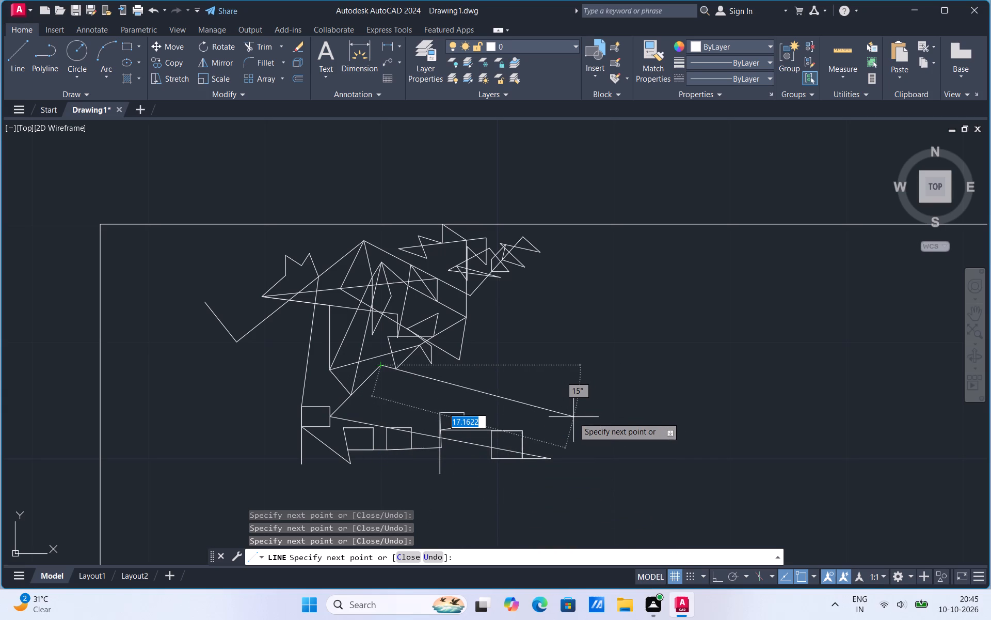
{"action": "left_click", "coordinate": [590, 345]}
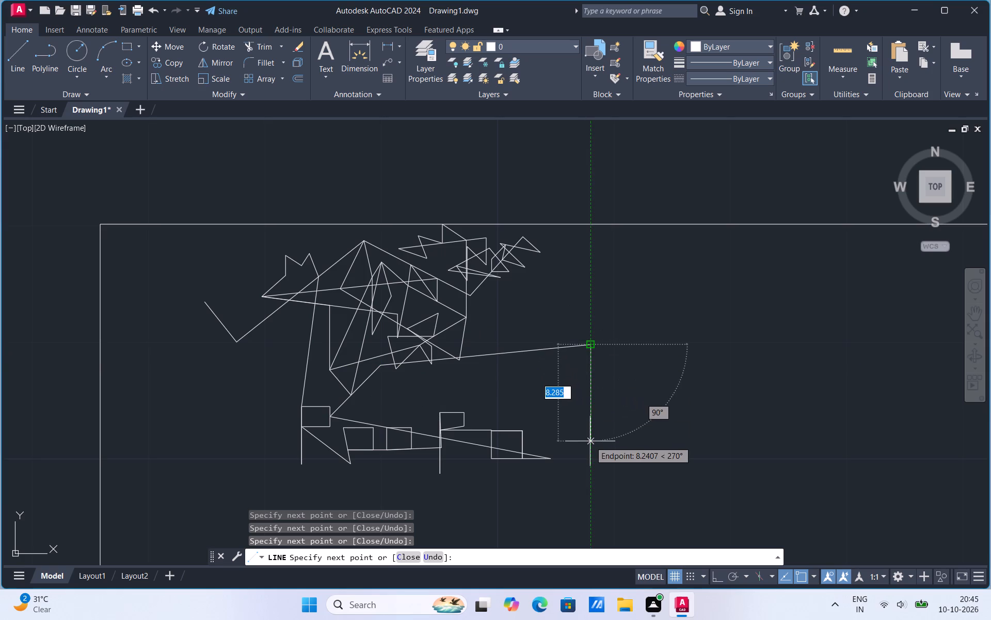
{"action": "left_click", "coordinate": [497, 344]}
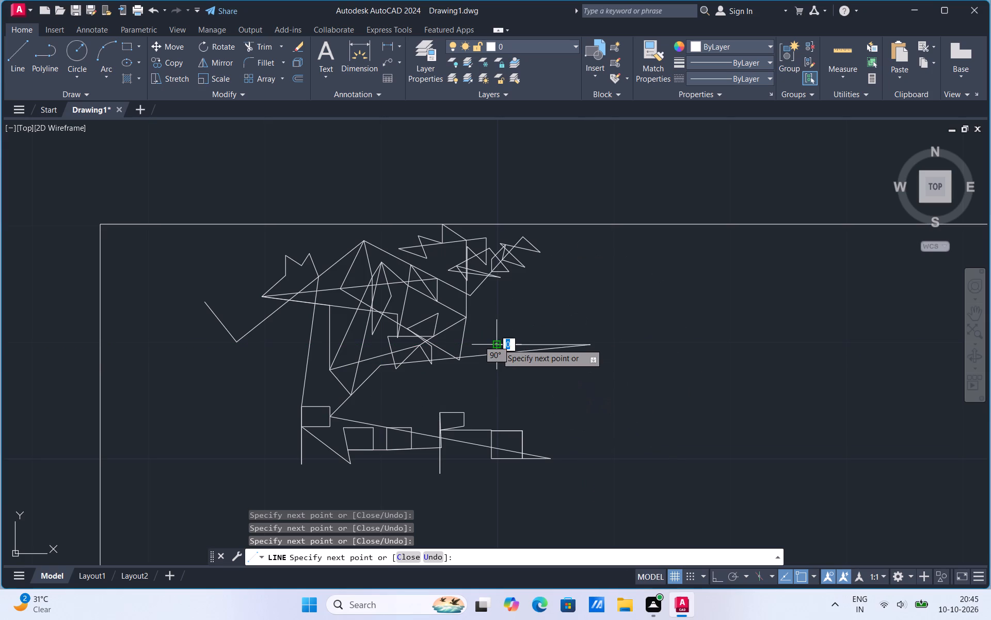
Zigzag the line westward across the wedge in narrow peaks, ending on the short vertical segment at its west end.
{"action": "left_click", "coordinate": [523, 300]}
{"action": "left_click", "coordinate": [549, 378]}
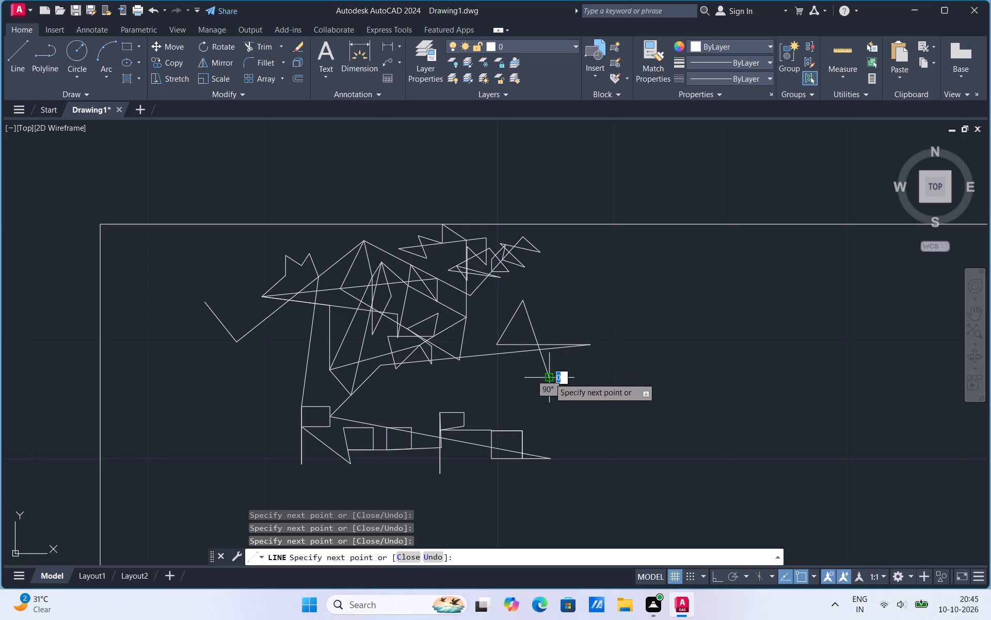
{"action": "left_click", "coordinate": [496, 310]}
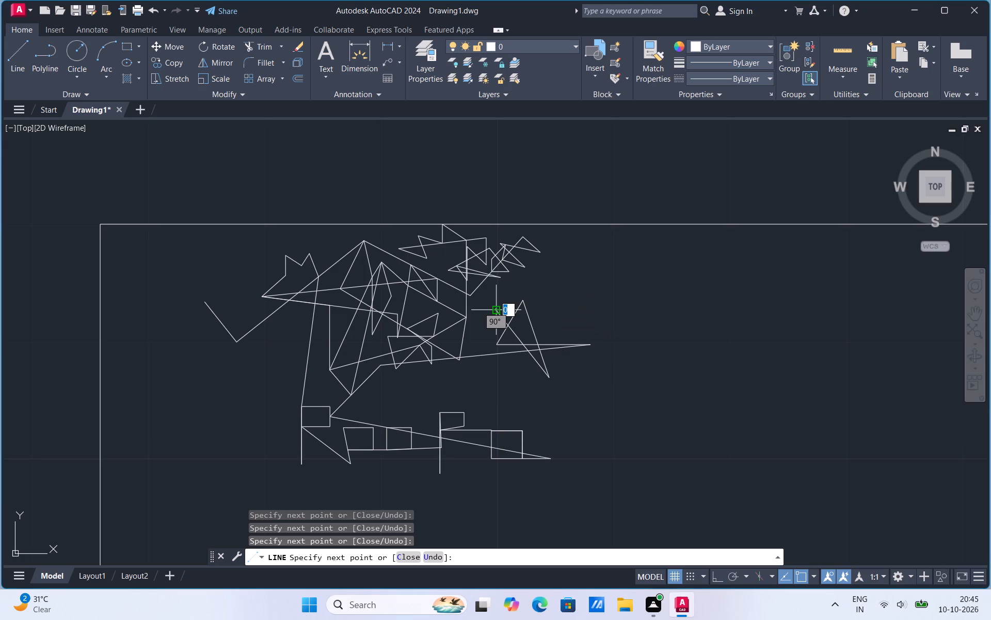
{"action": "left_click", "coordinate": [496, 310]}
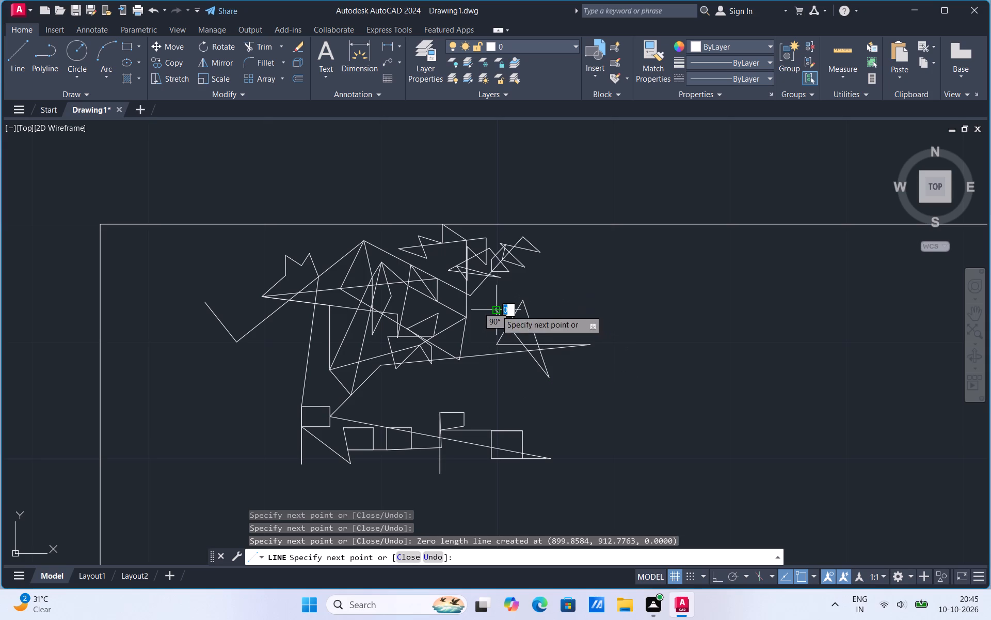
{"action": "left_click", "coordinate": [493, 358]}
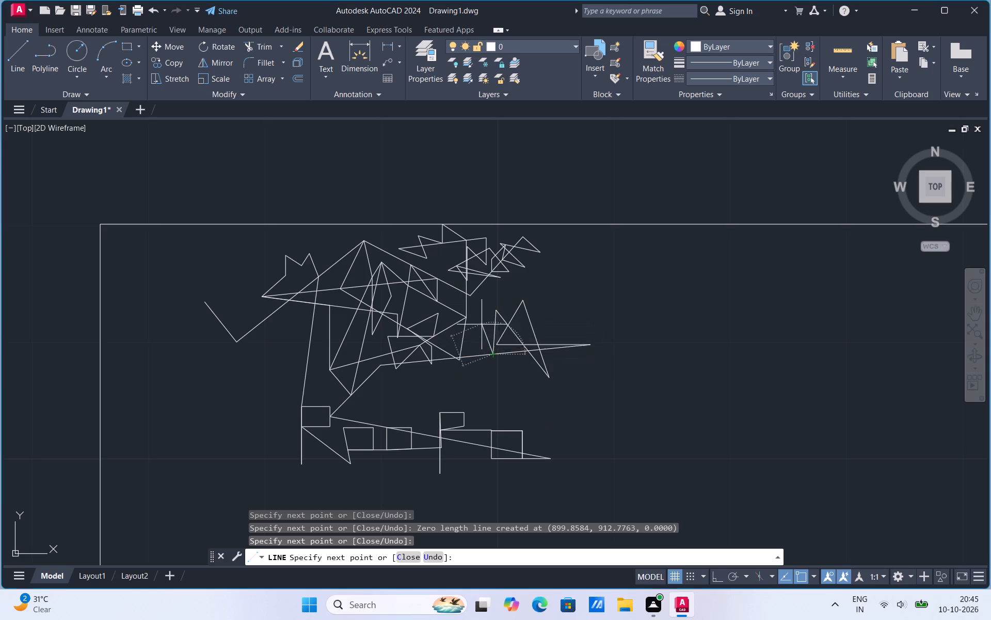
{"action": "left_click", "coordinate": [482, 324]}
{"action": "left_click", "coordinate": [482, 372]}
{"action": "left_click", "coordinate": [456, 380]}
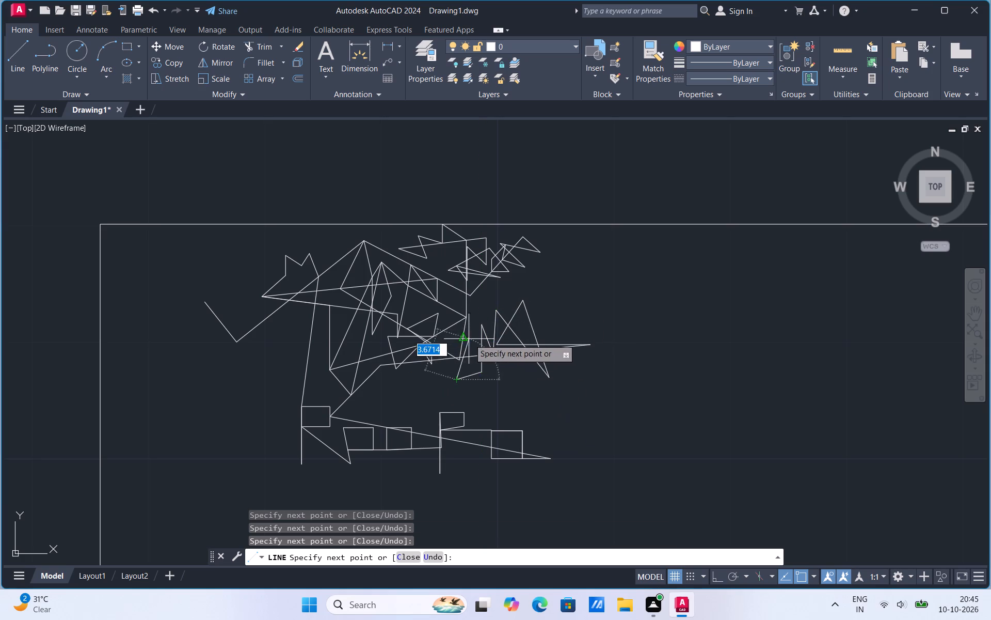
{"action": "left_click", "coordinate": [475, 340]}
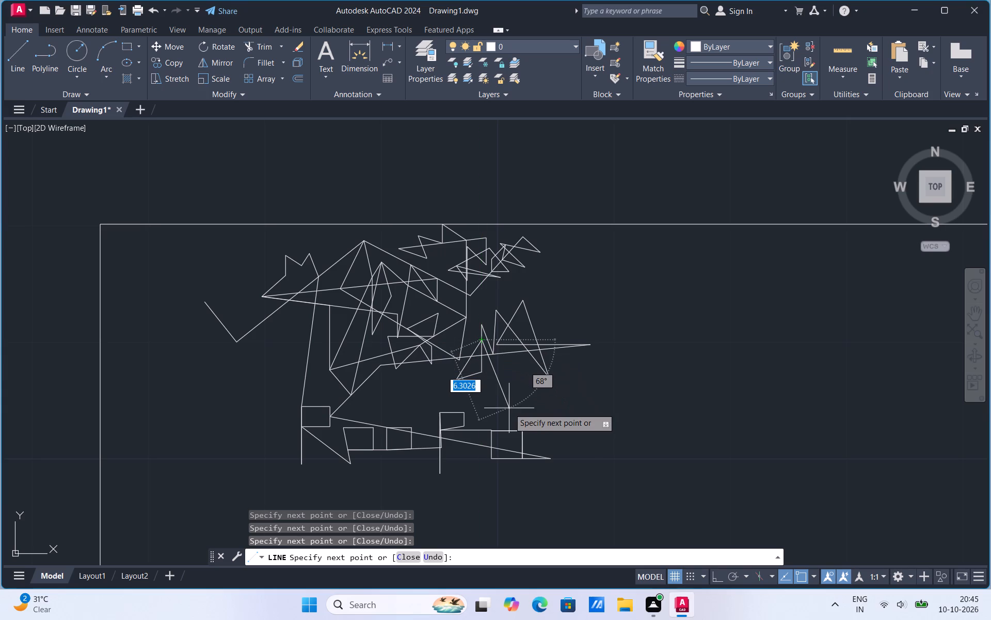
Continue the line around the narrow peaks as a large triangle, with its east slope descending to a short hook below the wedge.
{"action": "left_click", "coordinate": [509, 408]}
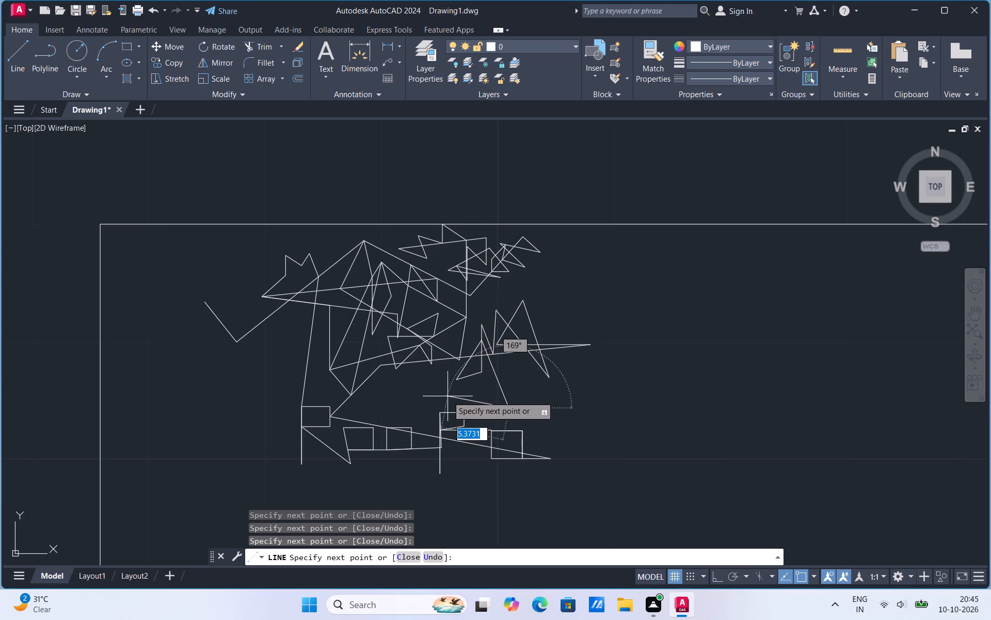
{"action": "left_click", "coordinate": [447, 396]}
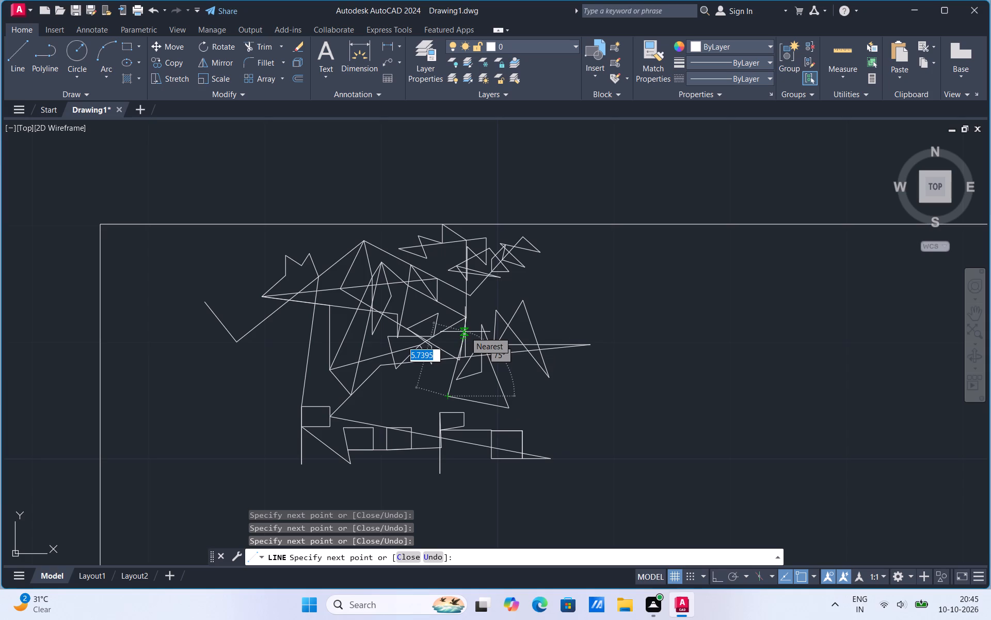
{"action": "left_click", "coordinate": [492, 295]}
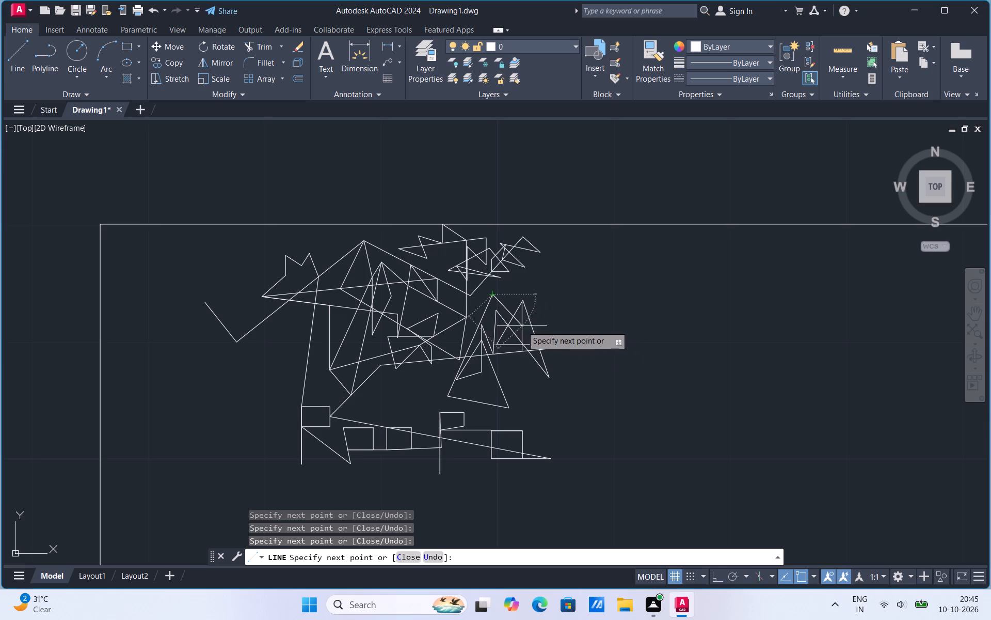
{"action": "left_click", "coordinate": [522, 326]}
{"action": "left_click", "coordinate": [547, 391]}
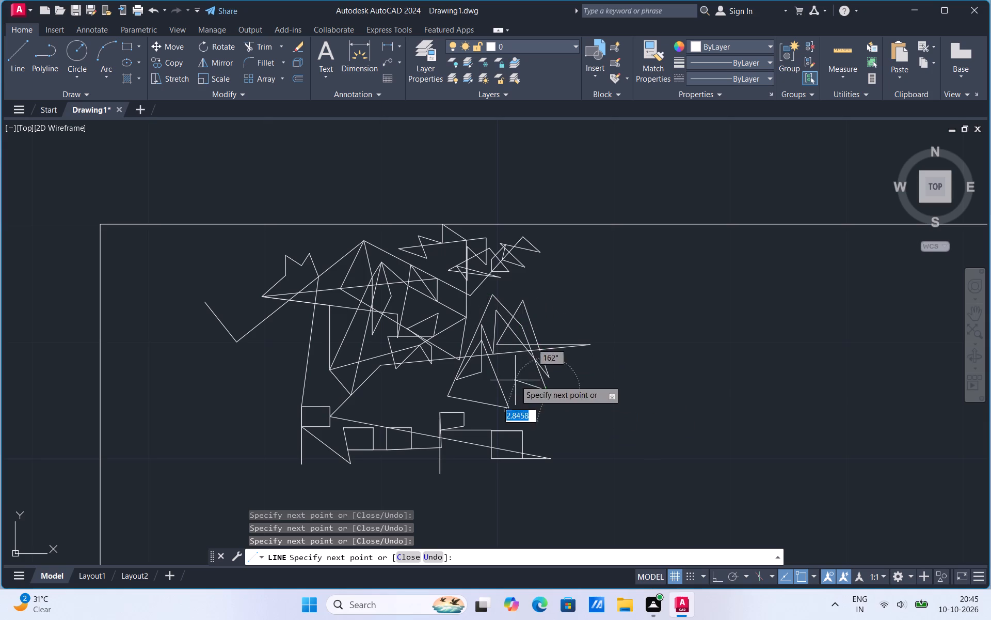
{"action": "left_click", "coordinate": [515, 380]}
Carry the line far west, up to a peak among the upper zigzags, and down southeast to a small hook above the boxes.
{"action": "left_click", "coordinate": [266, 356]}
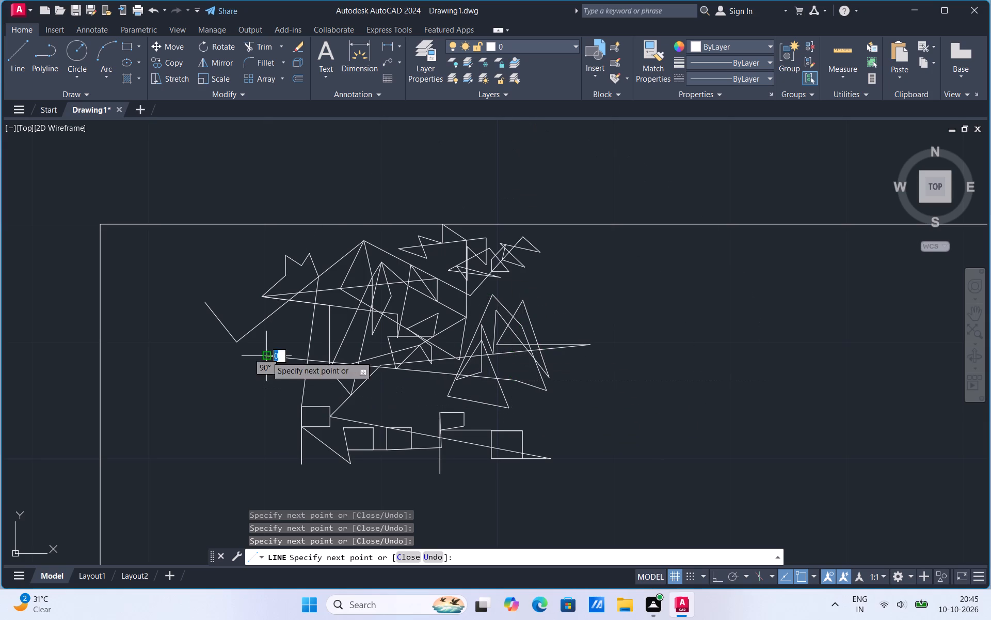
{"action": "left_click_drag", "start_coordinate": [350, 273], "coordinate": [347, 287]}
{"action": "left_click", "coordinate": [381, 400]}
{"action": "left_click", "coordinate": [416, 390]}
{"action": "left_click", "coordinate": [397, 382]}
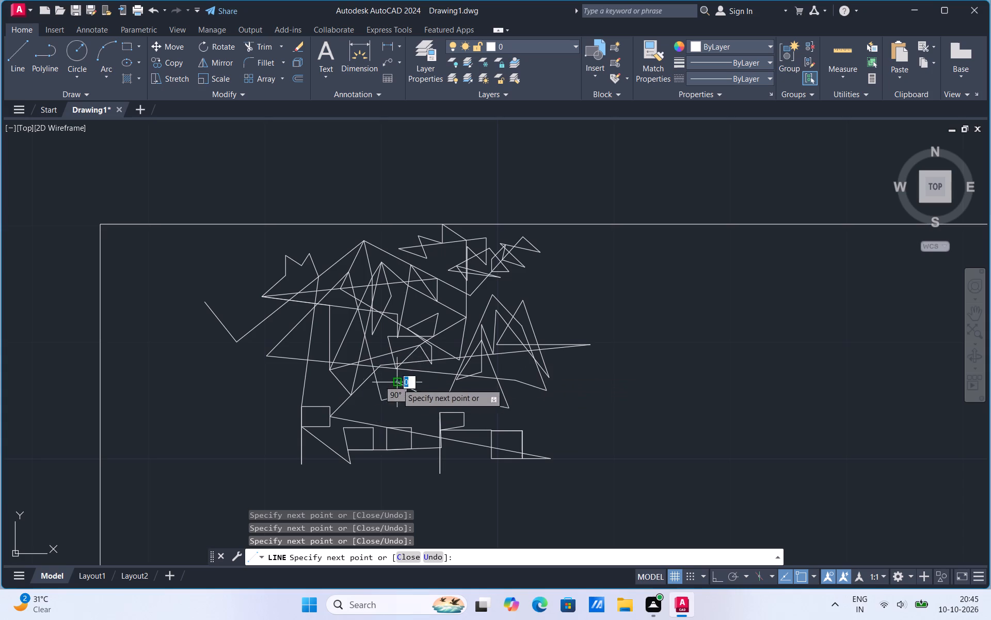
Continue the line through small overlapping triangles above the second and third boxes, including one long near-horizontal base.
{"action": "left_click_drag", "start_coordinate": [409, 411], "coordinate": [399, 407]}
{"action": "left_click", "coordinate": [351, 405]}
{"action": "left_click_drag", "start_coordinate": [377, 367], "coordinate": [386, 371]}
{"action": "left_click", "coordinate": [424, 395]}
{"action": "left_click", "coordinate": [387, 382]}
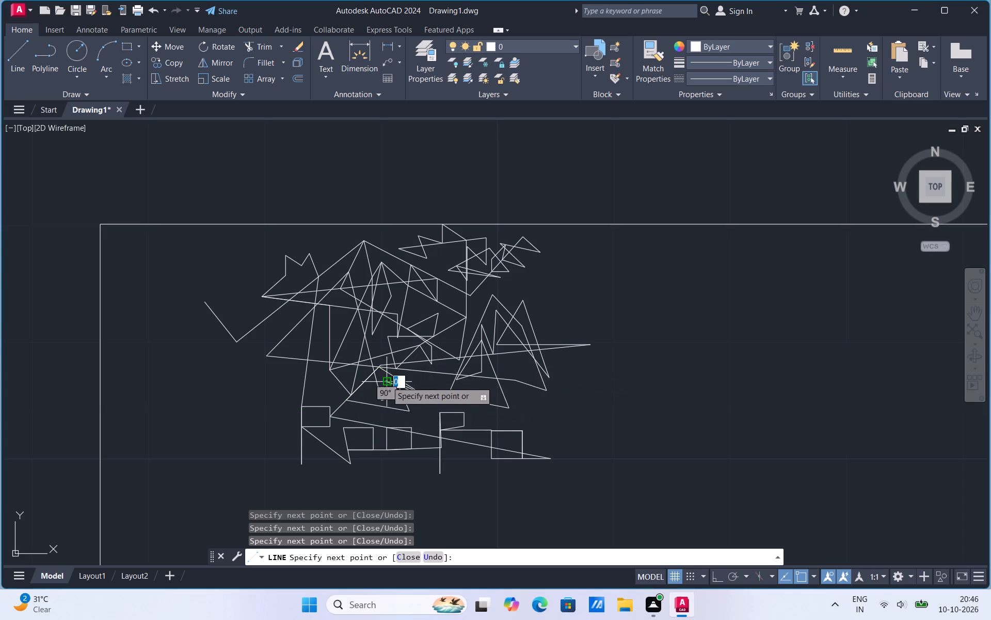
{"action": "left_click", "coordinate": [380, 386]}
{"action": "left_click", "coordinate": [366, 416]}
{"action": "left_click", "coordinate": [475, 417]}
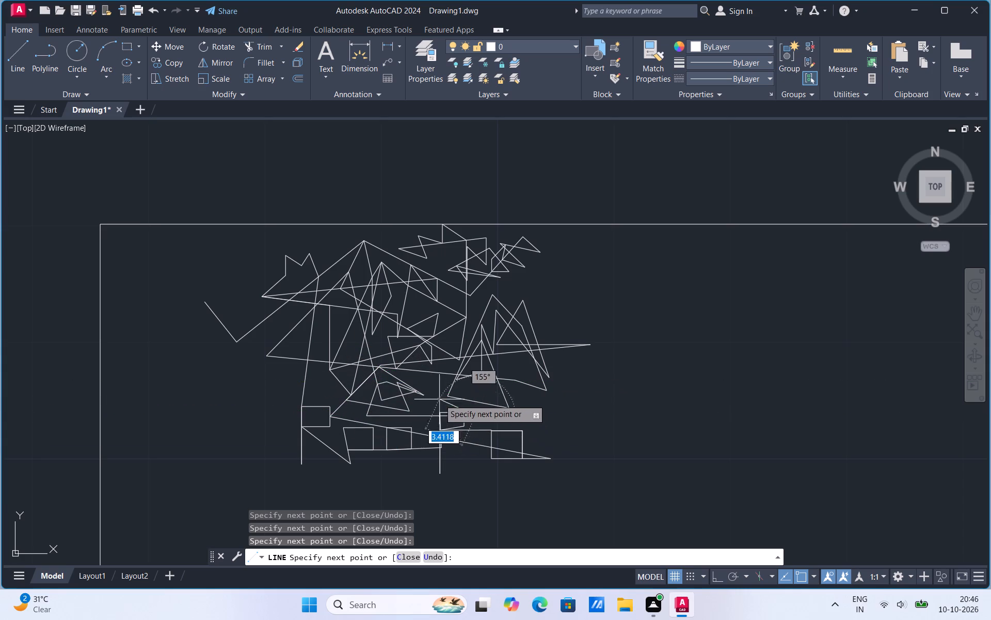
{"action": "left_click", "coordinate": [414, 389]}
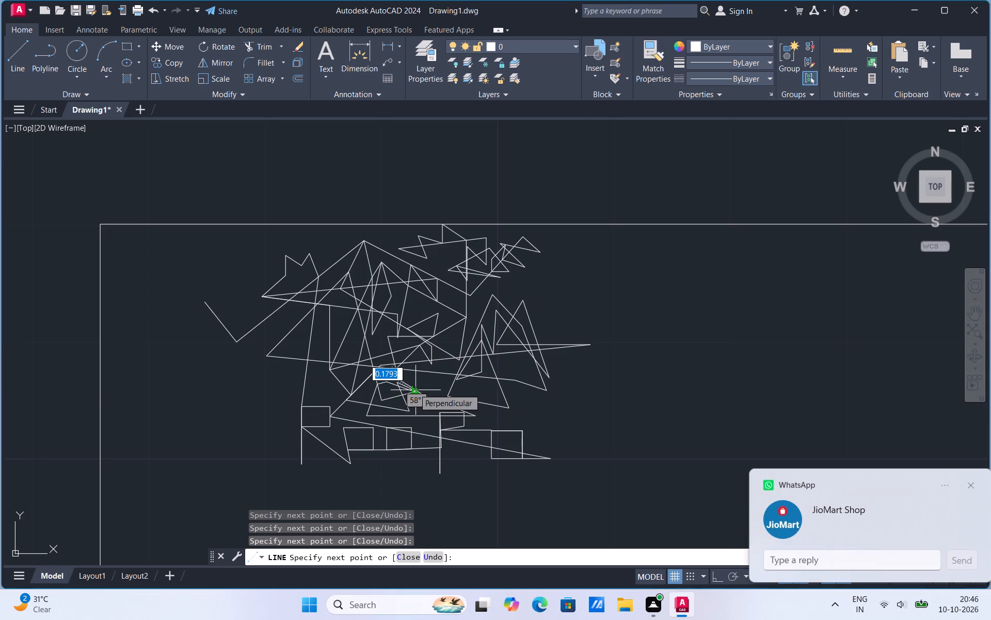
{"action": "left_click", "coordinate": [419, 379]}
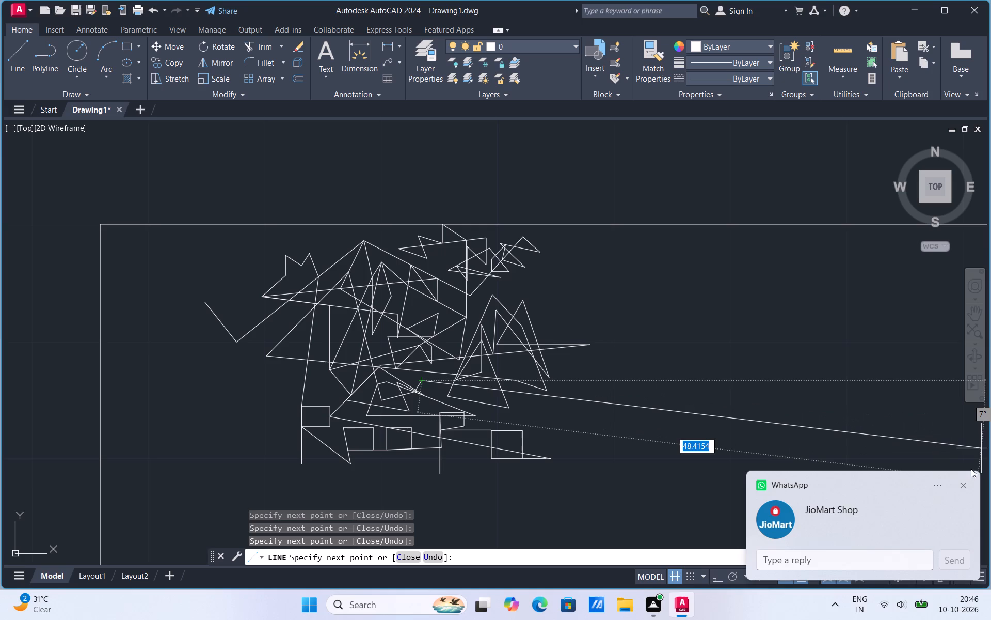
Dismiss the WhatsApp notification.
{"action": "left_click", "coordinate": [963, 481]}
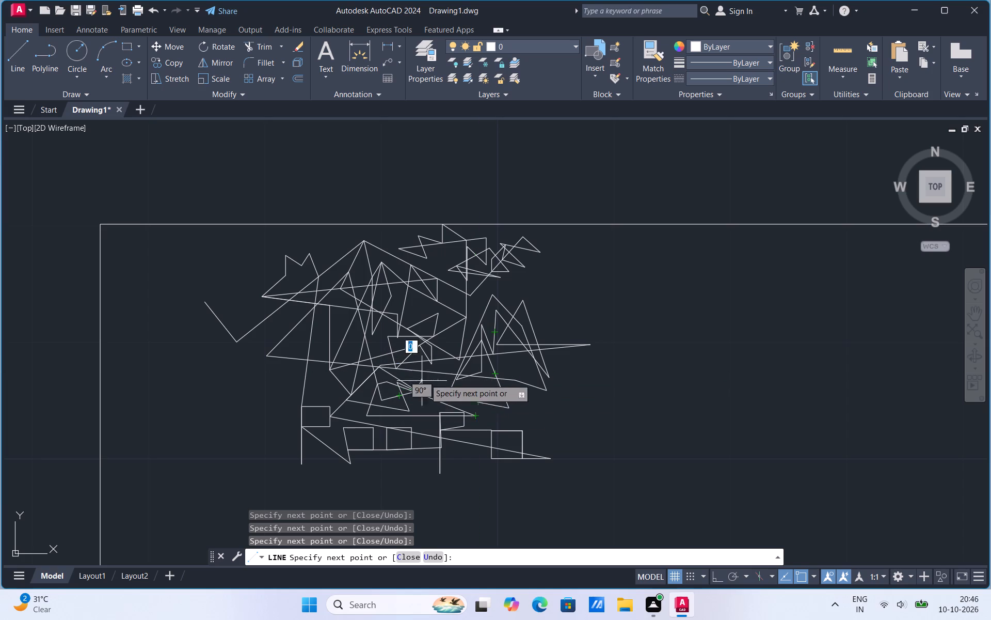
Run the line east below the large peaks, out to the wedge's east tip, and back to the lower end of their east slope.
{"action": "left_click", "coordinate": [524, 396]}
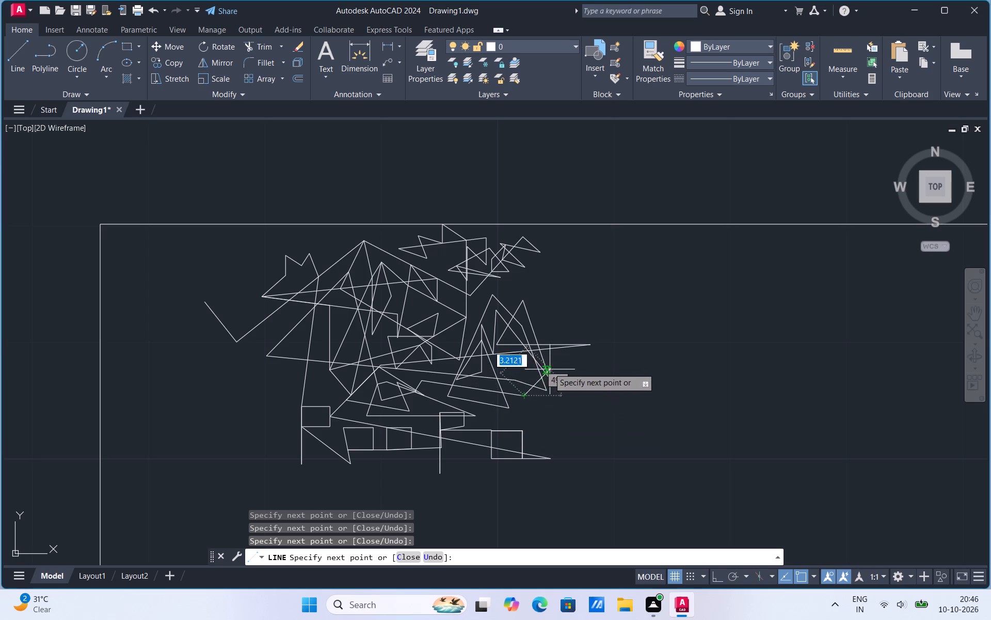
{"action": "left_click", "coordinate": [515, 367]}
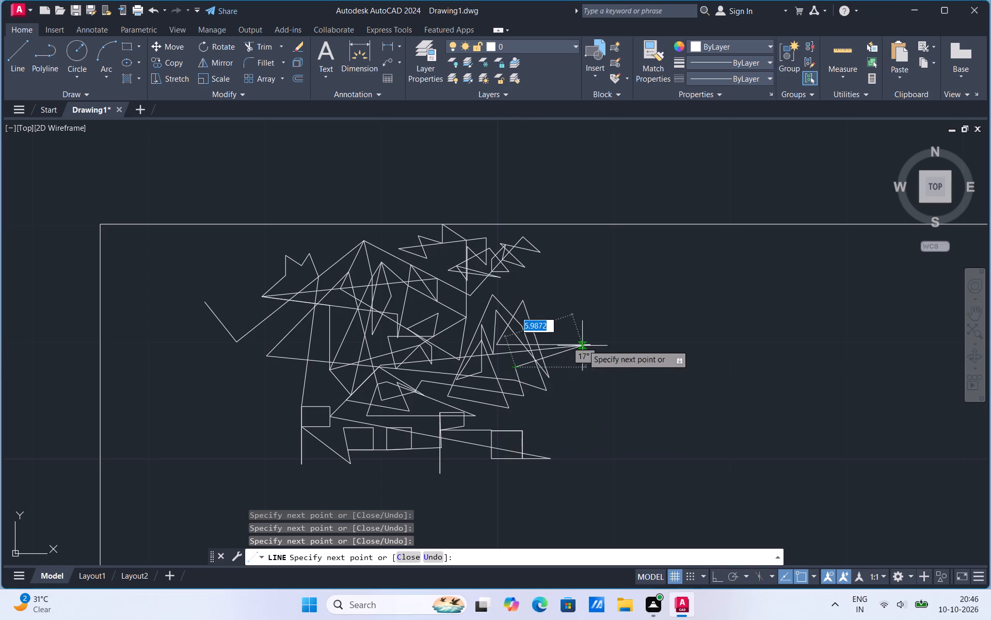
{"action": "left_click", "coordinate": [589, 346]}
{"action": "left_click", "coordinate": [547, 378]}
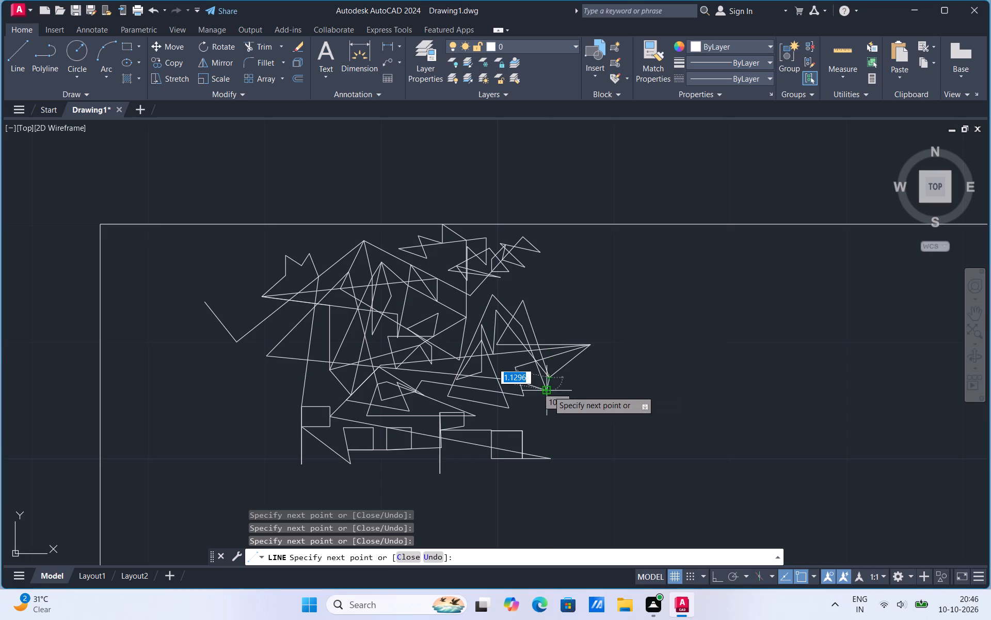
{"action": "left_click", "coordinate": [548, 391]}
Continue the line through small facets southwest of the wedge's east tip, meeting the tip once and returning to their lowest corner.
{"action": "left_click", "coordinate": [565, 402]}
{"action": "left_click", "coordinate": [560, 384]}
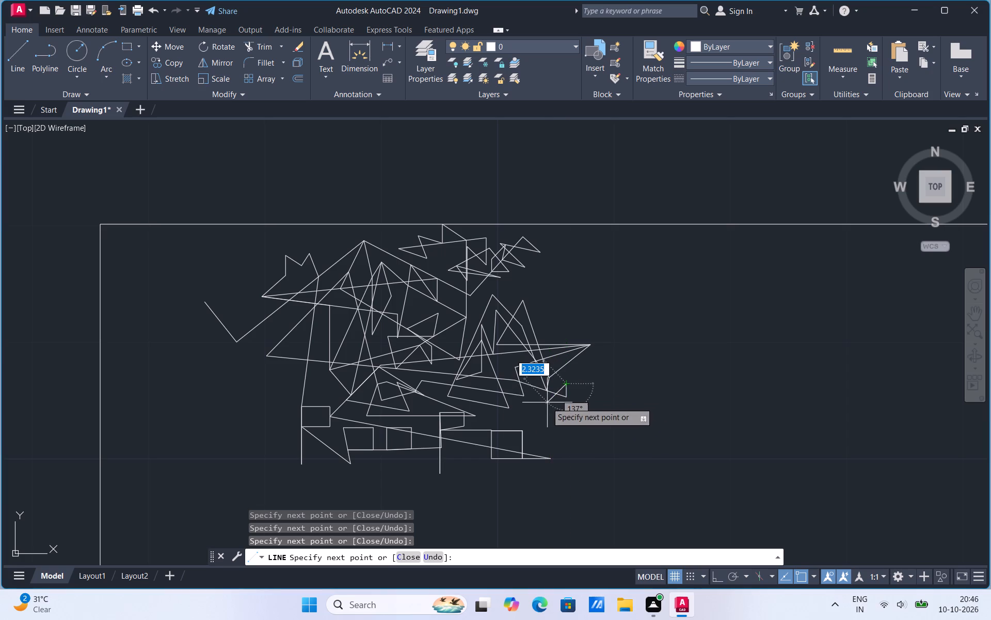
{"action": "left_click", "coordinate": [547, 402]}
{"action": "left_click", "coordinate": [560, 379]}
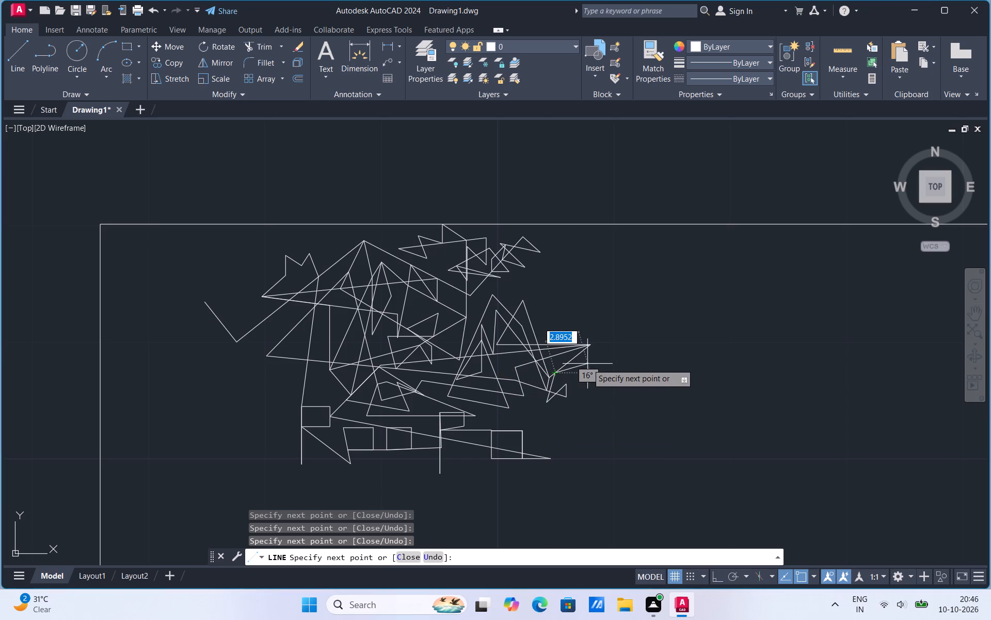
{"action": "left_click", "coordinate": [569, 381]}
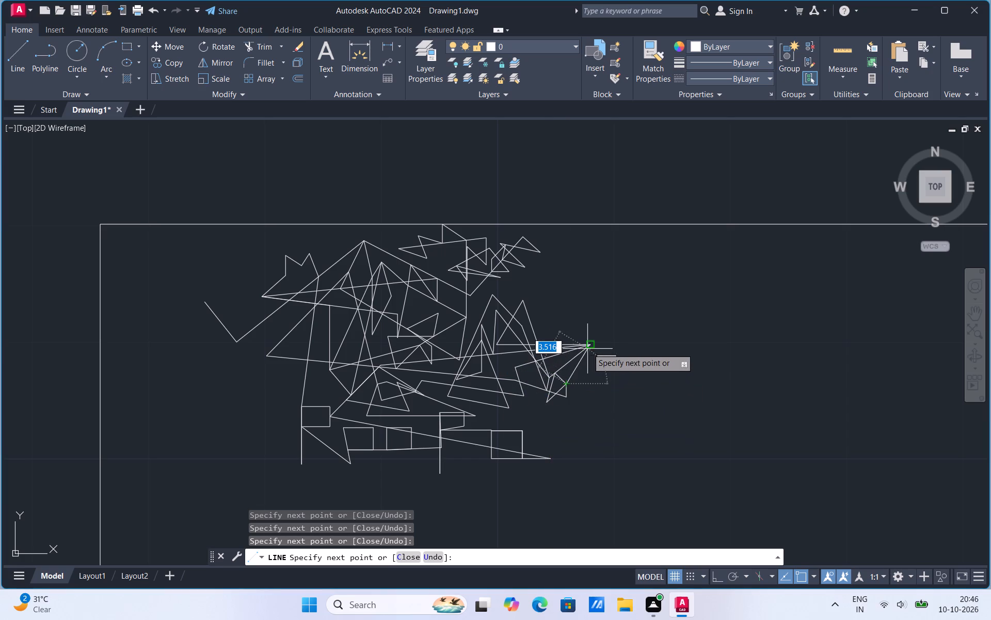
{"action": "left_click", "coordinate": [588, 347]}
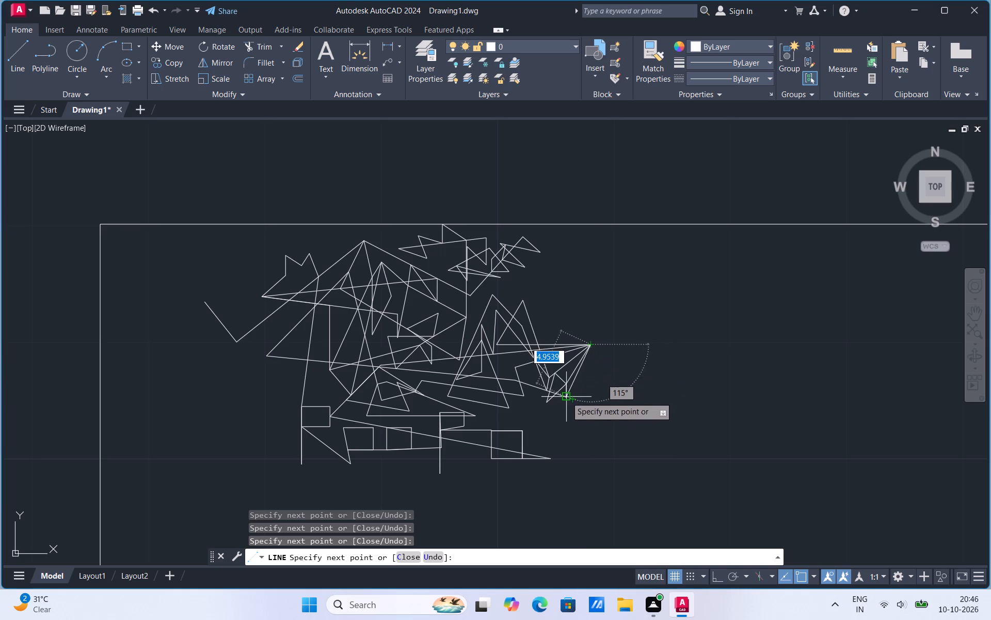
{"action": "left_click", "coordinate": [566, 397]}
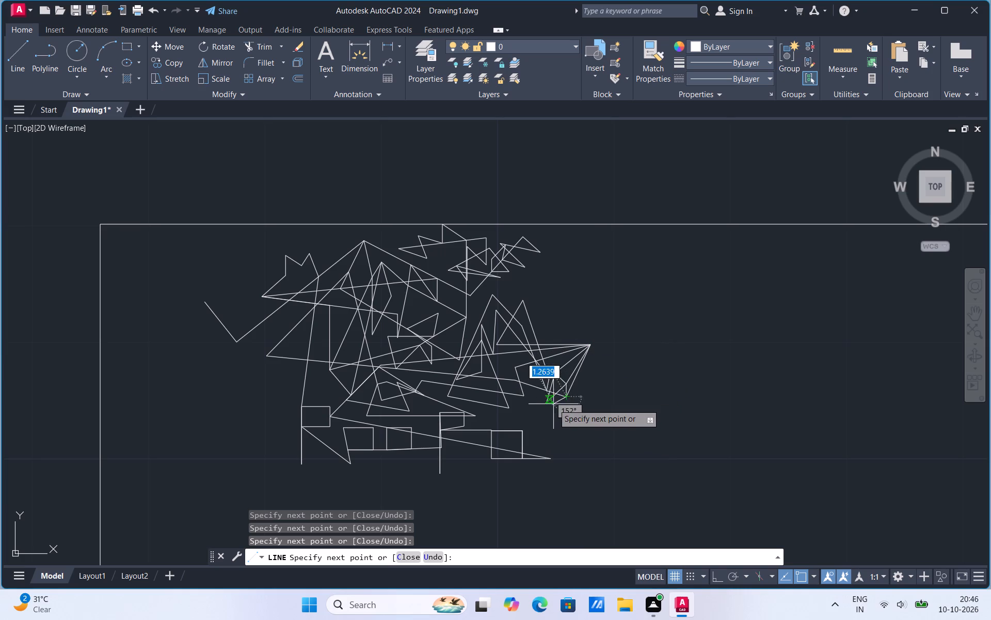
{"action": "left_click", "coordinate": [550, 404]}
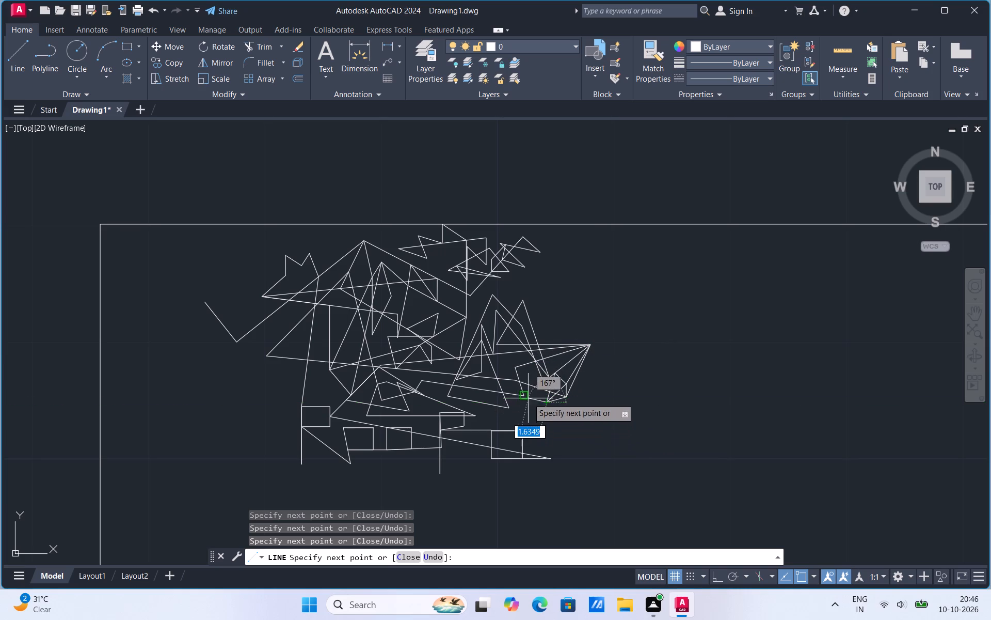
Run the line west past the large peaks' lower corners to the near-horizontal base's east end, then east to the last box's northeast corner.
{"action": "left_click", "coordinate": [523, 393]}
{"action": "left_click", "coordinate": [509, 406]}
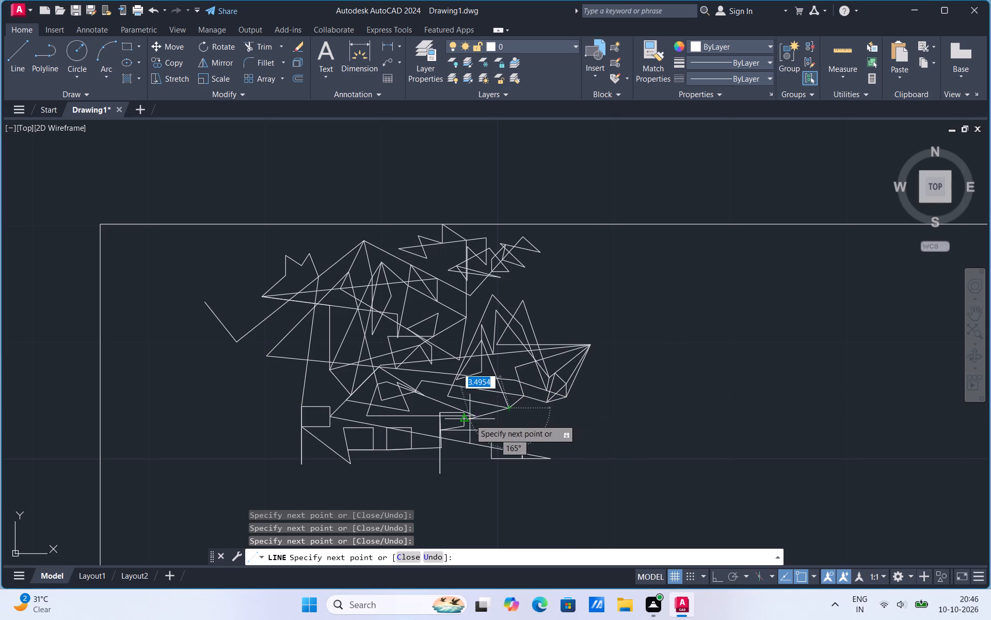
{"action": "left_click", "coordinate": [474, 415]}
{"action": "left_click", "coordinate": [464, 425]}
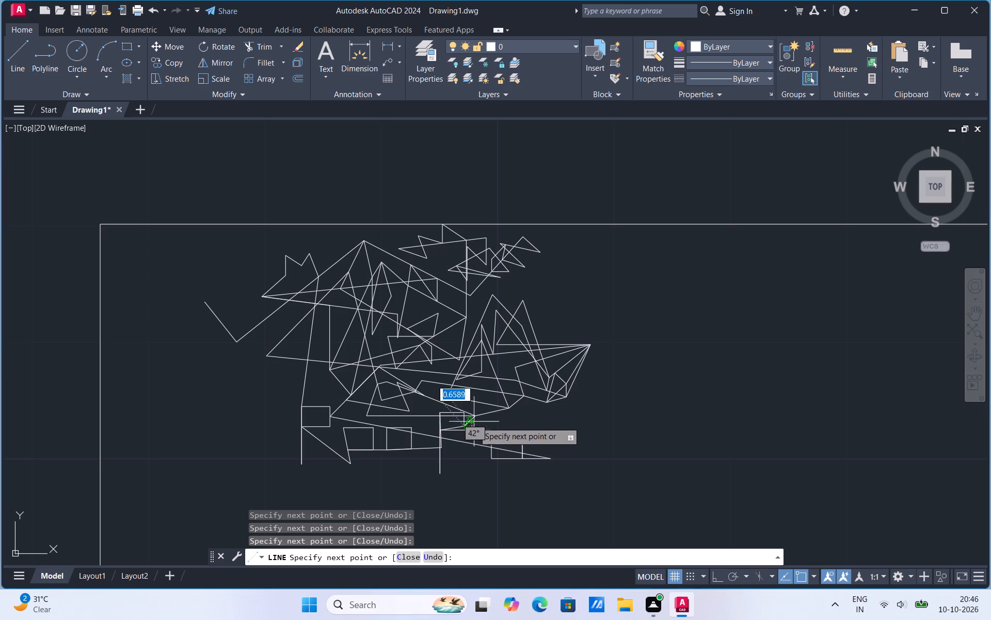
{"action": "left_click", "coordinate": [523, 433]}
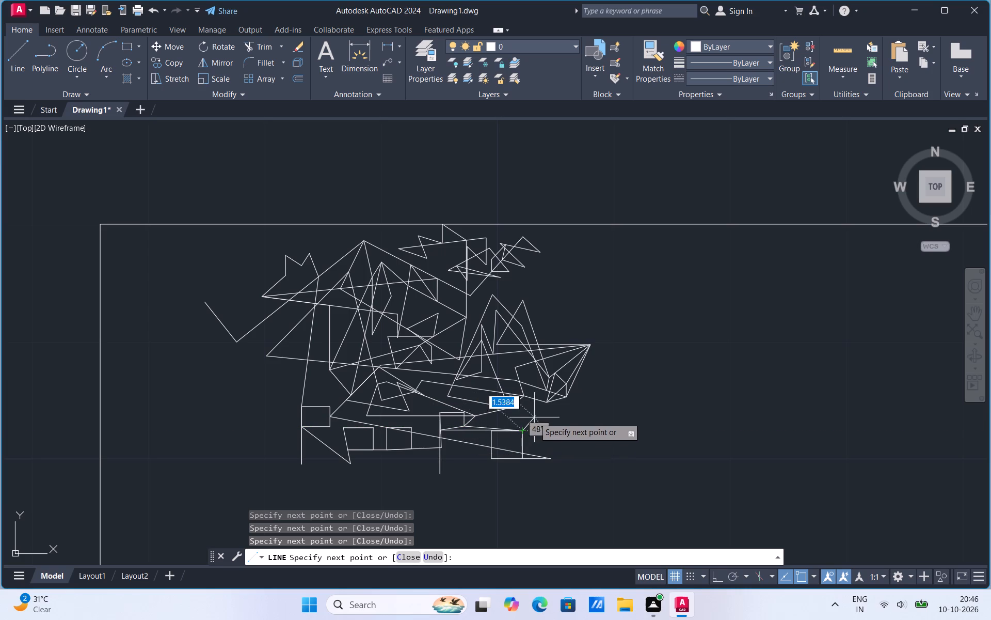
Draw connected triangles above and east of the last box, then cross it diagonally and continue west to the tall vertical line.
{"action": "left_click", "coordinate": [545, 404]}
{"action": "left_click", "coordinate": [510, 409]}
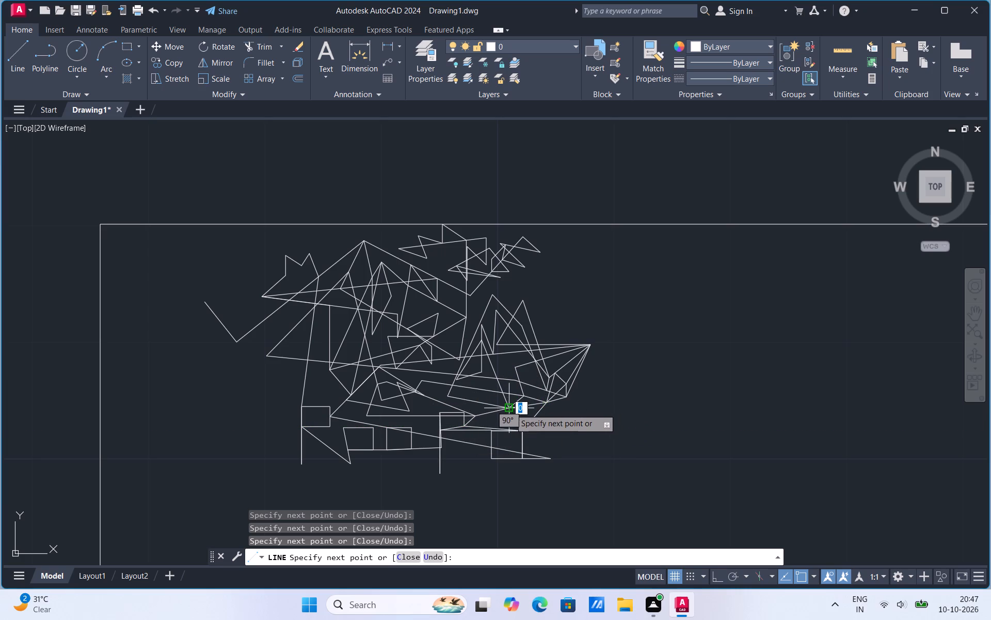
{"action": "left_click", "coordinate": [525, 430]}
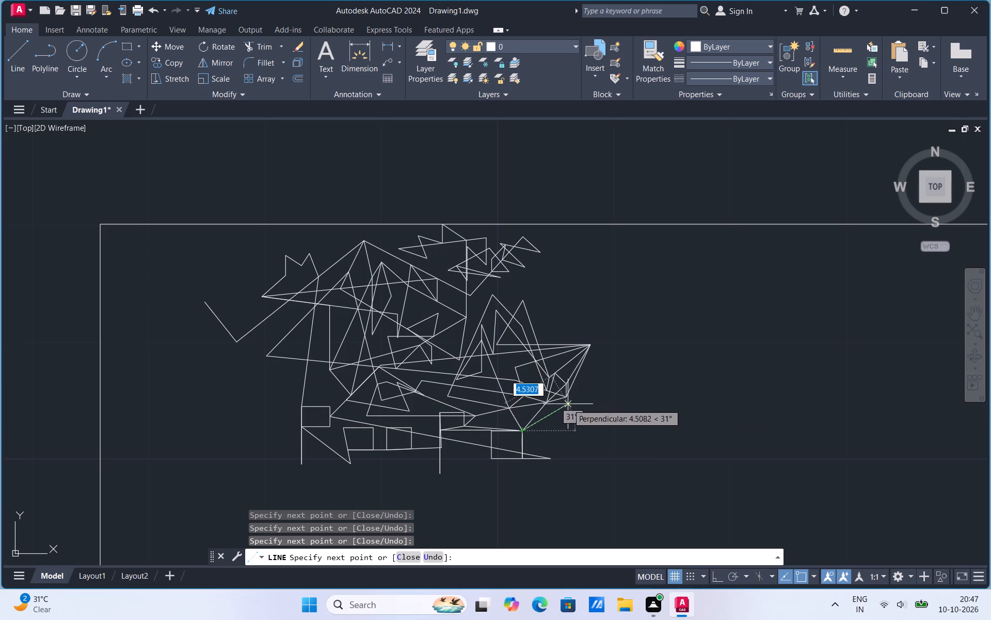
{"action": "left_click", "coordinate": [568, 397]}
{"action": "left_click", "coordinate": [552, 457]}
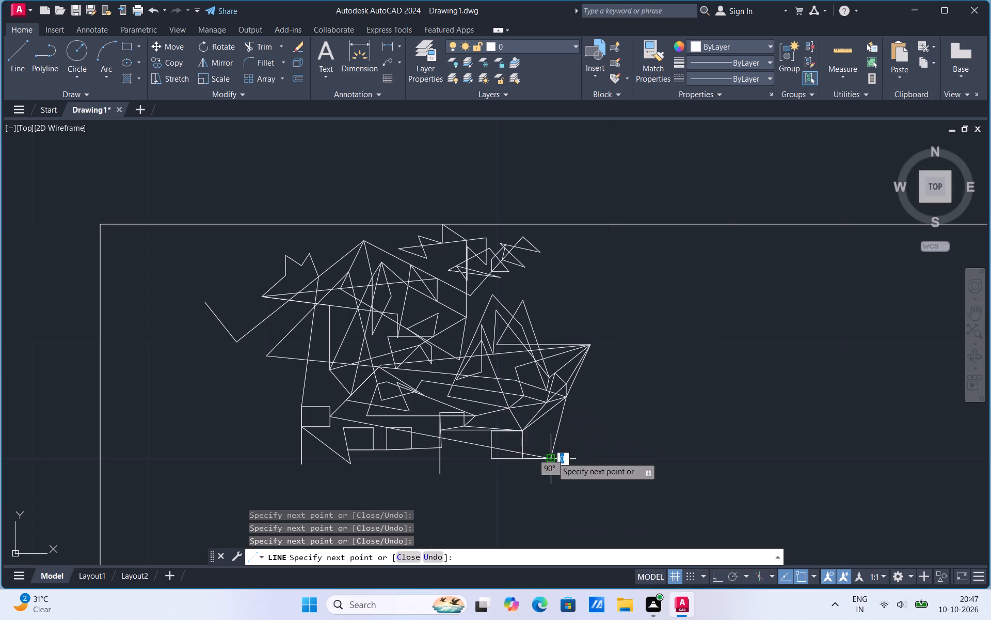
{"action": "left_click", "coordinate": [524, 430]}
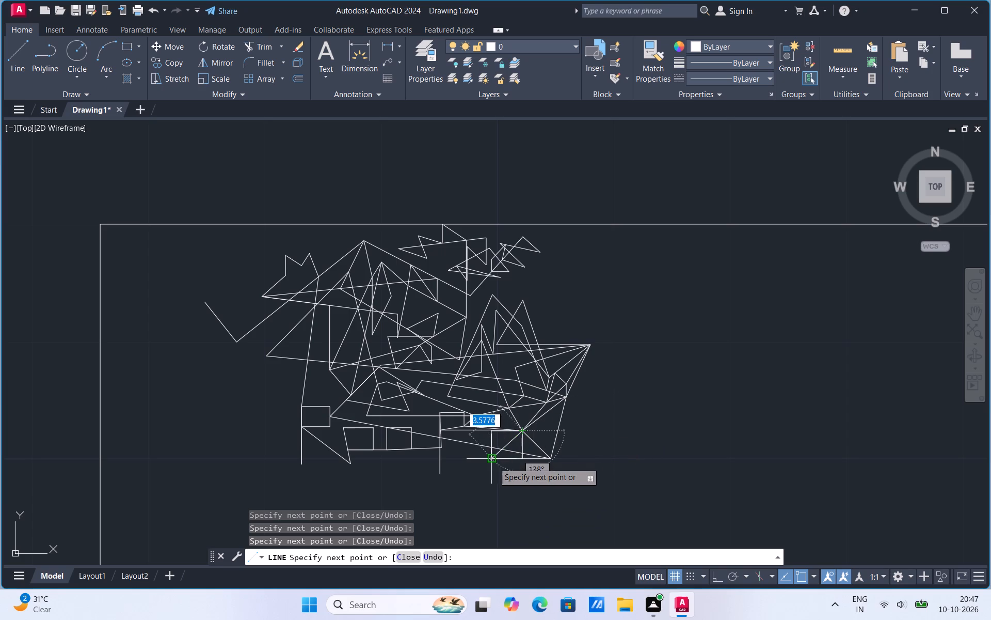
{"action": "left_click", "coordinate": [490, 460]}
{"action": "left_click", "coordinate": [441, 445]}
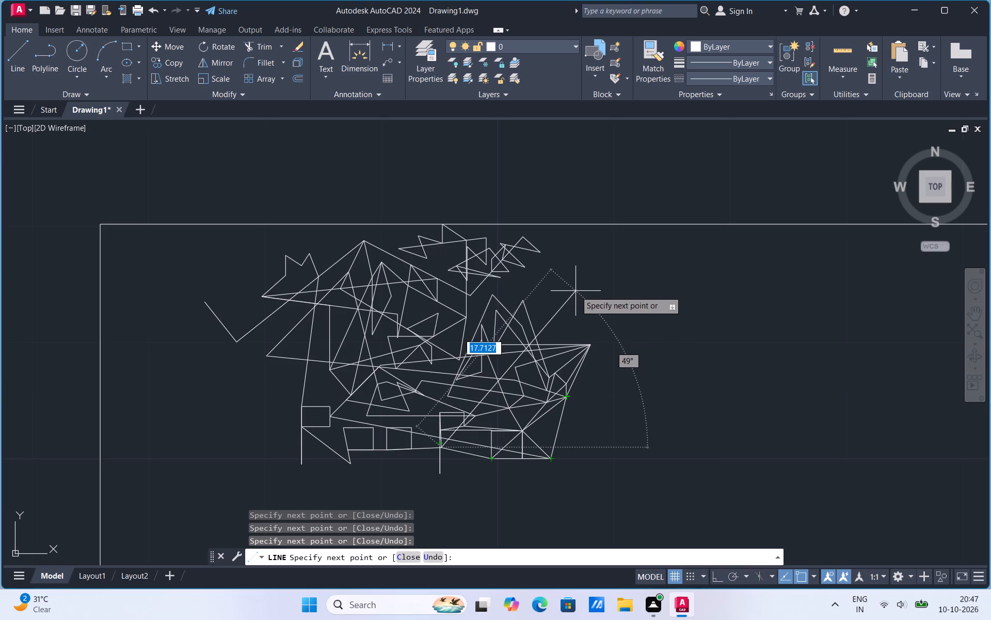
Carry the line northeast to a new peak above the wedge's east tip, down its east side, and back southwest above the last box.
{"action": "left_click", "coordinate": [576, 291]}
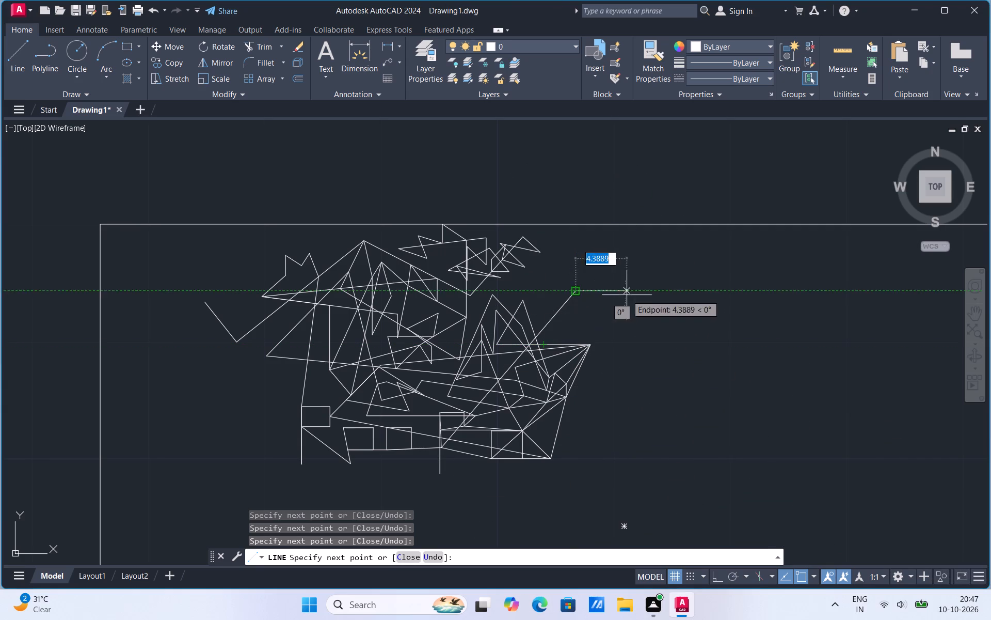
{"action": "left_click", "coordinate": [591, 302]}
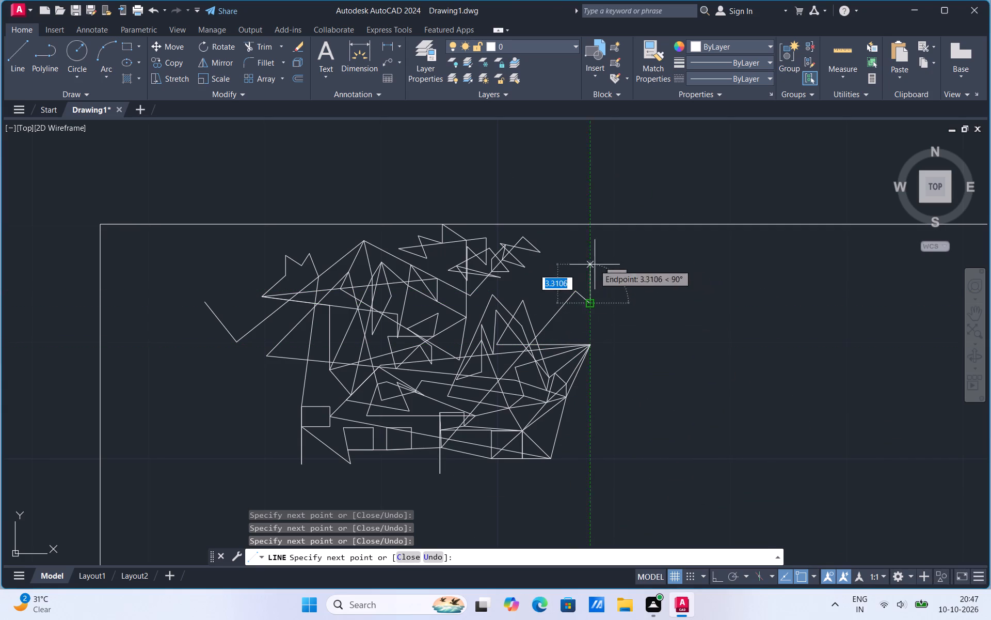
{"action": "left_click", "coordinate": [596, 301]}
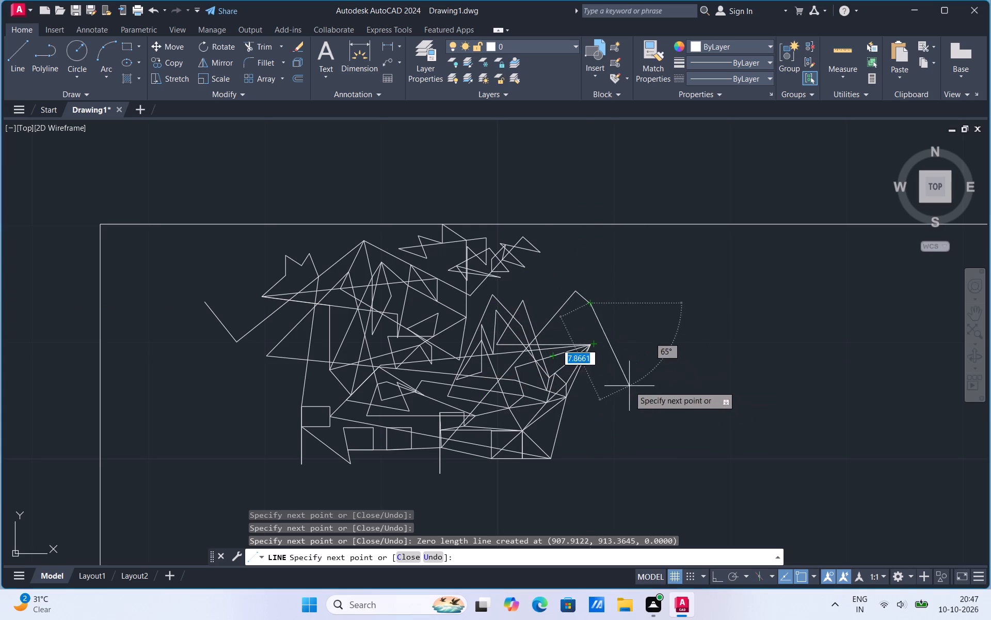
{"action": "left_click", "coordinate": [580, 386]}
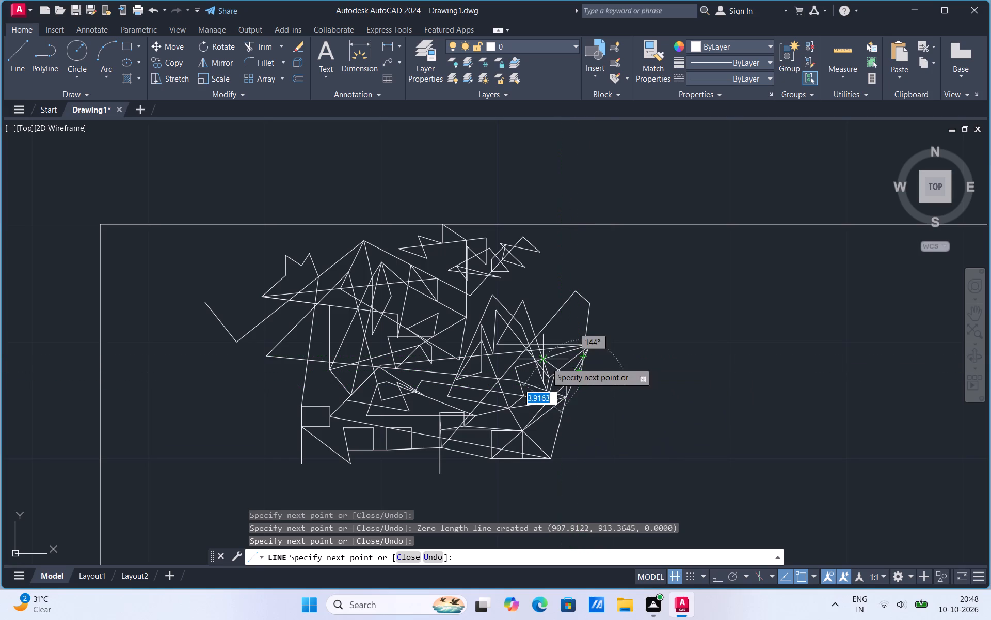
{"action": "left_click", "coordinate": [525, 408]}
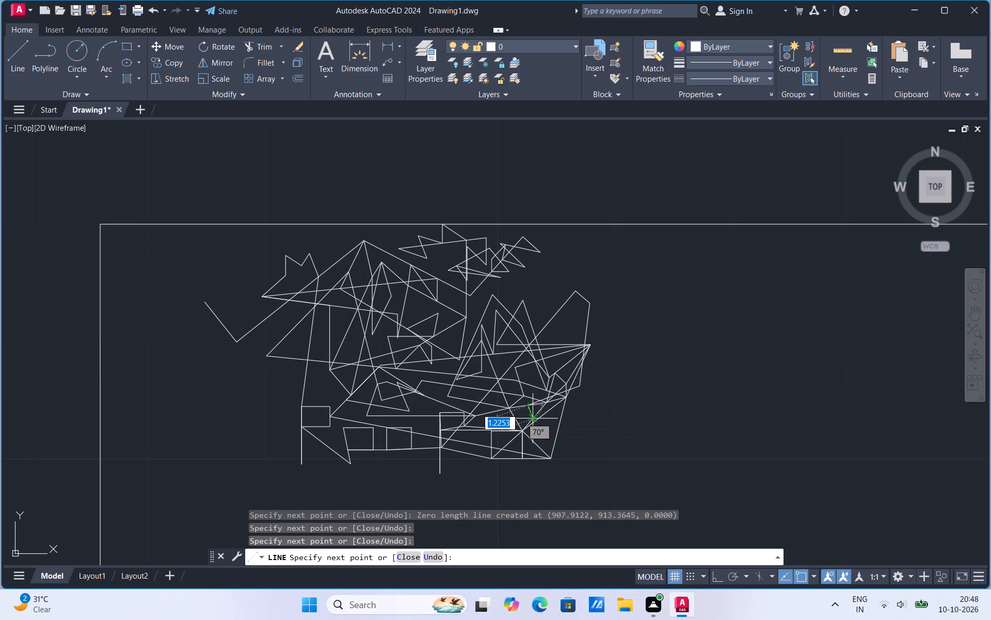
{"action": "left_click", "coordinate": [535, 422]}
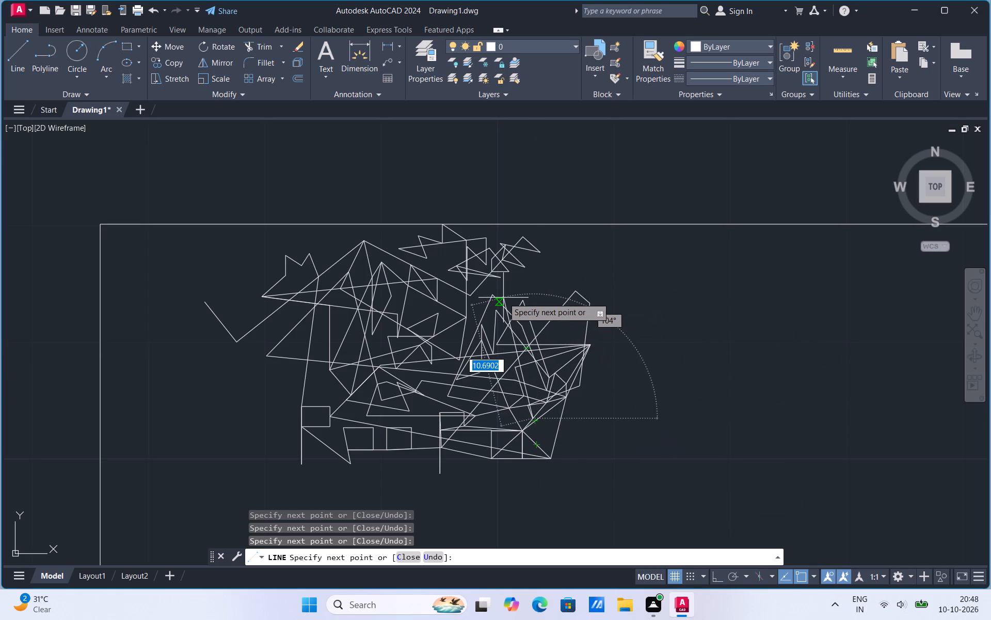
Carry the line far northwest to the small upper zigzags and add short peaks eastward, ending just past the tall upper peak.
{"action": "left_click", "coordinate": [284, 275]}
{"action": "left_click", "coordinate": [305, 268]}
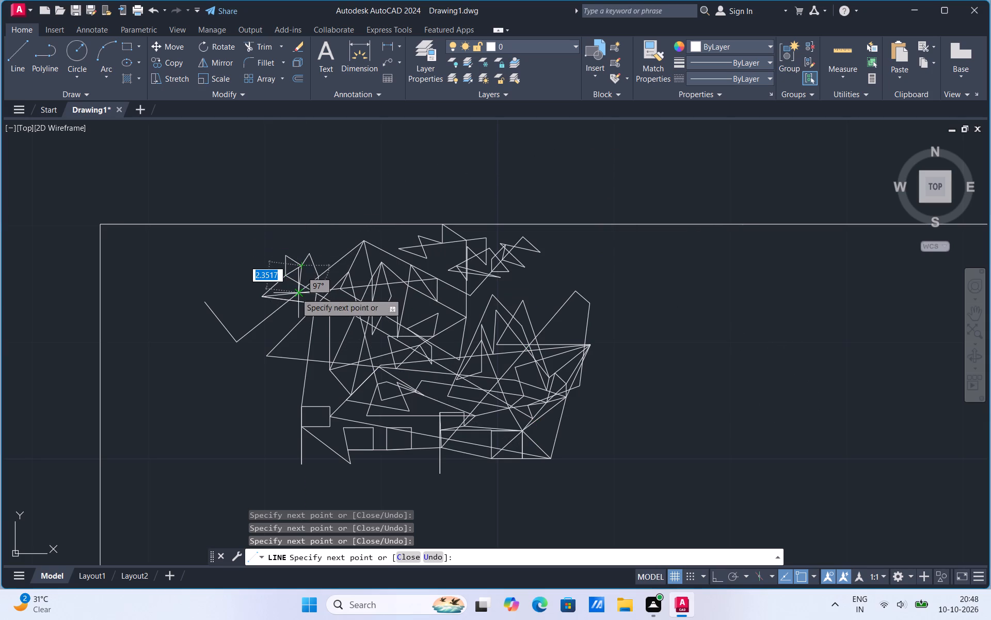
{"action": "left_click", "coordinate": [310, 285]}
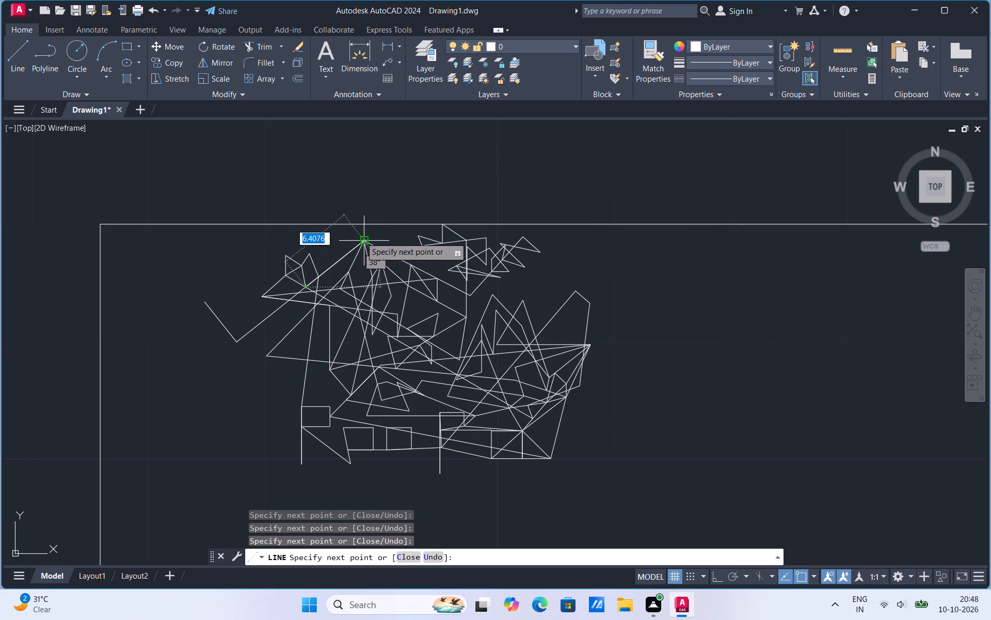
{"action": "left_click", "coordinate": [314, 254]}
{"action": "left_click", "coordinate": [345, 242]}
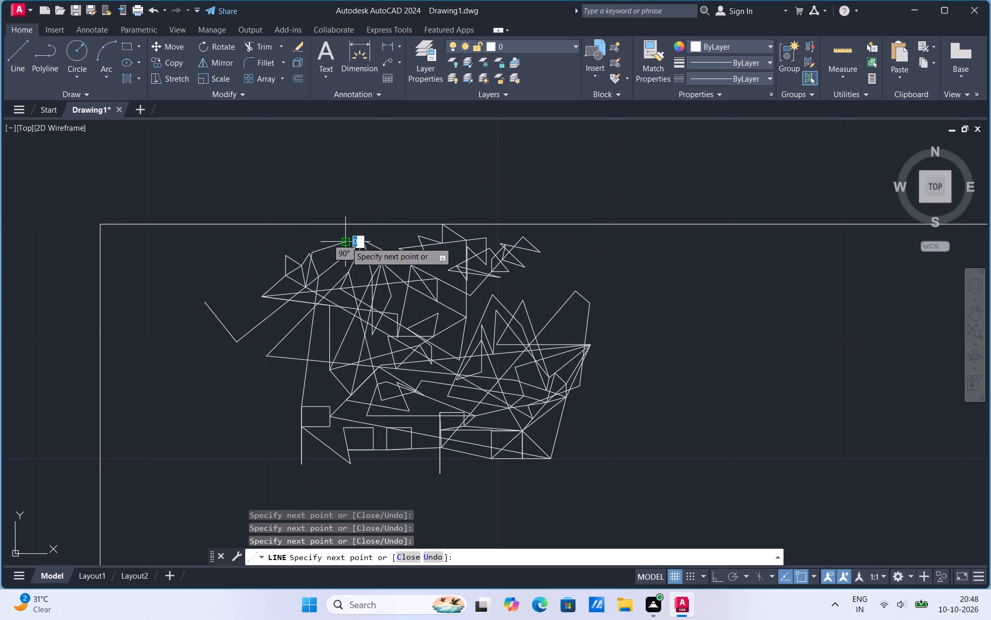
{"action": "left_click", "coordinate": [331, 257]}
{"action": "left_click", "coordinate": [334, 276]}
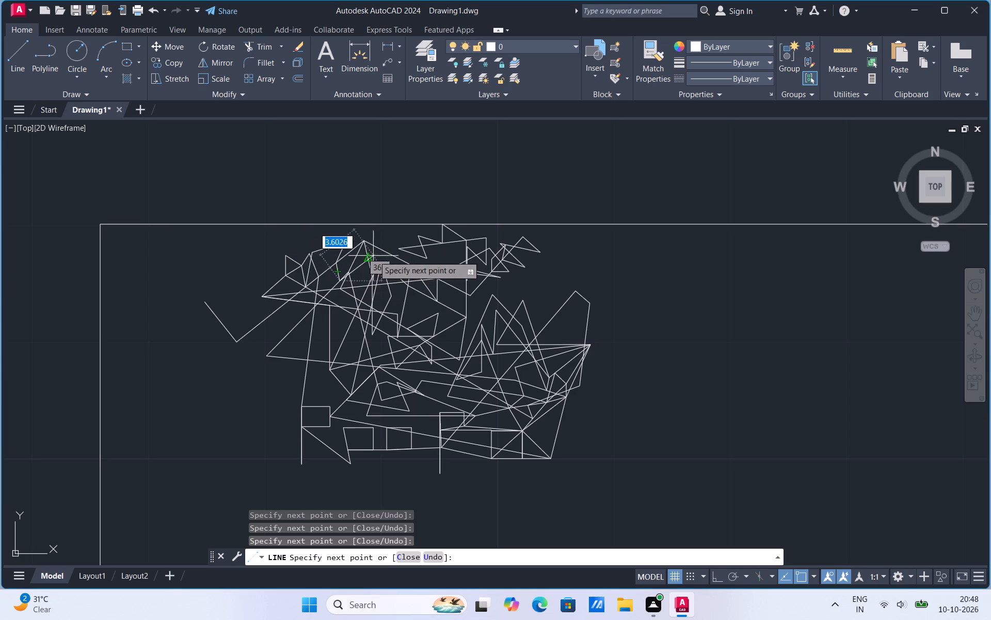
{"action": "left_click", "coordinate": [385, 245]}
Run the line southwest beside the western V, then fan it between the V's west tip and the northwest zigzag's corners.
{"action": "left_click", "coordinate": [267, 341]}
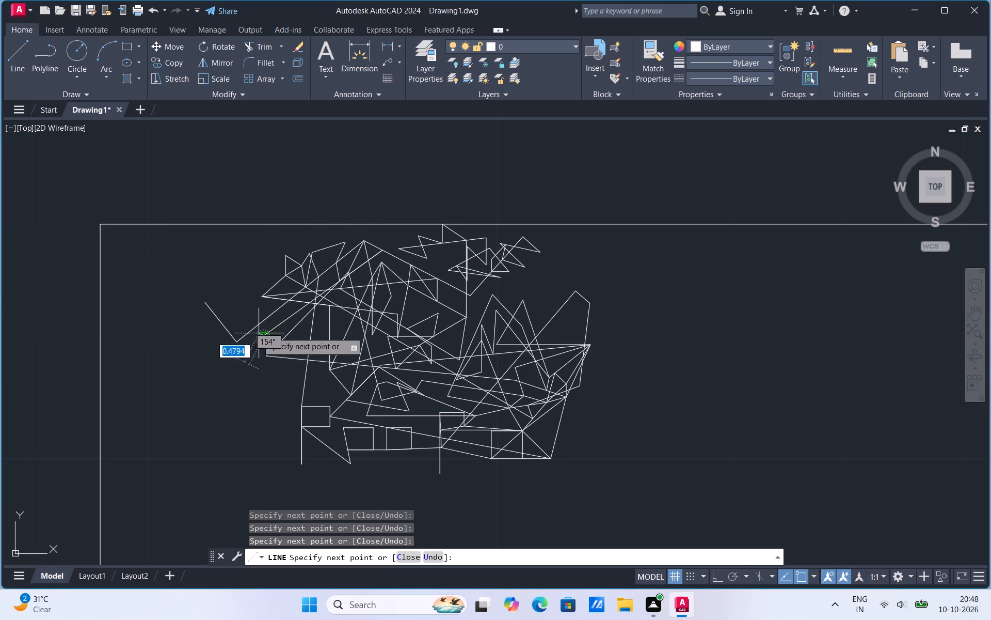
{"action": "left_click", "coordinate": [202, 300]}
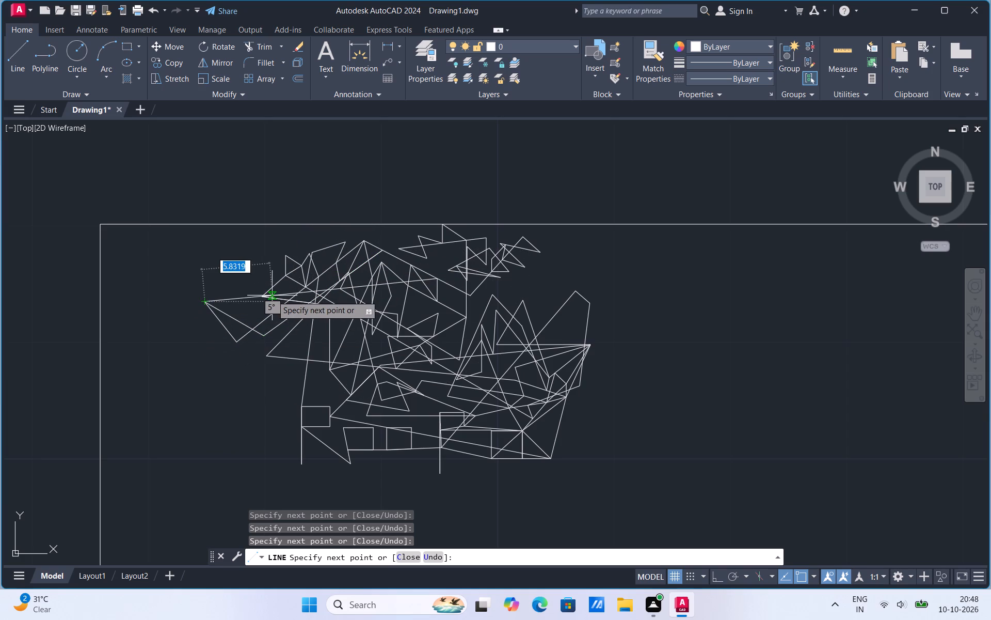
{"action": "left_click", "coordinate": [264, 296]}
{"action": "left_click", "coordinate": [286, 256]}
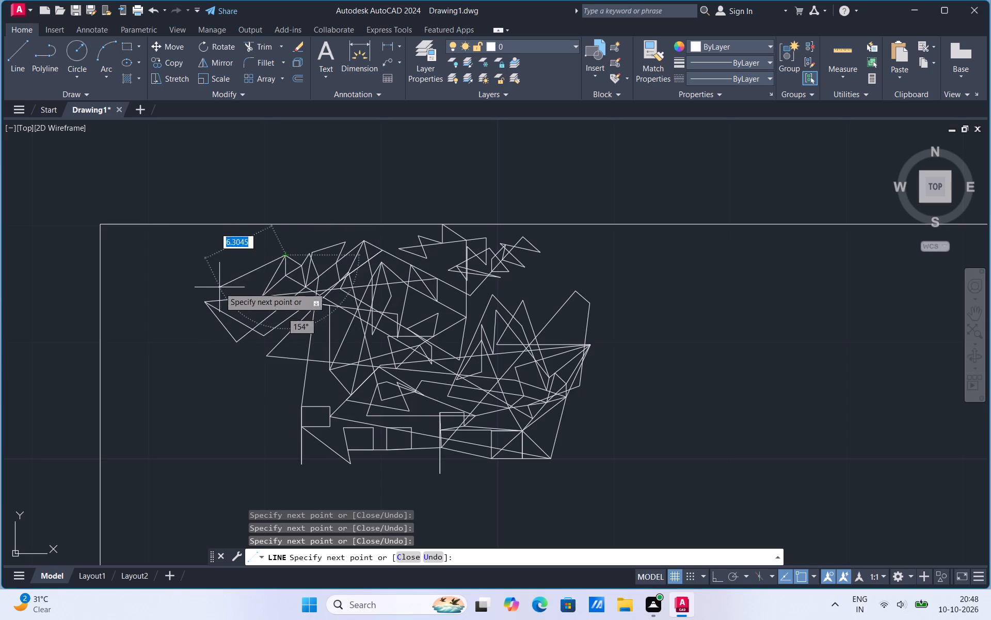
{"action": "left_click", "coordinate": [207, 301]}
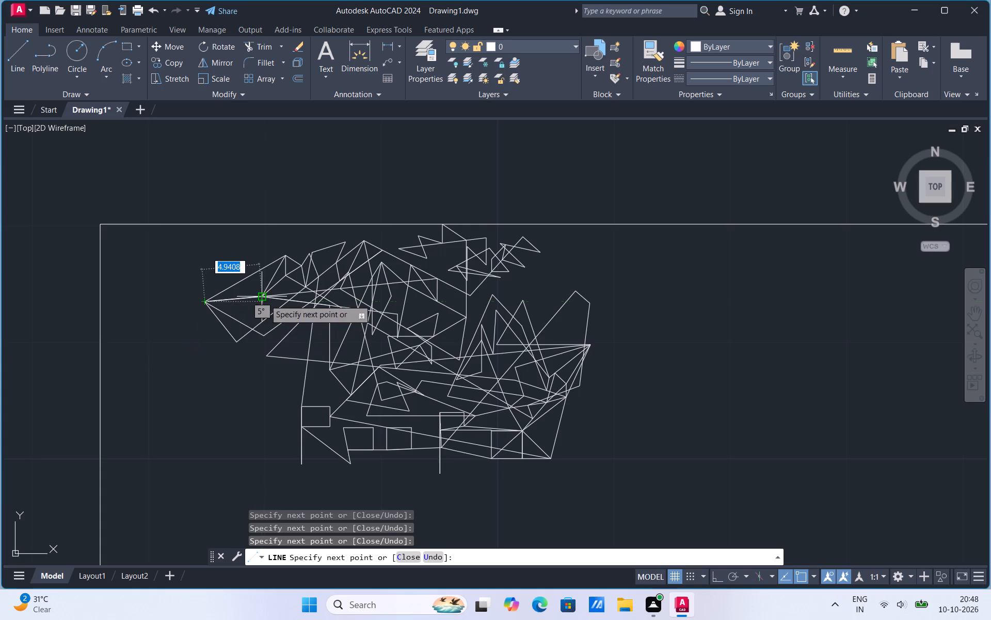
Continue the line along the south side of the west fan, adding small connected triangles down to a new low corner southeast of it.
{"action": "left_click", "coordinate": [269, 315]}
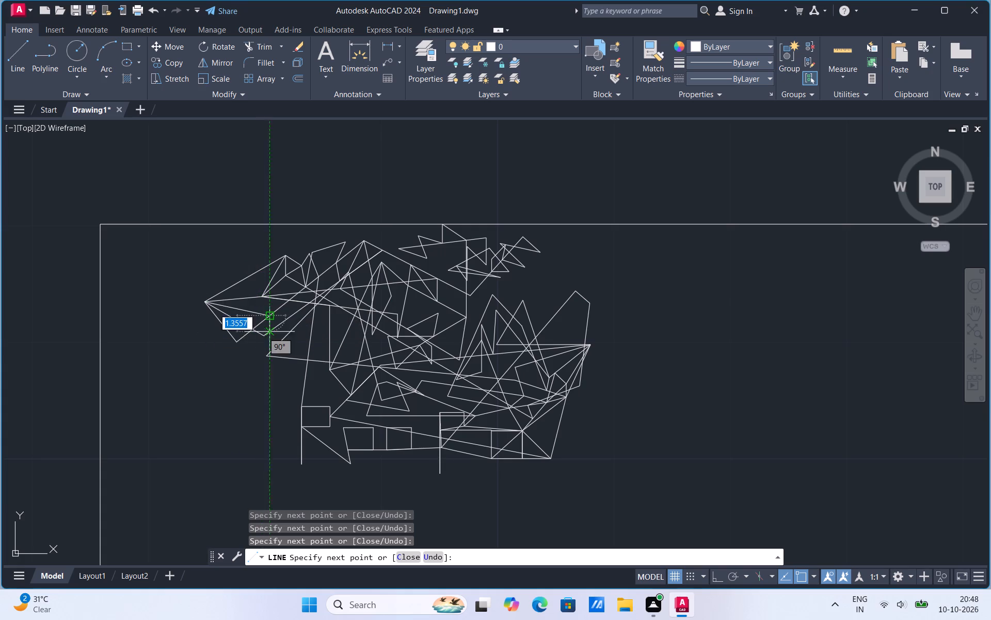
{"action": "left_click", "coordinate": [263, 336]}
{"action": "left_click", "coordinate": [269, 358]}
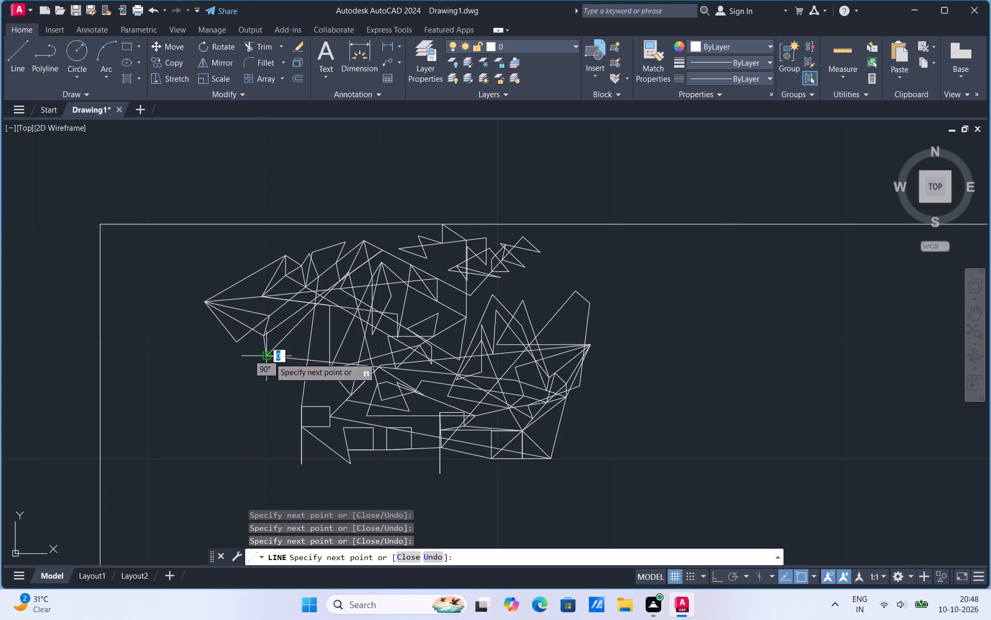
{"action": "left_click", "coordinate": [238, 341]}
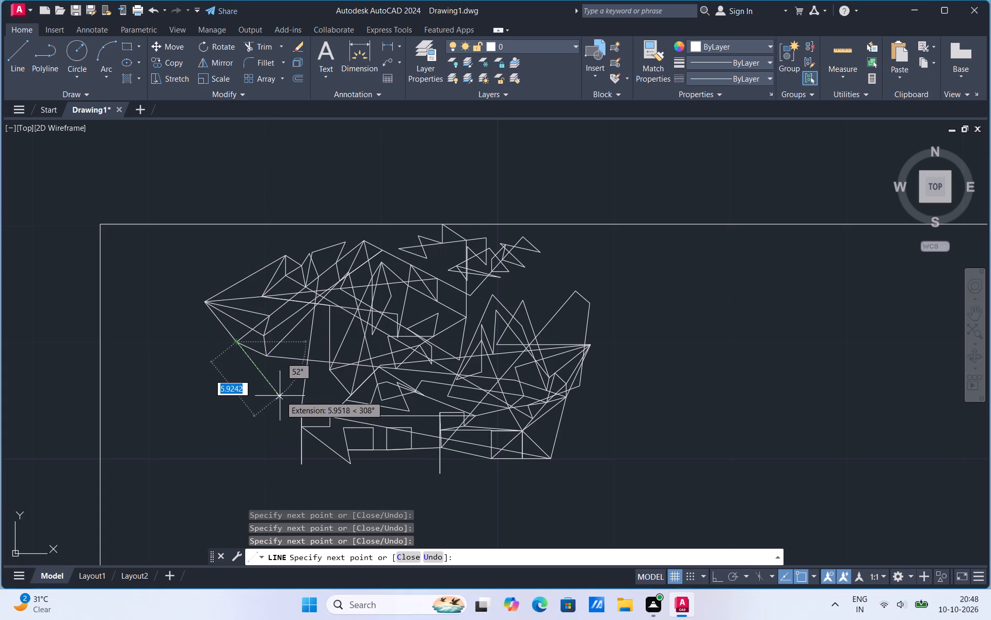
{"action": "left_click", "coordinate": [280, 396]}
{"action": "left_click", "coordinate": [308, 361]}
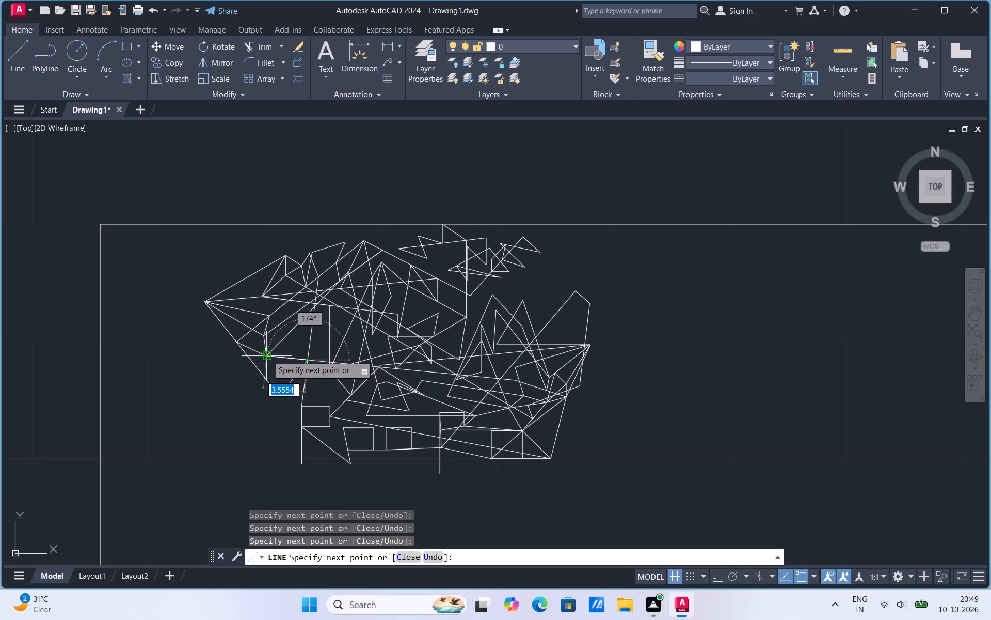
{"action": "left_click", "coordinate": [266, 374]}
{"action": "left_click", "coordinate": [266, 354]}
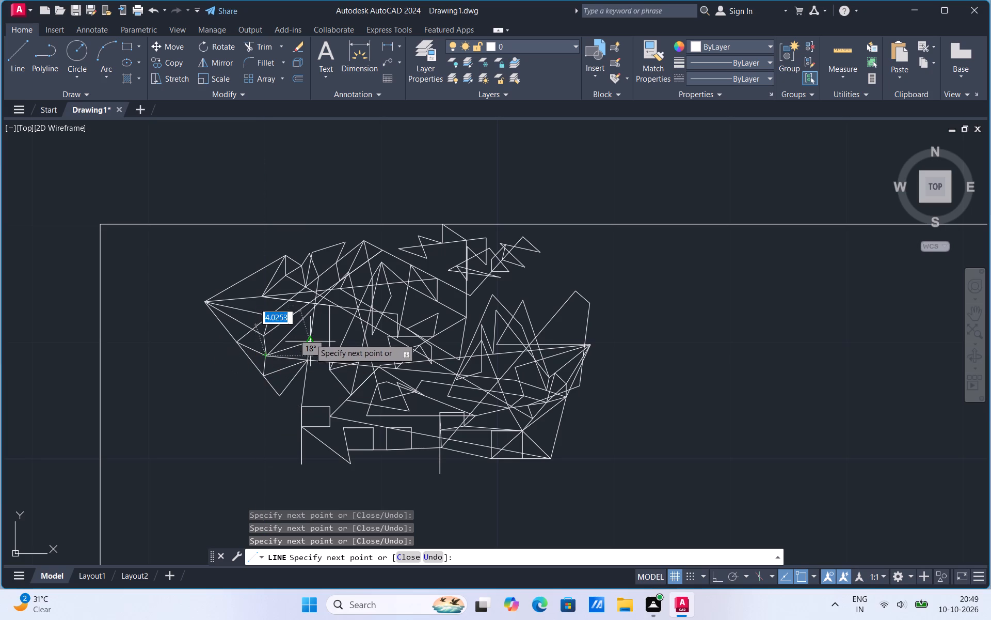
Zigzag the line east and south to the small west square, cross the square diagonally, and continue to the triangle tip southeast of it.
{"action": "left_click", "coordinate": [312, 338]}
{"action": "left_click", "coordinate": [329, 335]}
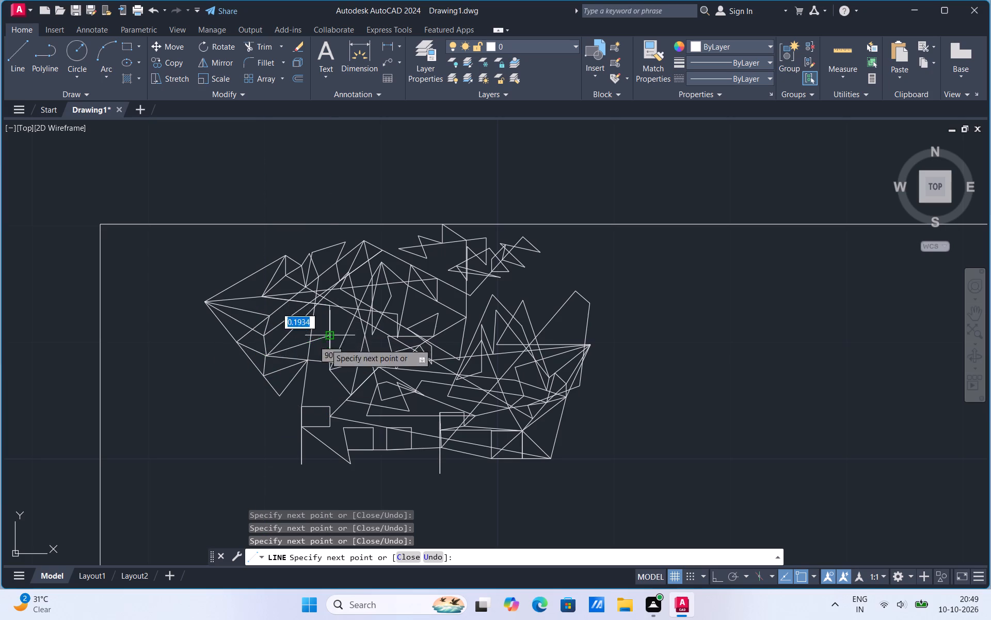
{"action": "left_click", "coordinate": [323, 361]}
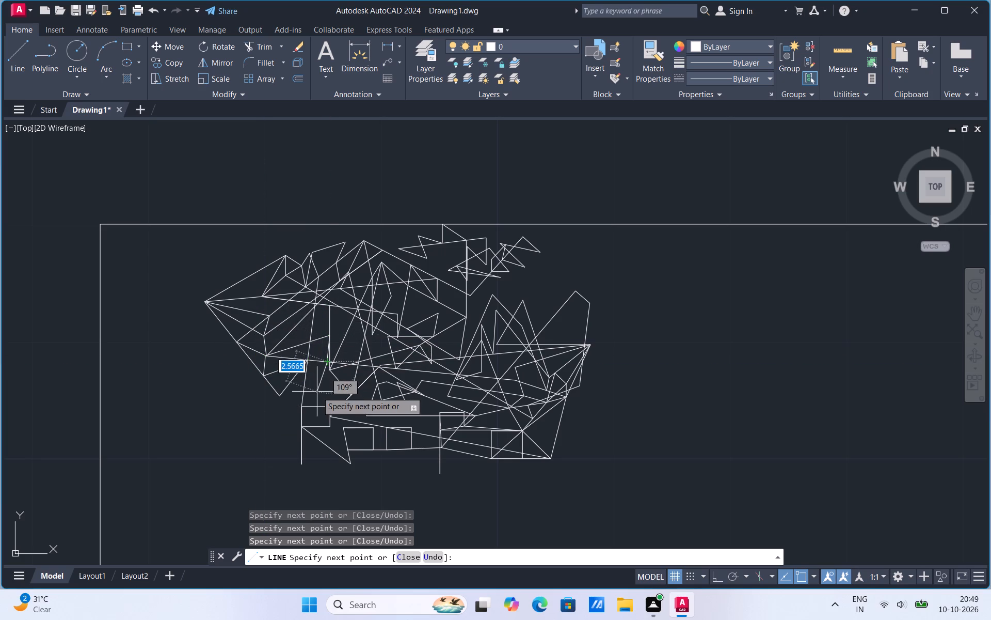
{"action": "left_click", "coordinate": [319, 407]}
{"action": "left_click", "coordinate": [342, 384]}
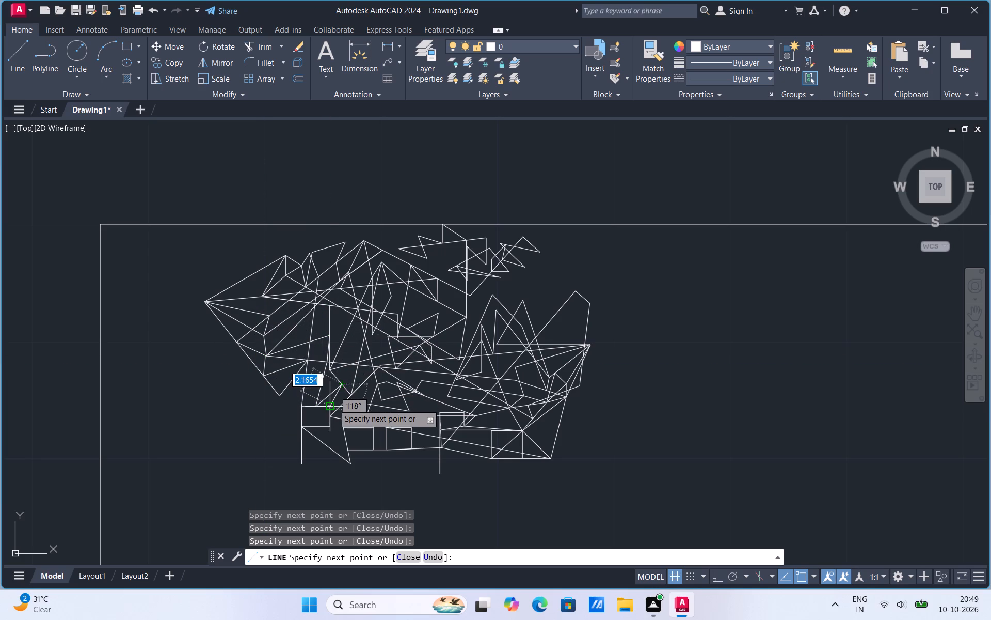
{"action": "left_click", "coordinate": [332, 408]}
{"action": "left_click", "coordinate": [305, 426]}
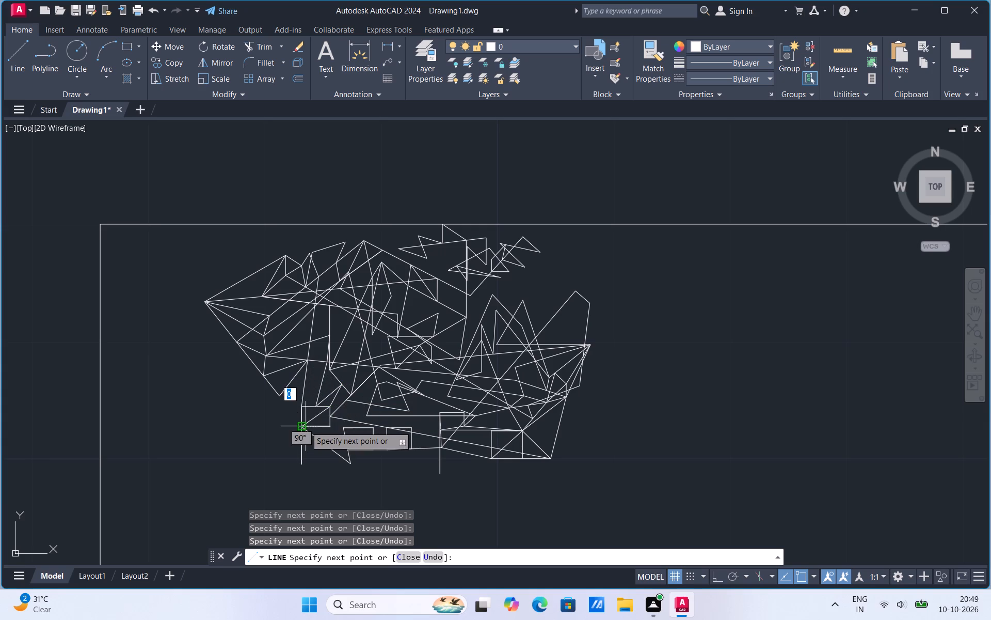
{"action": "left_click", "coordinate": [321, 459]}
{"action": "left_click", "coordinate": [351, 462]}
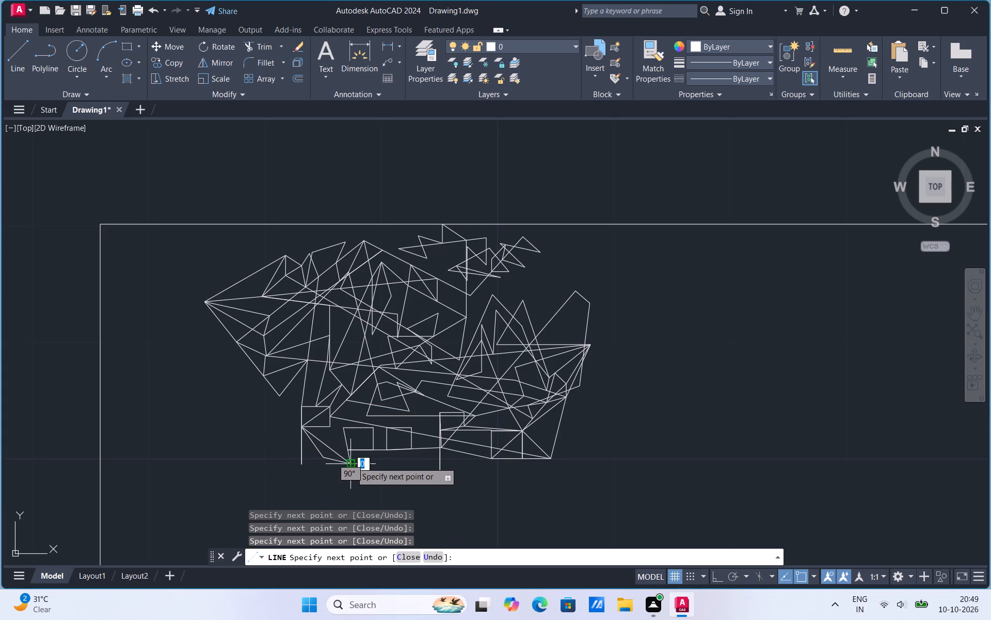
Draw a row of sawtooth points eastward beneath the bottom boxes, ending on the base of the easternmost box.
{"action": "left_click", "coordinate": [375, 450]}
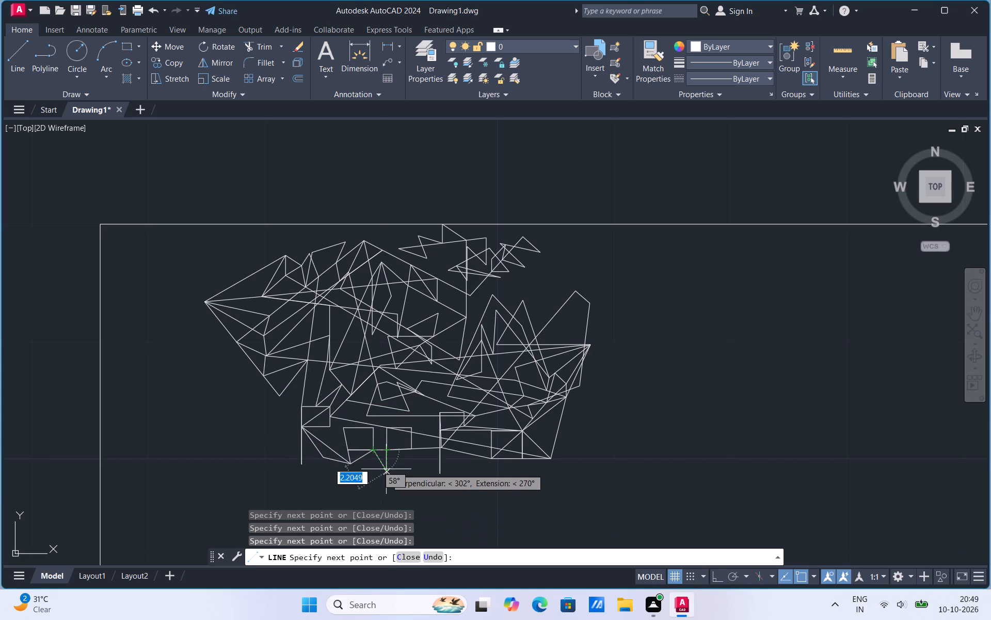
{"action": "left_click", "coordinate": [387, 470]}
{"action": "left_click", "coordinate": [386, 451]}
{"action": "left_click", "coordinate": [408, 478]}
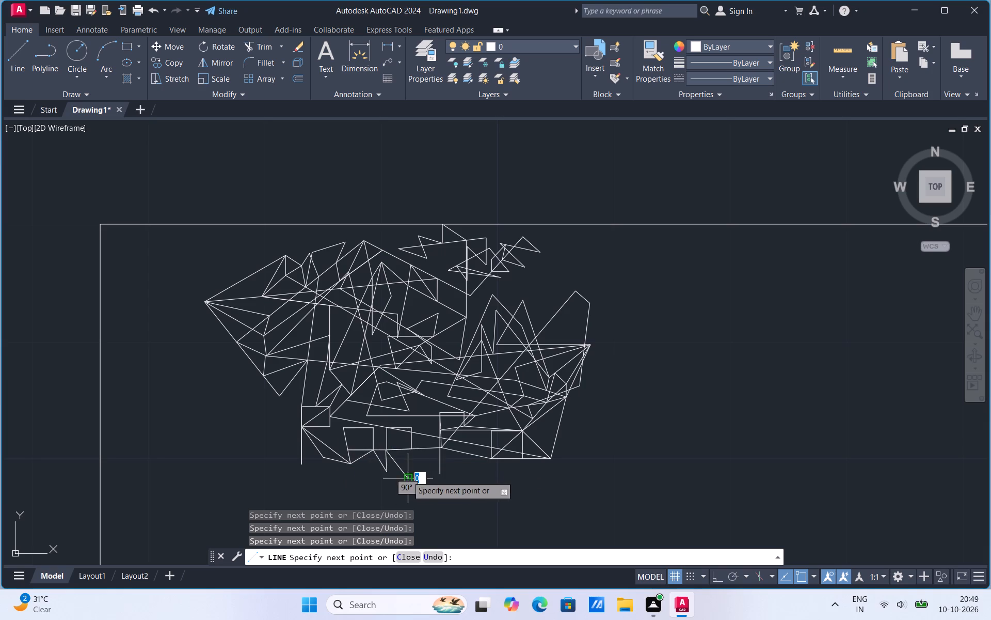
{"action": "left_click", "coordinate": [409, 445]}
{"action": "left_click", "coordinate": [423, 473]}
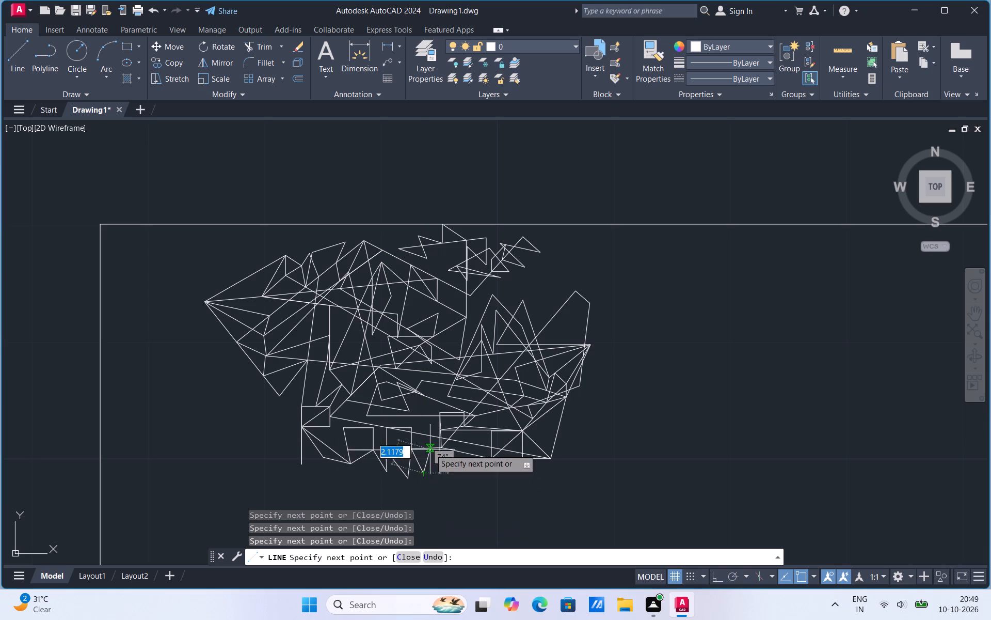
{"action": "left_click", "coordinate": [430, 449]}
{"action": "left_click", "coordinate": [438, 471]}
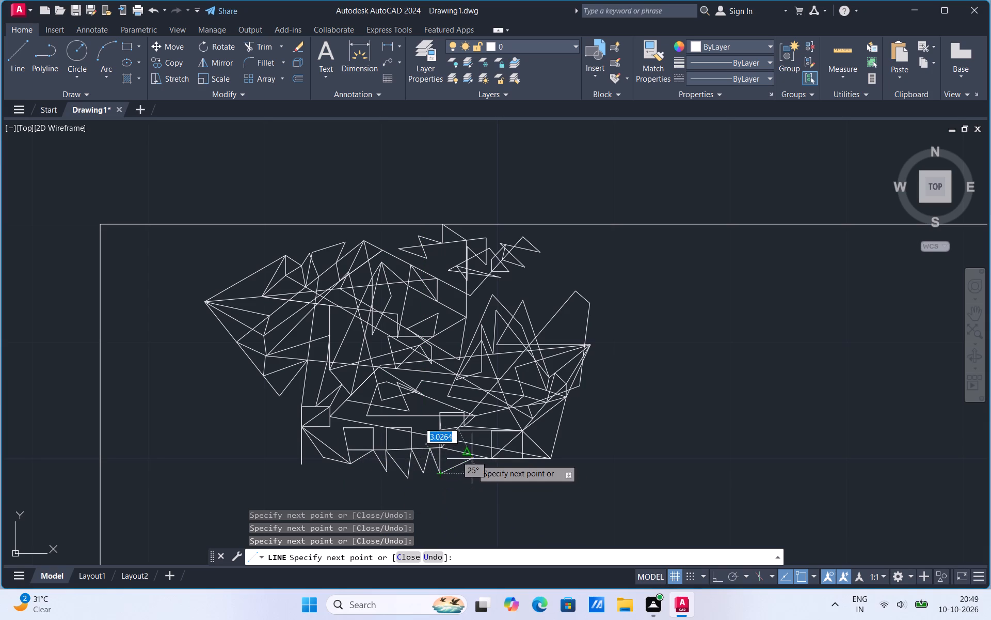
{"action": "left_click", "coordinate": [468, 452]}
{"action": "left_click", "coordinate": [485, 483]}
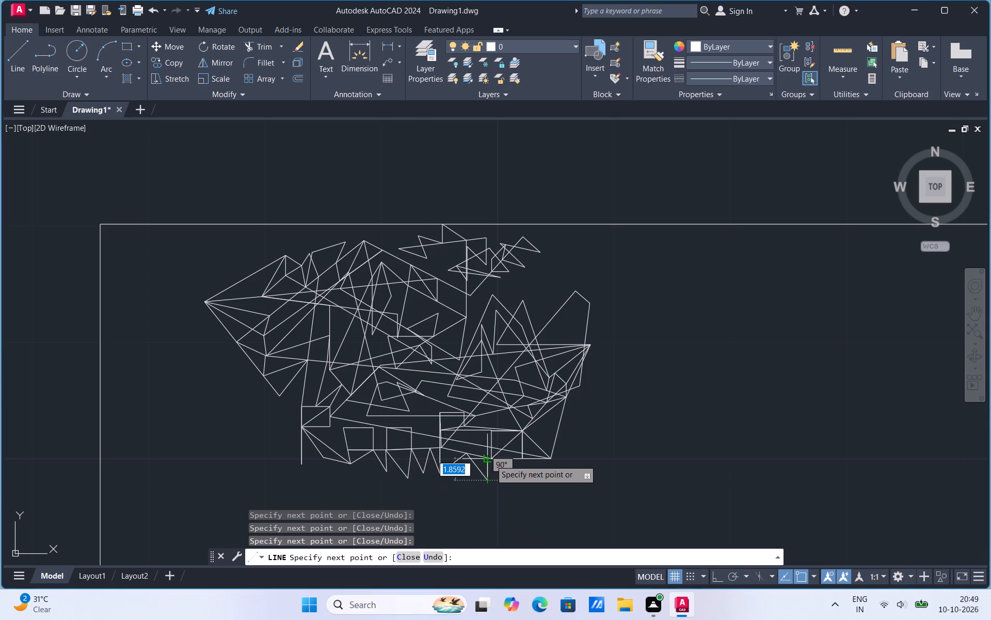
{"action": "left_click", "coordinate": [493, 457]}
{"action": "left_click", "coordinate": [514, 482]}
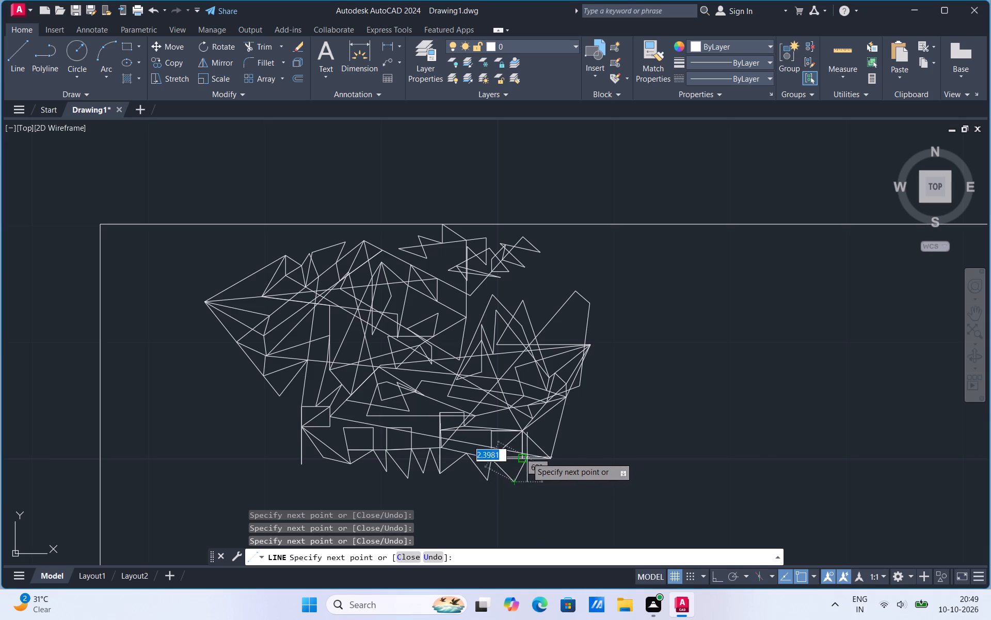
{"action": "left_click", "coordinate": [524, 458]}
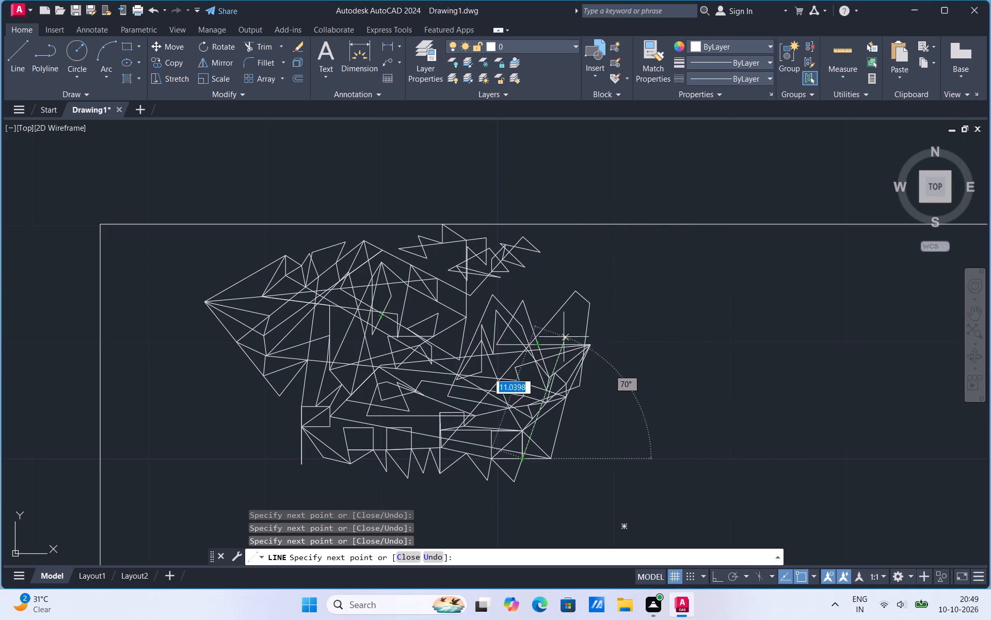
Carry the line up to the tall northeast peak and fill the peak with short crossing segments down to its west side.
{"action": "left_click", "coordinate": [575, 293]}
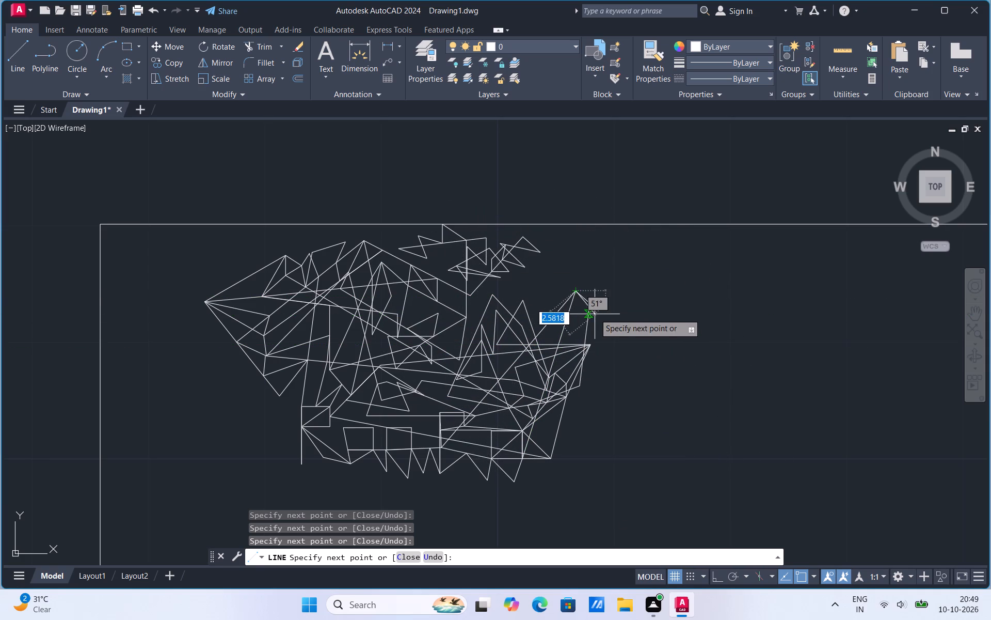
{"action": "left_click", "coordinate": [573, 341]}
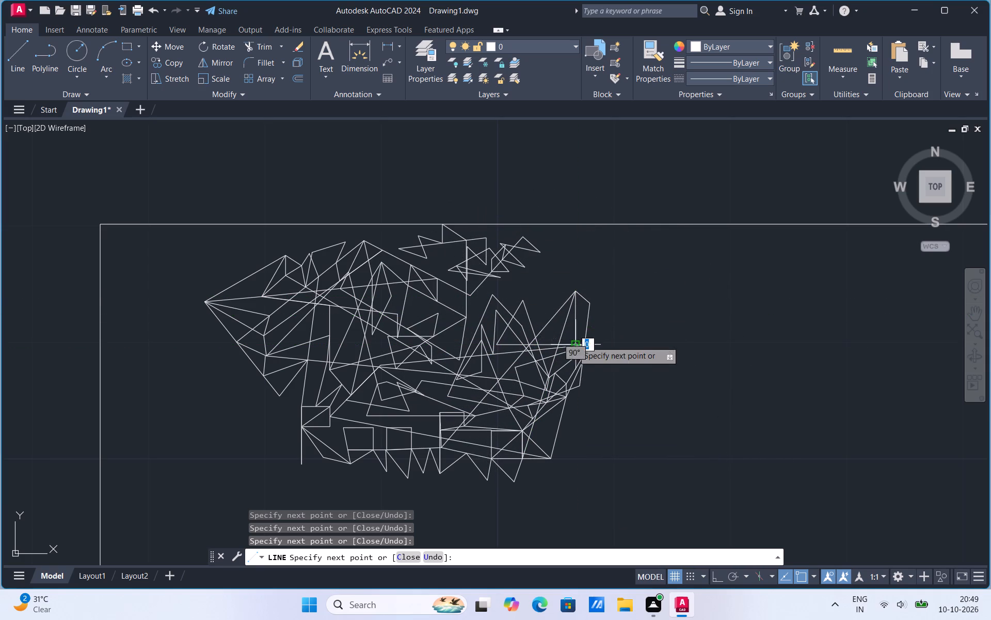
{"action": "left_click", "coordinate": [549, 321]}
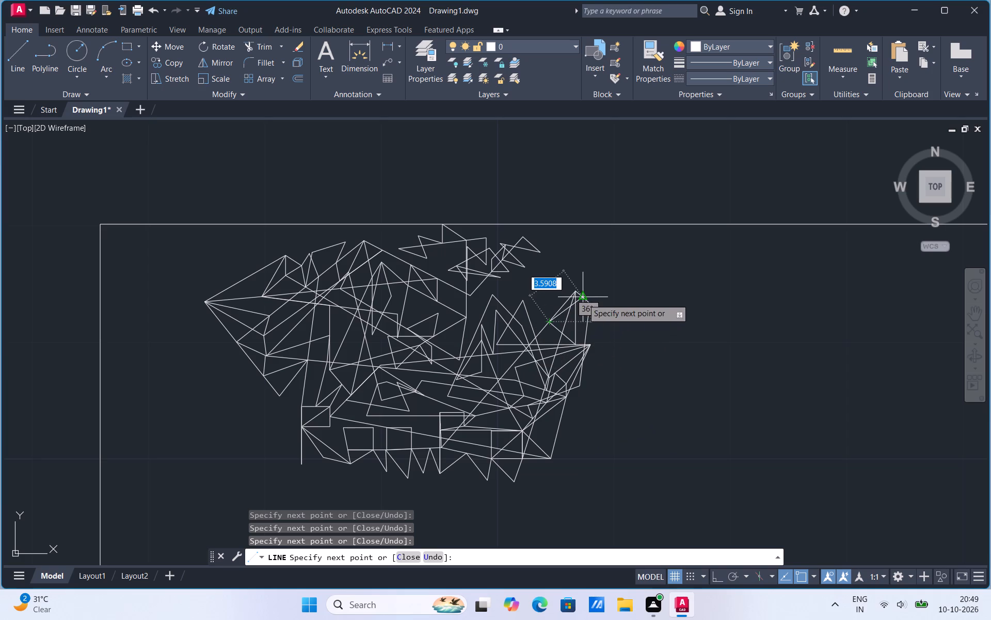
{"action": "left_click", "coordinate": [585, 299]}
{"action": "left_click", "coordinate": [585, 328]}
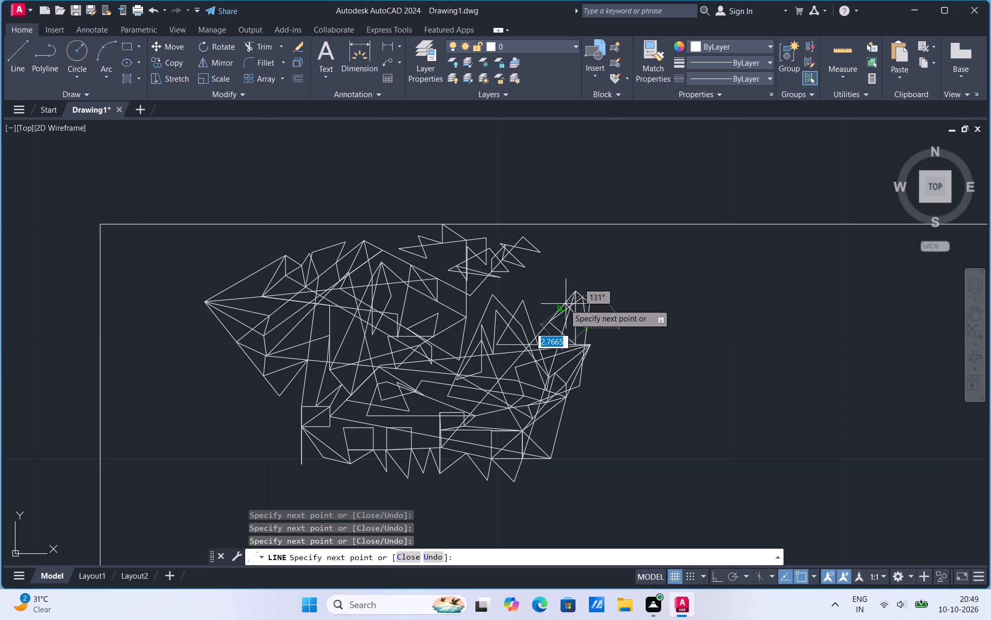
{"action": "left_click", "coordinate": [561, 302]}
{"action": "left_click", "coordinate": [550, 345]}
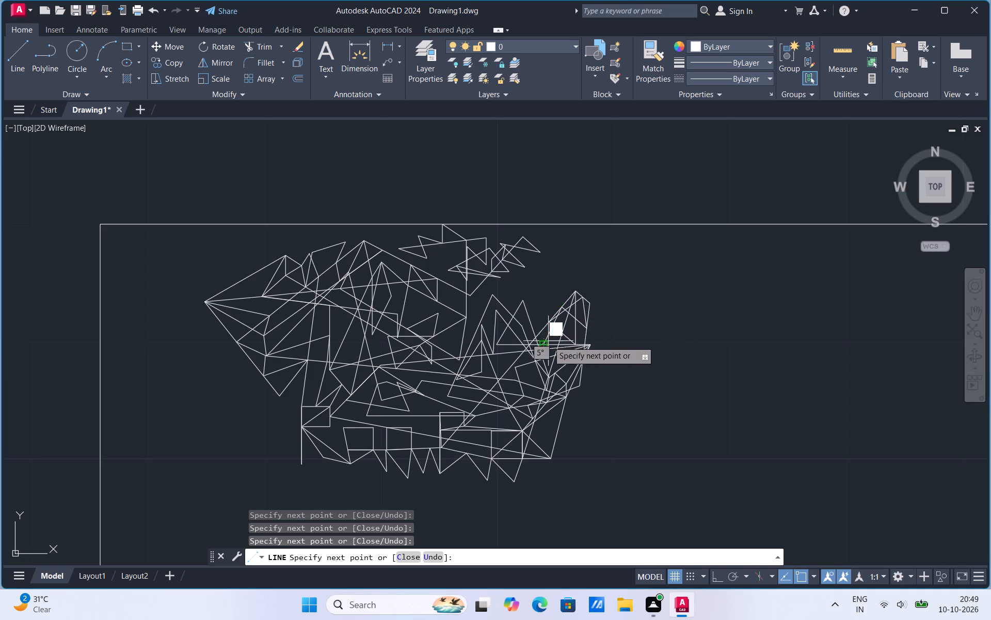
Zigzag the line between the small upper zigzags and the northeast peak, adding a spike north of the peak.
{"action": "left_click", "coordinate": [524, 268]}
{"action": "left_click", "coordinate": [522, 301]}
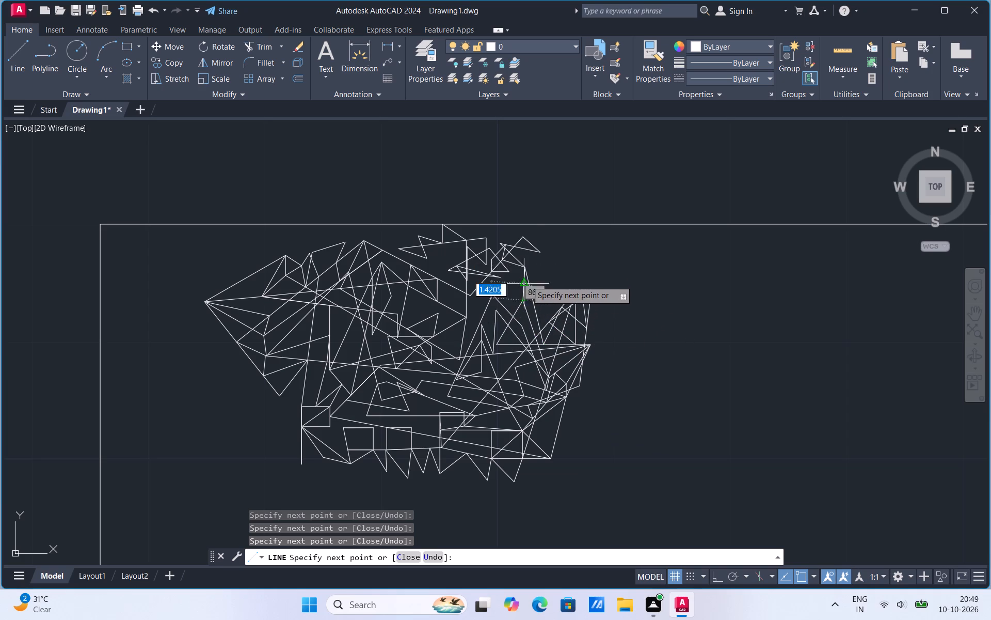
{"action": "left_click", "coordinate": [539, 253]}
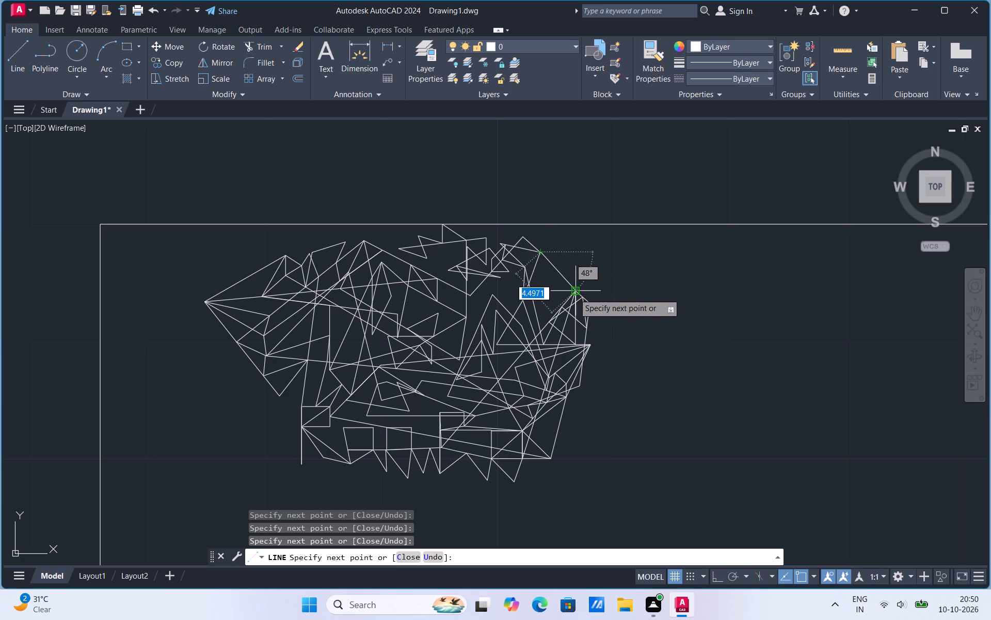
{"action": "left_click", "coordinate": [575, 293]}
{"action": "left_click", "coordinate": [548, 291]}
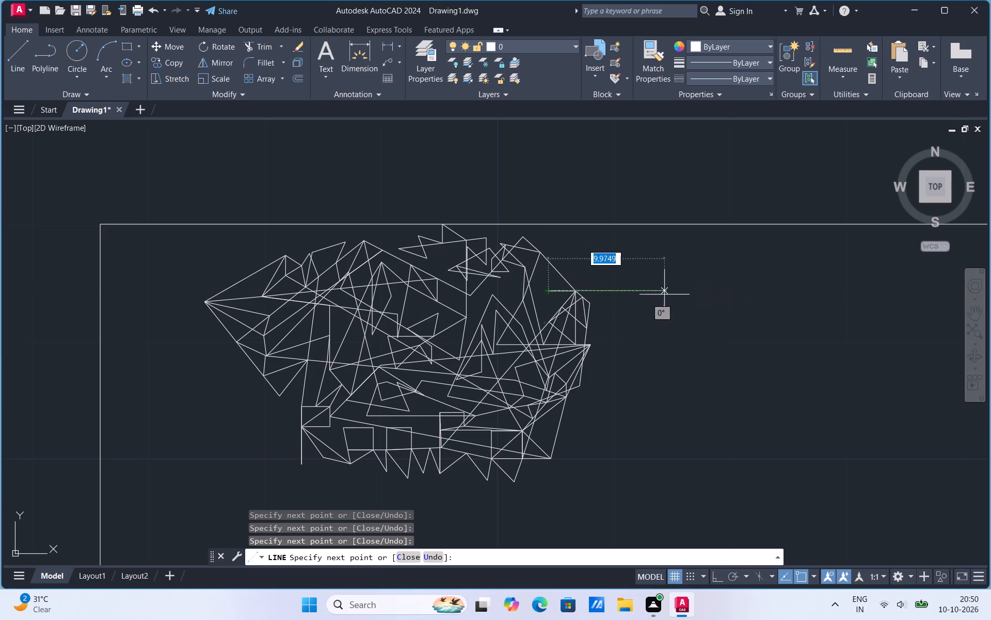
{"action": "left_click", "coordinate": [570, 253]}
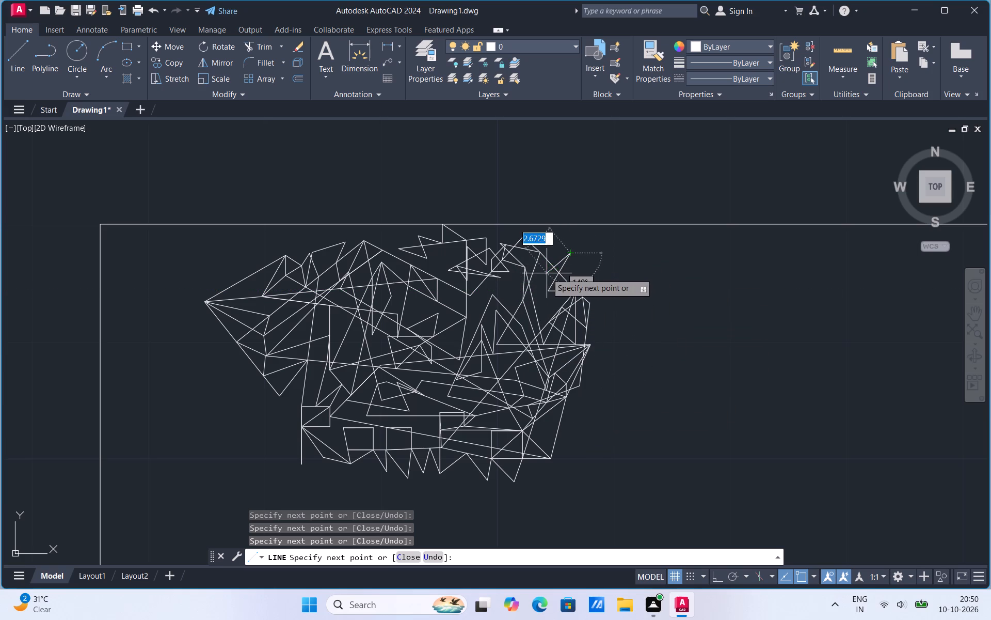
{"action": "left_click", "coordinate": [547, 273]}
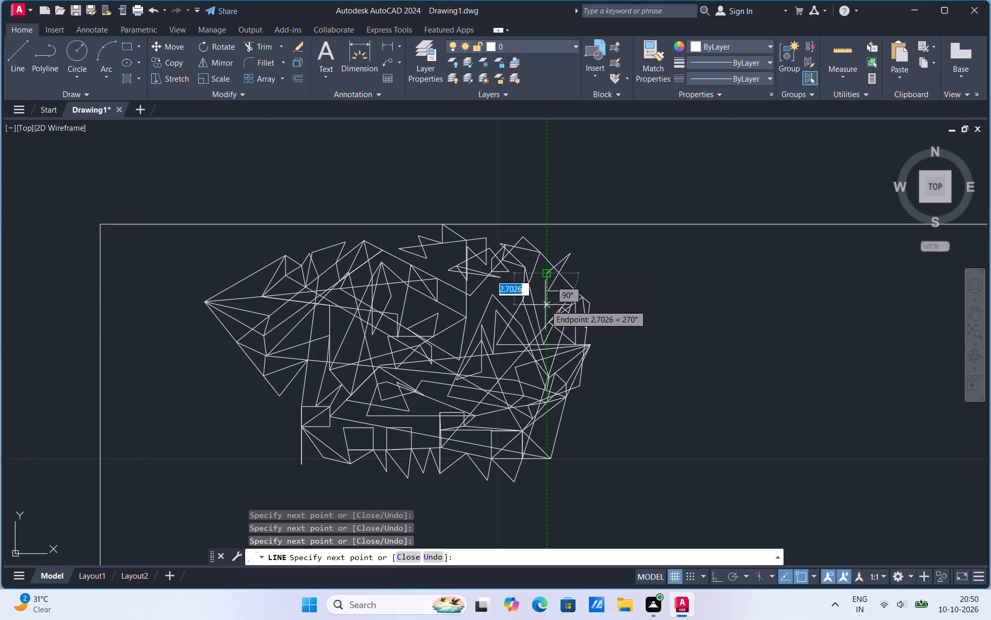
{"action": "left_click", "coordinate": [544, 303]}
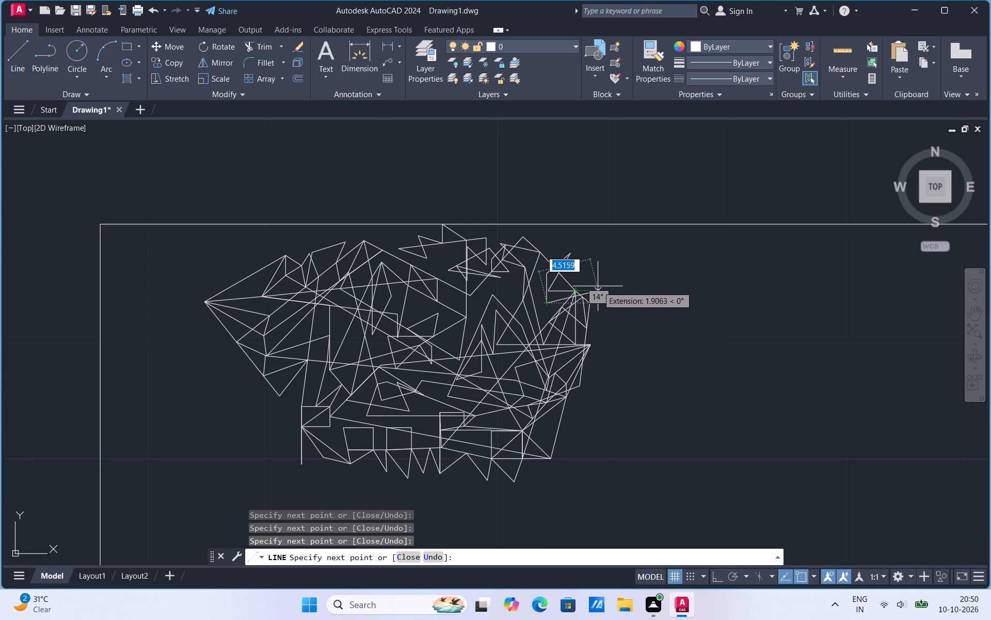
Zigzag the line along the figure's east side, adding a spike to the northeast and short crossing segments around the easternmost tip.
{"action": "left_click", "coordinate": [598, 285]}
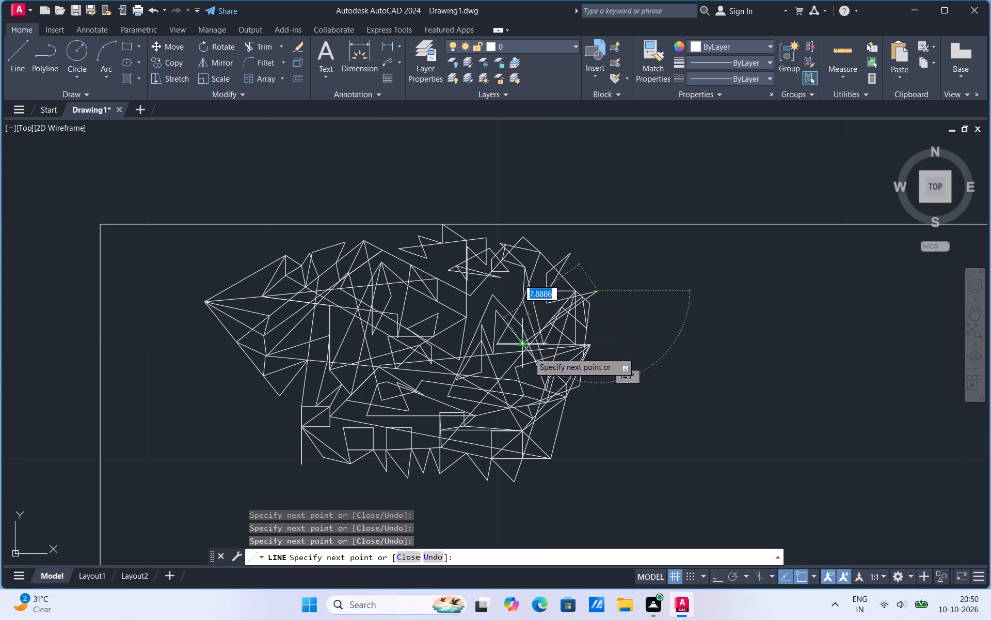
{"action": "left_click", "coordinate": [538, 372]}
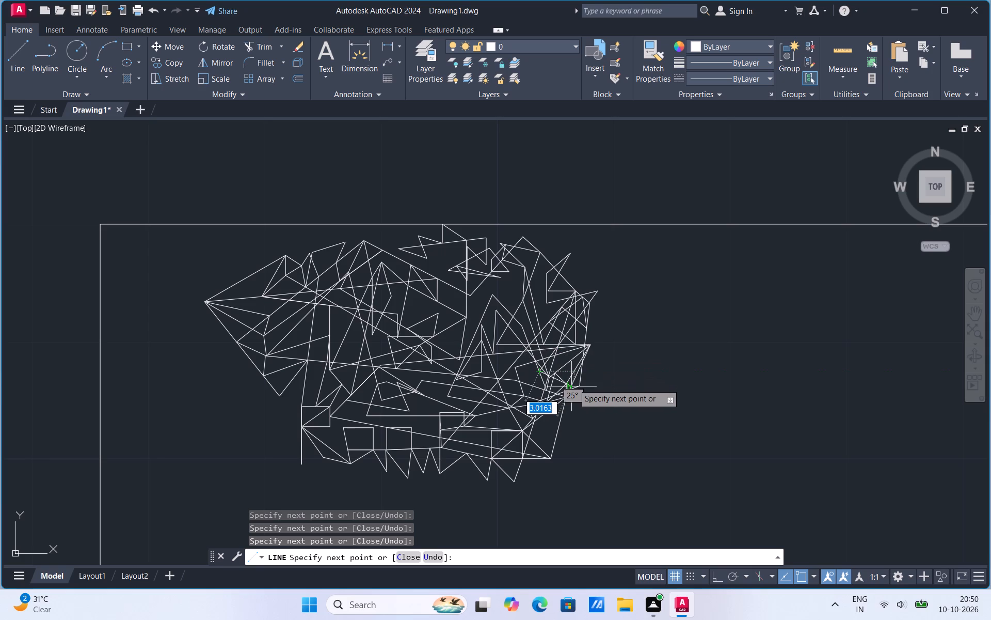
{"action": "left_click", "coordinate": [573, 384]}
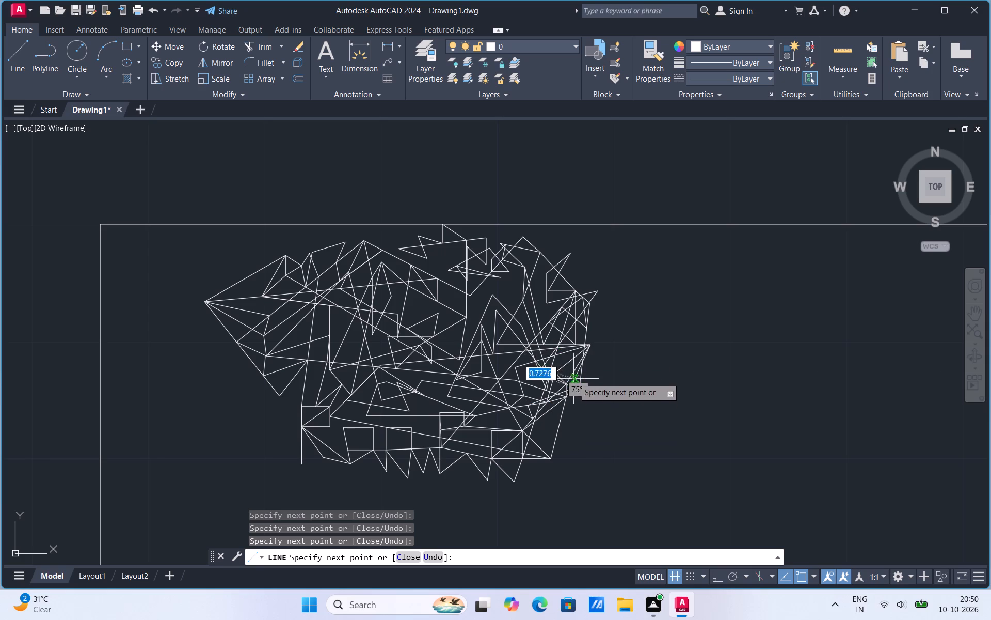
{"action": "left_click", "coordinate": [588, 352]}
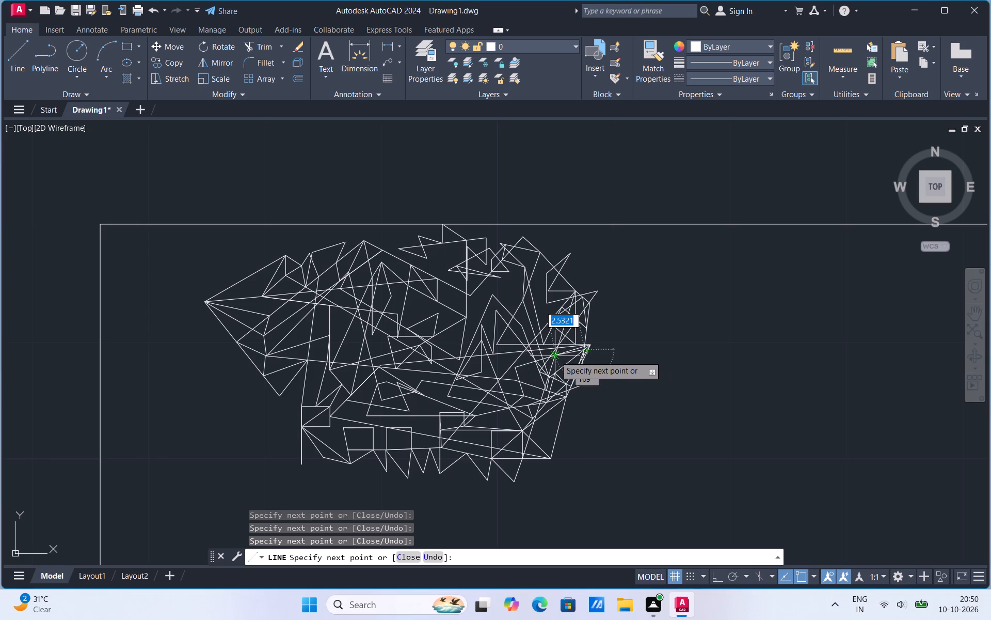
{"action": "left_click", "coordinate": [555, 356]}
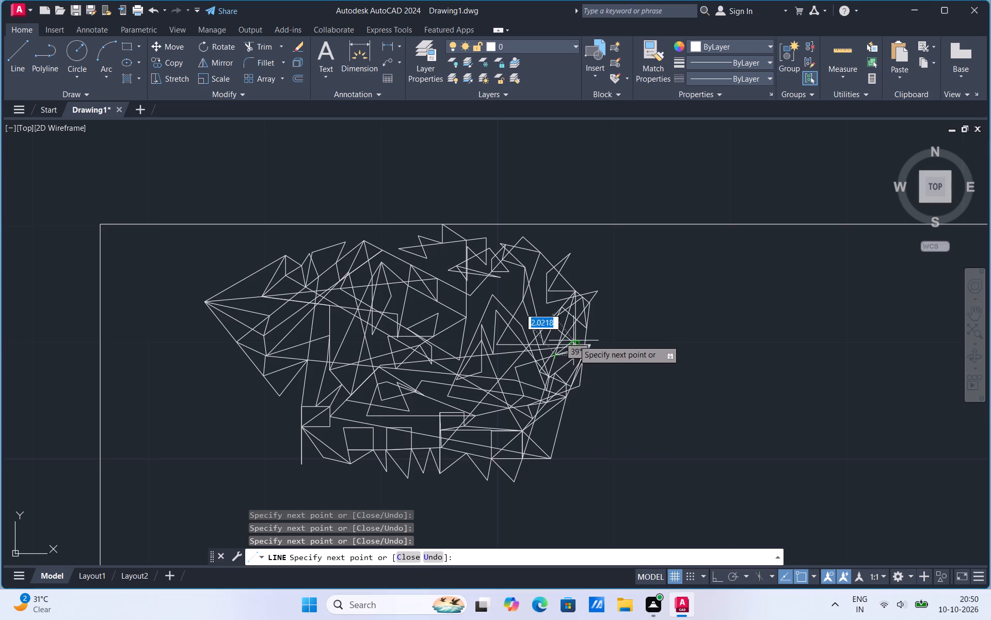
{"action": "left_click", "coordinate": [581, 337]}
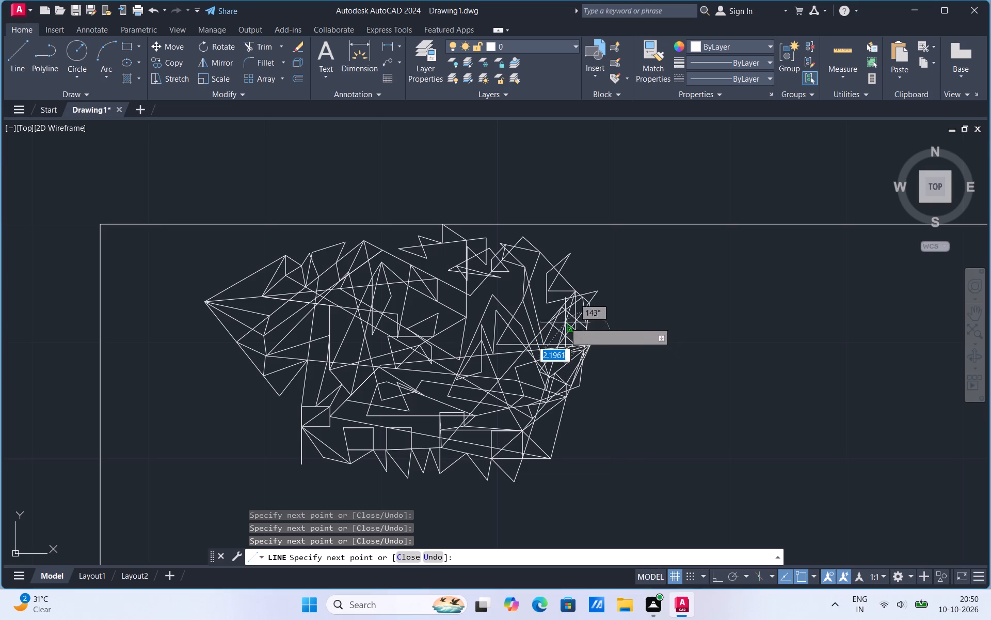
Carry the line northwest and west across the figure to its centre, and drop it south to the small polygon above the bottom boxes.
{"action": "left_click", "coordinate": [515, 291]}
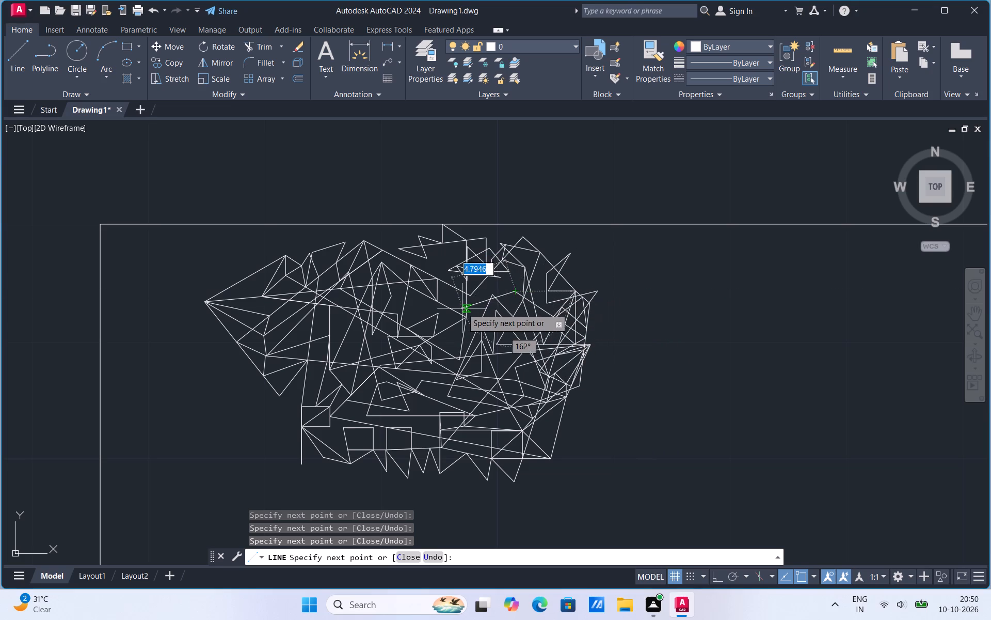
{"action": "left_click", "coordinate": [459, 302]}
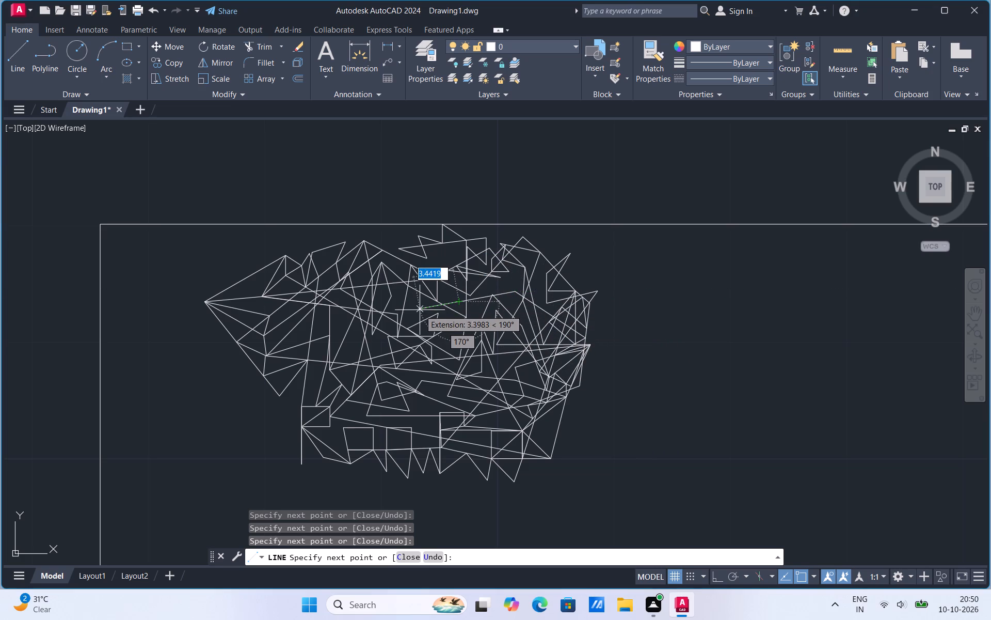
{"action": "left_click", "coordinate": [421, 309]}
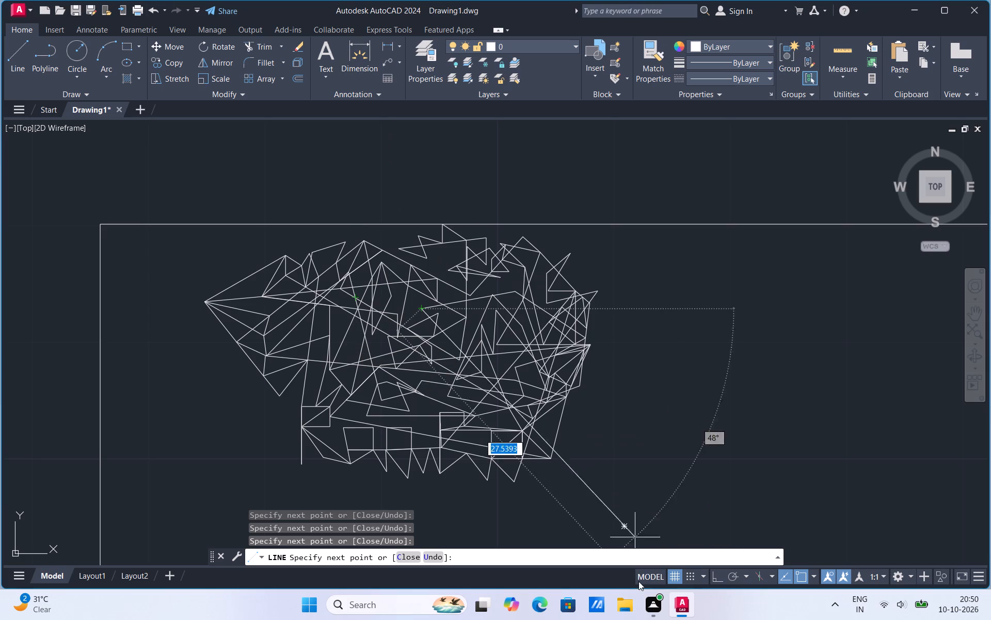
{"action": "left_click", "coordinate": [408, 411]}
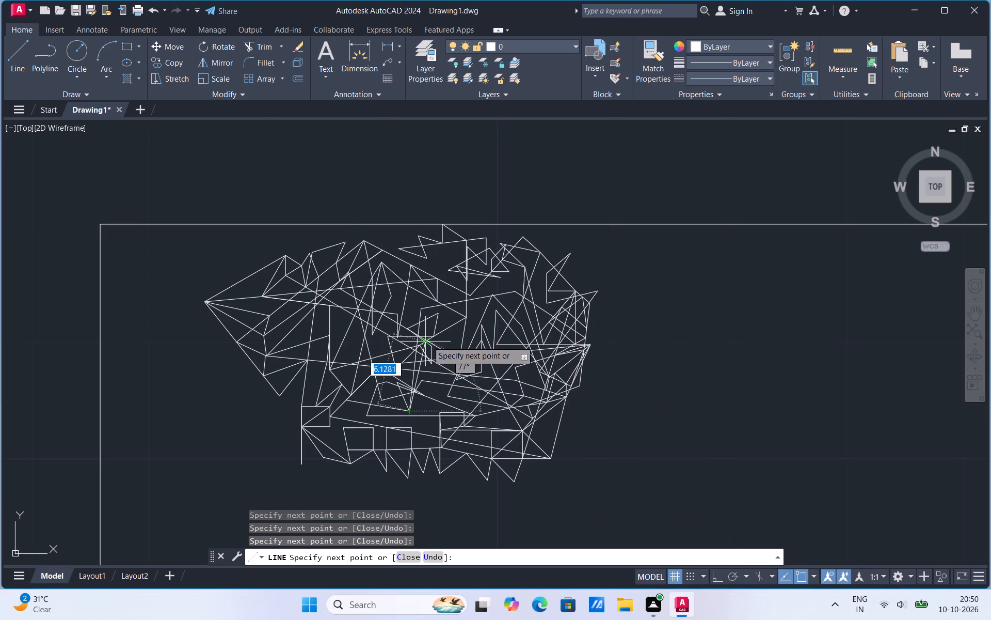
Fill the area east of the small polygon with short crossing zigzag segments, ending just above the easternmost bottom box.
{"action": "left_click", "coordinate": [449, 358]}
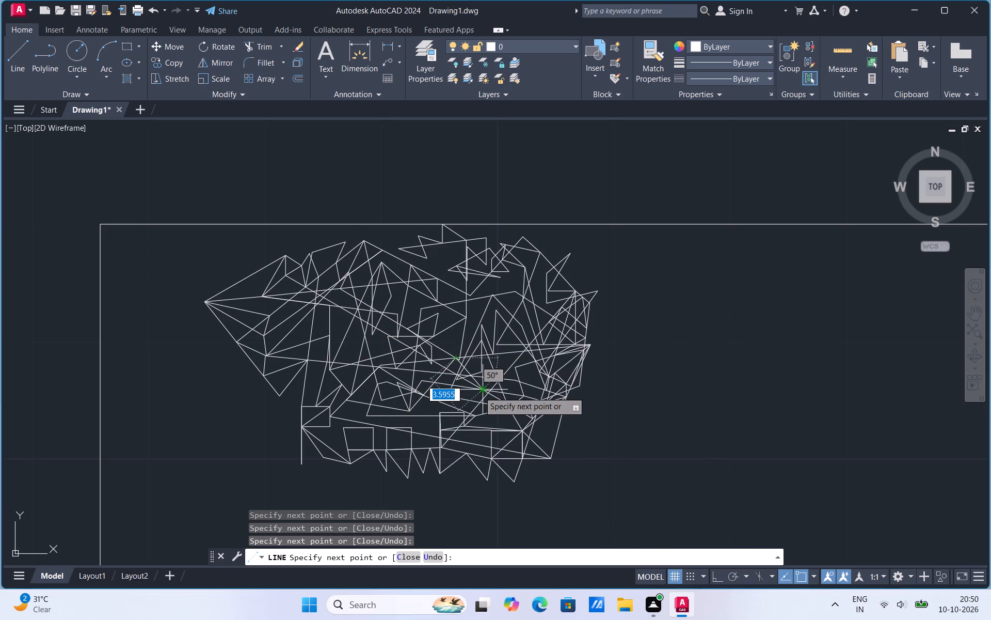
{"action": "left_click", "coordinate": [479, 392]}
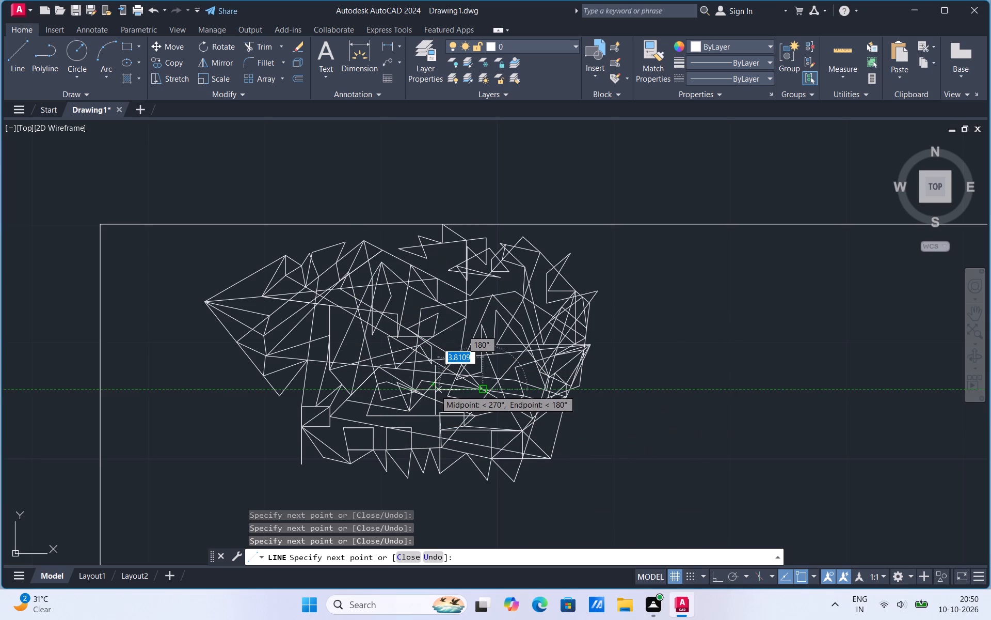
{"action": "left_click", "coordinate": [435, 390]}
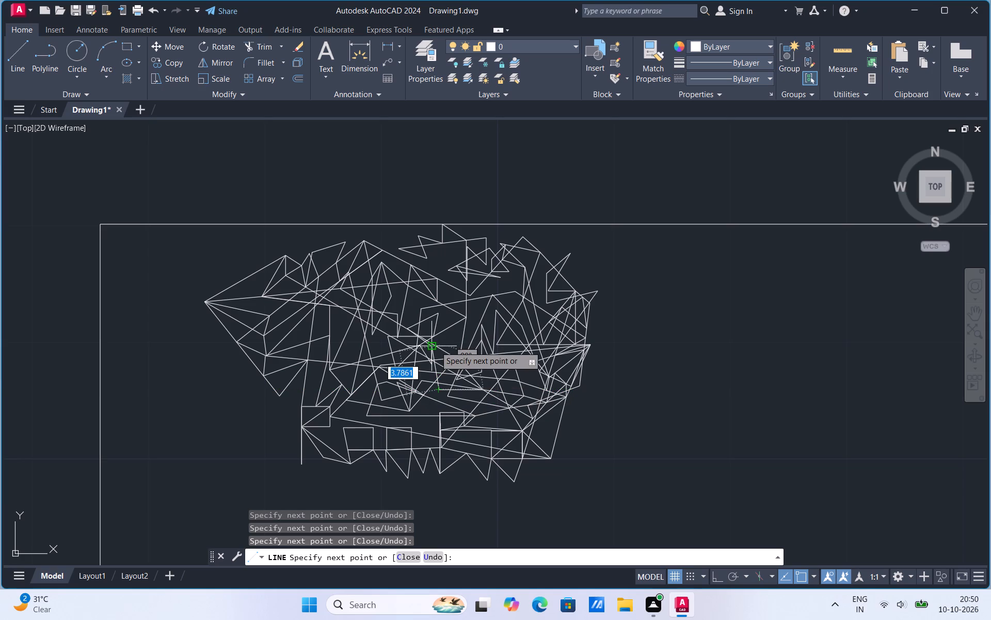
{"action": "left_click", "coordinate": [435, 346]}
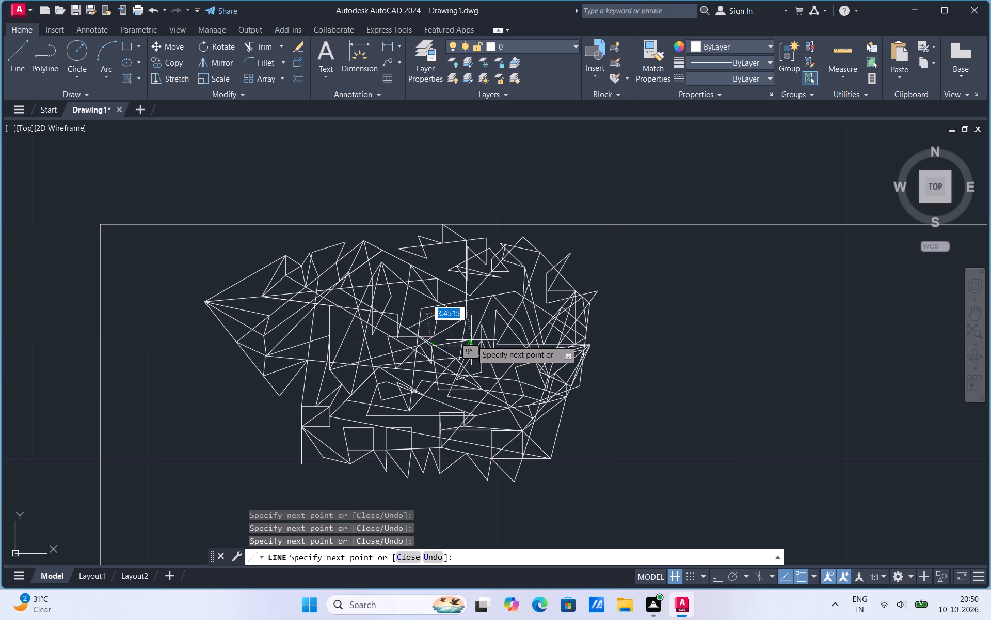
{"action": "left_click", "coordinate": [472, 340]}
{"action": "left_click", "coordinate": [498, 384]}
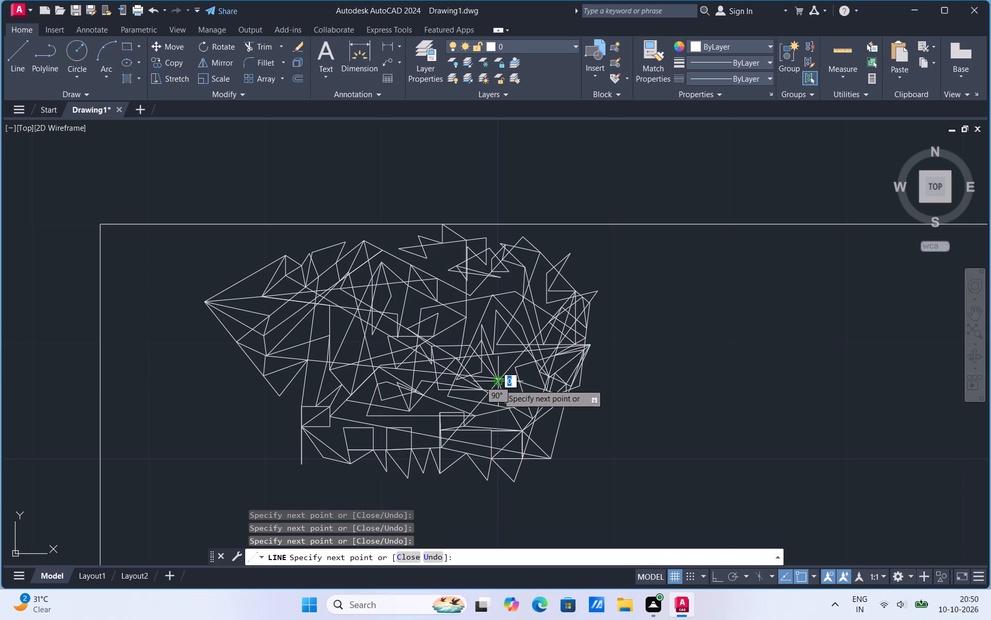
{"action": "left_click", "coordinate": [473, 380]}
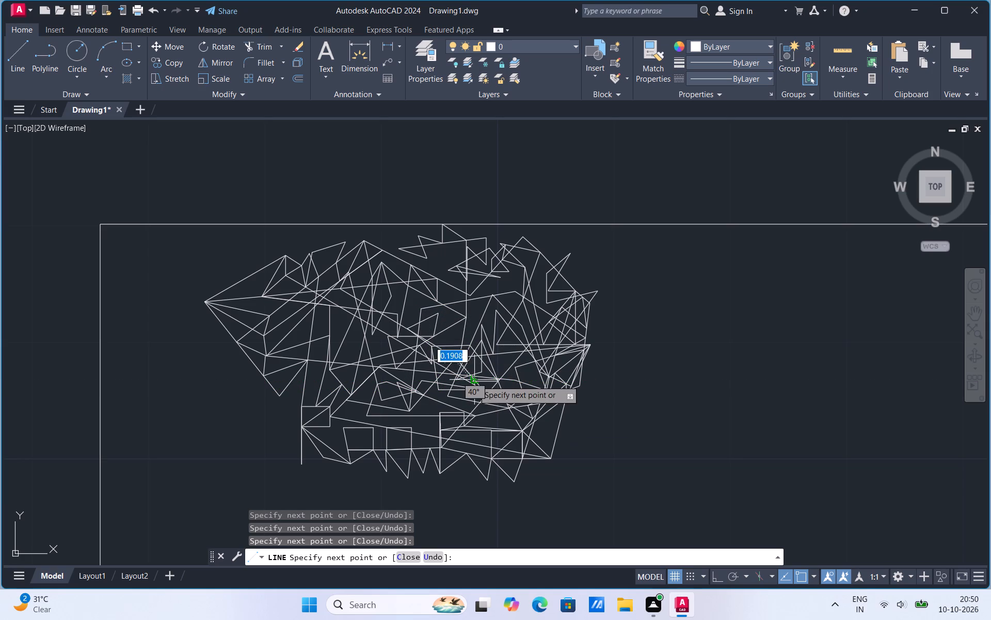
{"action": "left_click", "coordinate": [463, 345]}
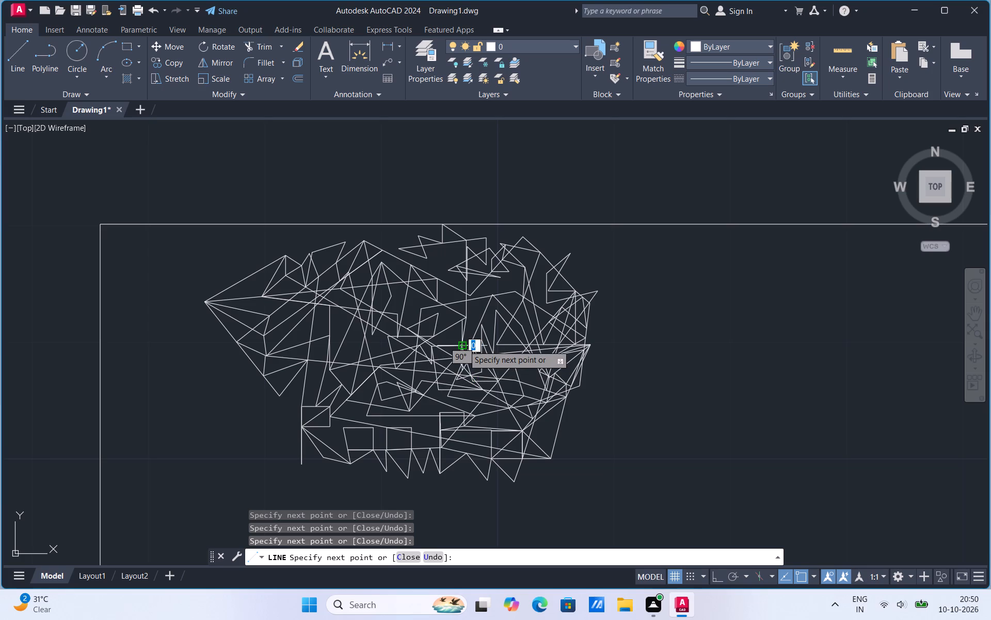
{"action": "left_click", "coordinate": [490, 349]}
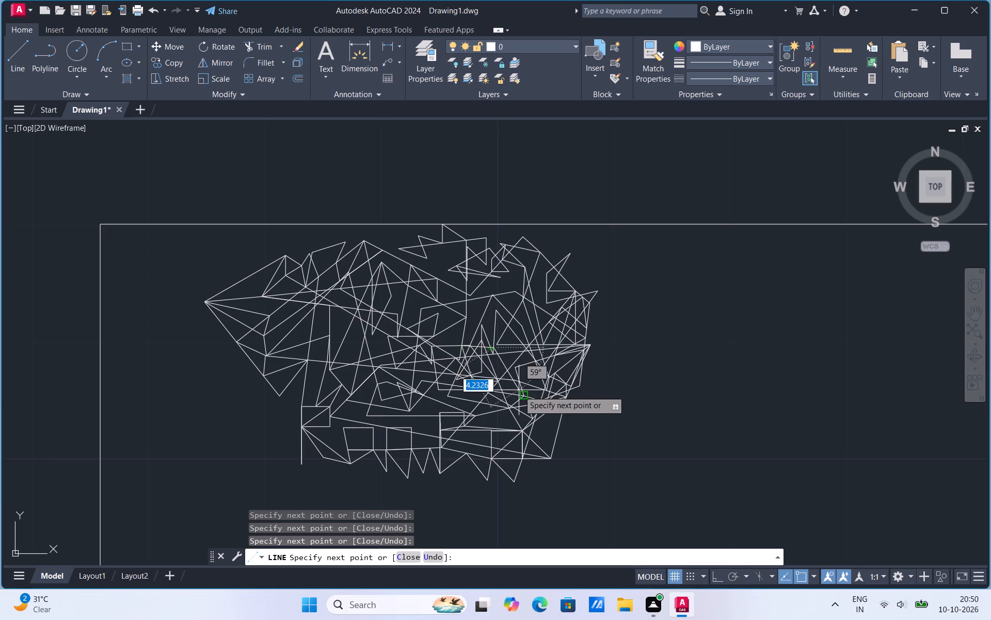
{"action": "left_click", "coordinate": [520, 393]}
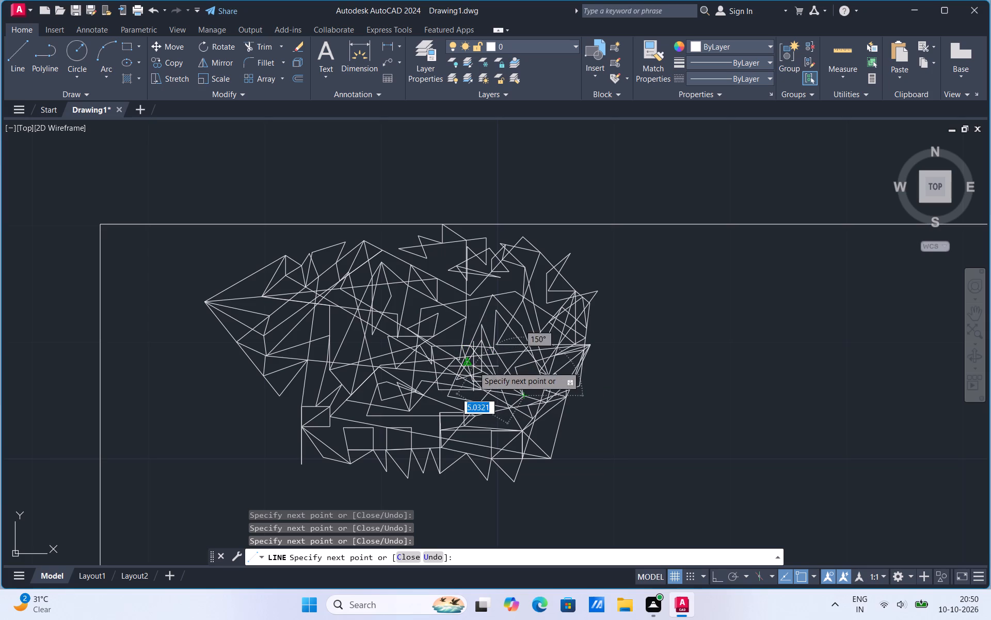
{"action": "left_click", "coordinate": [471, 366]}
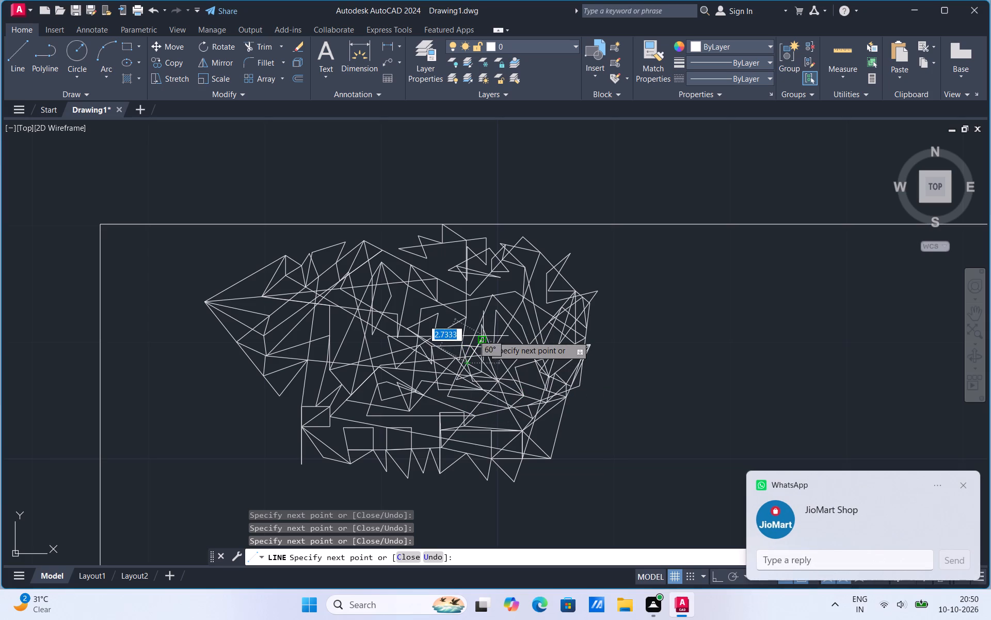
{"action": "left_click", "coordinate": [484, 336]}
{"action": "left_click", "coordinate": [502, 405]}
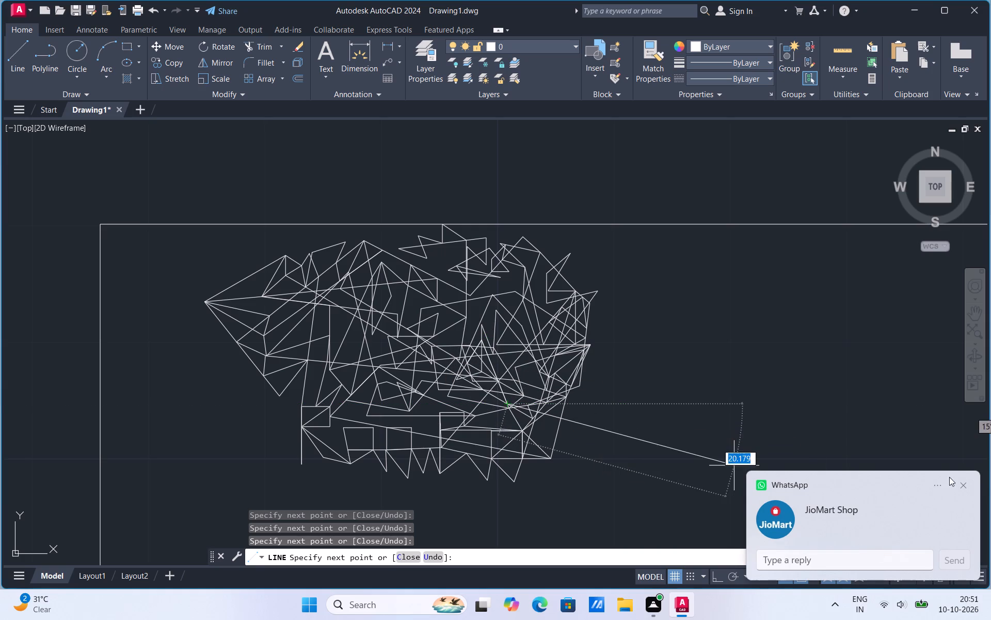
Dismiss the WhatsApp notification.
{"action": "left_click", "coordinate": [964, 488]}
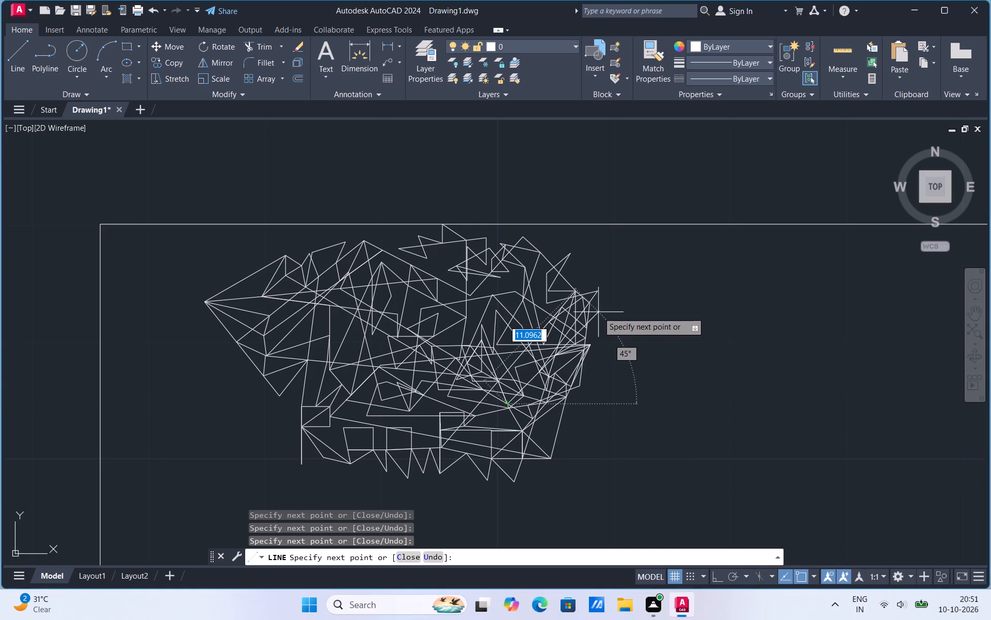
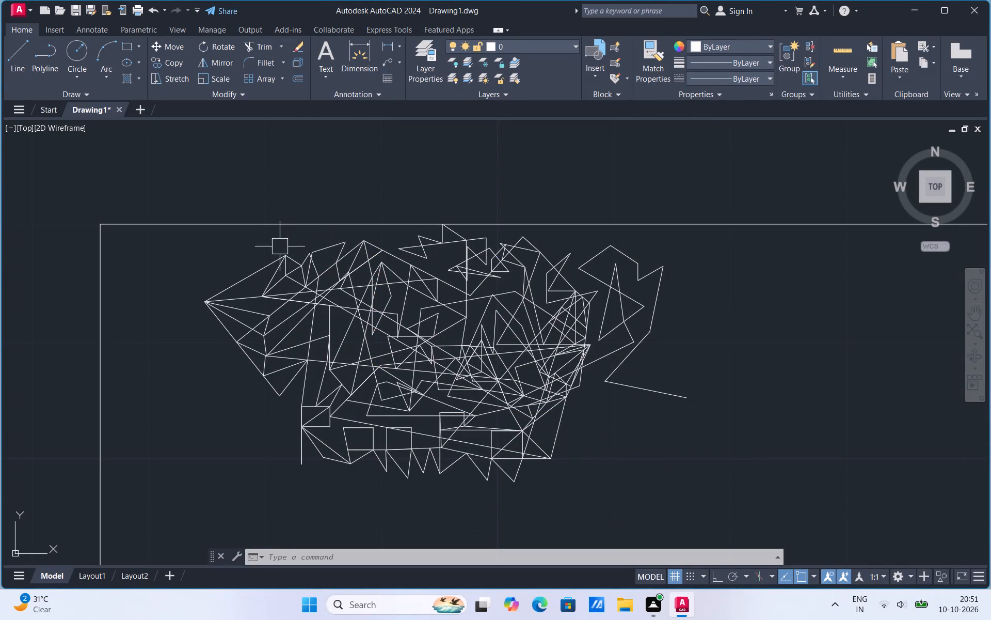
Start a new line southeast of the figure and zigzag it in tall spikes through the loose tail segment.
{"action": "left_click", "coordinate": [23, 58]}
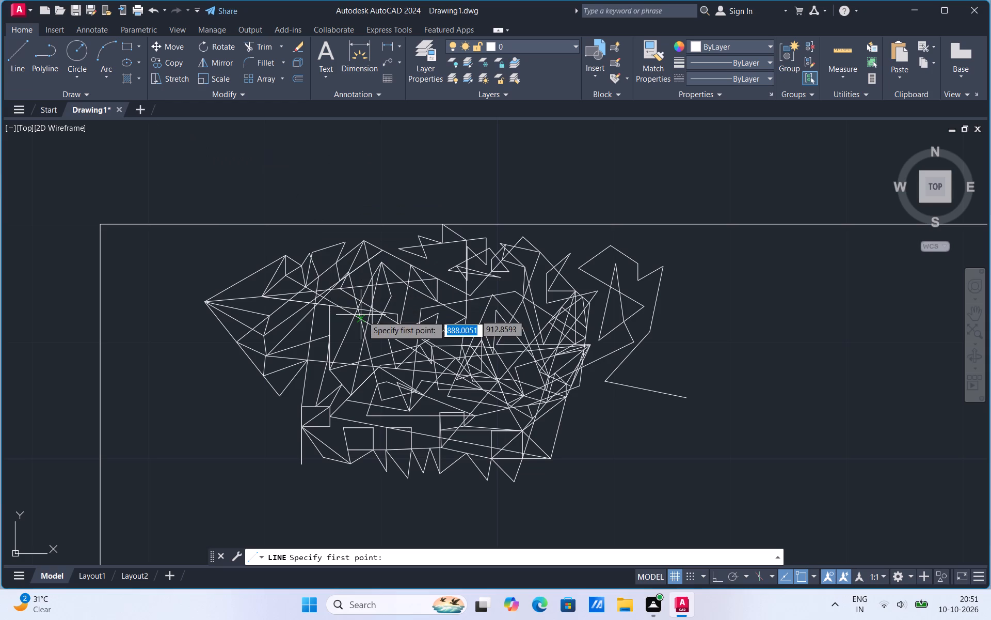
{"action": "left_click", "coordinate": [597, 417]}
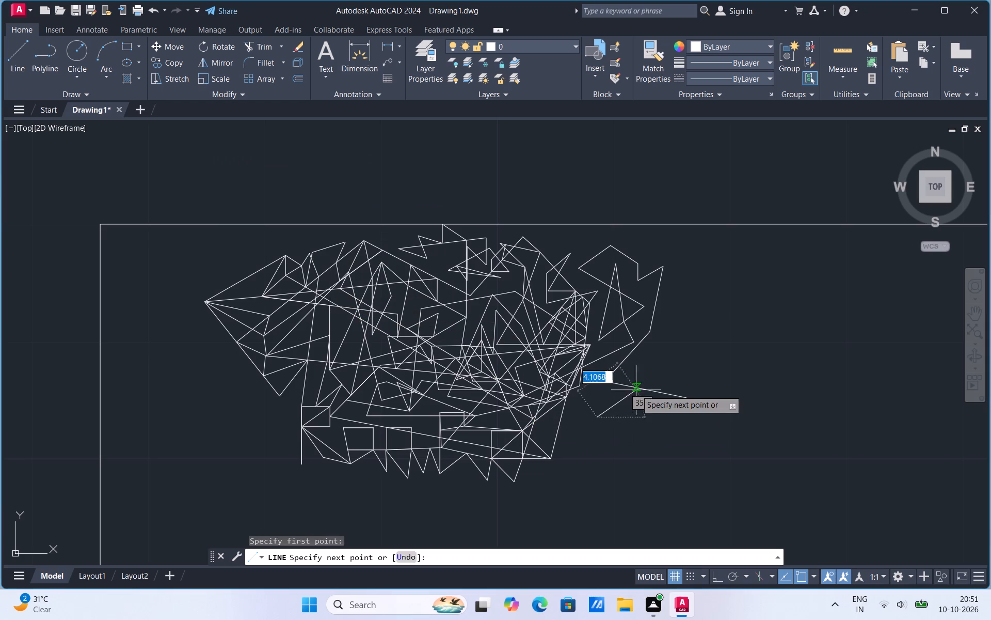
{"action": "left_click", "coordinate": [641, 388]}
{"action": "left_click", "coordinate": [627, 438]}
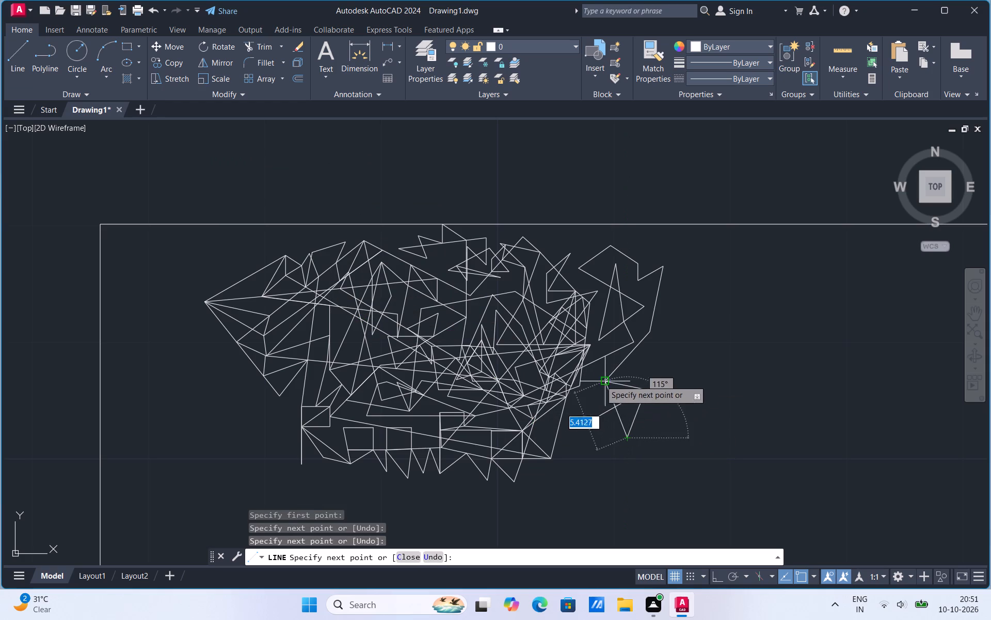
{"action": "left_click", "coordinate": [599, 380]}
{"action": "left_click", "coordinate": [682, 359]}
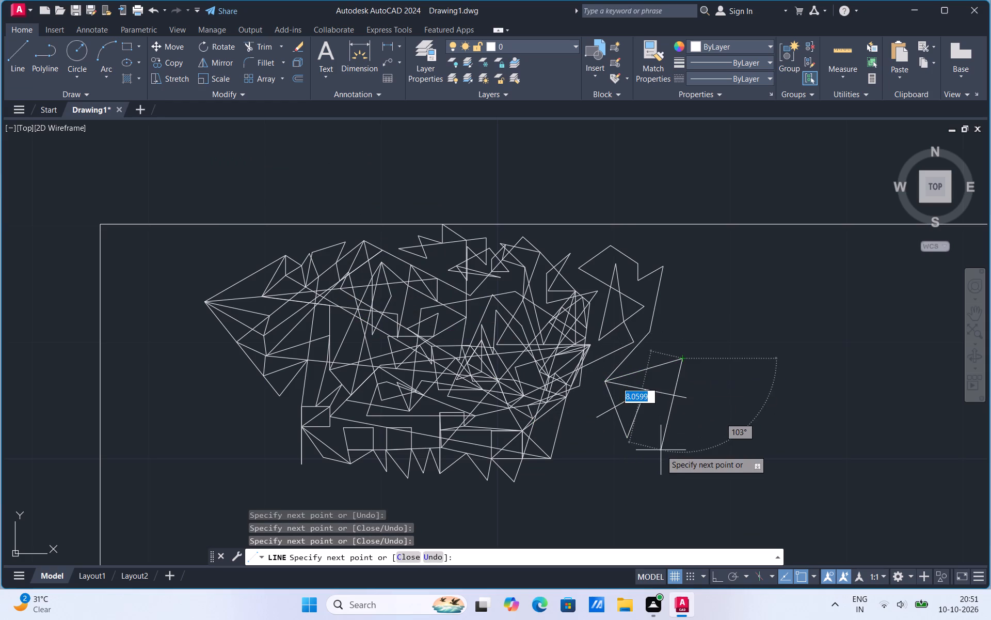
{"action": "left_click", "coordinate": [661, 450]}
{"action": "left_click", "coordinate": [662, 346]}
Continue the line northeast of the tail segment as narrow spikes, finishing with a small pointed shape at the east end.
{"action": "left_click_drag", "start_coordinate": [693, 324], "coordinate": [695, 343]}
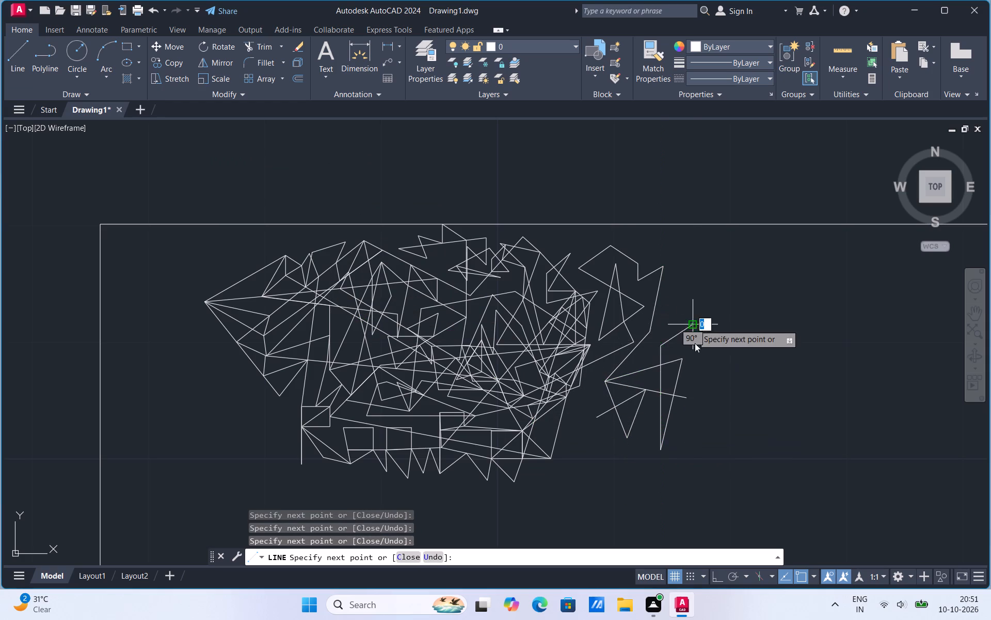
{"action": "left_click_drag", "start_coordinate": [695, 343], "coordinate": [700, 398]}
{"action": "left_click", "coordinate": [700, 398]}
{"action": "left_click_drag", "start_coordinate": [677, 341], "coordinate": [684, 287]}
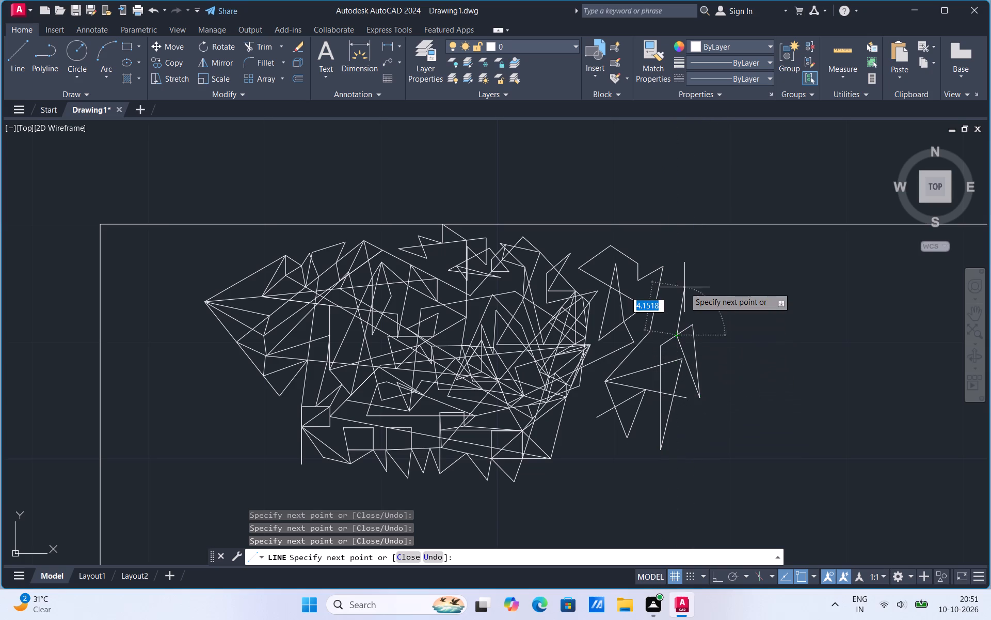
{"action": "left_click_drag", "start_coordinate": [684, 287], "coordinate": [712, 326]}
{"action": "left_click", "coordinate": [712, 326]}
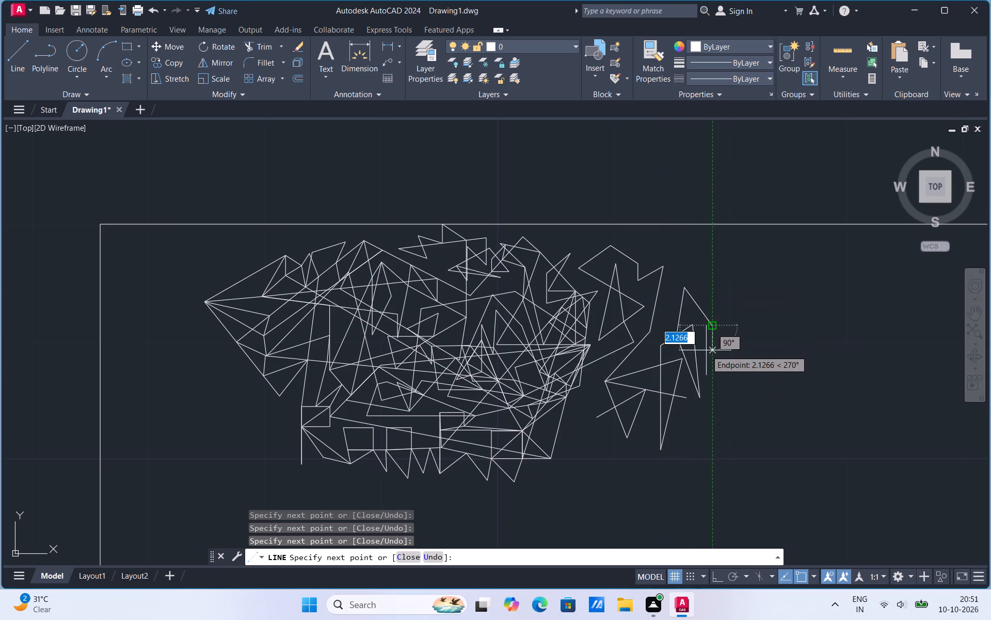
{"action": "left_click", "coordinate": [706, 350]}
{"action": "left_click", "coordinate": [719, 364]}
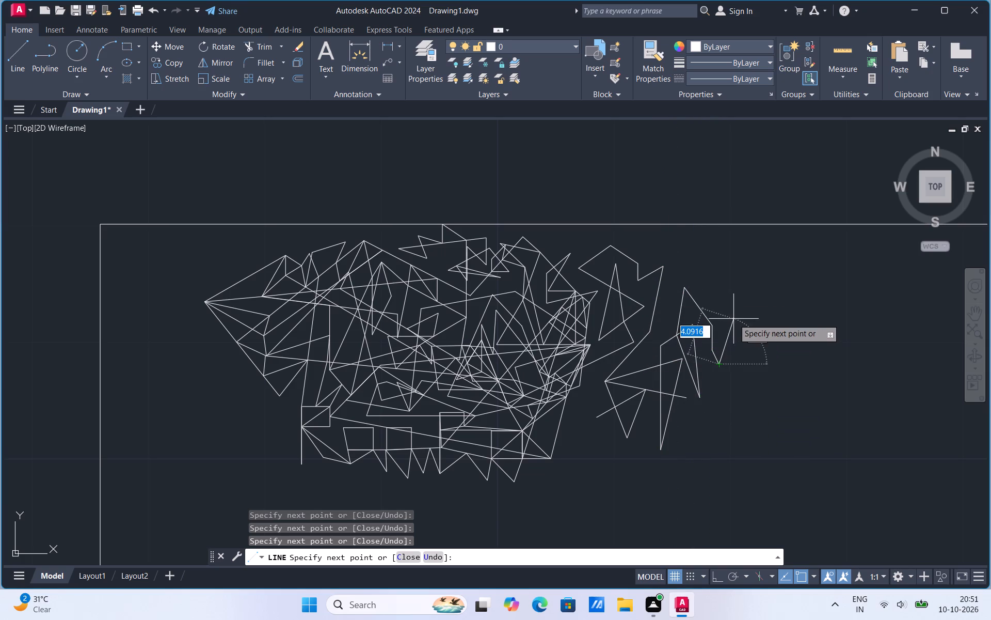
{"action": "left_click", "coordinate": [733, 319]}
{"action": "left_click", "coordinate": [725, 316]}
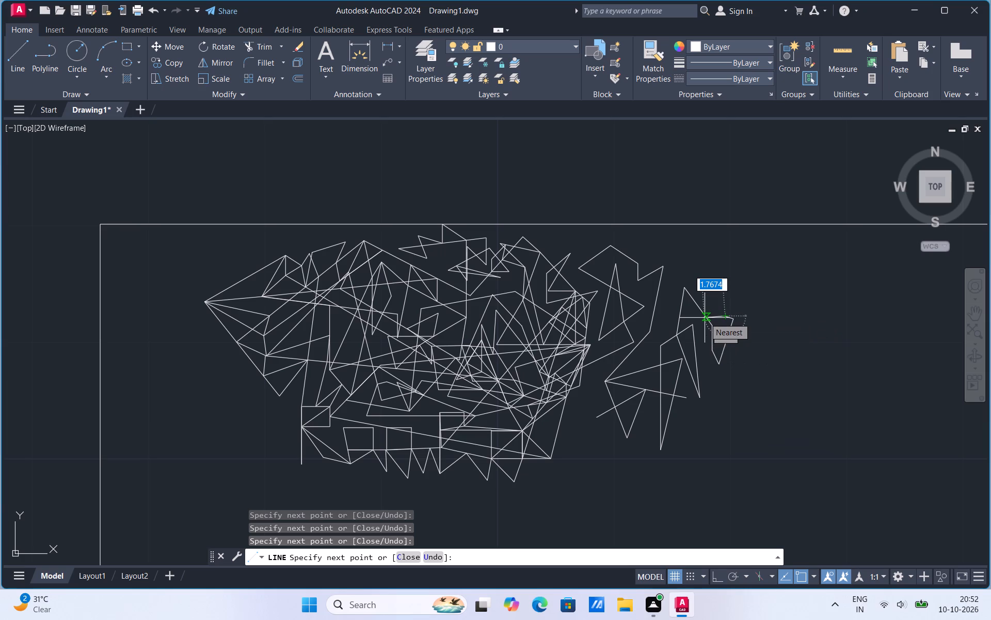
Bring the line back northwest and form a small hooked box above the narrow spikes.
{"action": "left_click", "coordinate": [705, 318]}
{"action": "left_click_drag", "start_coordinate": [674, 268], "coordinate": [701, 265]}
{"action": "left_click", "coordinate": [701, 265]}
{"action": "left_click", "coordinate": [707, 284]}
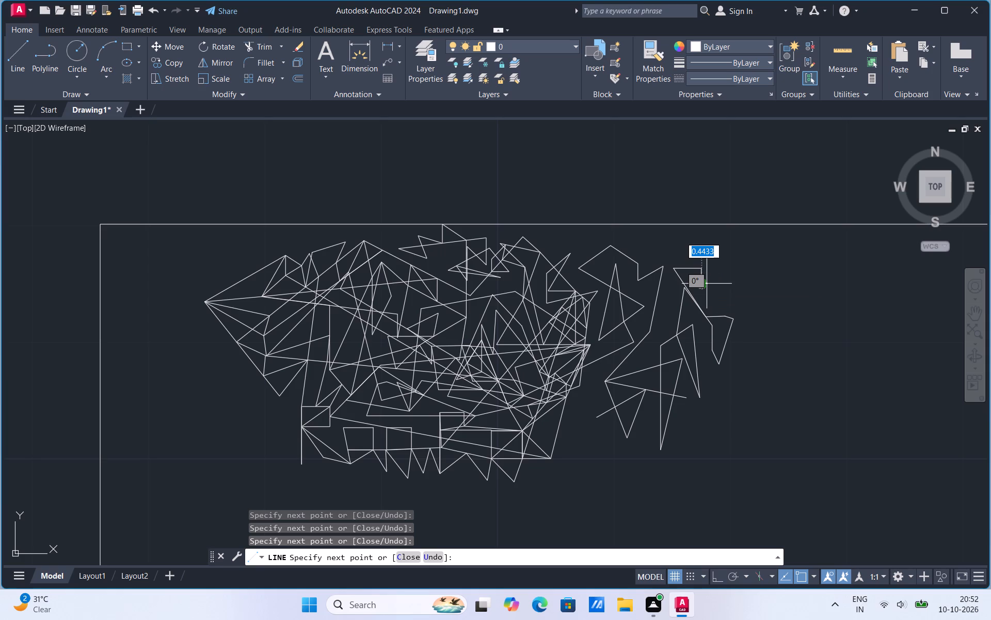
{"action": "left_click", "coordinate": [707, 284]}
Run the line west to the eastern triangle's vertex, back east, through a thin wedge below the rectangle's north edge, and northeast across that edge.
{"action": "left_click", "coordinate": [640, 303]}
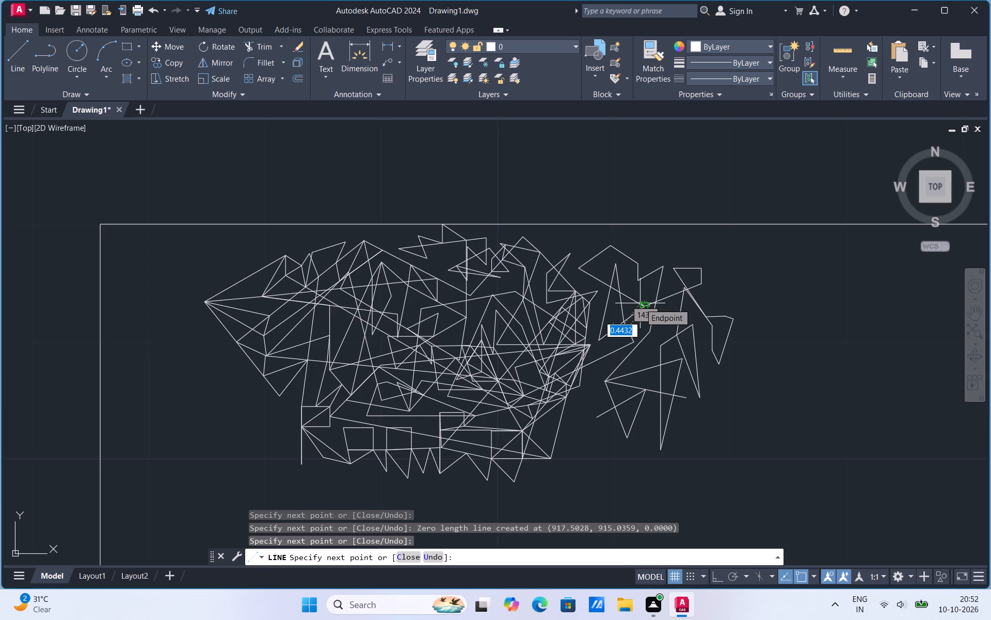
{"action": "left_click", "coordinate": [640, 303]}
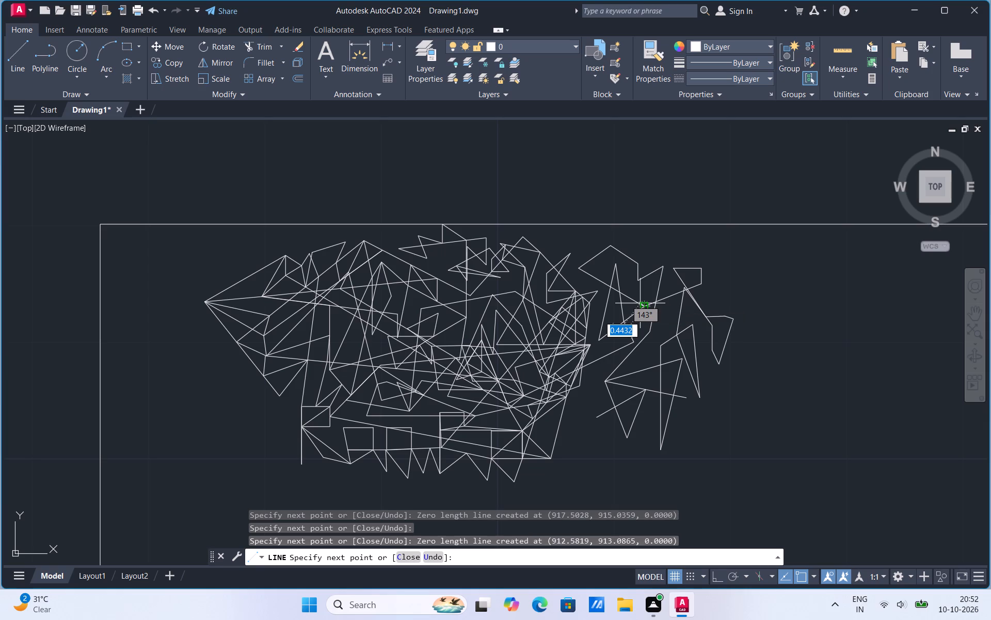
{"action": "left_click", "coordinate": [640, 303]}
{"action": "left_click", "coordinate": [742, 298]}
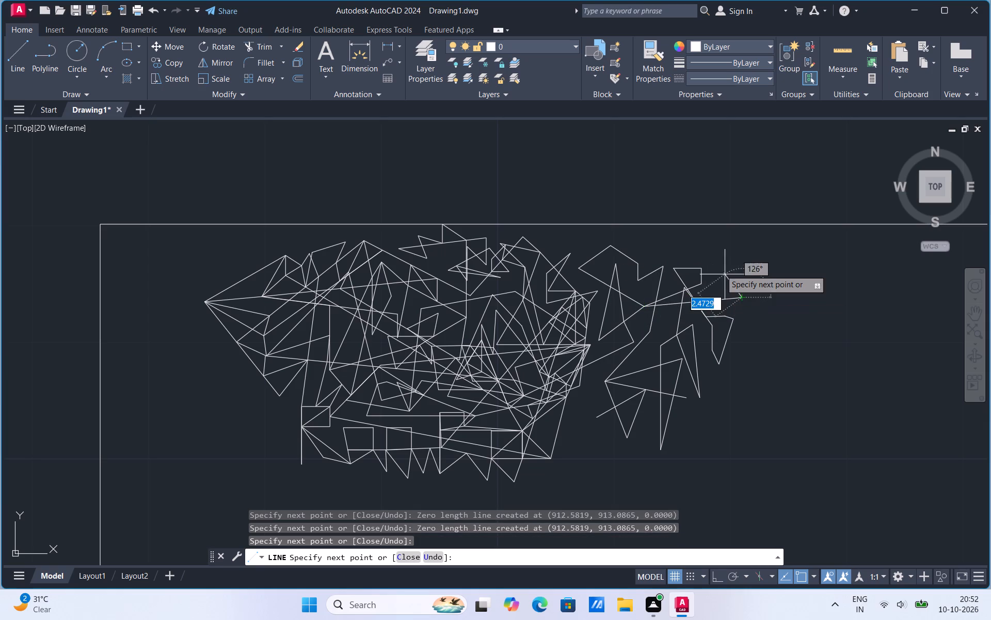
{"action": "left_click", "coordinate": [708, 257]}
{"action": "left_click", "coordinate": [672, 250]}
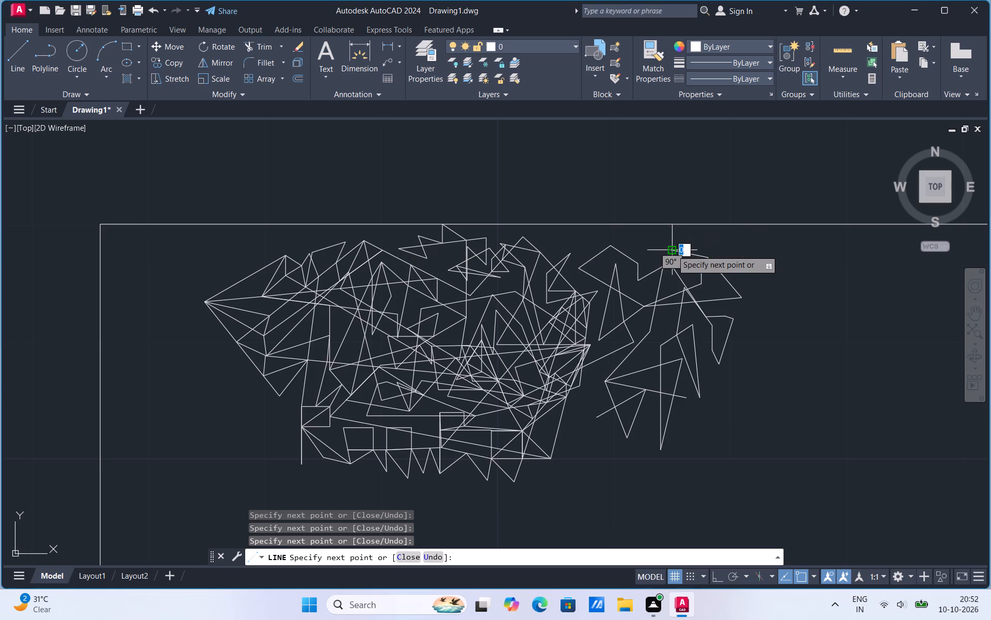
{"action": "left_click", "coordinate": [638, 236]}
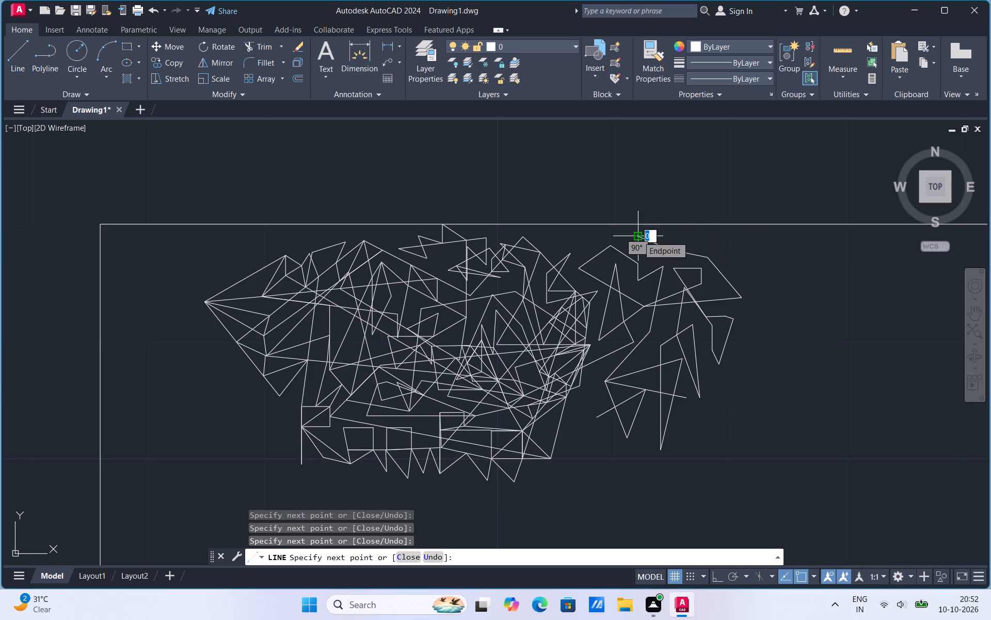
{"action": "left_click", "coordinate": [725, 252]}
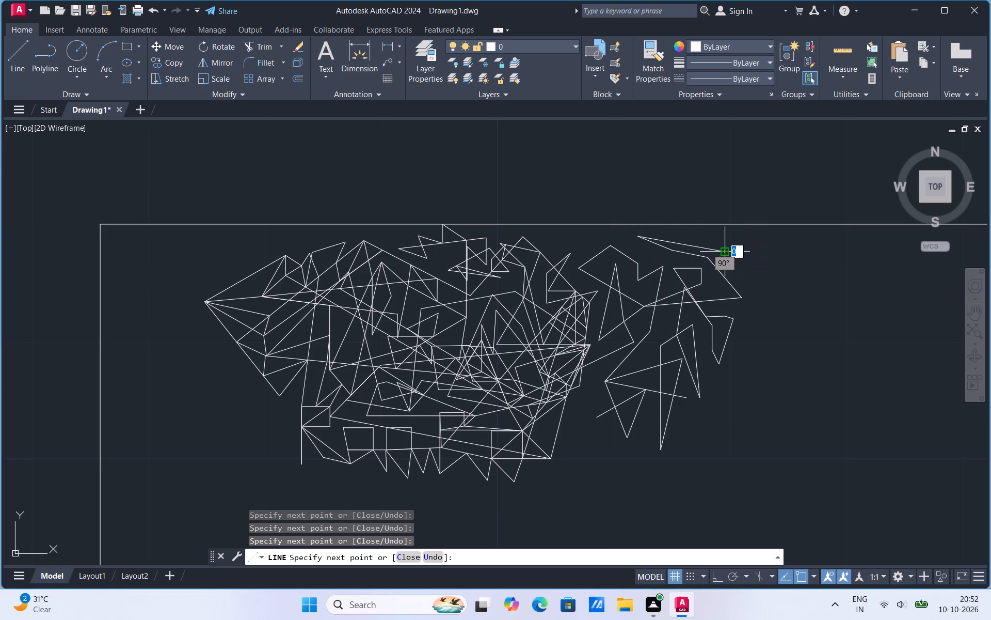
{"action": "left_click", "coordinate": [780, 162]}
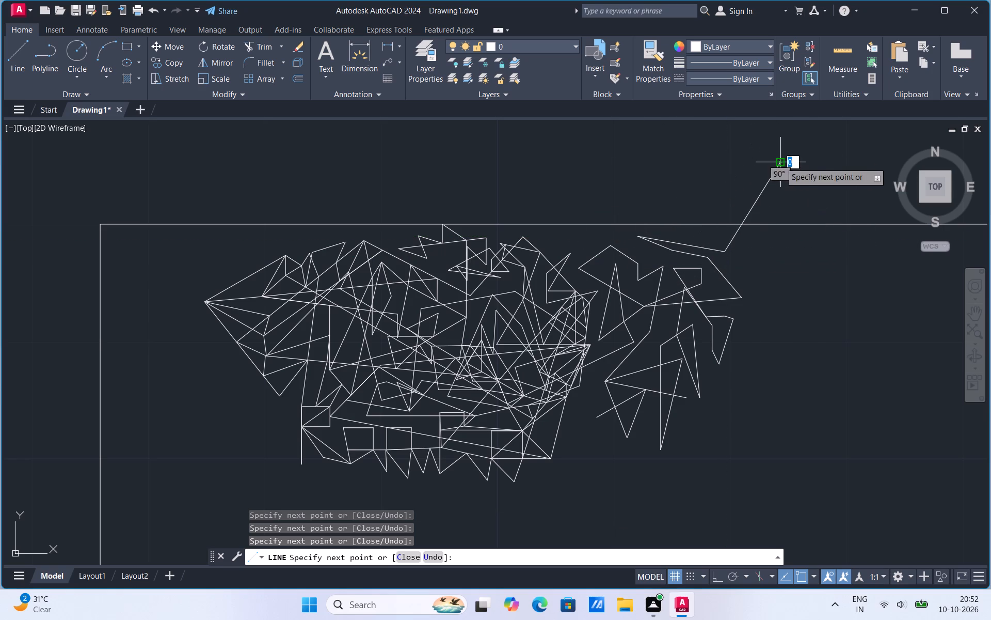
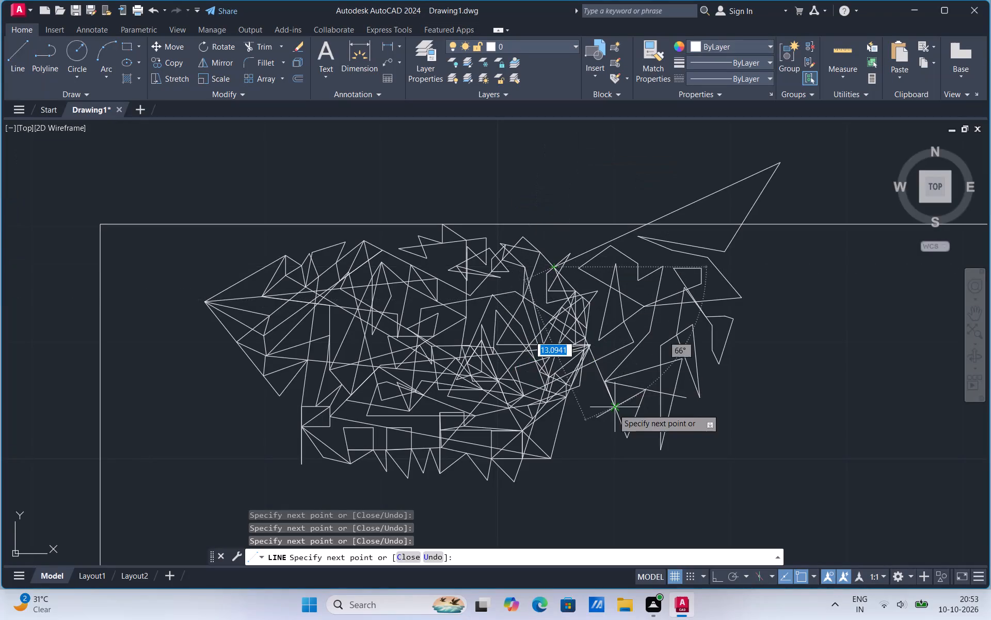
Continue the line southwest from the eastern spikes into the dense figure, zigzag it northwest, and bring it northeast to below the rectangle's north edge.
{"action": "left_click", "coordinate": [647, 325]}
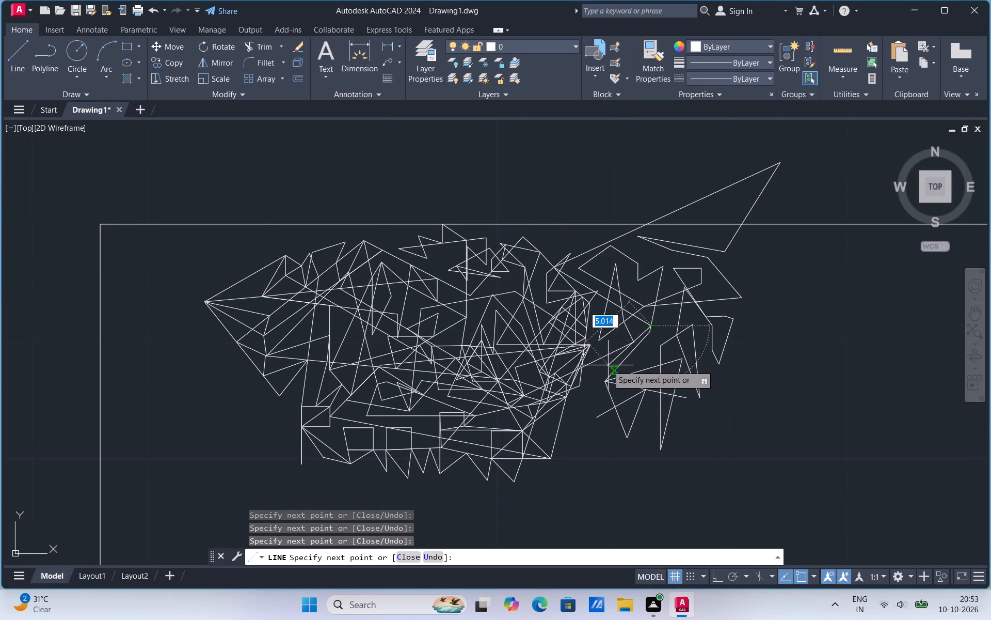
{"action": "left_click", "coordinate": [608, 365]}
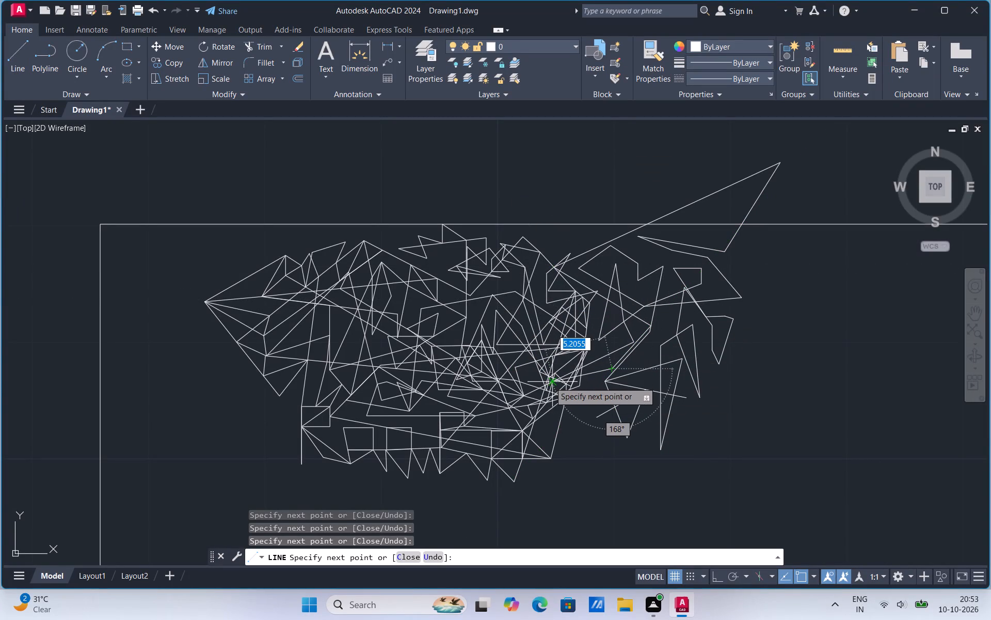
{"action": "left_click", "coordinate": [550, 382]}
{"action": "left_click", "coordinate": [577, 367]}
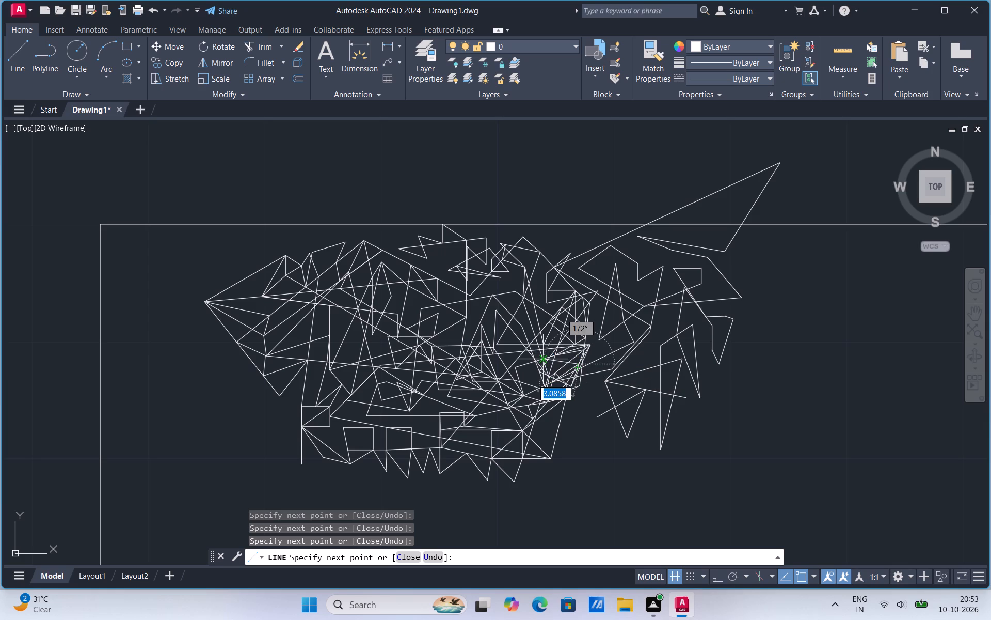
{"action": "left_click", "coordinate": [544, 360]}
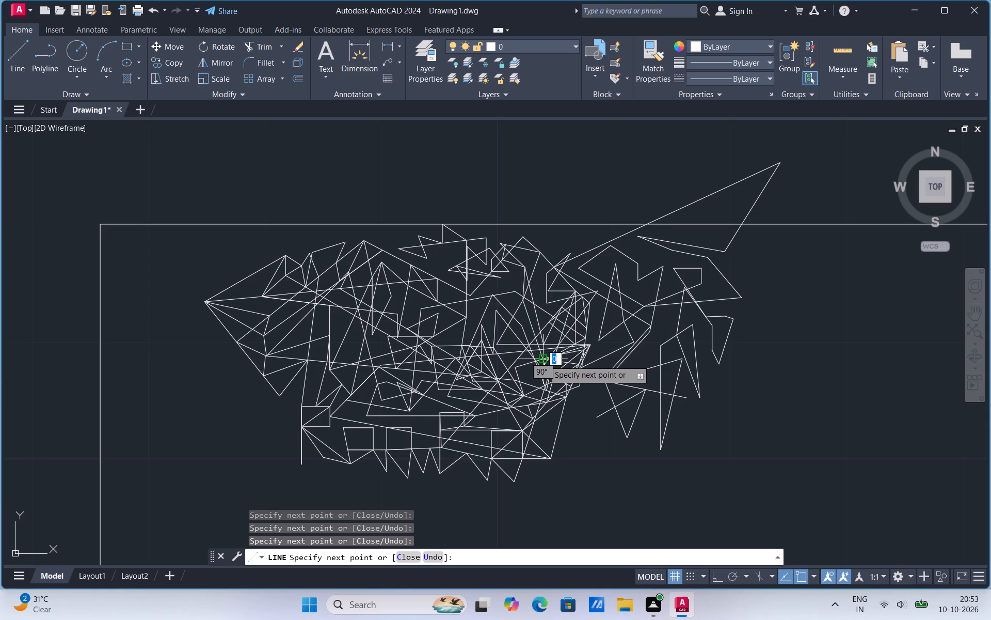
{"action": "left_click", "coordinate": [497, 315]}
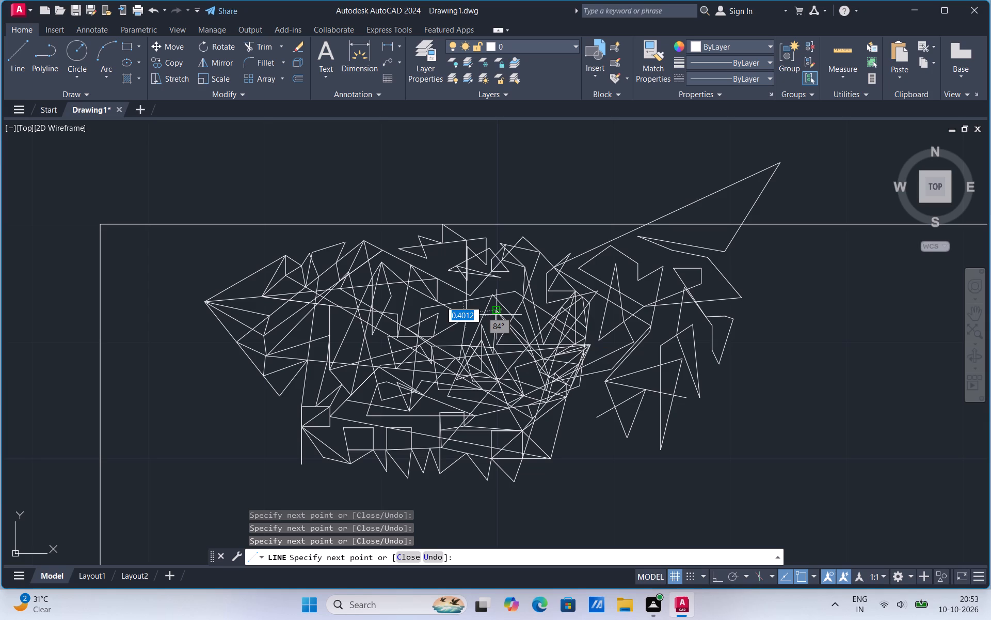
{"action": "left_click", "coordinate": [511, 310]}
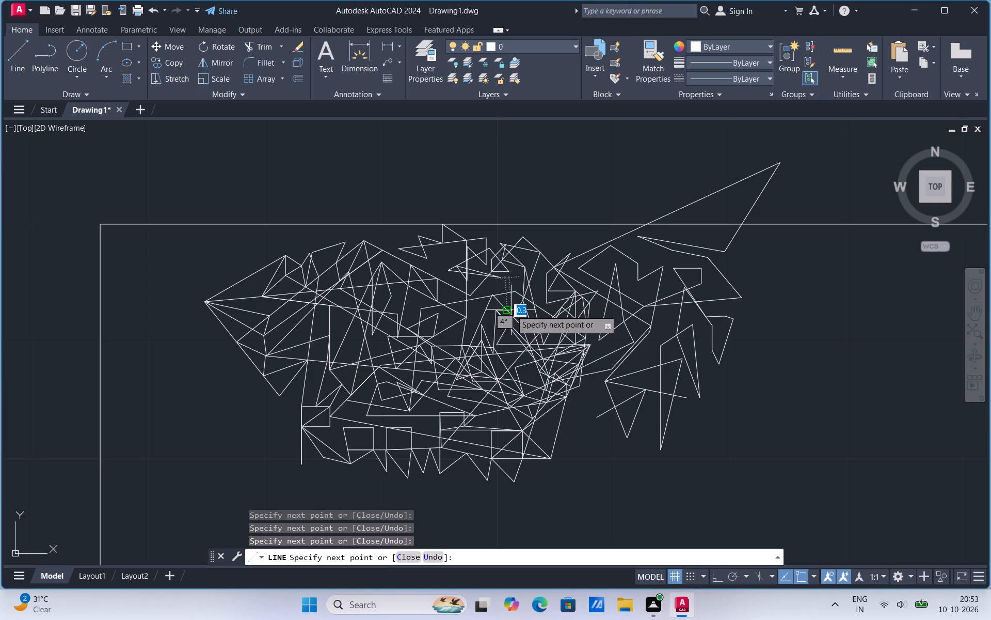
{"action": "left_click", "coordinate": [486, 296]}
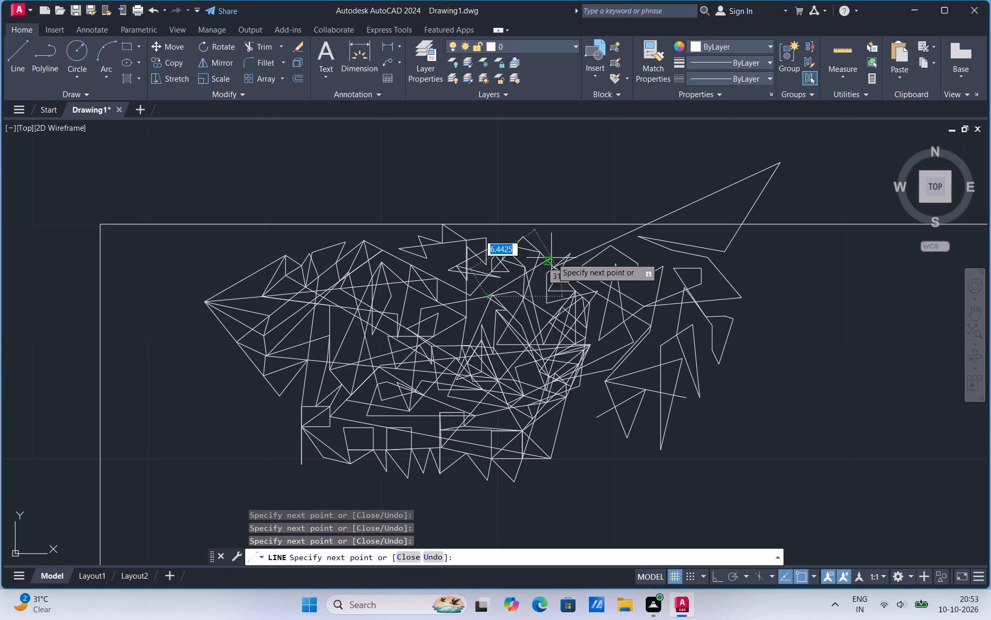
{"action": "left_click", "coordinate": [553, 257]}
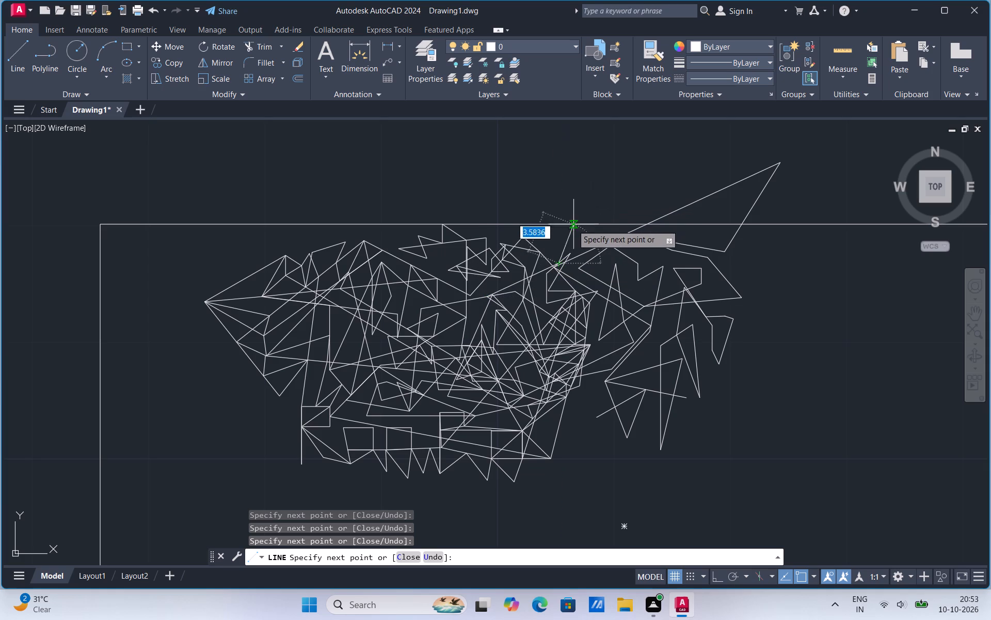
Run the line vertically north across the rectangle's north edge and shape an open hooked outline above it, ending at its west side.
{"action": "left_click", "coordinate": [560, 237]}
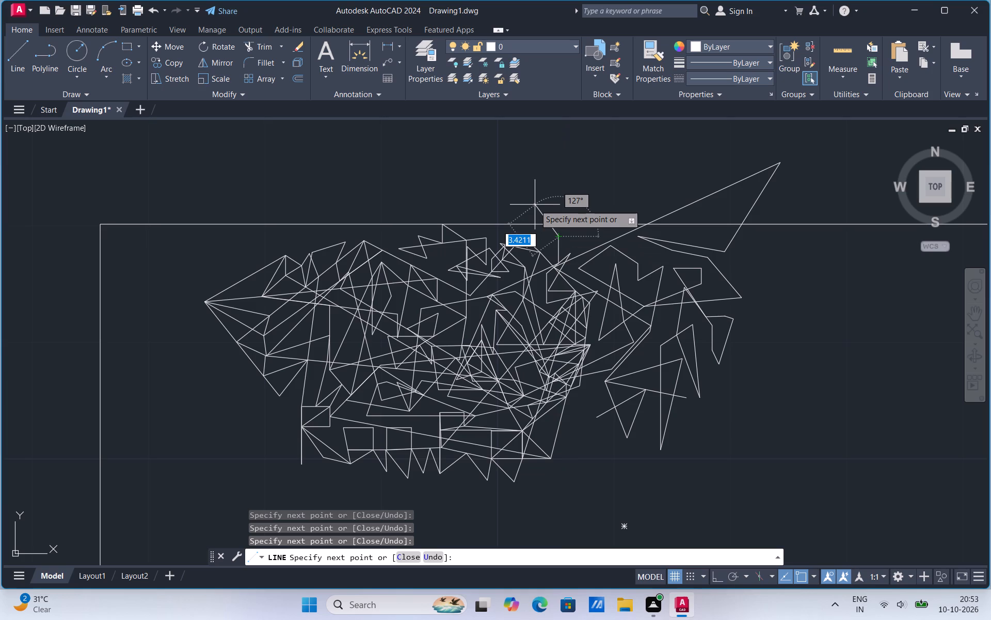
{"action": "left_click", "coordinate": [557, 190]}
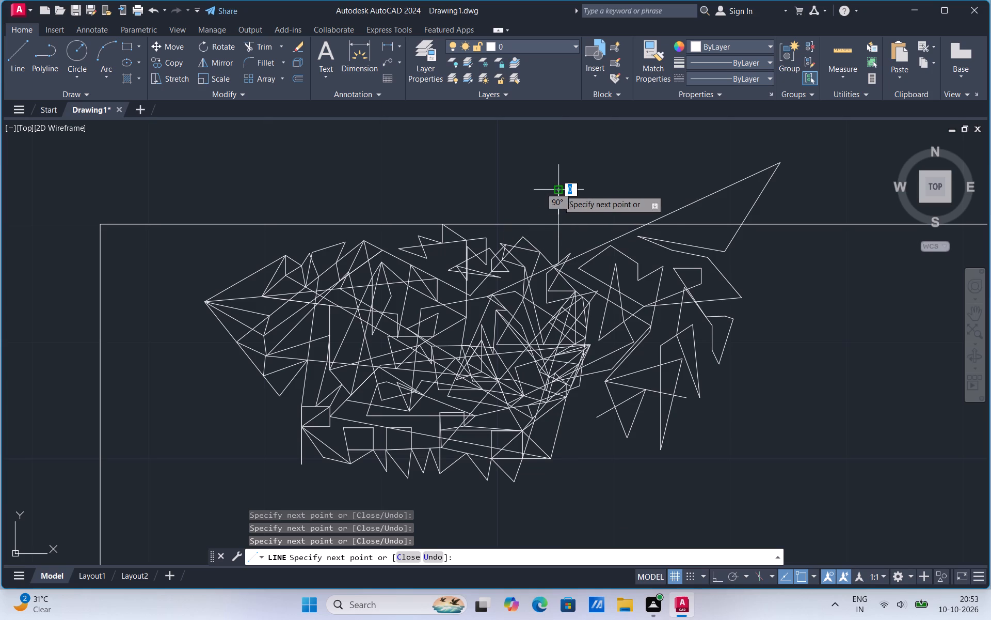
{"action": "left_click", "coordinate": [574, 205]}
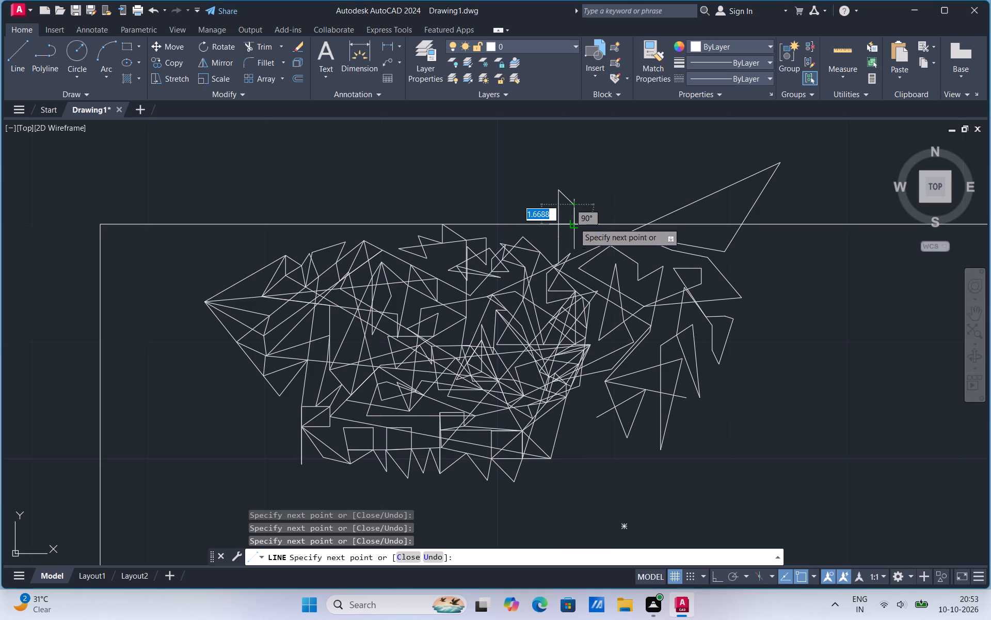
{"action": "left_click", "coordinate": [574, 230]}
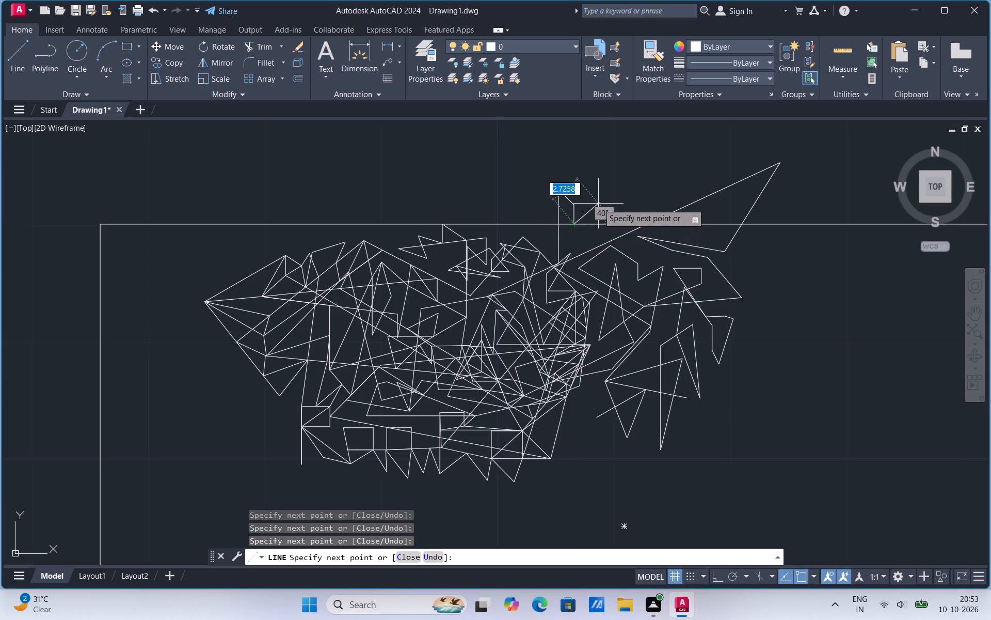
{"action": "left_click", "coordinate": [598, 203]}
{"action": "left_click", "coordinate": [592, 185]}
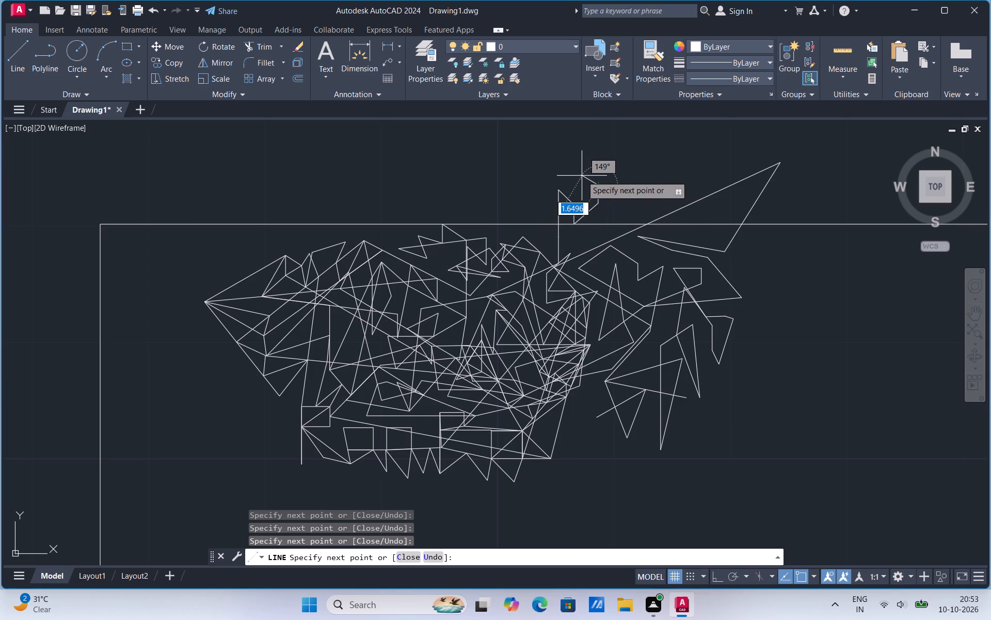
{"action": "left_click", "coordinate": [550, 170]}
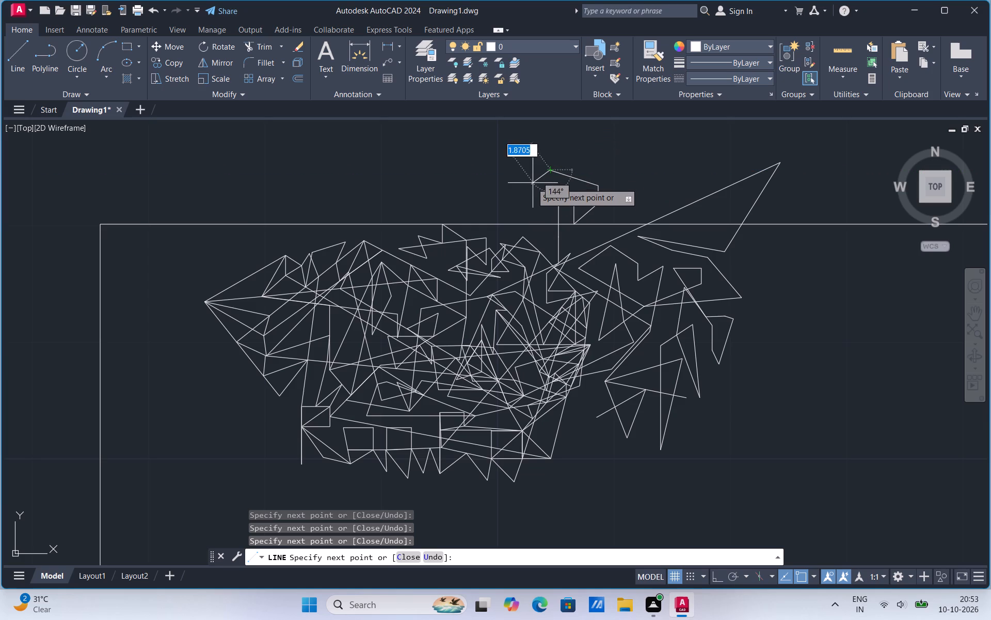
{"action": "left_click", "coordinate": [527, 186]}
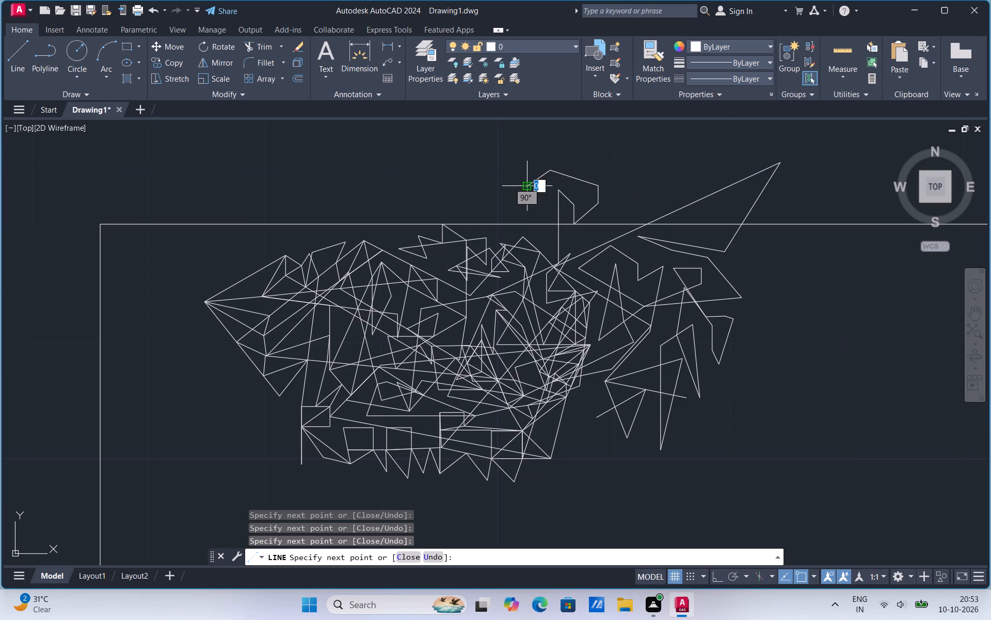
{"action": "left_click", "coordinate": [530, 193]}
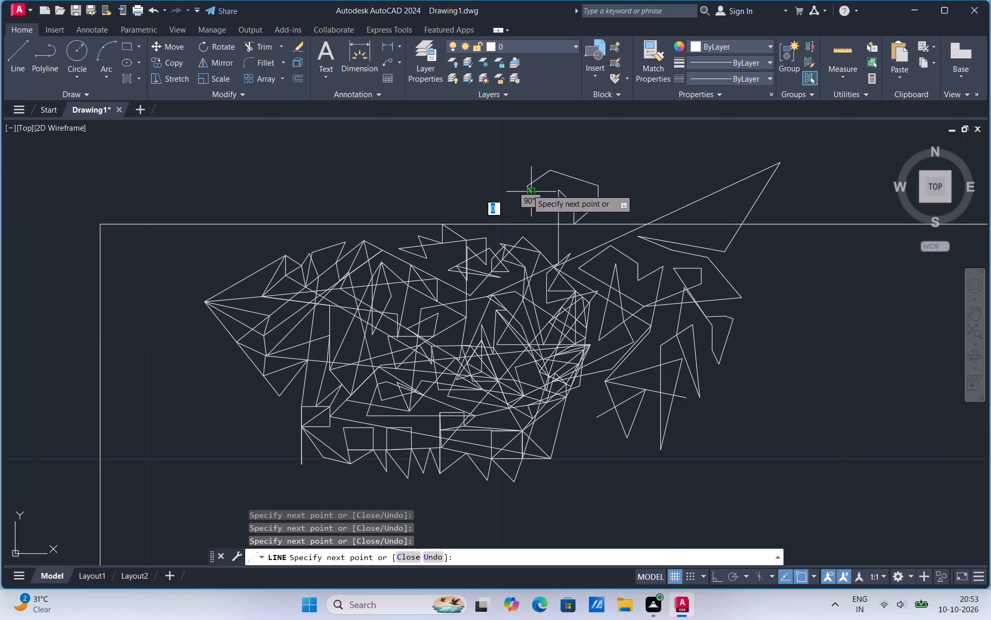
Extend the line west through a small inverted triangle and around a slanted four-sided shape with a base about 4.08 long.
{"action": "left_click", "coordinate": [501, 173]}
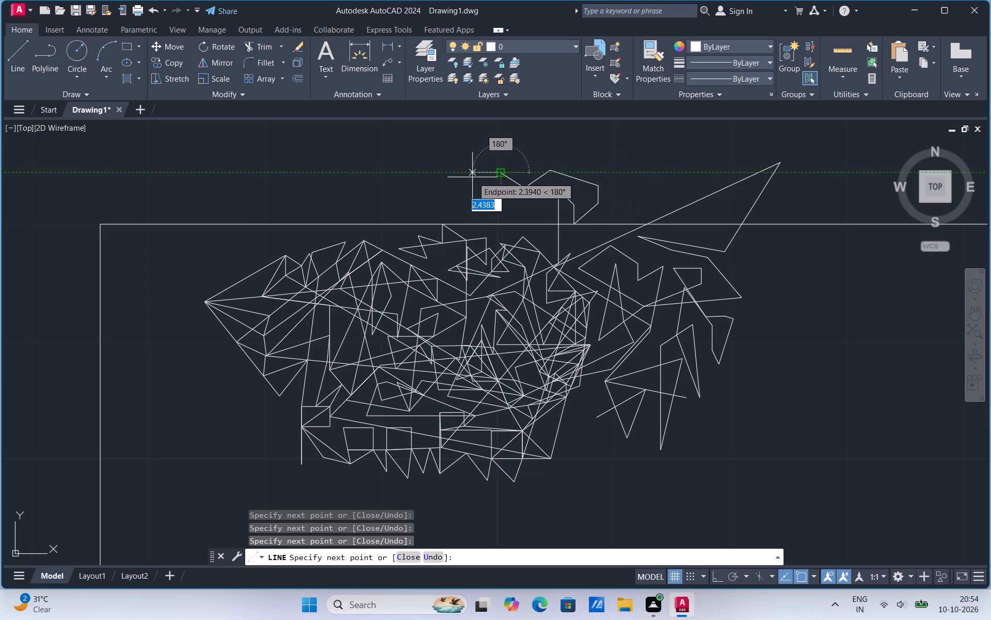
{"action": "left_click", "coordinate": [470, 177]}
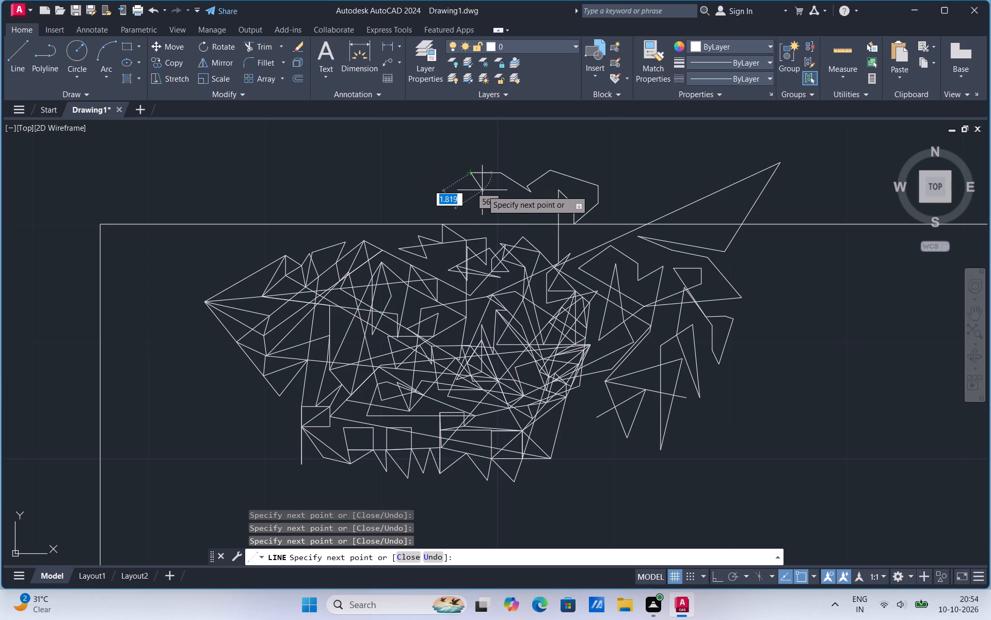
{"action": "left_click", "coordinate": [482, 190]}
{"action": "left_click", "coordinate": [508, 143]}
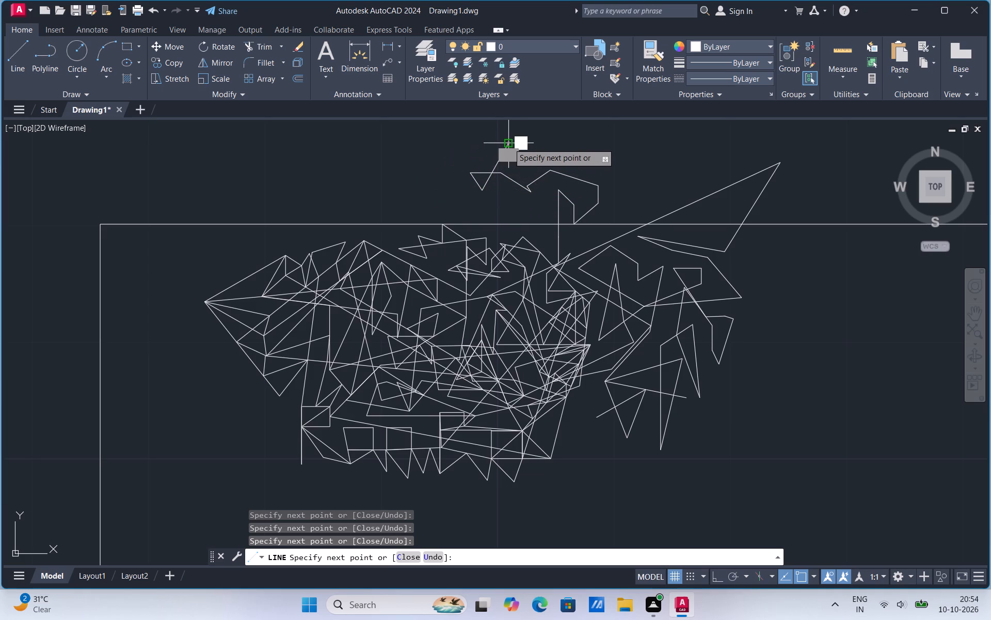
{"action": "left_click", "coordinate": [478, 143]}
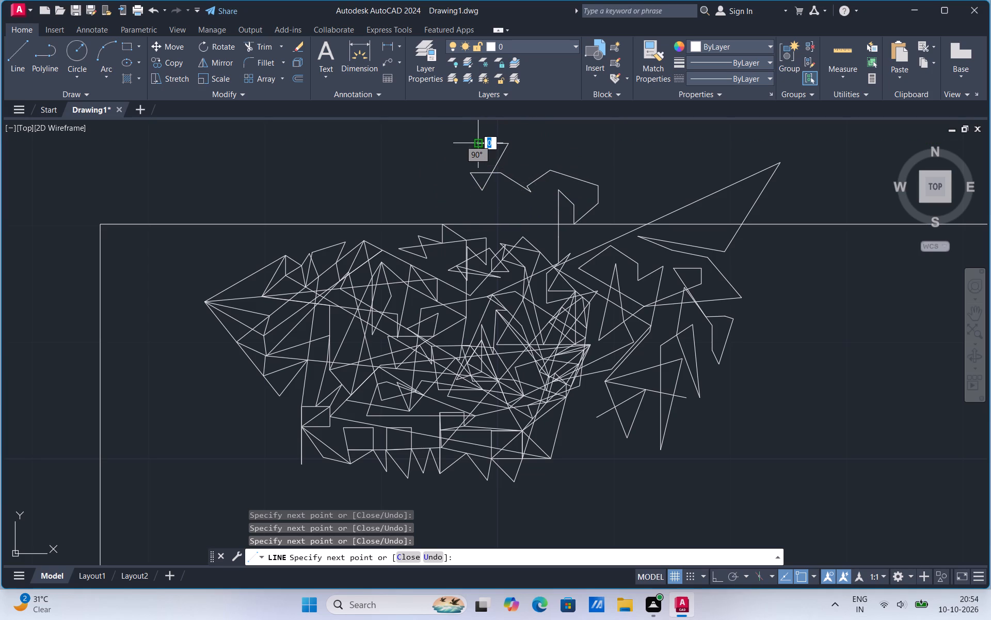
{"action": "left_click", "coordinate": [423, 193]}
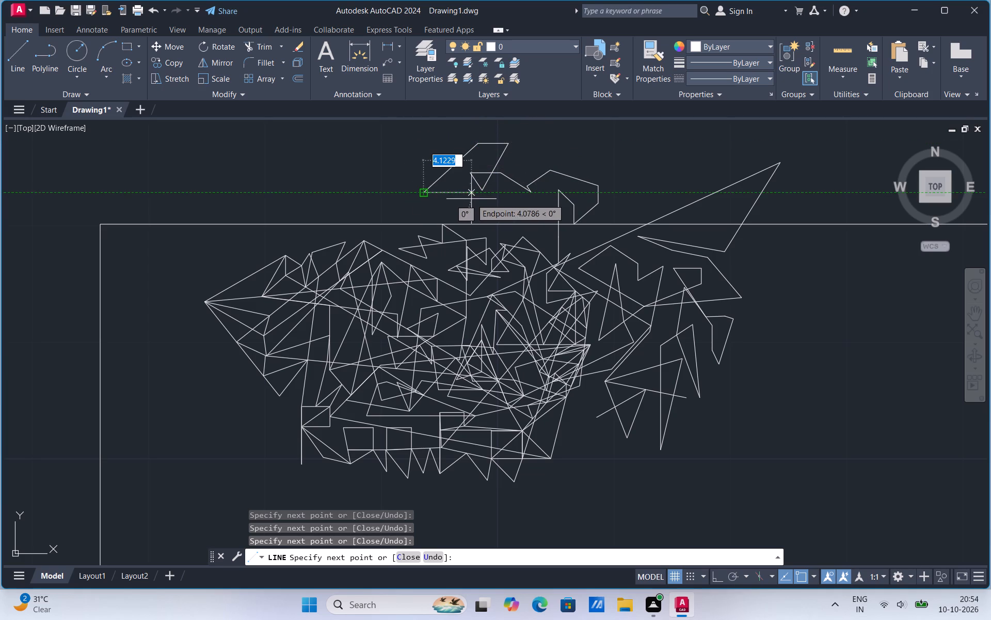
{"action": "left_click", "coordinate": [471, 199]}
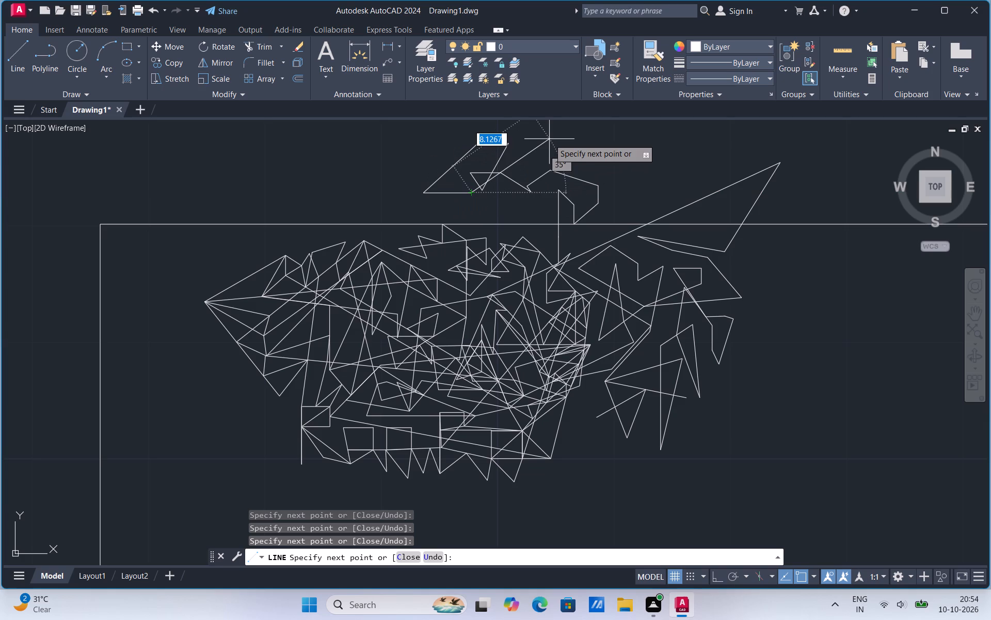
{"action": "left_click", "coordinate": [542, 140]}
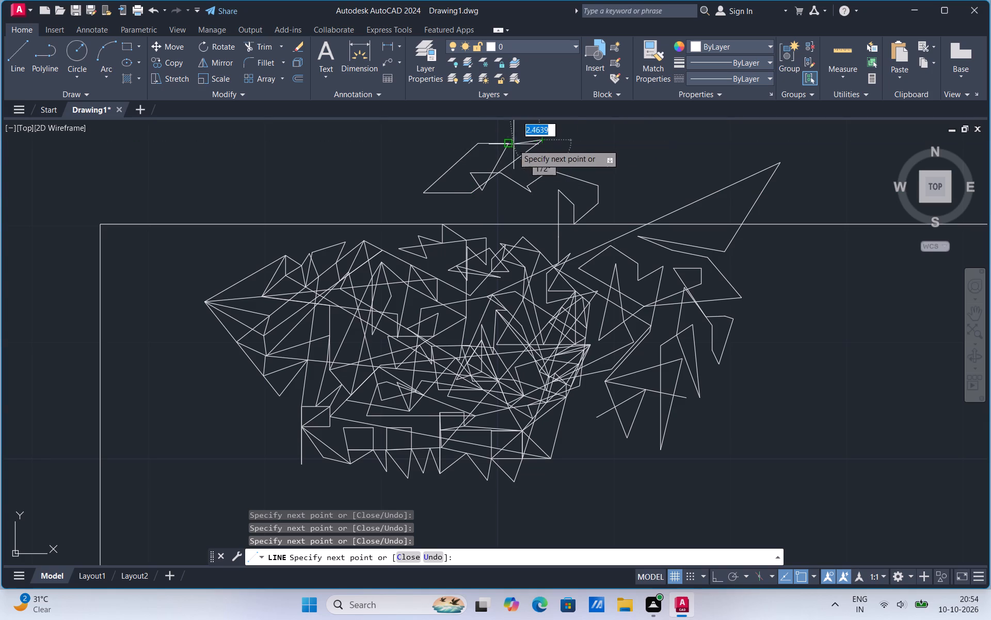
{"action": "left_click", "coordinate": [506, 145]}
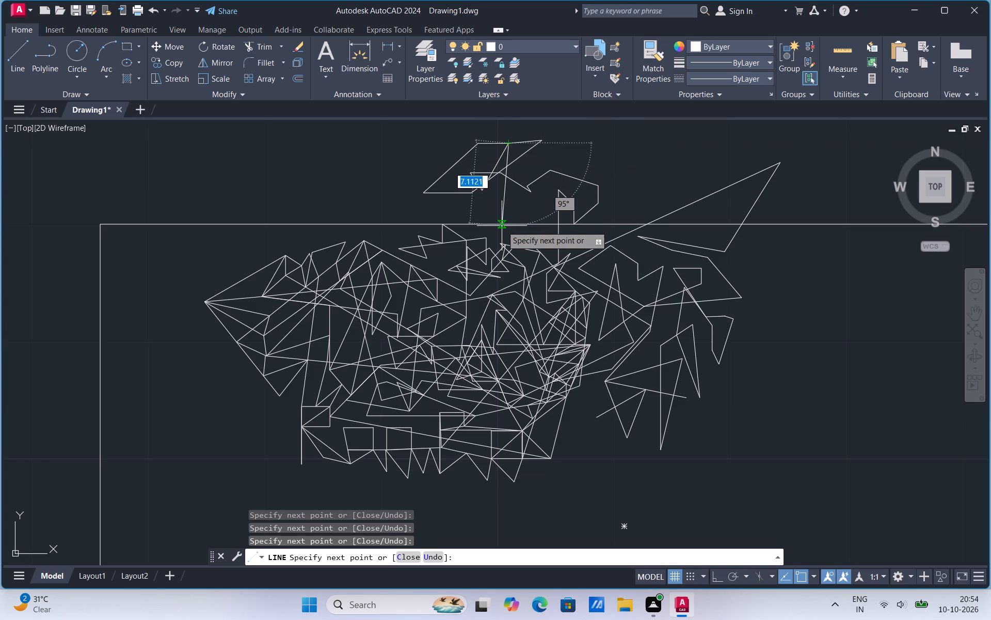
Continue the line east from the slanted shape as a shallow zigzag above the hooked outline.
{"action": "left_click", "coordinate": [549, 160]}
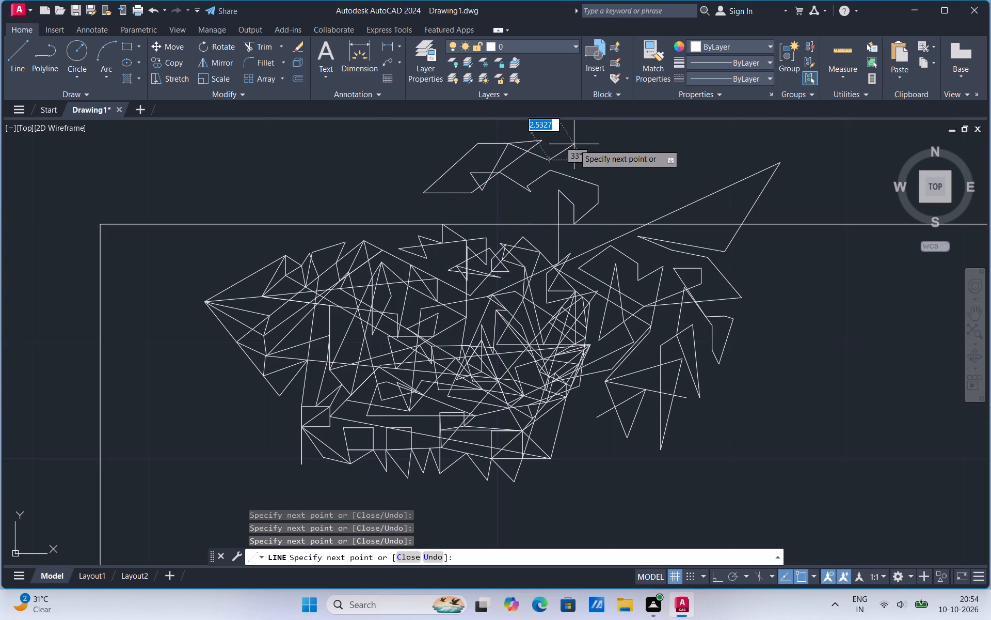
{"action": "left_click", "coordinate": [574, 144]}
{"action": "left_click", "coordinate": [599, 156]}
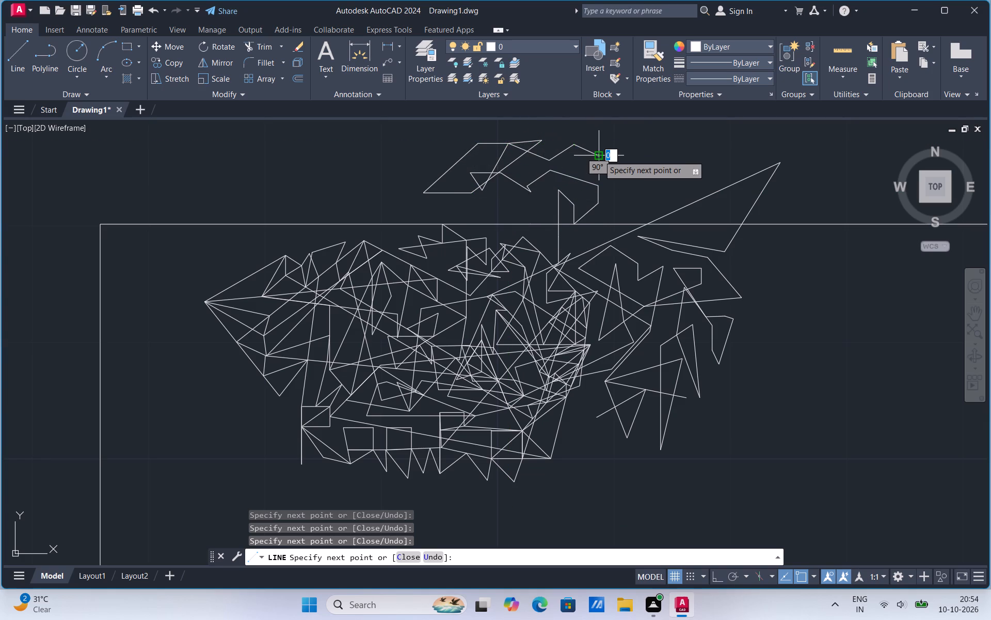
{"action": "left_click", "coordinate": [617, 146]}
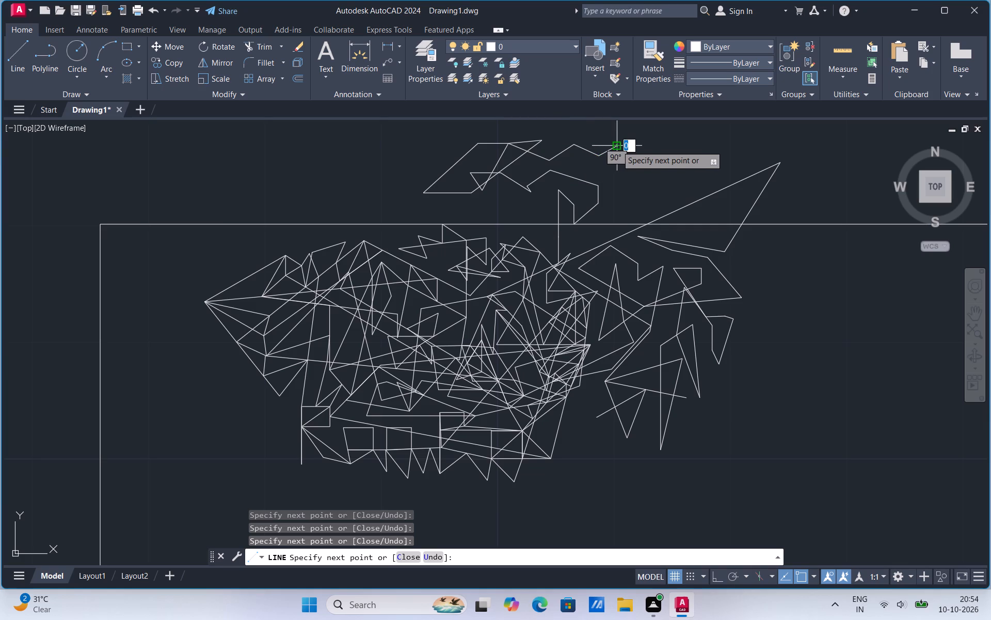
{"action": "left_click", "coordinate": [629, 156]}
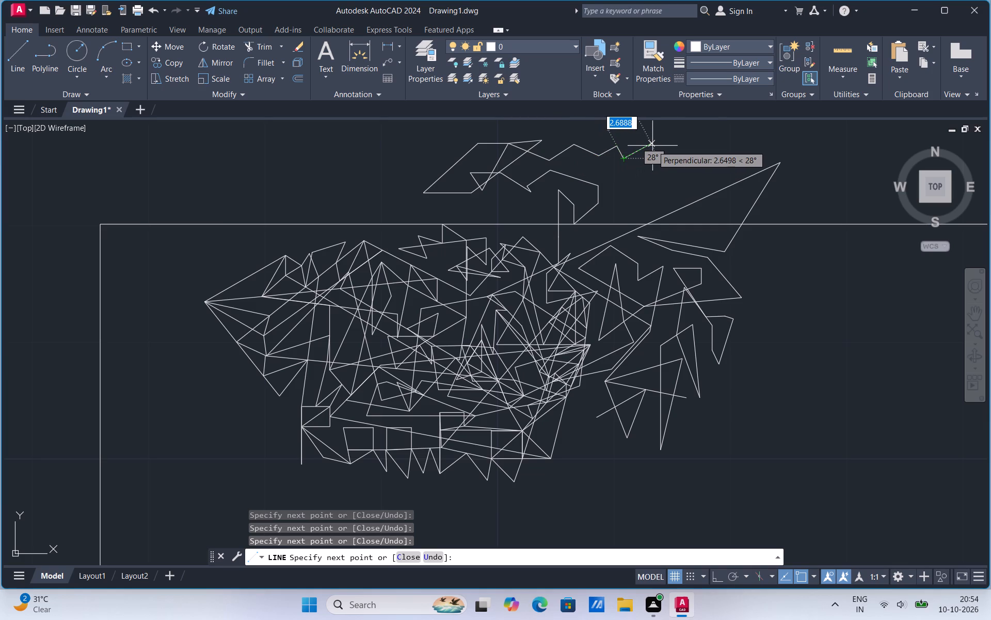
Form a small four-sided shape at the zigzag's east end and loop the line below it, with a vertical side about 3.0 long.
{"action": "left_click", "coordinate": [654, 185]}
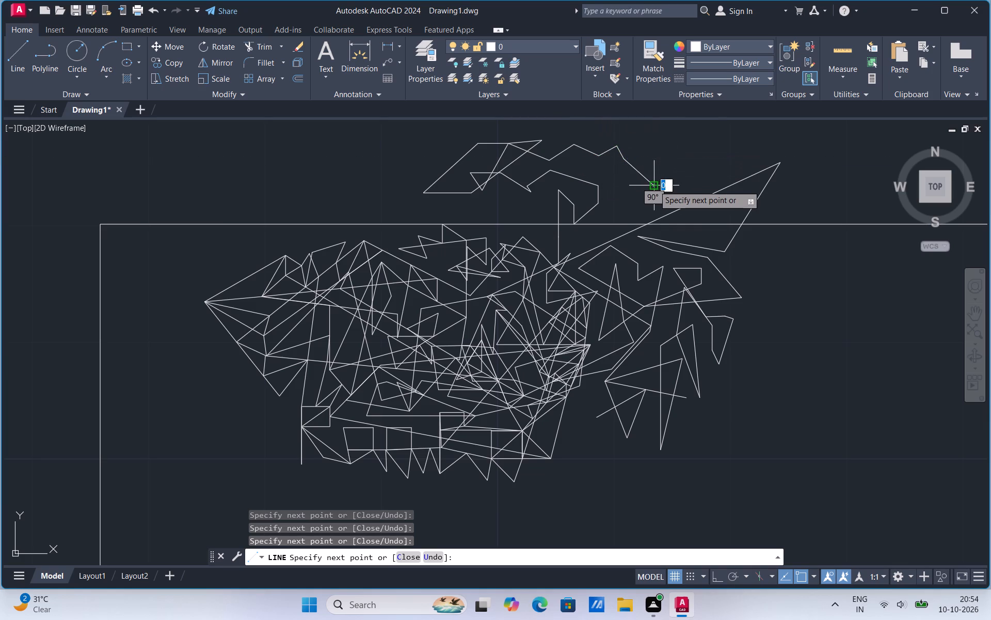
{"action": "left_click", "coordinate": [662, 152]}
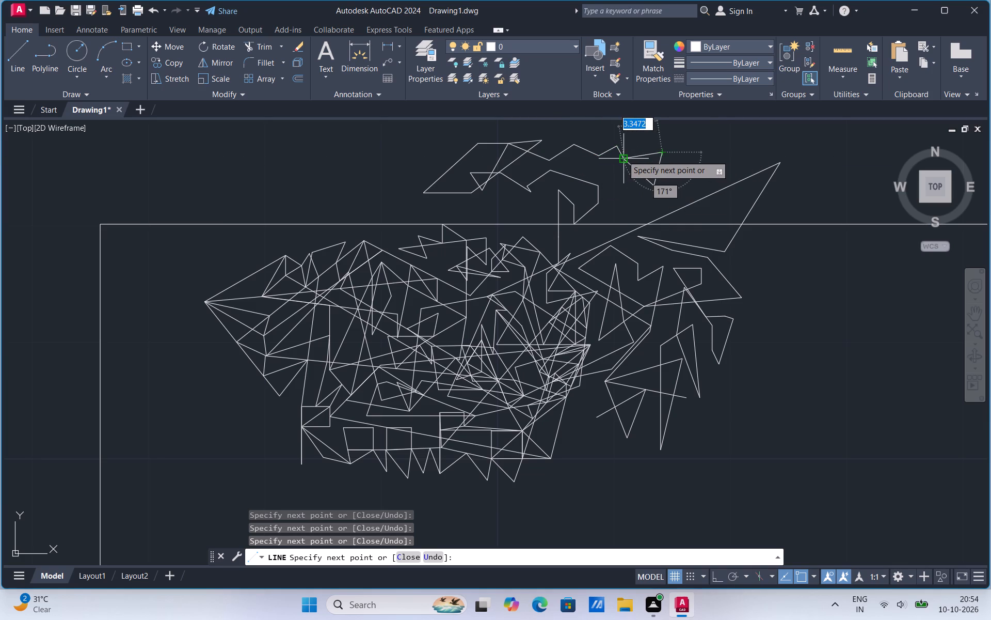
{"action": "left_click", "coordinate": [622, 156]}
{"action": "left_click", "coordinate": [620, 179]}
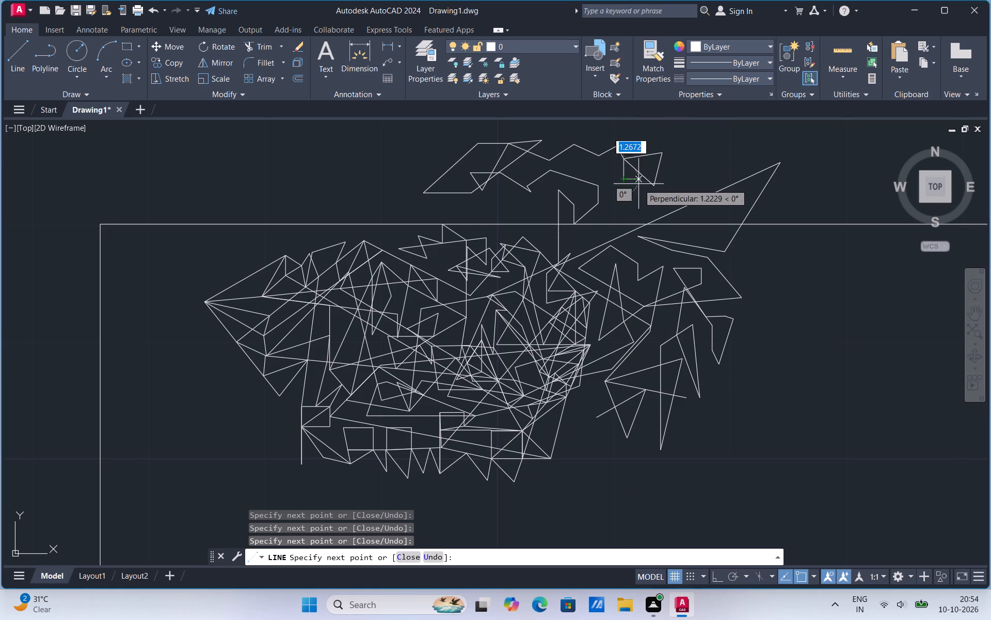
{"action": "left_click", "coordinate": [652, 187]}
{"action": "left_click", "coordinate": [616, 207]}
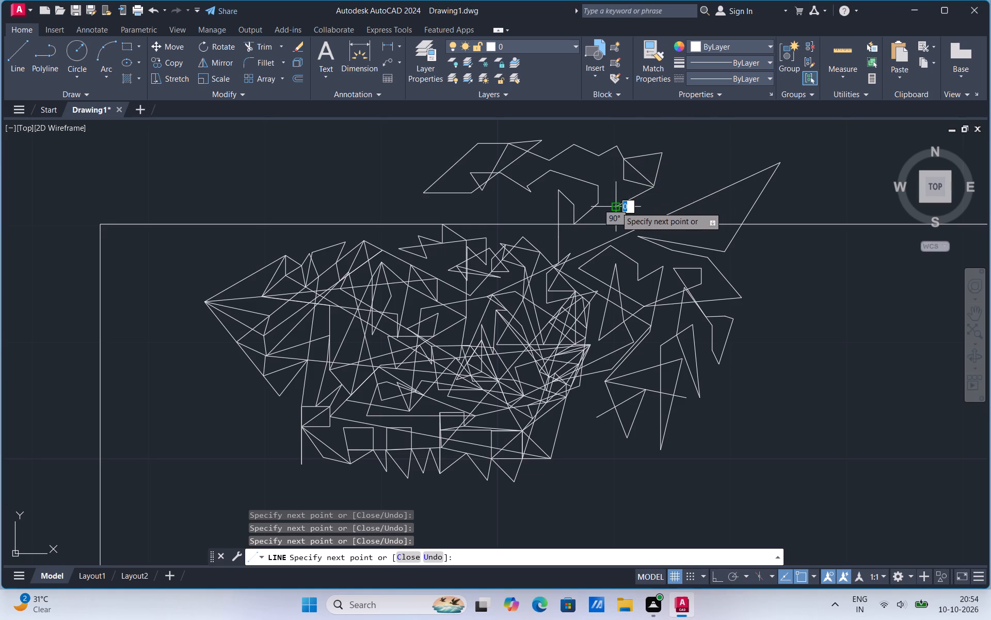
{"action": "left_click", "coordinate": [611, 195]}
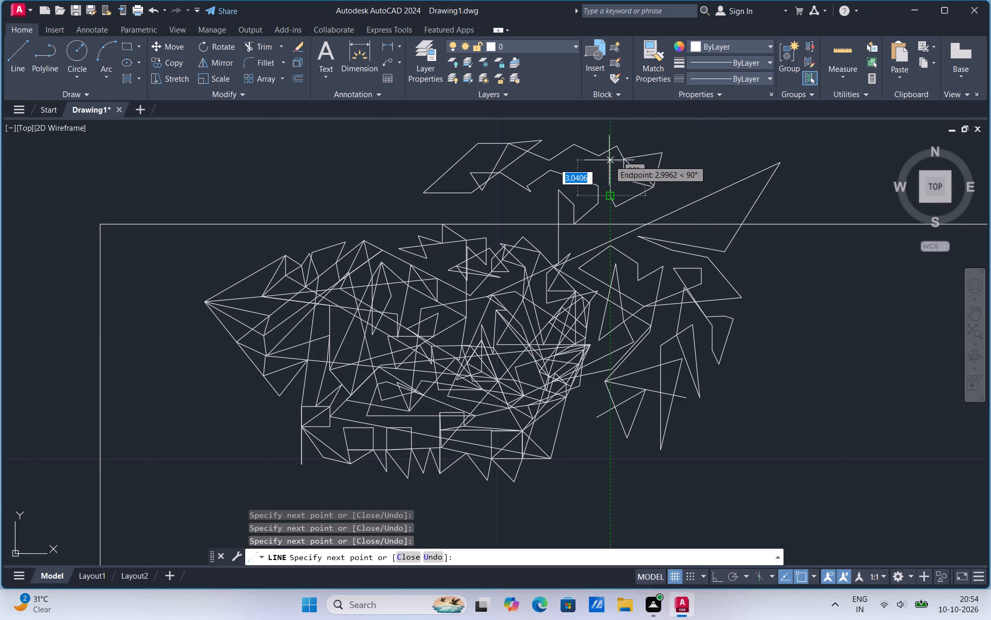
{"action": "left_click", "coordinate": [609, 160]}
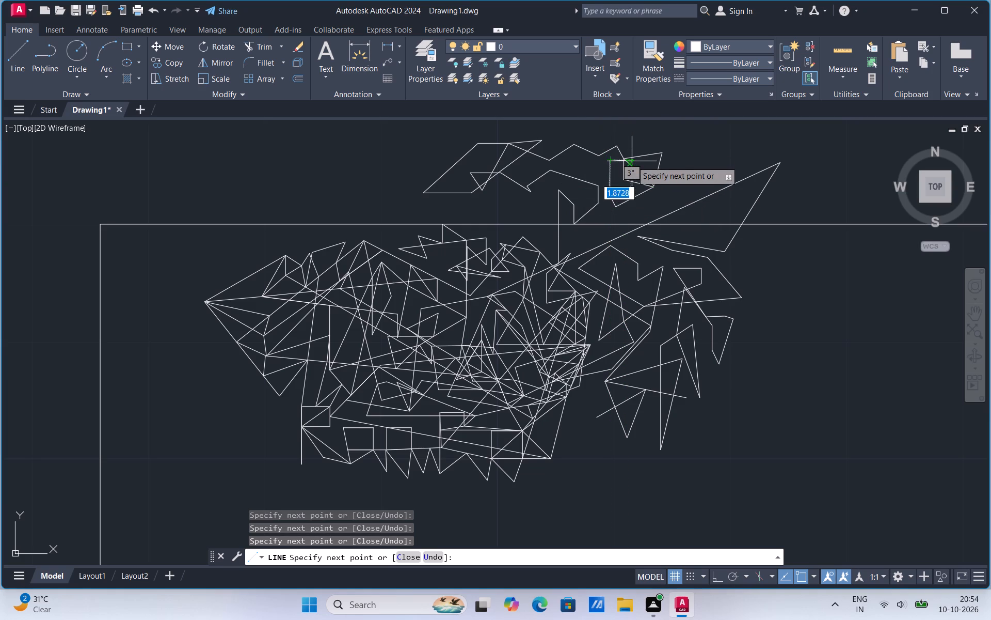
{"action": "left_click", "coordinate": [632, 161]}
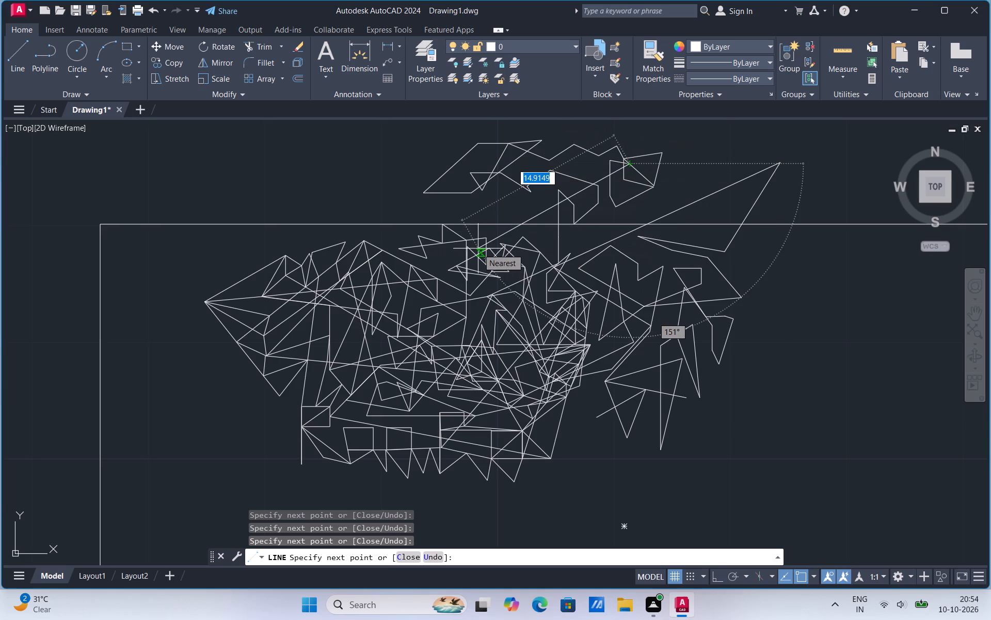
Run the line southwest to the rectangle's north edge, zigzag it east along that edge, and finish just above it.
{"action": "left_click", "coordinate": [456, 231]}
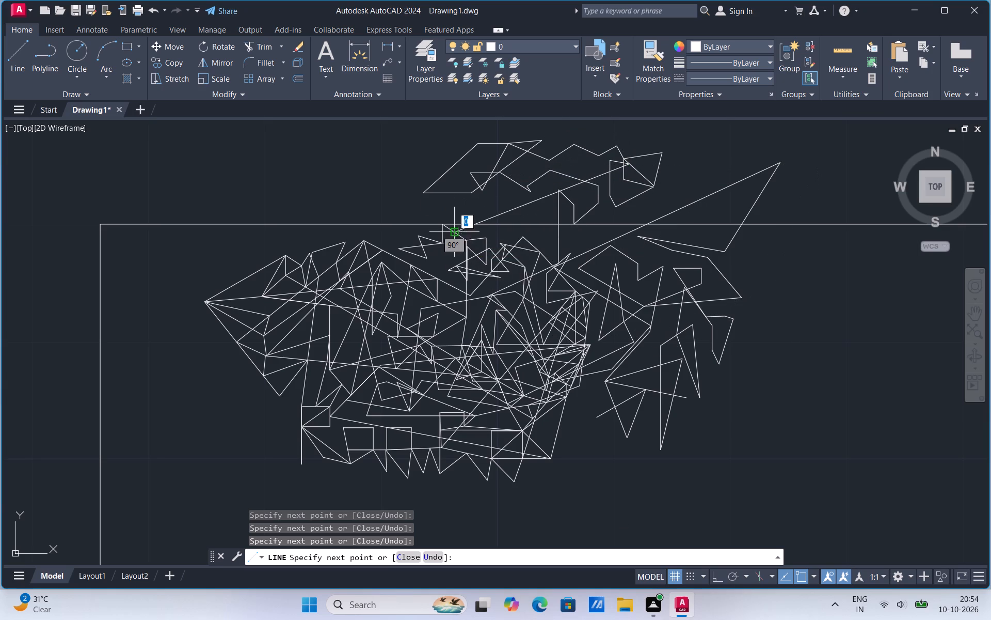
{"action": "left_click", "coordinate": [585, 246]}
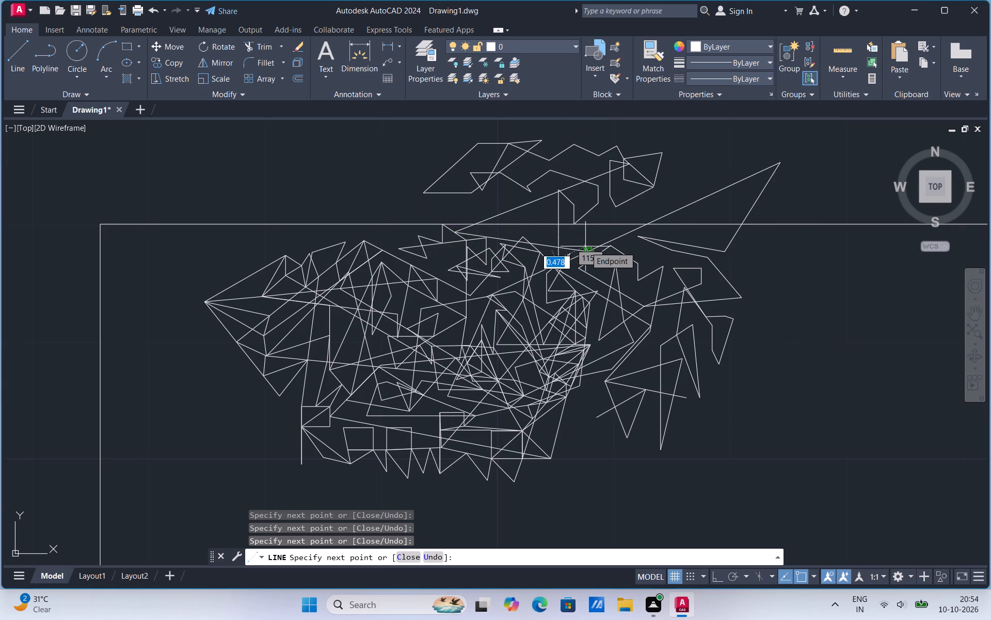
{"action": "left_click", "coordinate": [541, 225]}
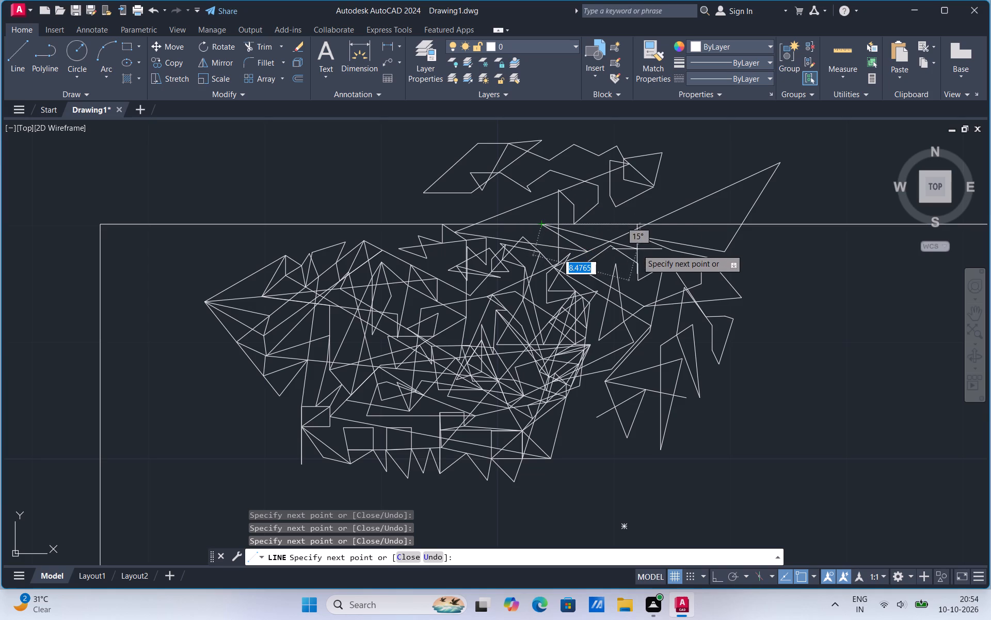
{"action": "left_click", "coordinate": [637, 249]}
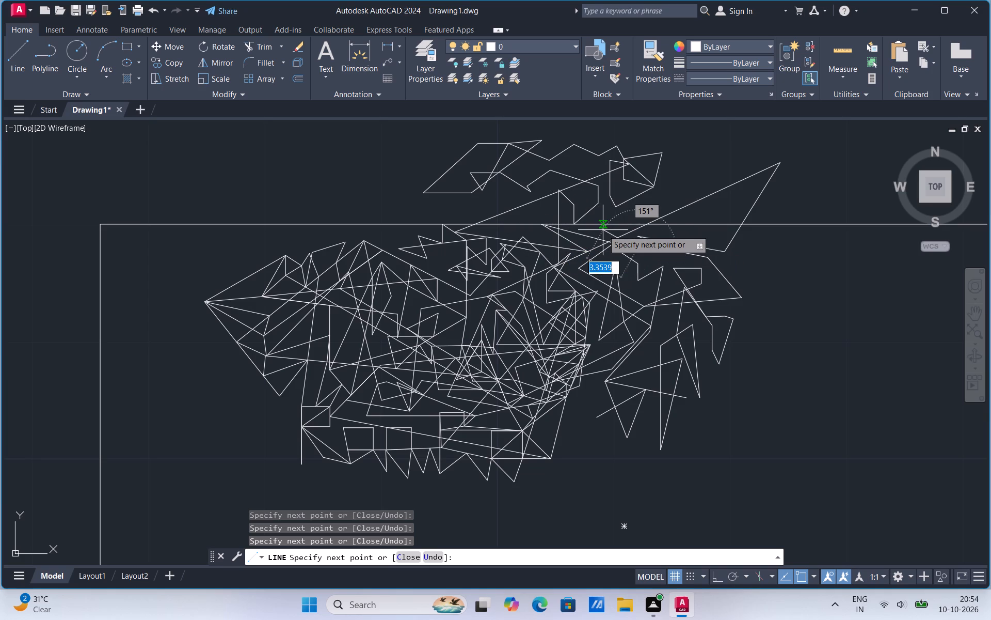
{"action": "left_click", "coordinate": [603, 230]}
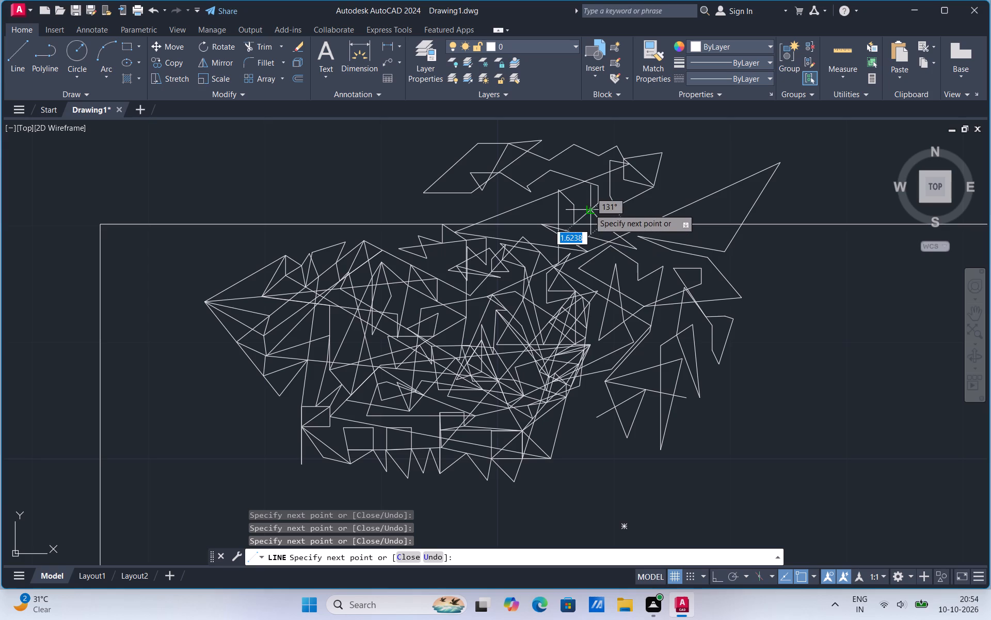
{"action": "left_click", "coordinate": [589, 209]}
Carry the line west just below the north edge and raise a narrow peak to the slanted shape's base, ending on the edge.
{"action": "left_click", "coordinate": [536, 238]}
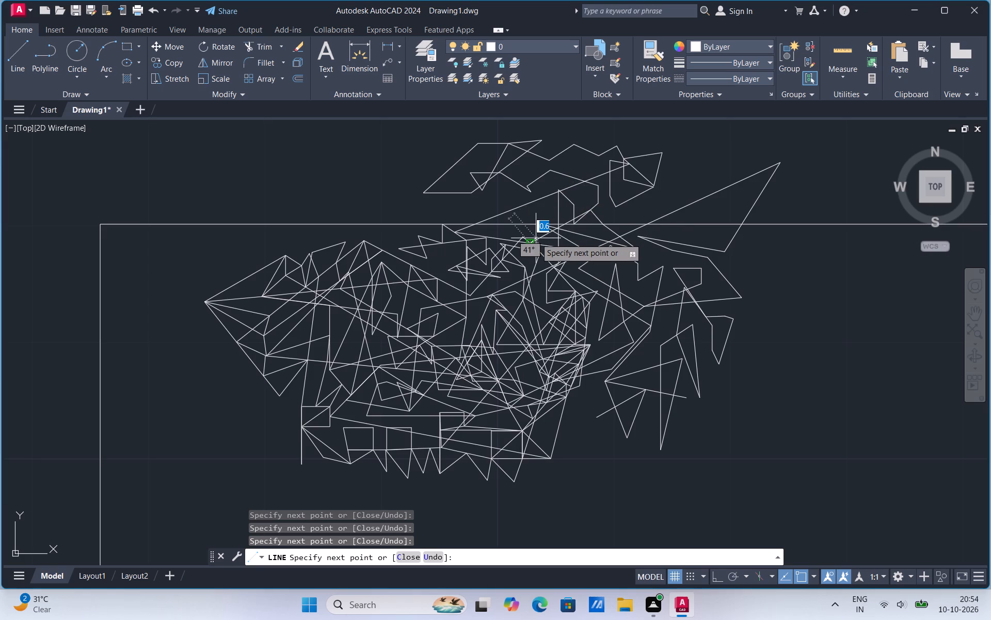
{"action": "left_click", "coordinate": [500, 242]}
{"action": "left_click", "coordinate": [448, 237]}
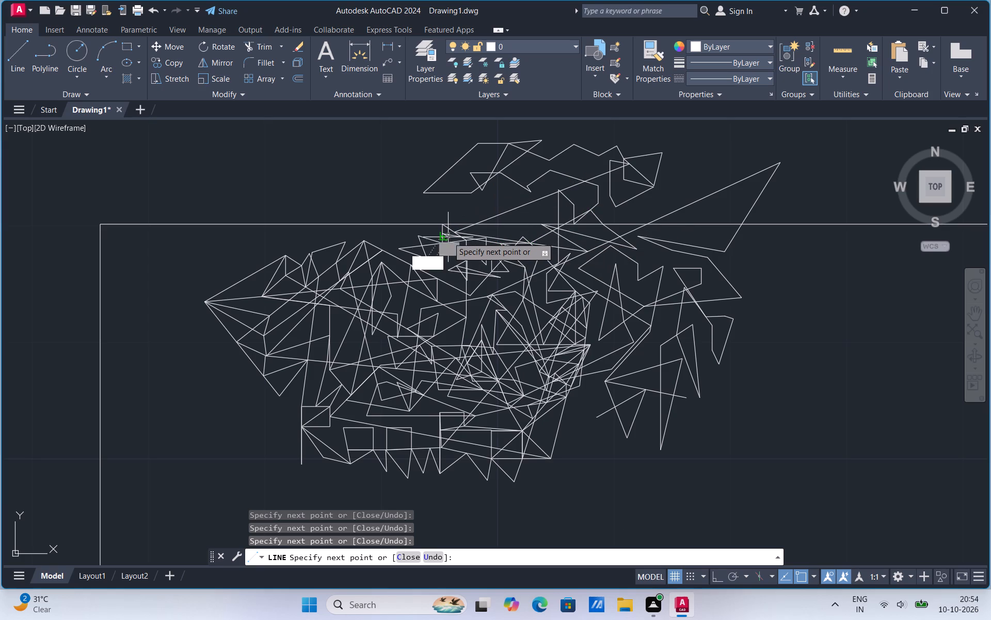
{"action": "left_click", "coordinate": [439, 197]}
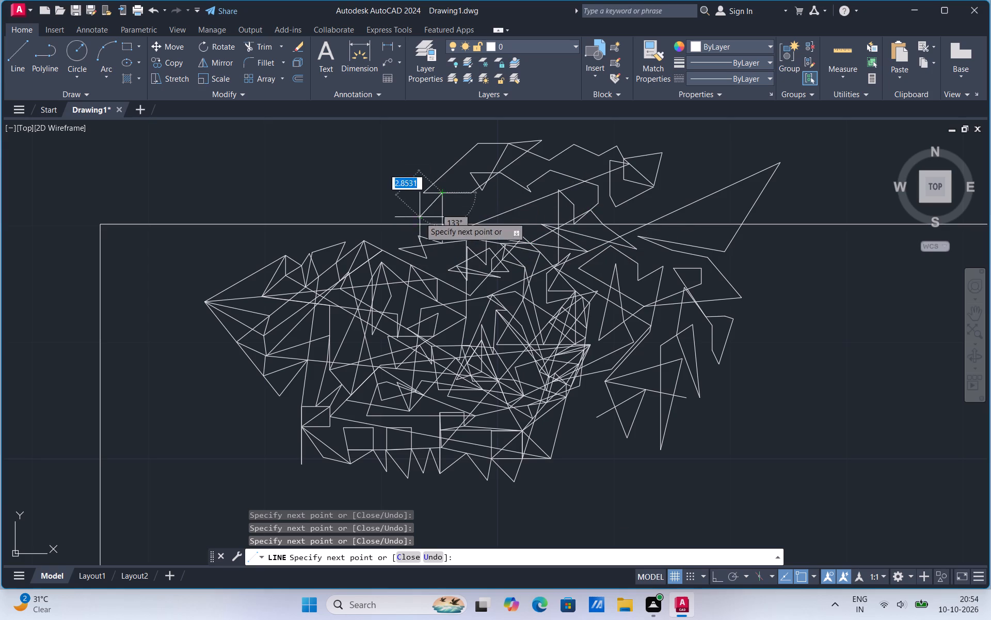
{"action": "left_click", "coordinate": [418, 221]}
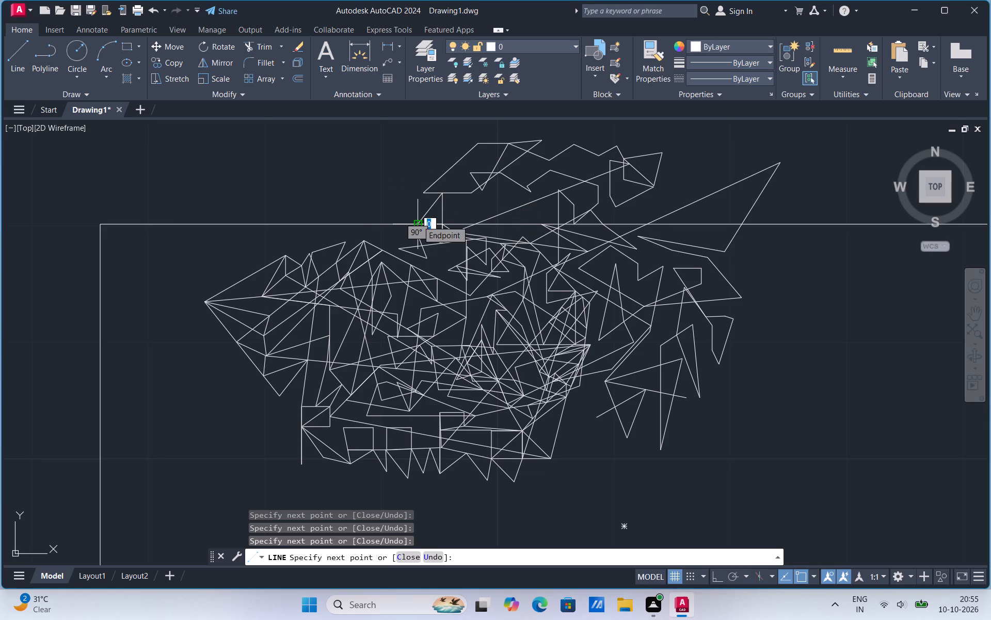
{"action": "left_click", "coordinate": [418, 221]}
{"action": "left_click", "coordinate": [418, 221]}
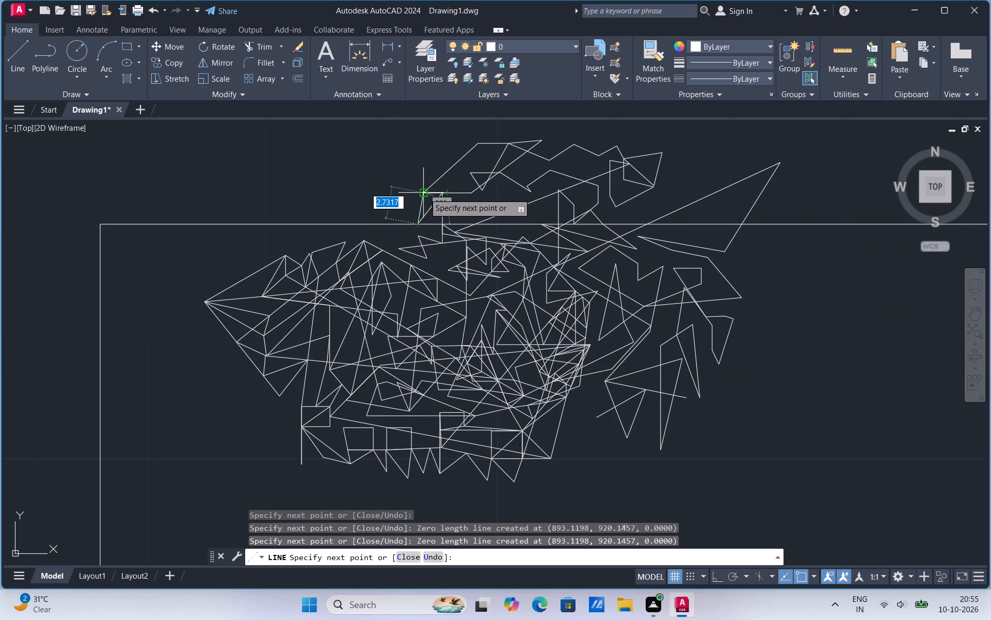
Run a long line southeast to below the tangled lines, extend it east, and end with a vertical side about 0.7 long.
{"action": "scroll", "coordinate": [424, 193], "scroll_direction": "down", "scroll_amount": 2}
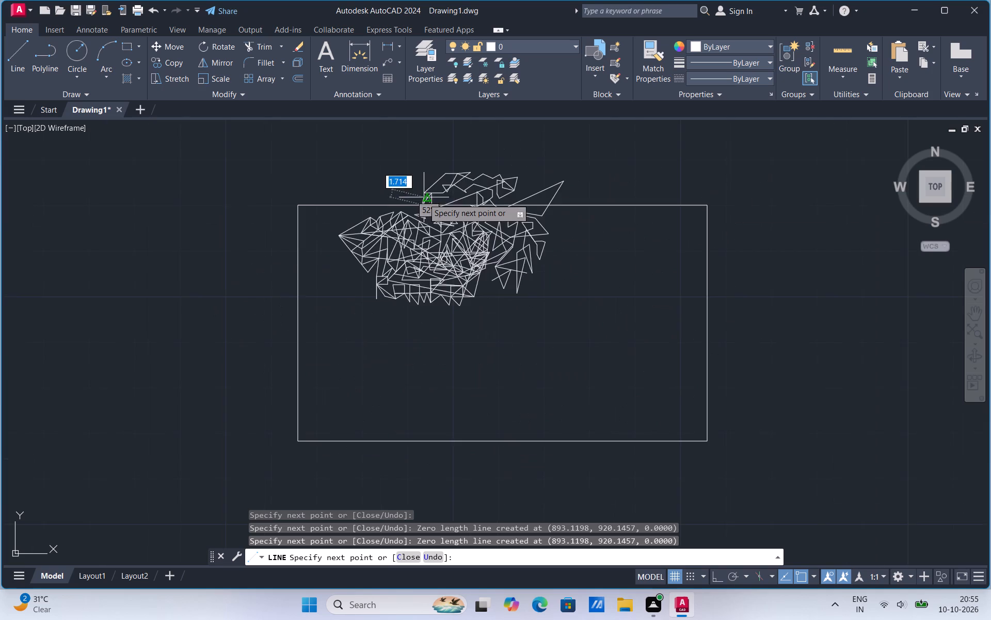
{"action": "scroll", "coordinate": [424, 195], "scroll_direction": "up", "scroll_amount": 2}
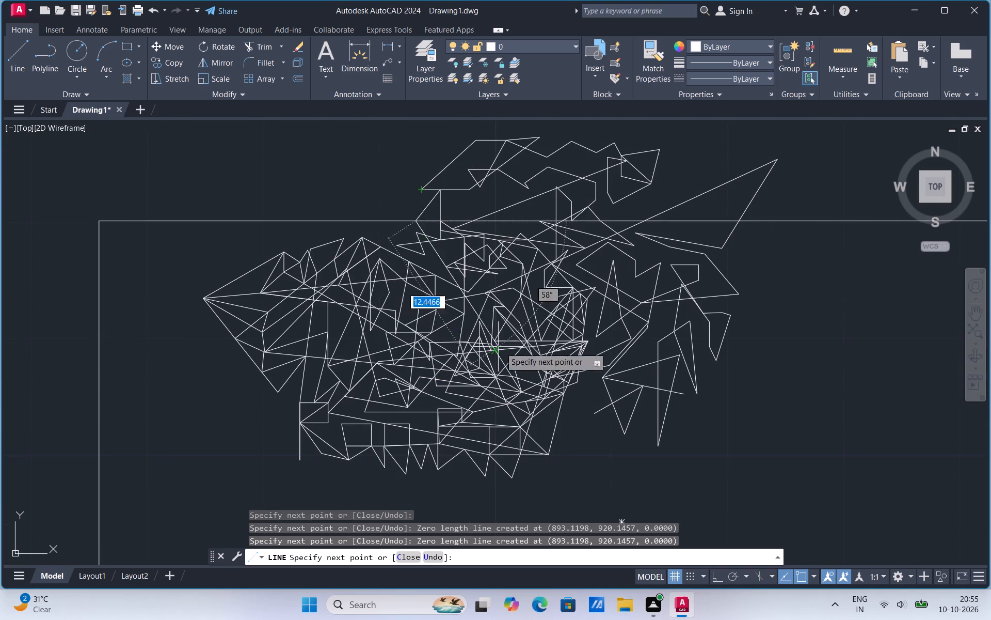
{"action": "scroll", "coordinate": [404, 262], "scroll_direction": "down", "scroll_amount": 2}
{"action": "scroll", "coordinate": [457, 345], "scroll_direction": "up", "scroll_amount": 2}
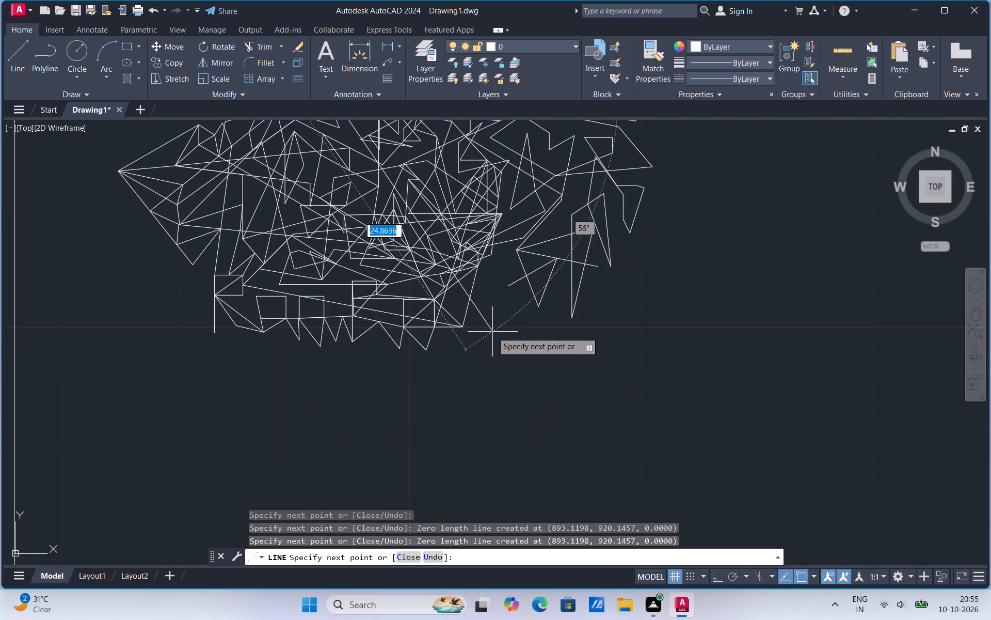
{"action": "left_click", "coordinate": [492, 332]}
{"action": "left_click", "coordinate": [518, 360]}
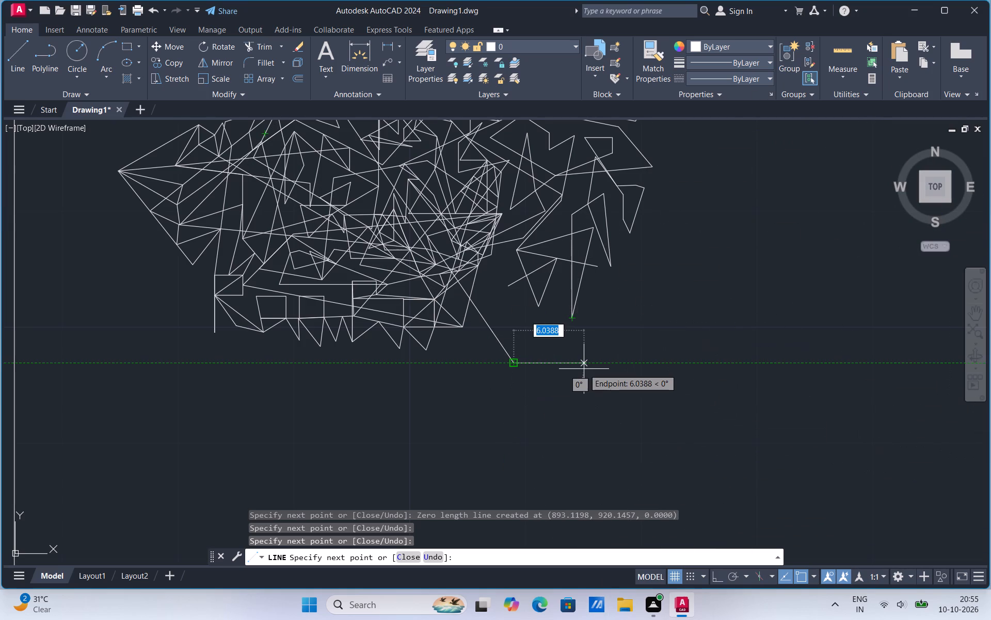
{"action": "left_click", "coordinate": [660, 354]}
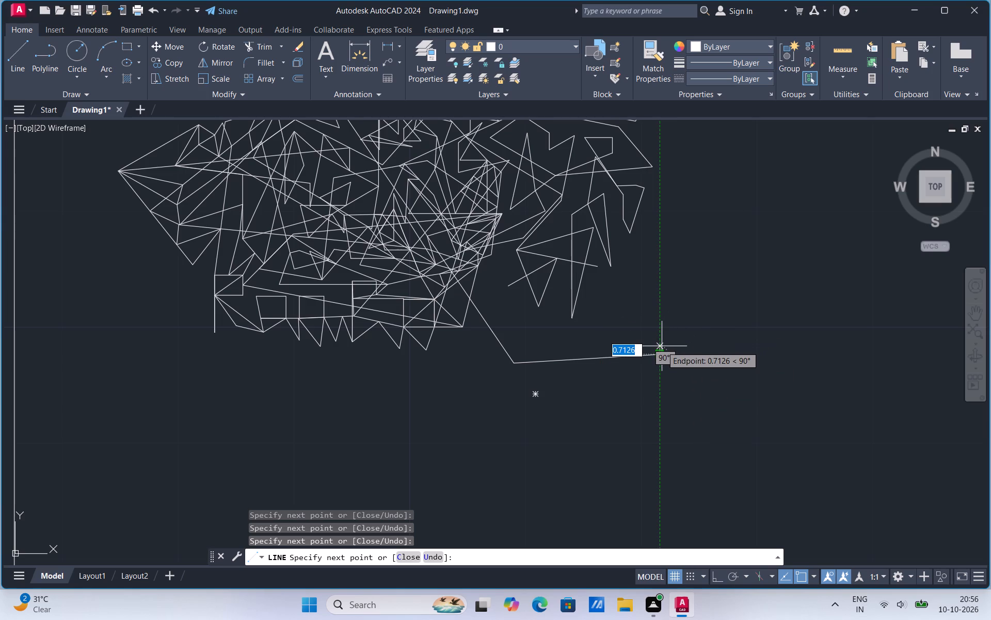
{"action": "left_click", "coordinate": [662, 346]}
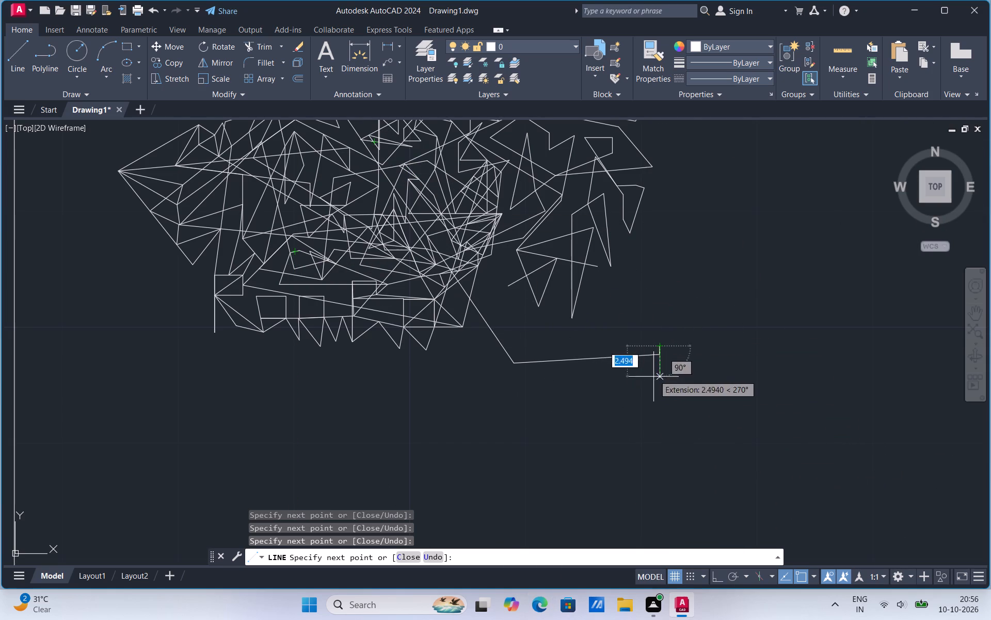
Zigzag the line back west through one low point and one peak, and retrace the long diagonal partway northwest.
{"action": "left_click", "coordinate": [579, 373]}
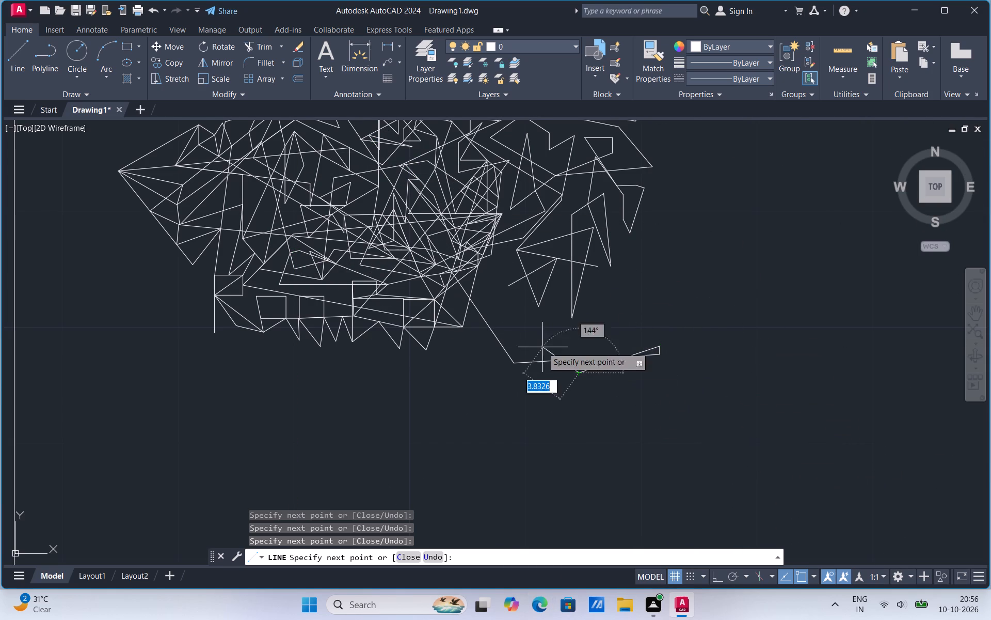
{"action": "left_click", "coordinate": [528, 338]}
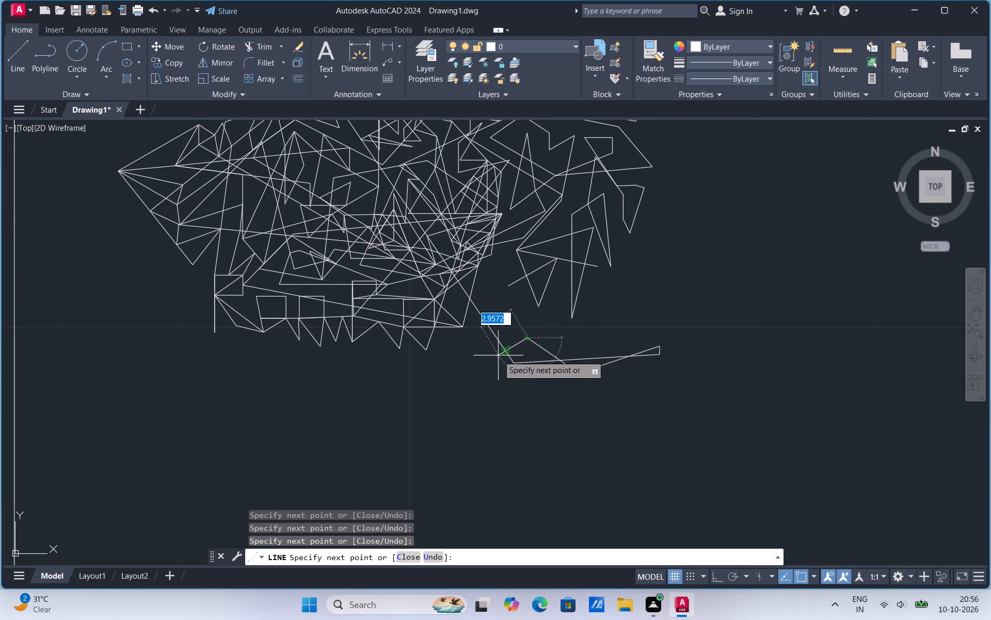
{"action": "left_click", "coordinate": [498, 355]}
{"action": "left_click", "coordinate": [503, 347]}
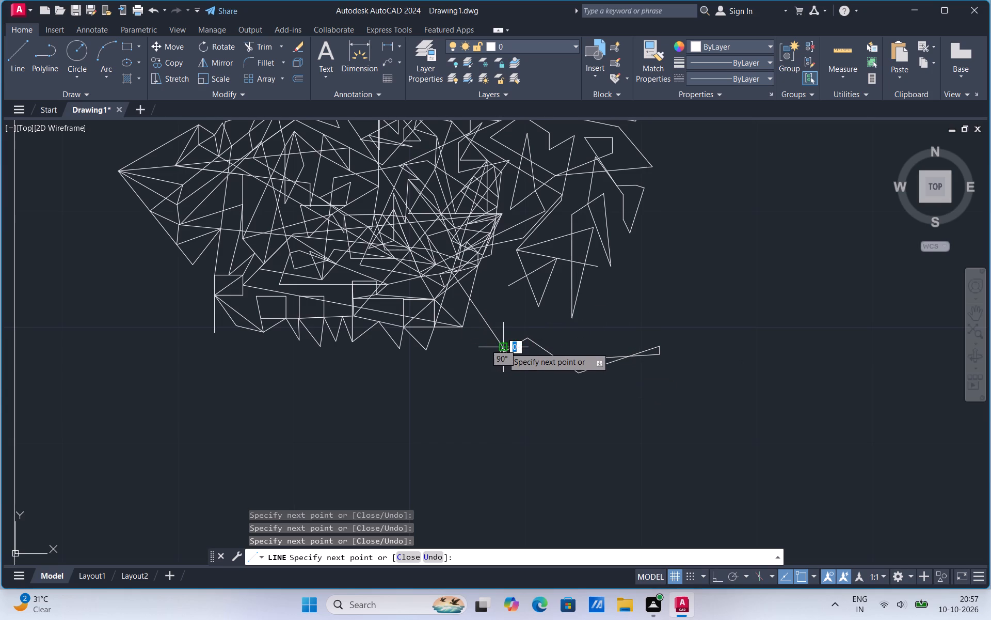
{"action": "left_click", "coordinate": [478, 307]}
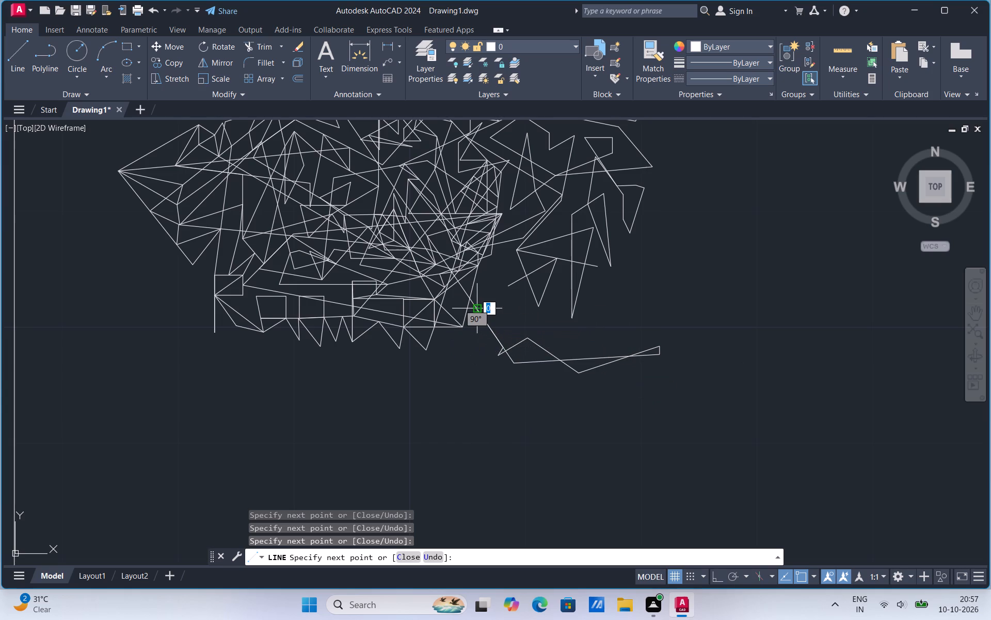
{"action": "left_click", "coordinate": [478, 307]}
Draw a narrow out-and-back strip east to the triangle's lower tip and form a small spike crossing it near its west end.
{"action": "left_click", "coordinate": [540, 301]}
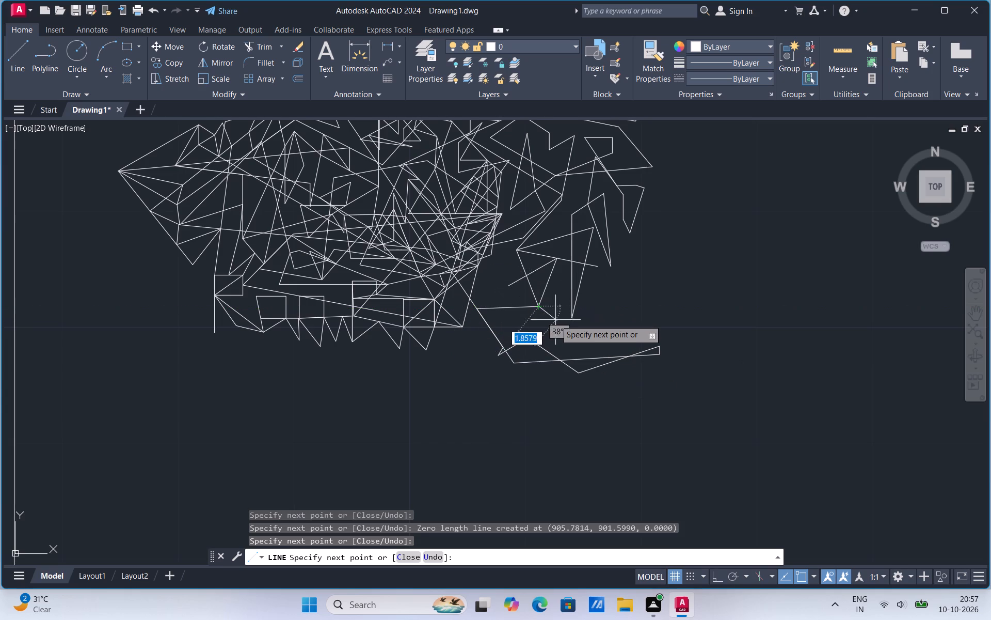
{"action": "left_click", "coordinate": [555, 320]}
{"action": "left_click", "coordinate": [539, 315]}
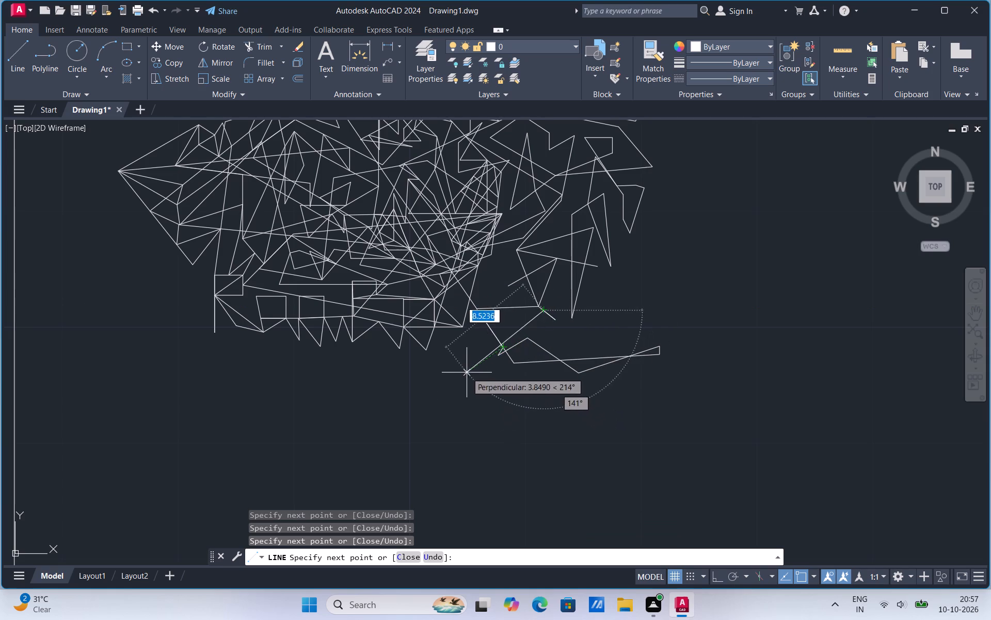
{"action": "left_click", "coordinate": [500, 308]}
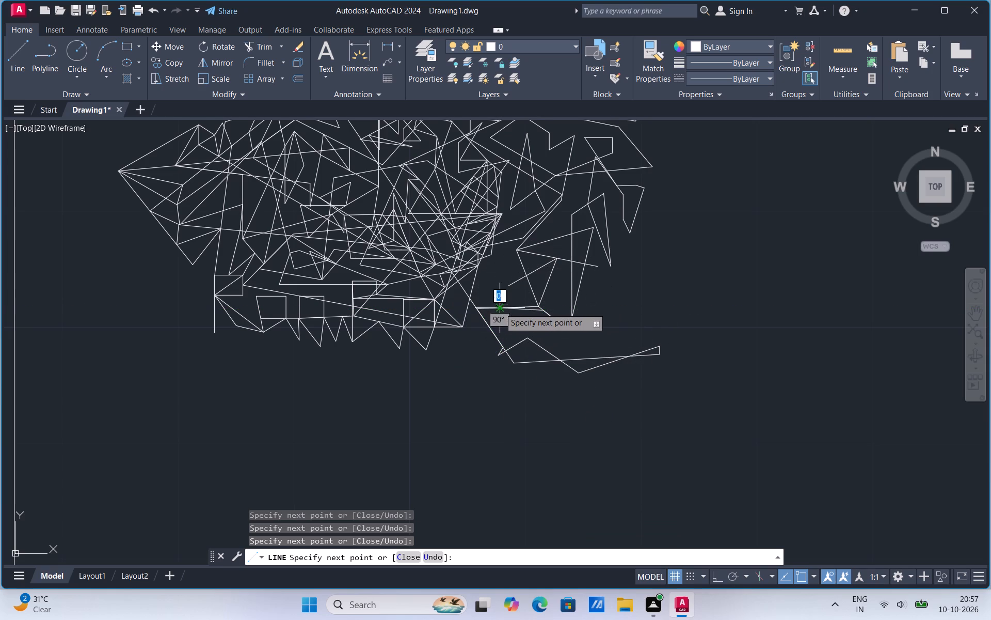
{"action": "left_click", "coordinate": [512, 331]}
{"action": "left_click", "coordinate": [507, 290]}
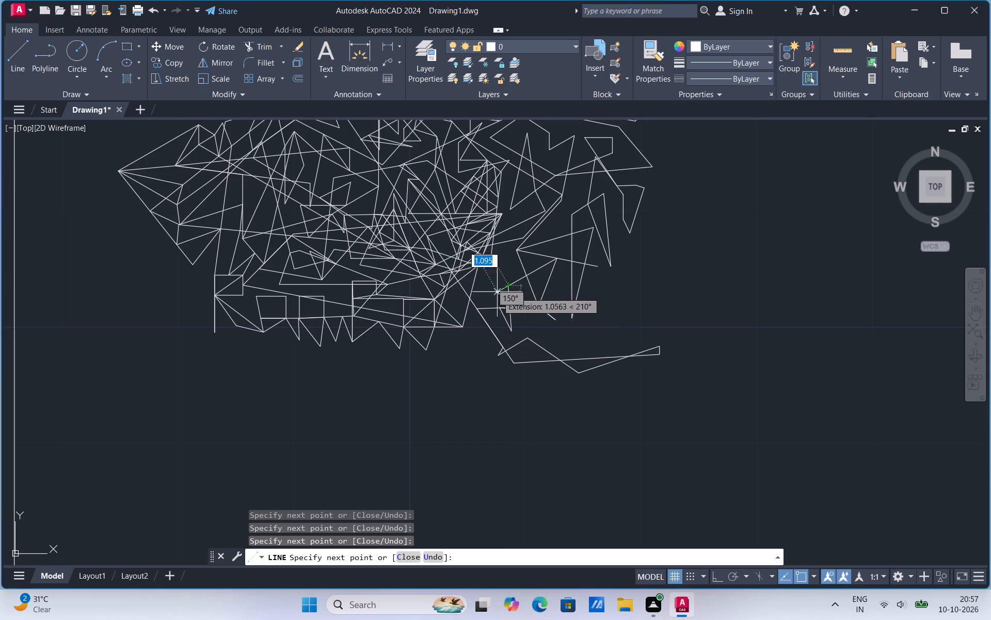
{"action": "left_click", "coordinate": [495, 292]}
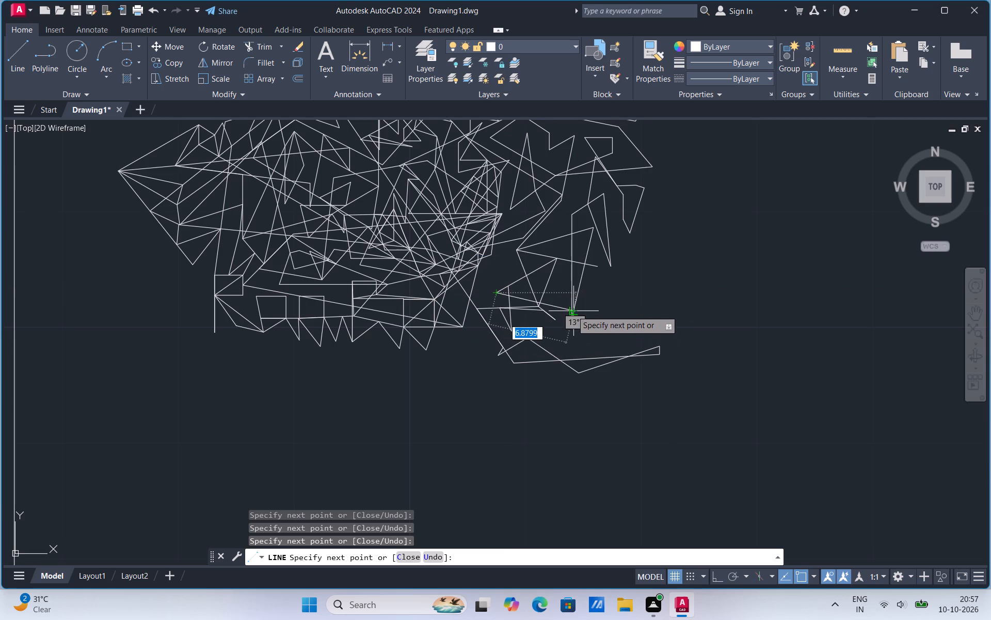
Extend the line about 6.9 east to the tall spike's lower tip and shape a small triangular zigzag below it.
{"action": "left_click", "coordinate": [572, 316]}
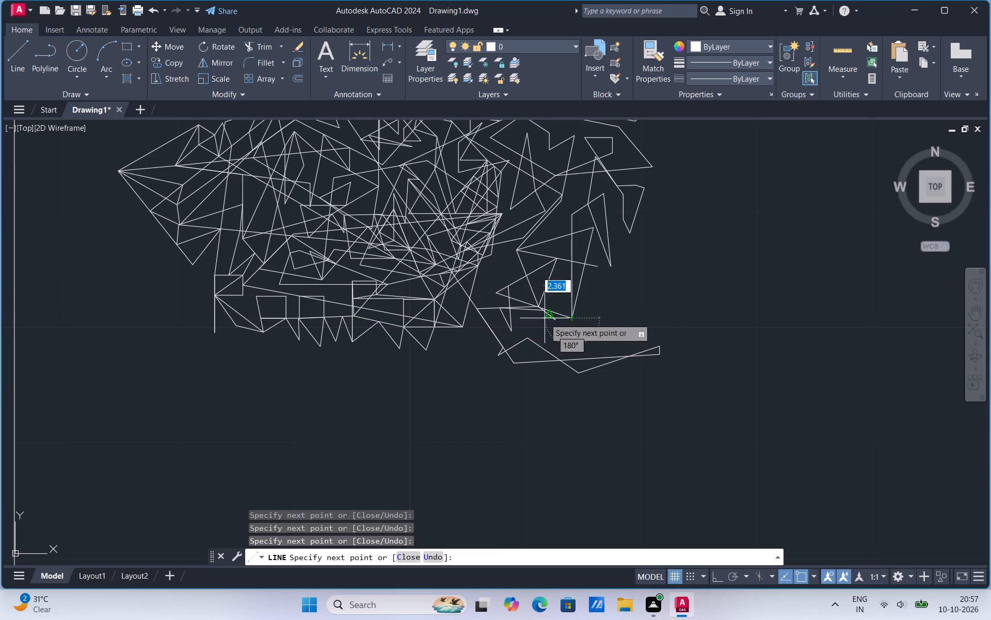
{"action": "left_click", "coordinate": [558, 322]}
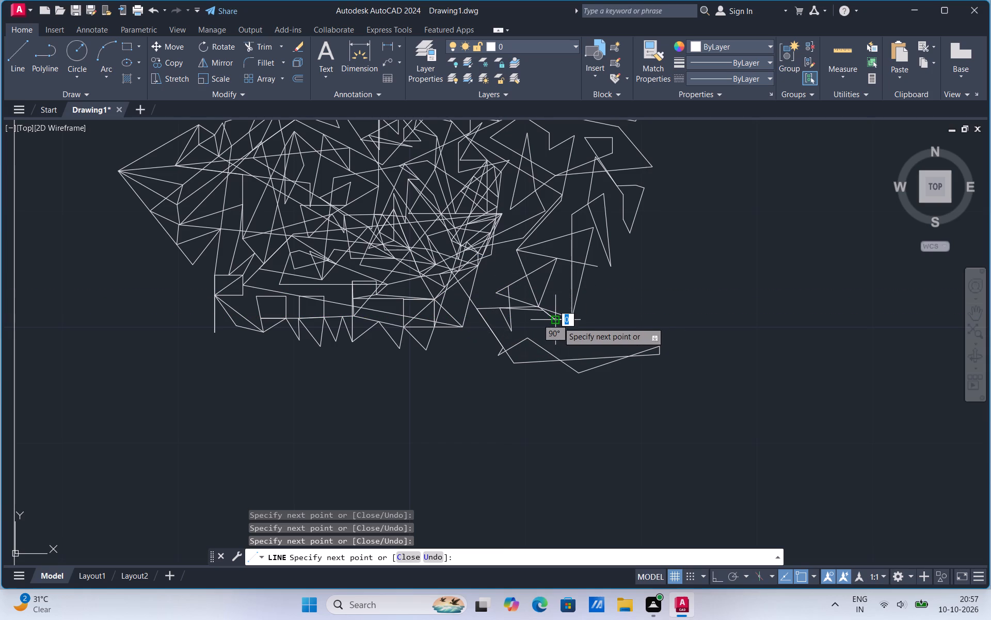
{"action": "left_click", "coordinate": [584, 337]}
{"action": "left_click", "coordinate": [584, 302]}
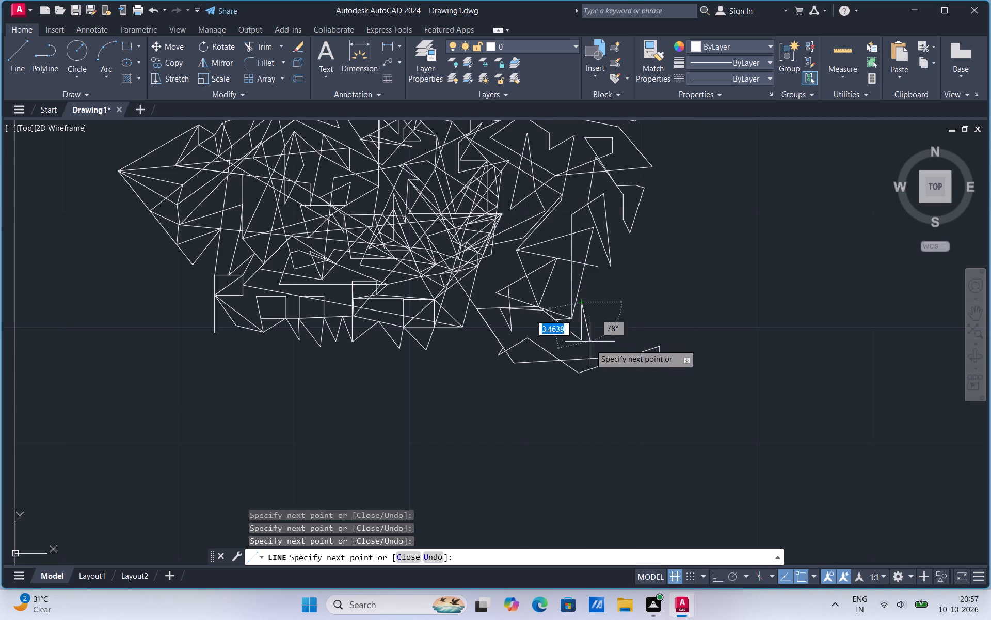
{"action": "left_click", "coordinate": [546, 335]}
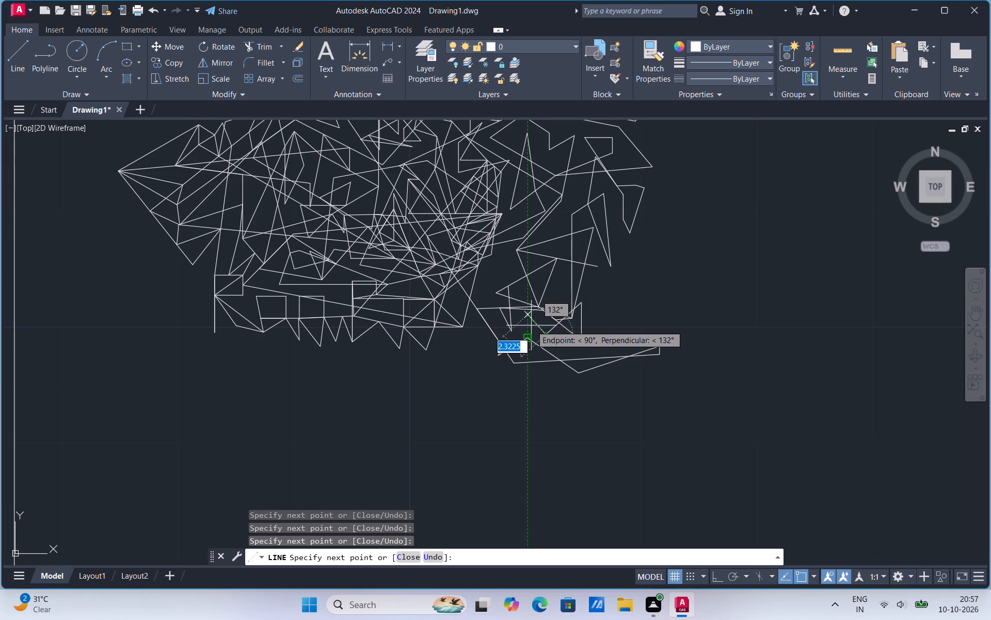
{"action": "left_click", "coordinate": [531, 325]}
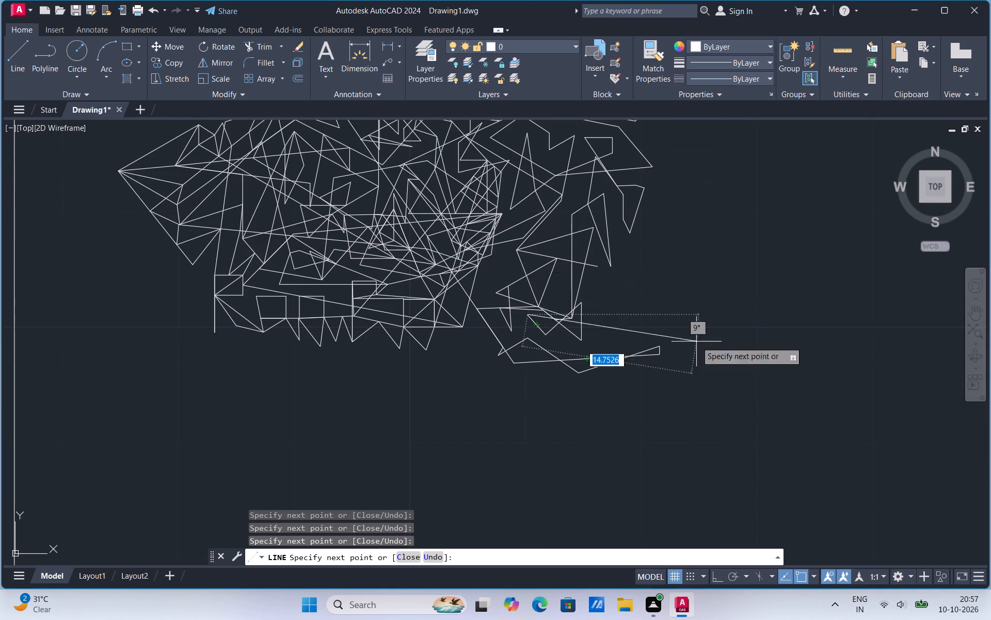
Lead the line east through a V-shaped notch, then west across the triangles above and back to their west side.
{"action": "left_click", "coordinate": [596, 300]}
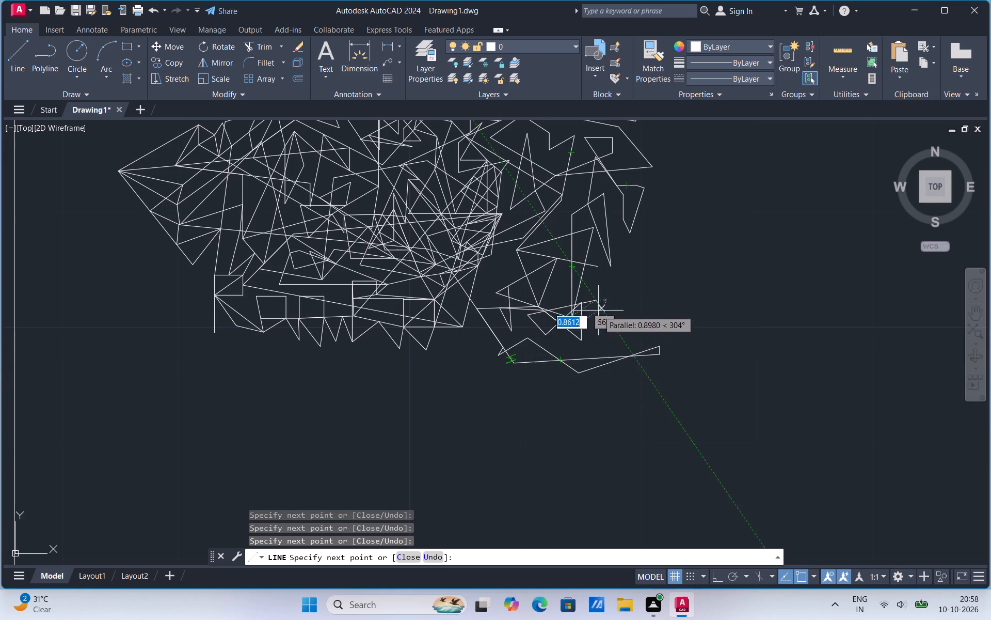
{"action": "left_click", "coordinate": [600, 323]}
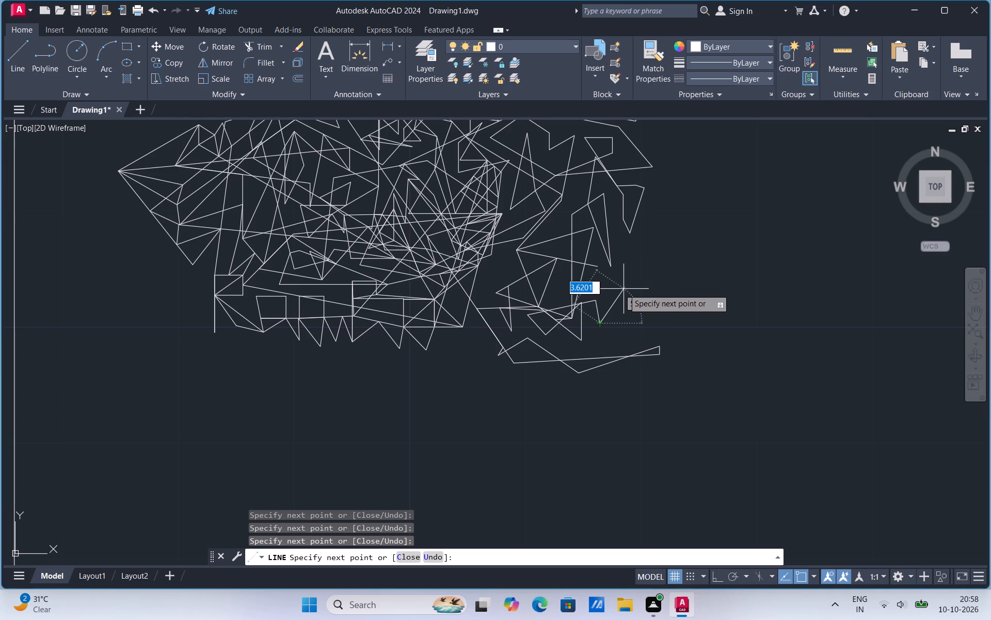
{"action": "left_click", "coordinate": [627, 273]}
{"action": "left_click", "coordinate": [524, 267]}
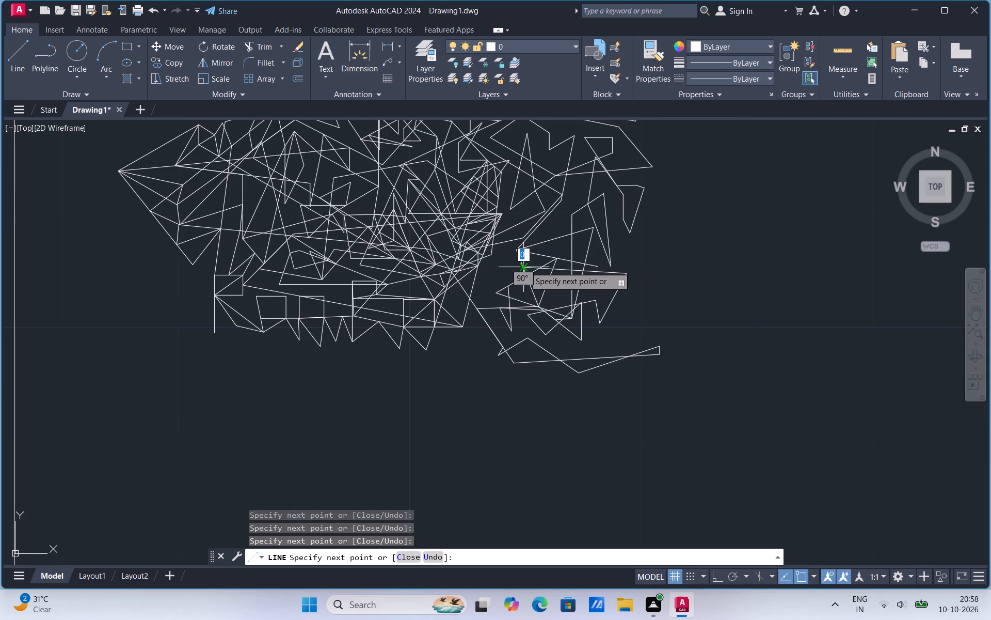
{"action": "left_click", "coordinate": [561, 269]}
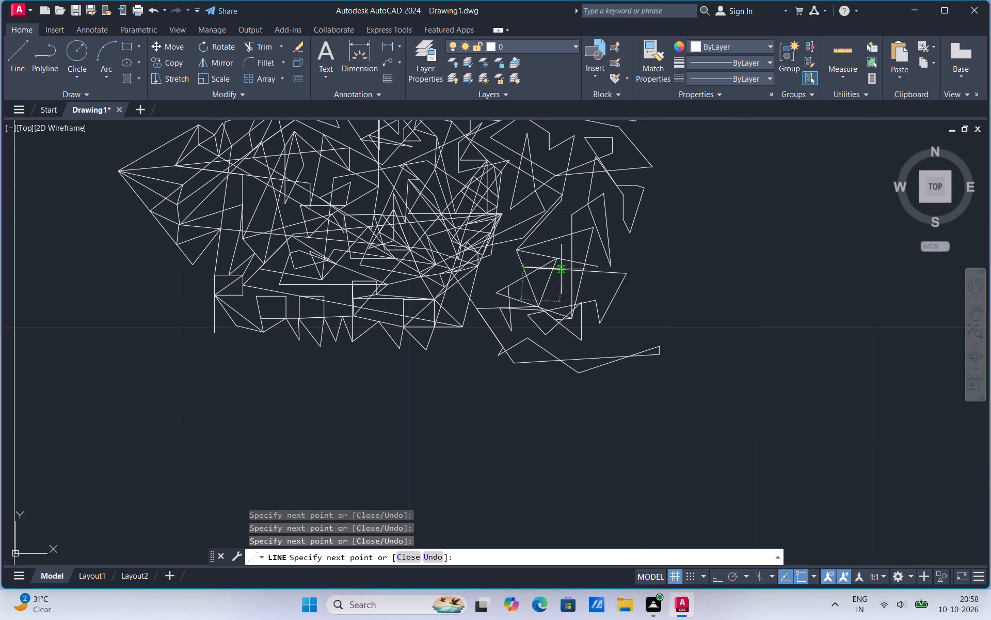
{"action": "left_click", "coordinate": [517, 262]}
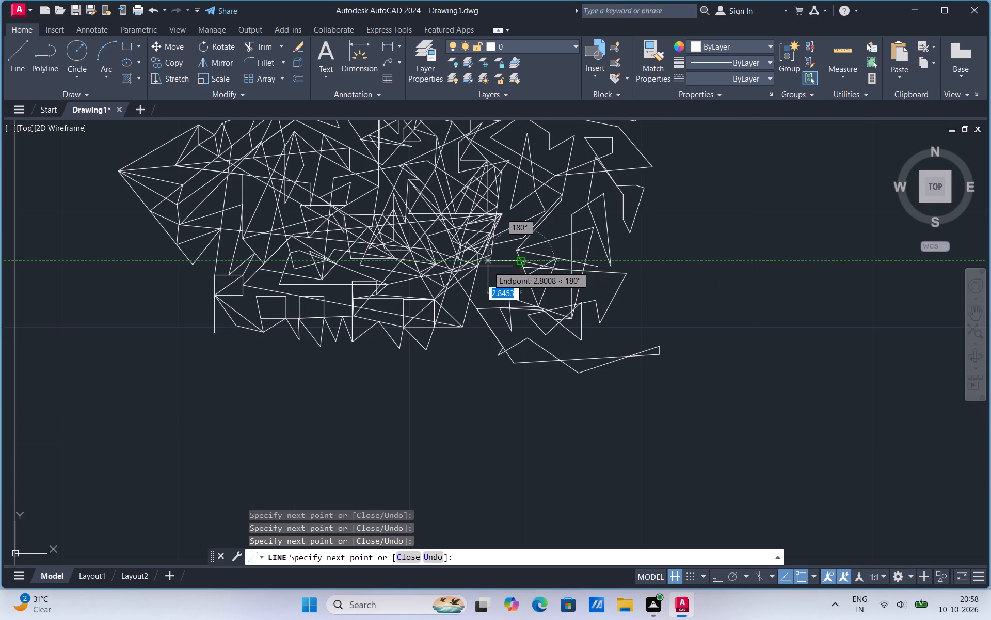
Draw a narrow triangular loop east of the dense line cluster, returning to its starting point on the cluster's edge.
{"action": "left_click", "coordinate": [488, 266]}
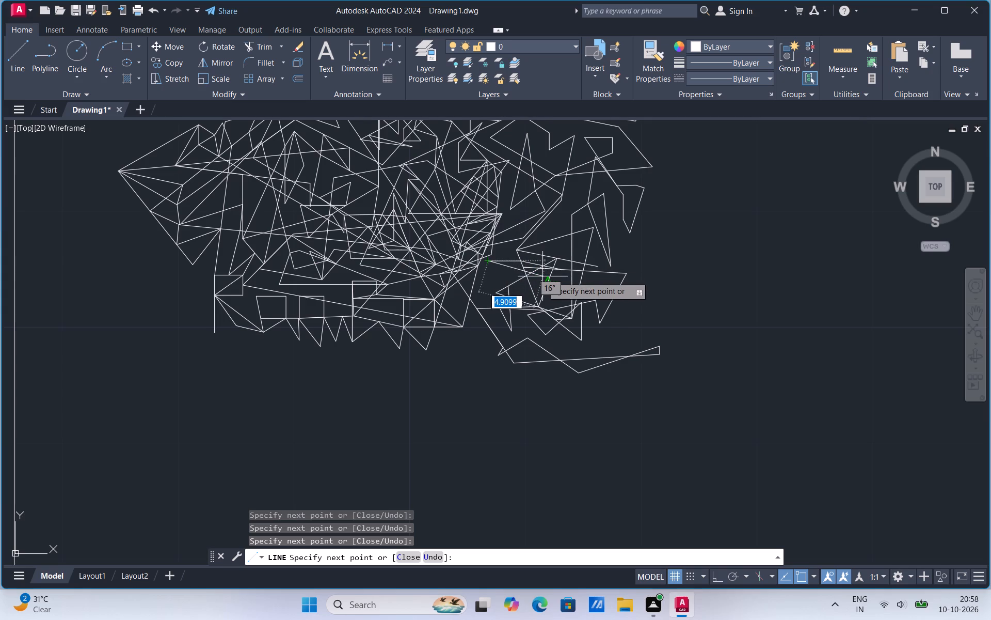
{"action": "left_click", "coordinate": [542, 276]}
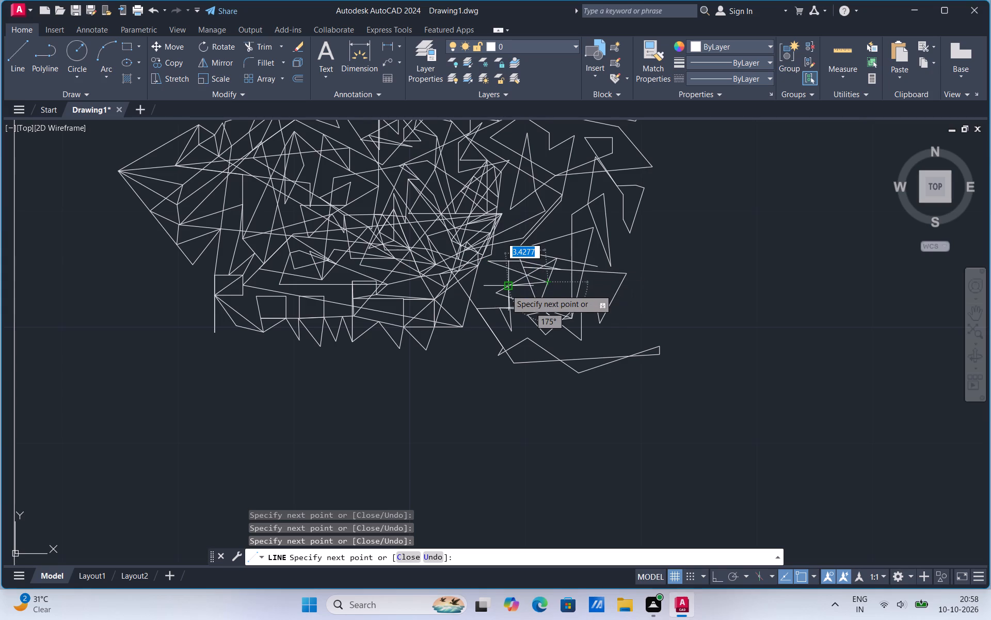
{"action": "left_click", "coordinate": [506, 289]}
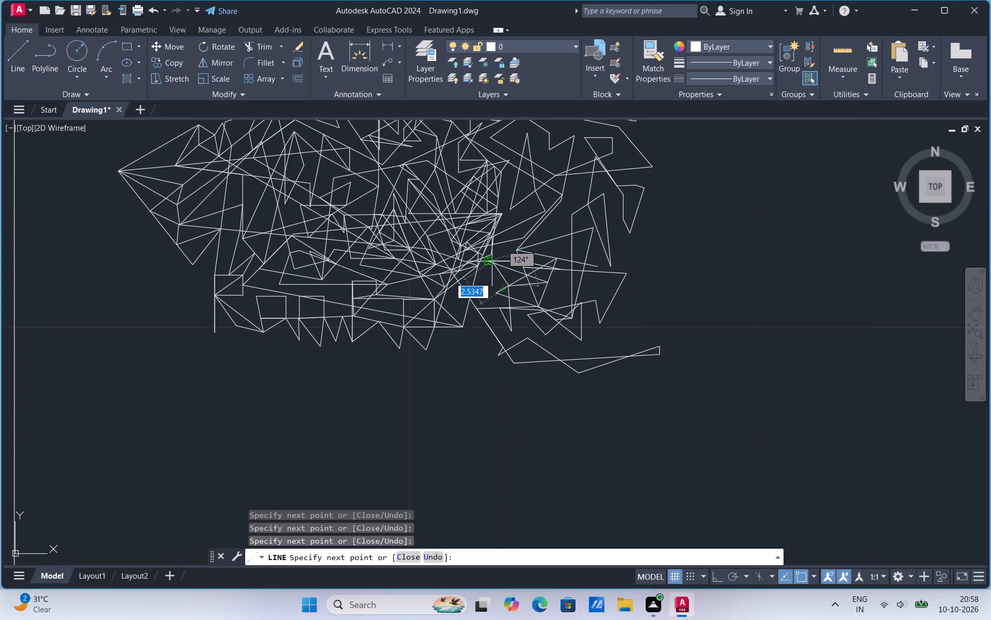
{"action": "left_click", "coordinate": [492, 261]}
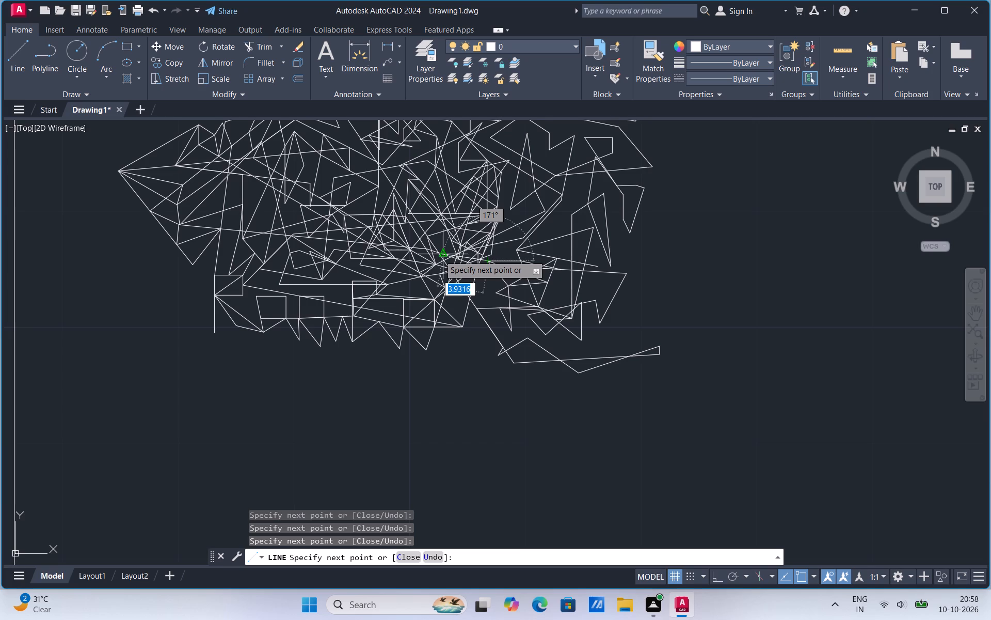
Lead the line about 3.9 west into the dense cluster and zigzag it further west through one peak about 4.1 northeast.
{"action": "left_click", "coordinate": [439, 255]}
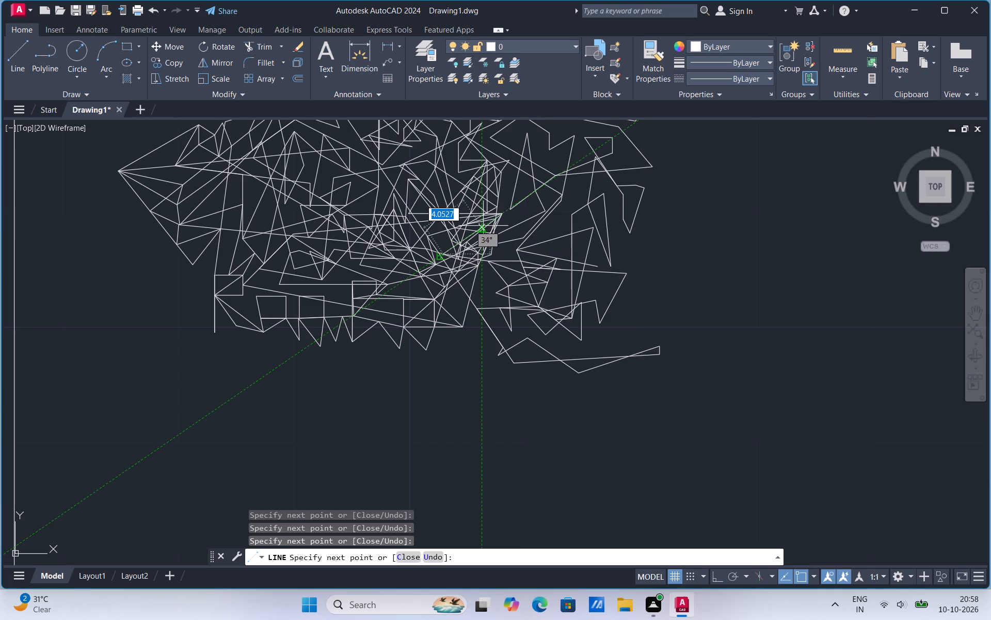
{"action": "left_click", "coordinate": [483, 226]}
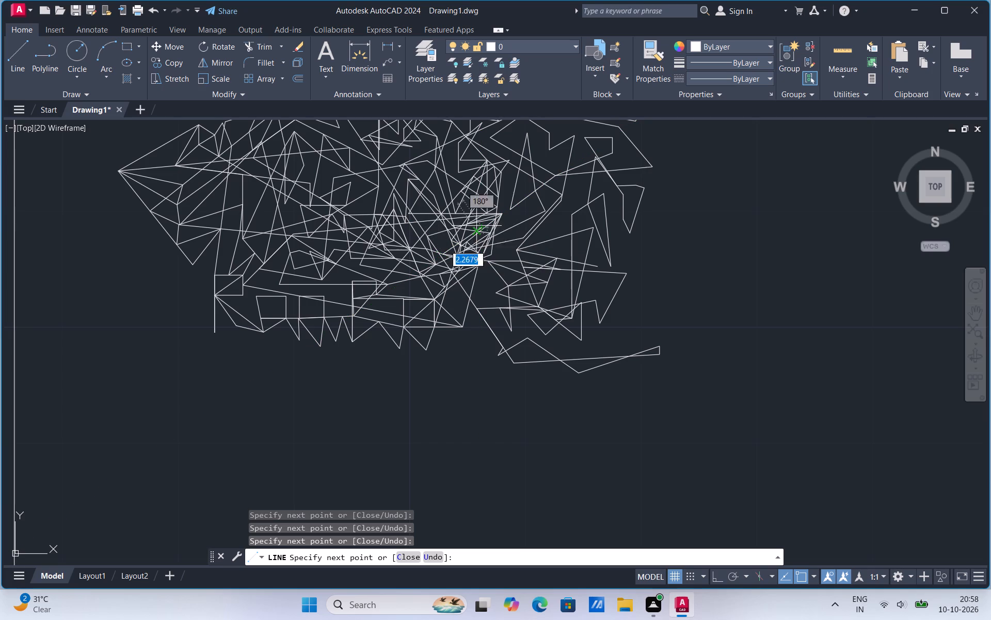
{"action": "left_click", "coordinate": [415, 231]}
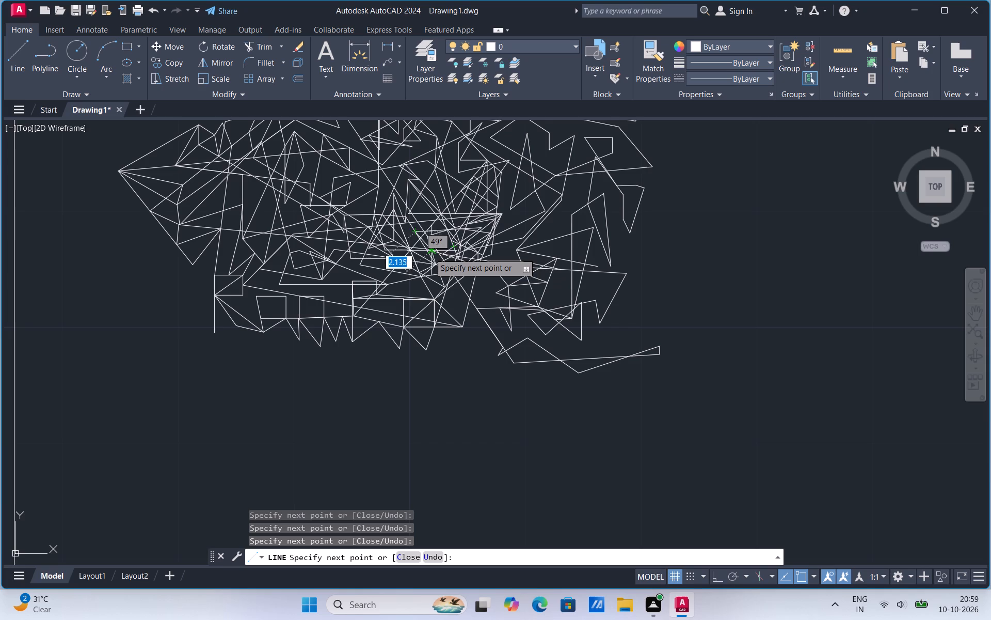
{"action": "left_click", "coordinate": [429, 253]}
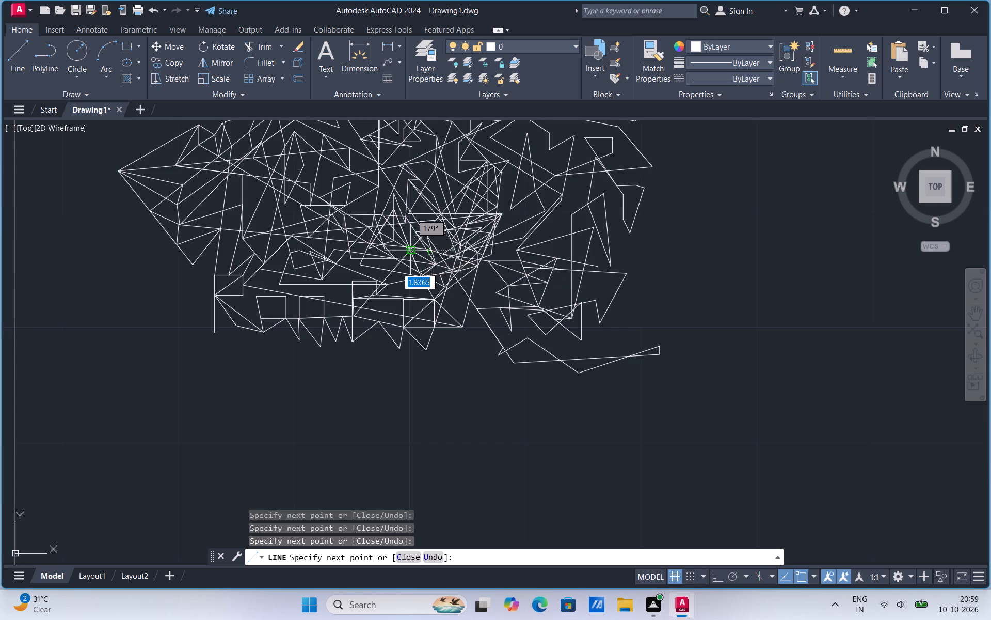
{"action": "left_click", "coordinate": [402, 257]}
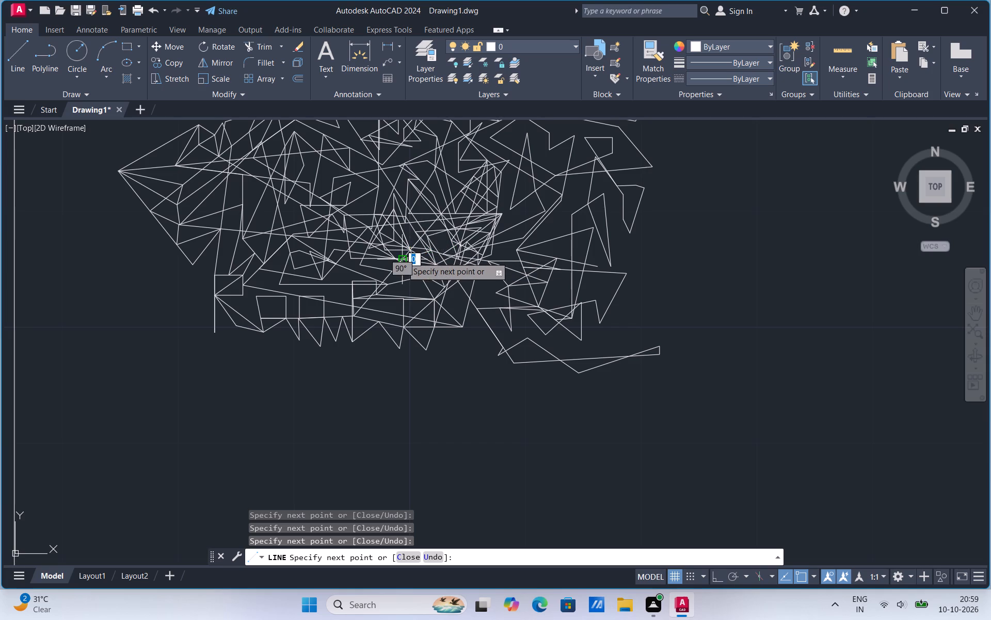
Form two small upright spikes side by side in the lower part of the cluster, then bring the line back west.
{"action": "left_click", "coordinate": [430, 241]}
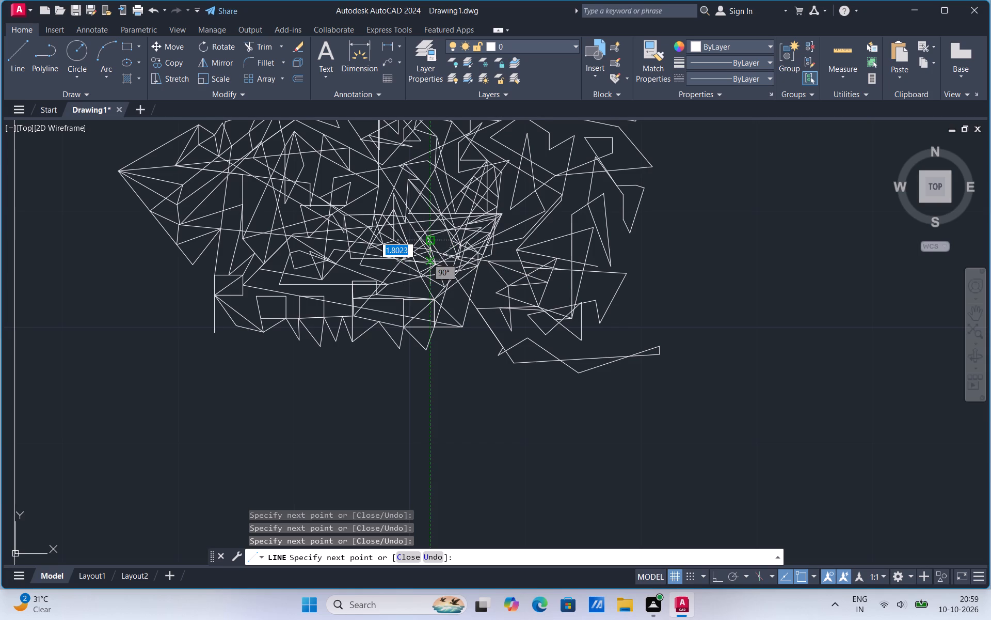
{"action": "left_click", "coordinate": [433, 262]}
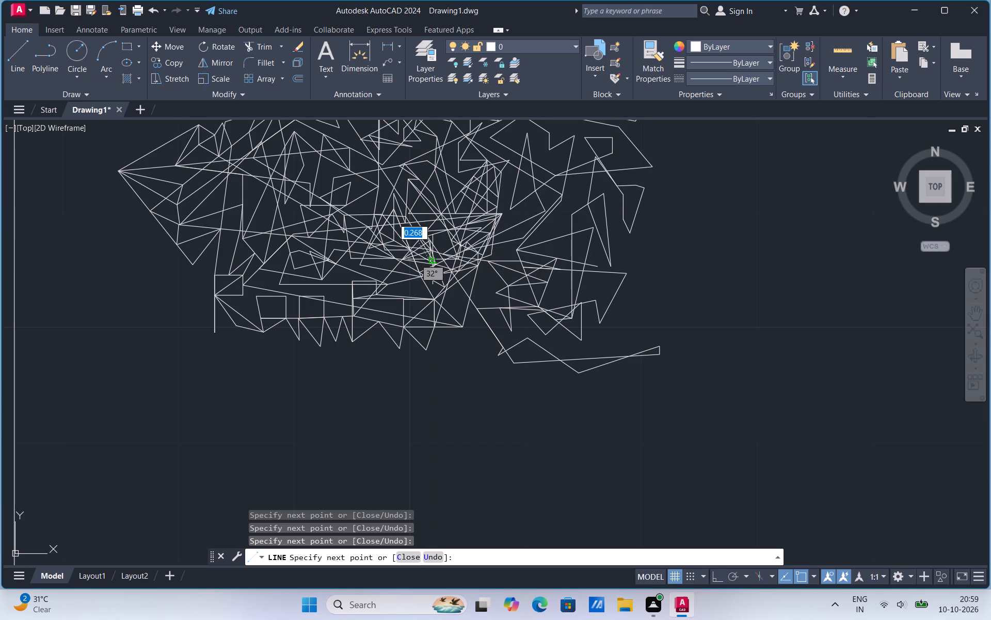
{"action": "left_click", "coordinate": [450, 240]}
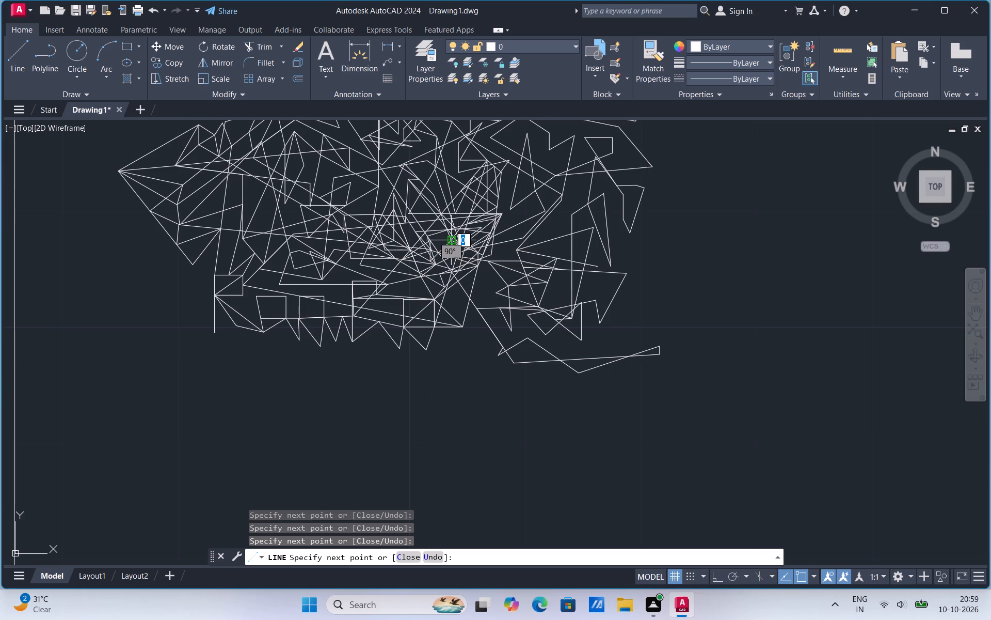
{"action": "left_click", "coordinate": [452, 257]}
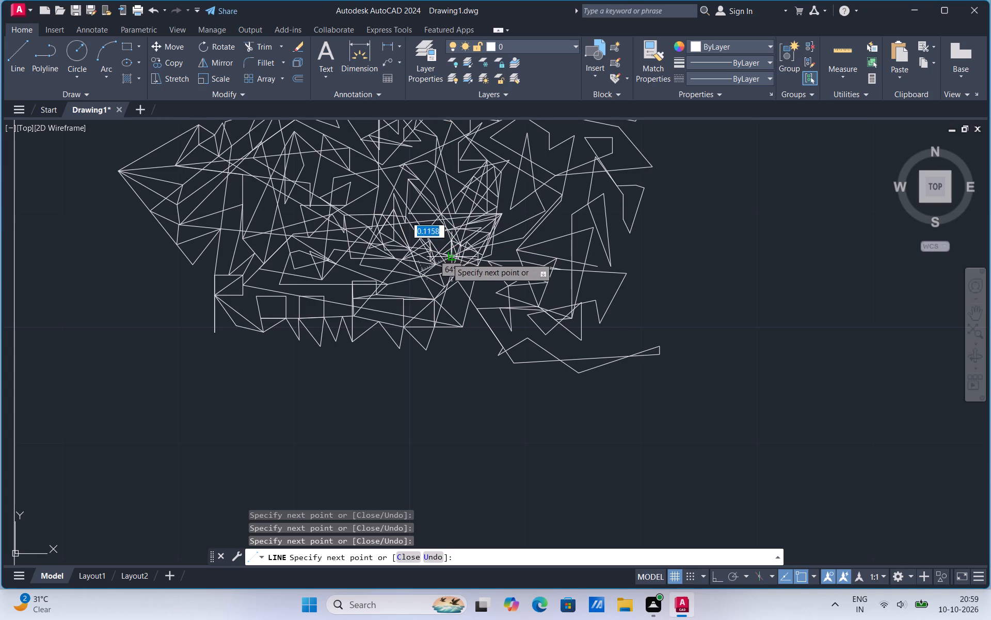
{"action": "left_click", "coordinate": [426, 262]}
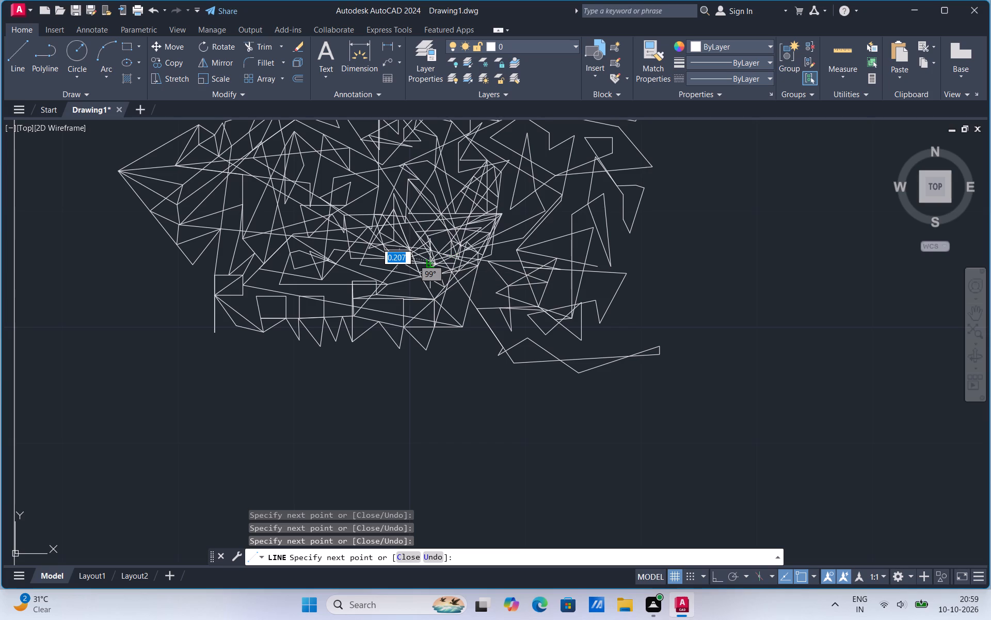
{"action": "left_click", "coordinate": [416, 264]}
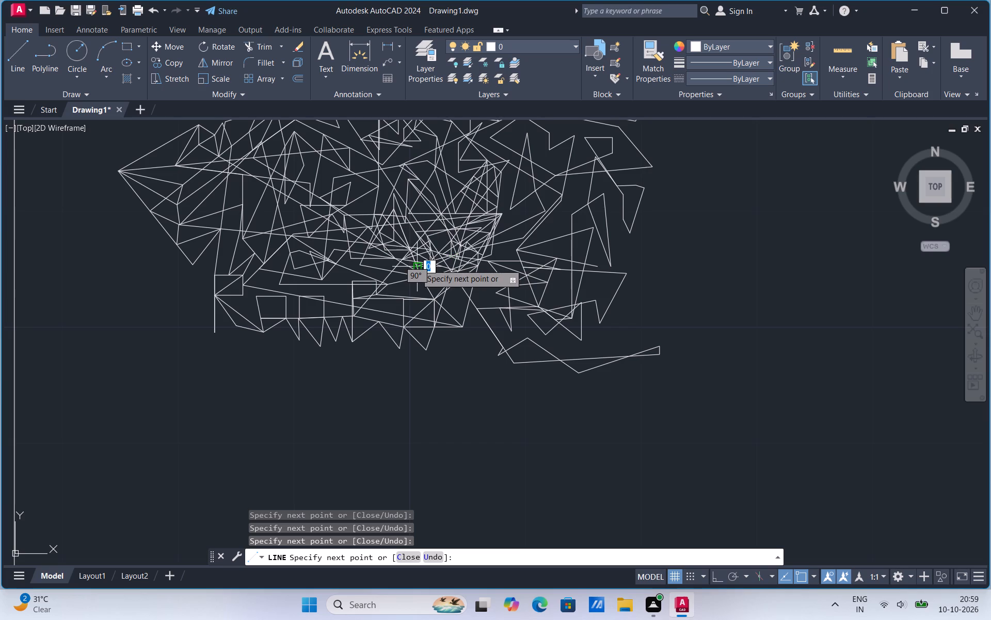
Drop the line about 3.4 south, and carry it west through the long box to the small boxes above the teeth.
{"action": "left_click", "coordinate": [415, 305]}
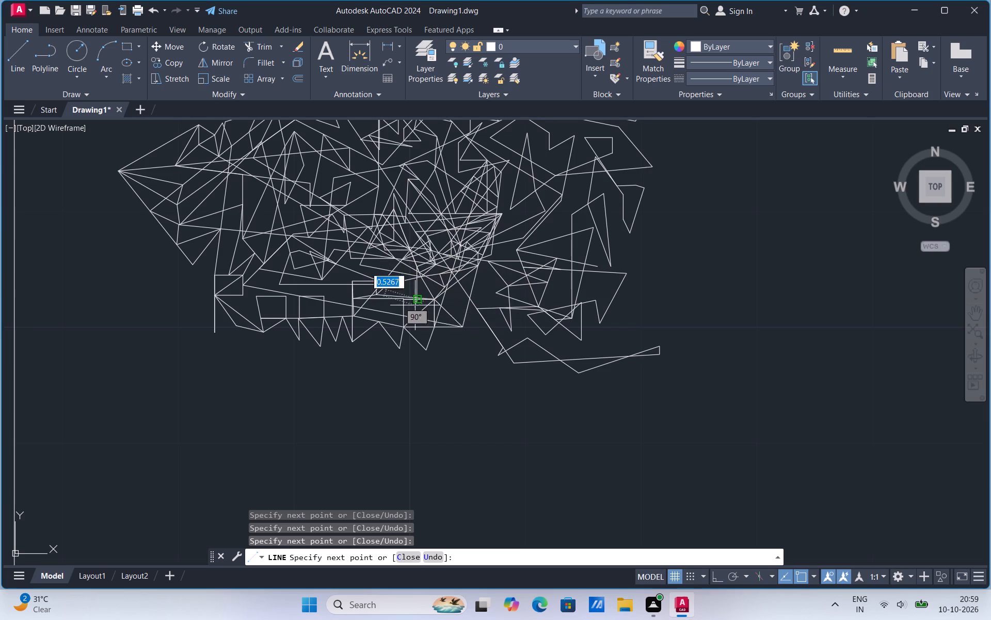
{"action": "left_click", "coordinate": [393, 307]}
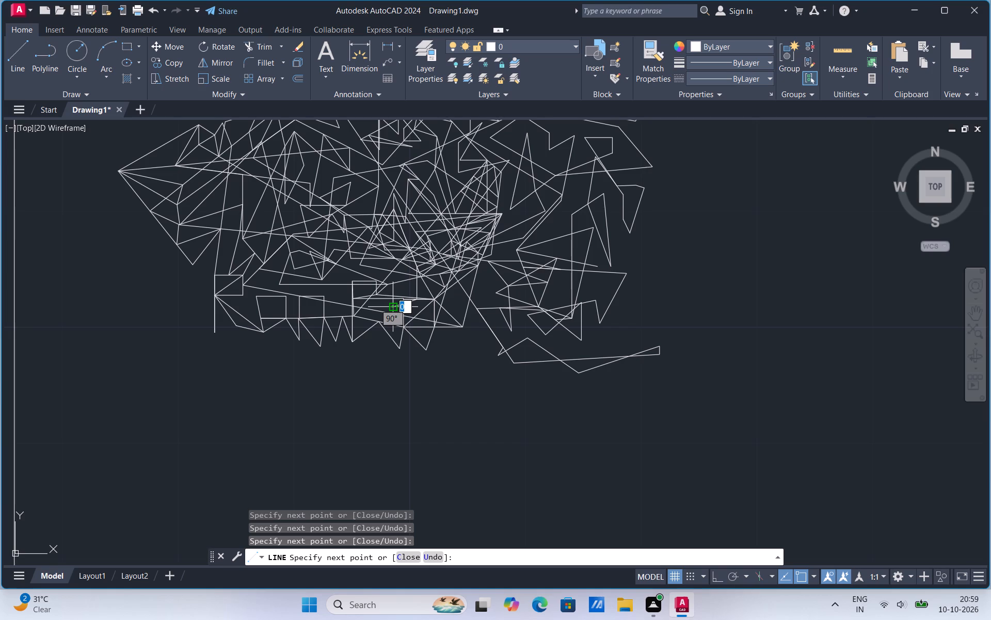
{"action": "left_click", "coordinate": [393, 307]}
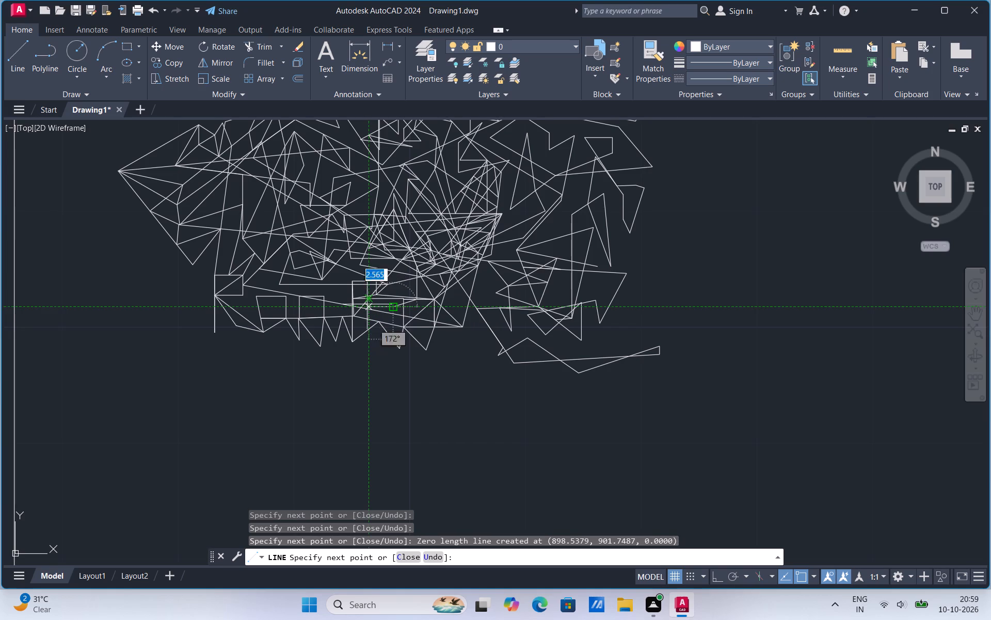
{"action": "left_click", "coordinate": [323, 304]}
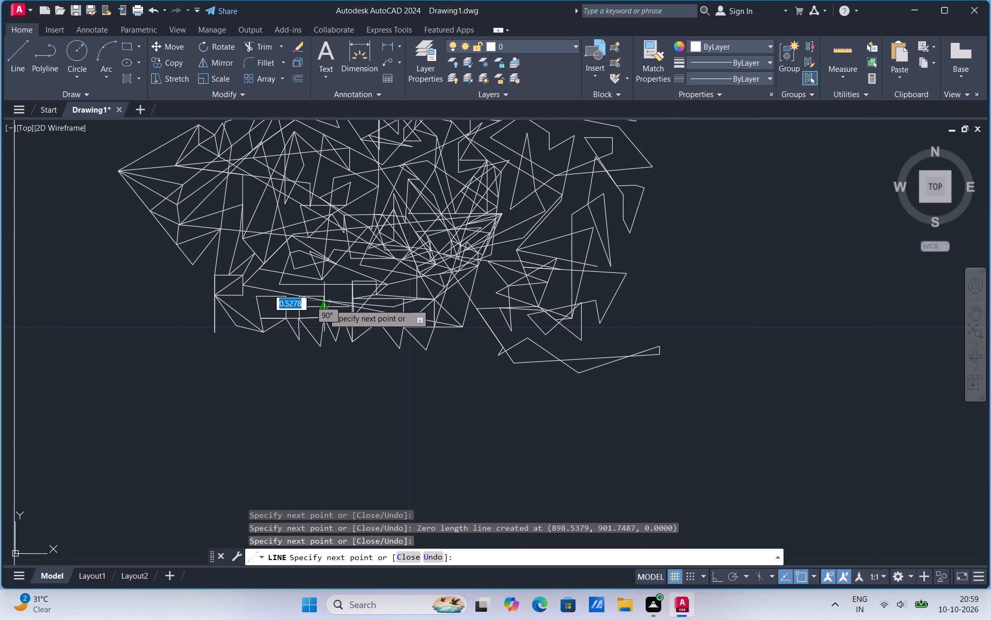
{"action": "left_click", "coordinate": [329, 298]}
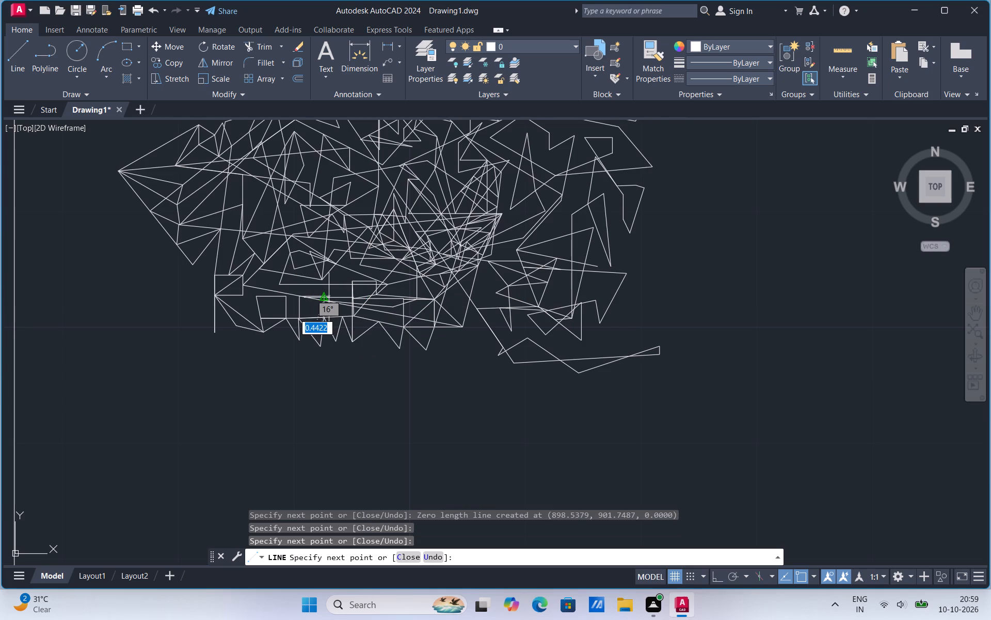
{"action": "left_click", "coordinate": [275, 304]}
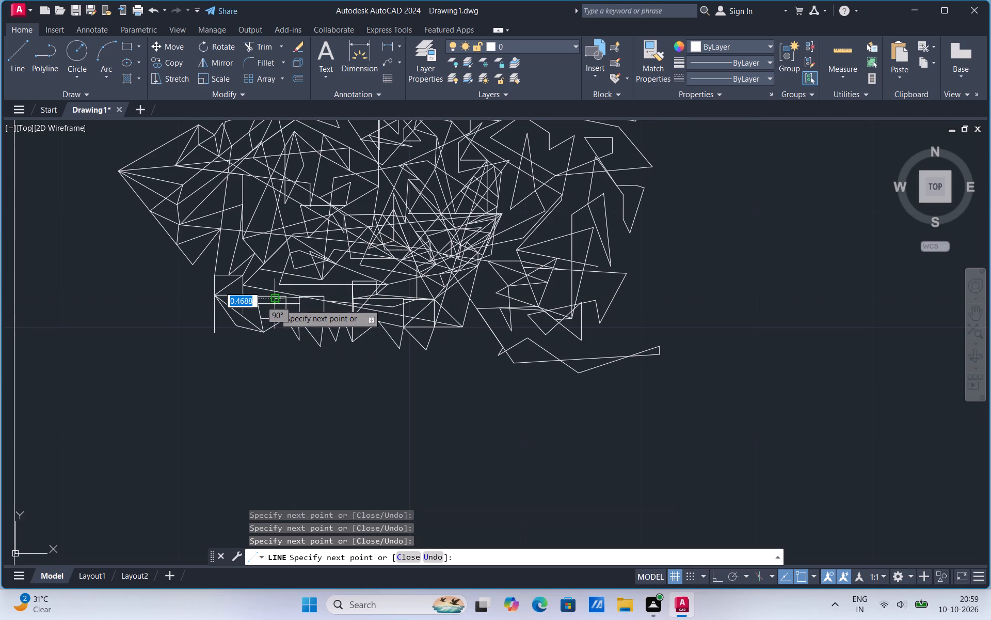
Zigzag the line east across the small boxes through one low point and one peak, and return it to their west side.
{"action": "left_click", "coordinate": [300, 318]}
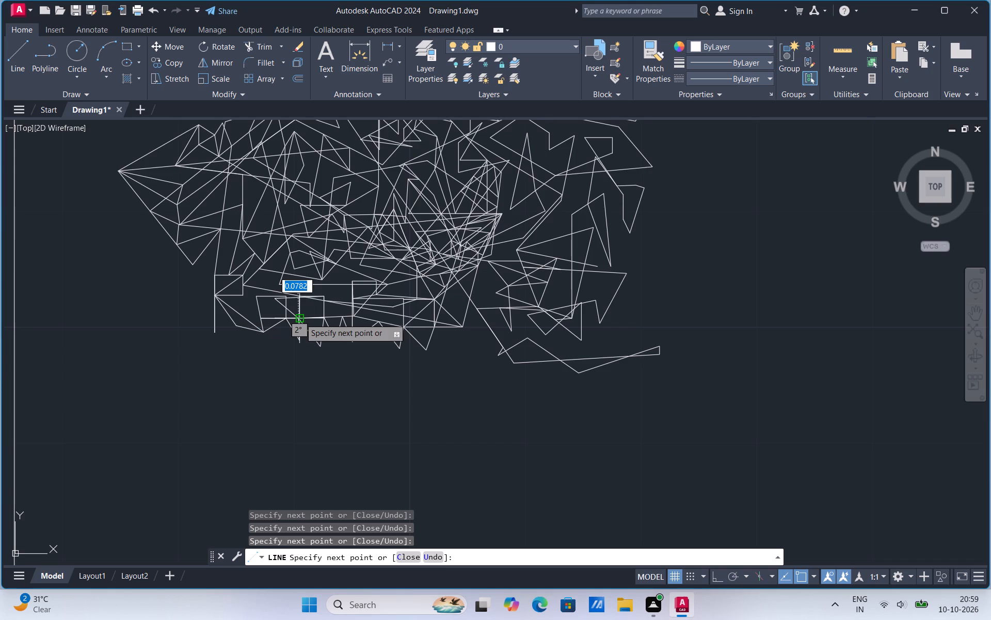
{"action": "left_click", "coordinate": [322, 295]}
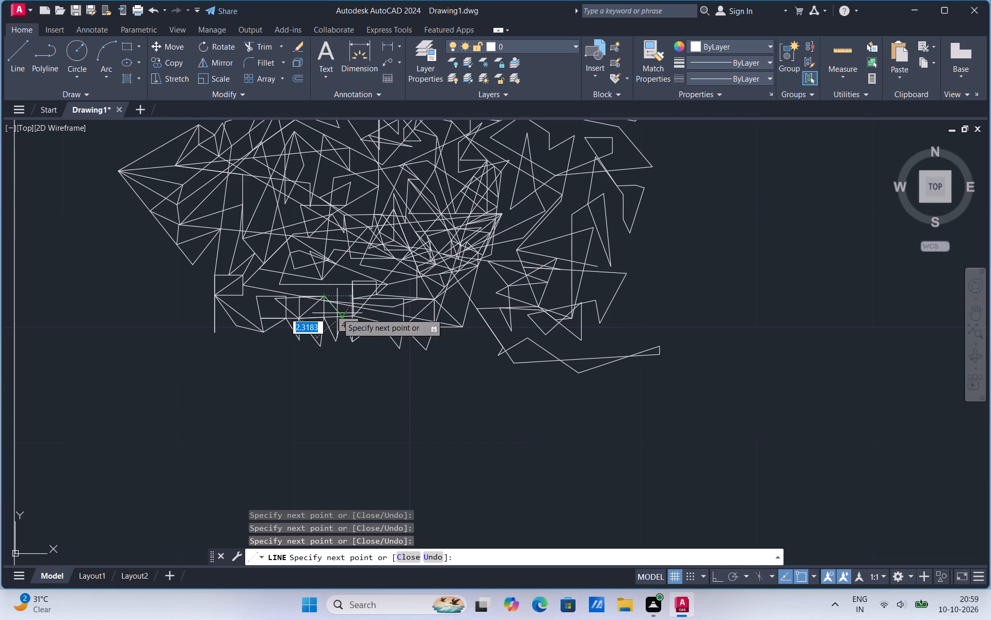
{"action": "left_click", "coordinate": [337, 313]}
{"action": "left_click", "coordinate": [278, 300]}
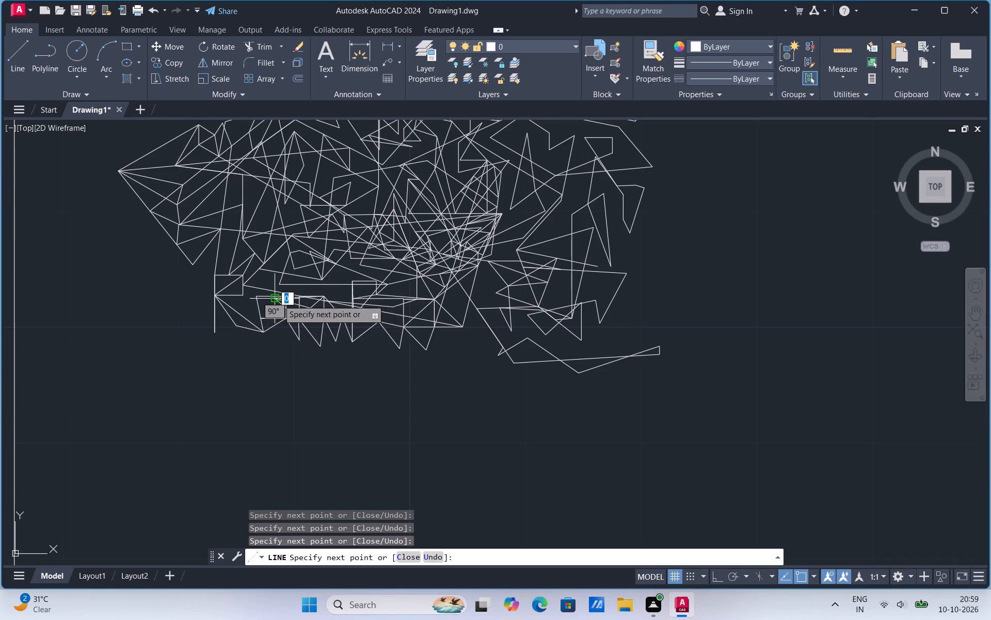
Take the line north from the small boxes and zigzag it east through three peaks into the middle of the cluster.
{"action": "left_click", "coordinate": [279, 267]}
{"action": "left_click", "coordinate": [292, 271]}
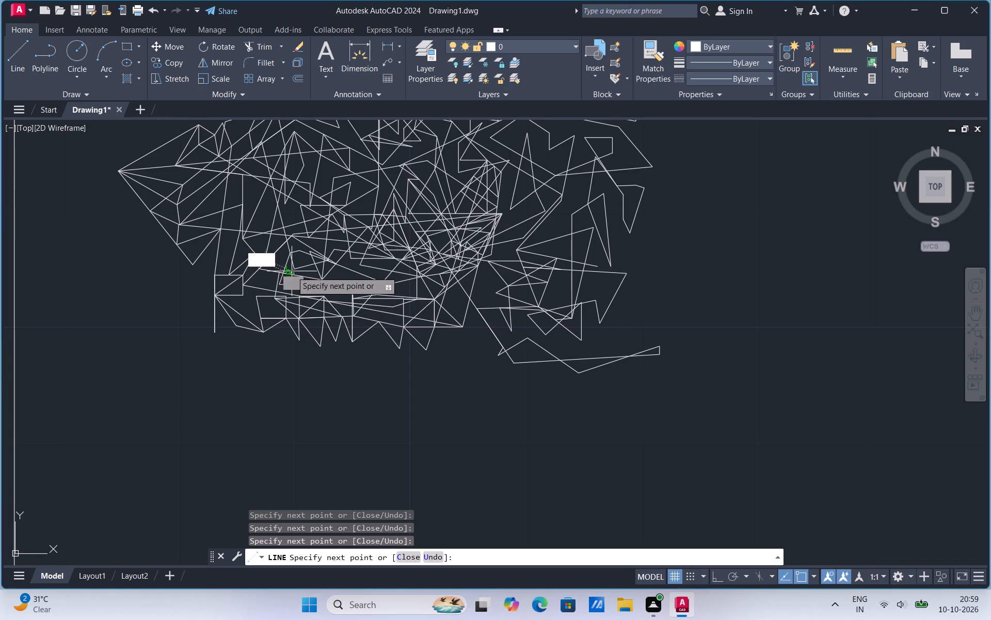
{"action": "left_click", "coordinate": [309, 250]}
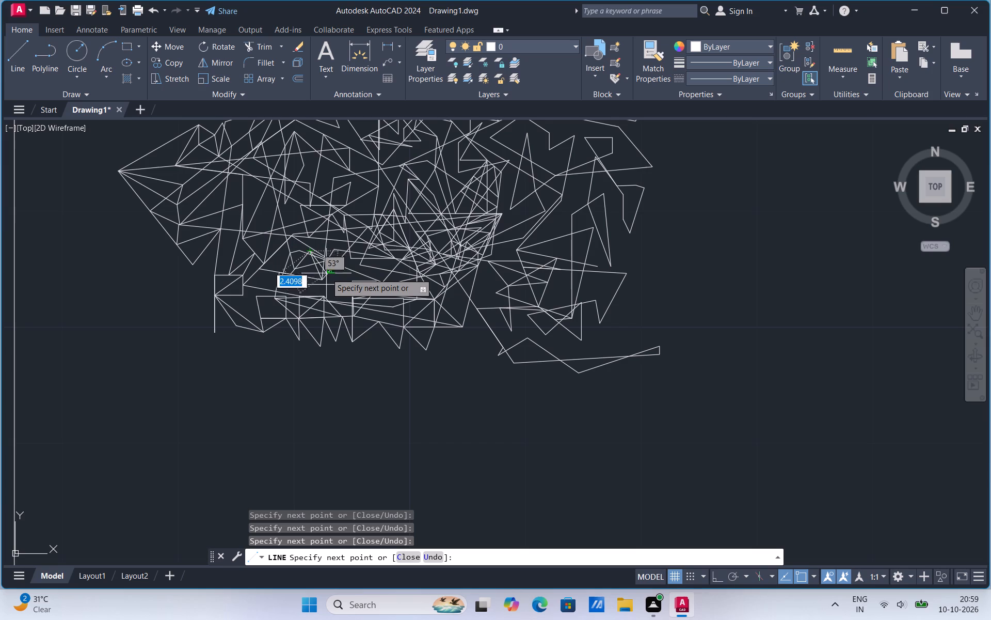
{"action": "left_click", "coordinate": [326, 273]}
{"action": "left_click", "coordinate": [341, 240]}
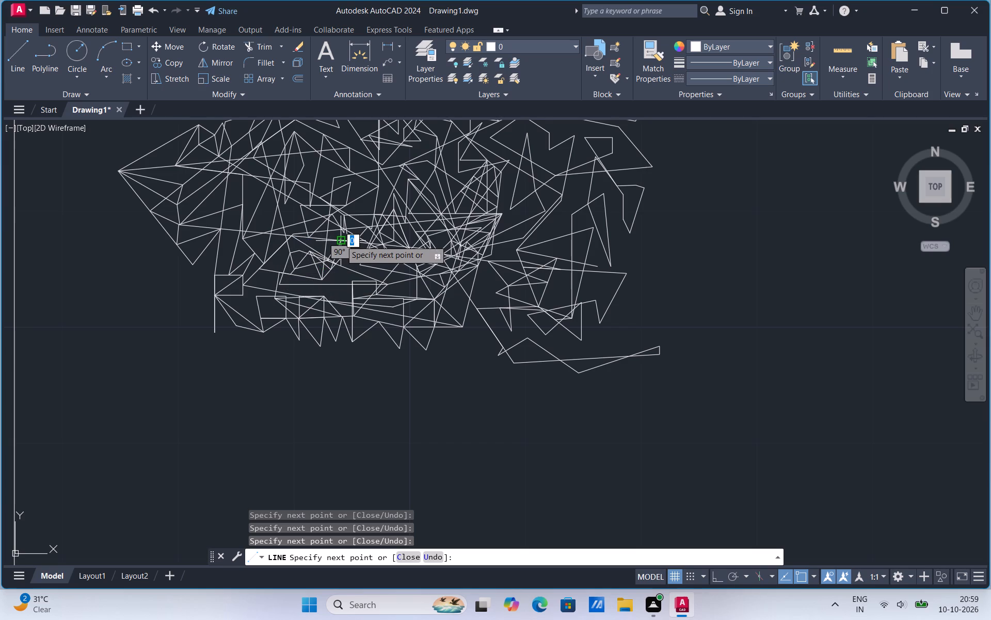
{"action": "left_click", "coordinate": [349, 265]}
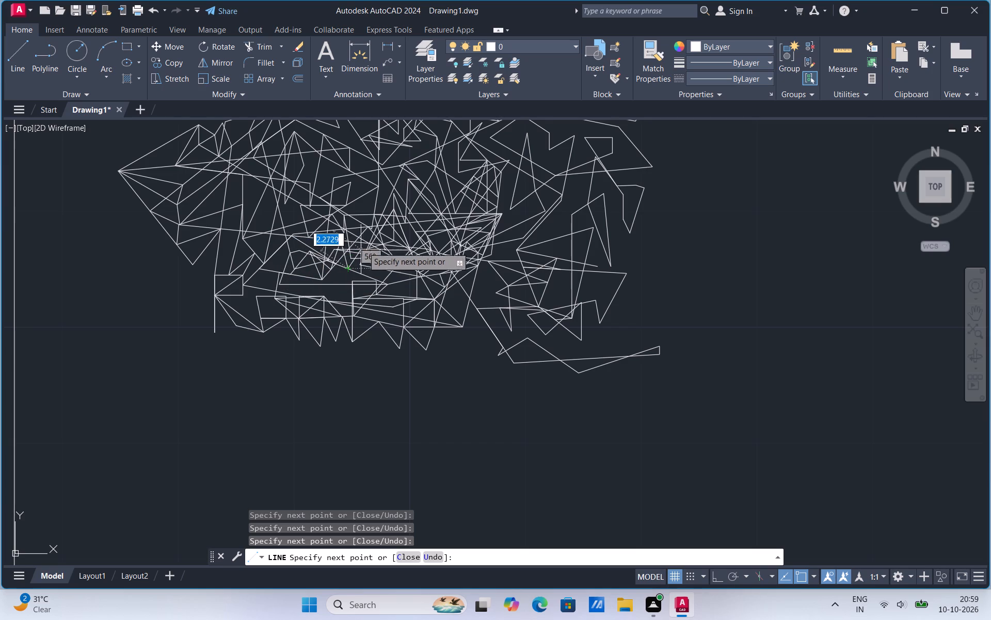
{"action": "left_click", "coordinate": [365, 243]}
{"action": "left_click", "coordinate": [372, 256]}
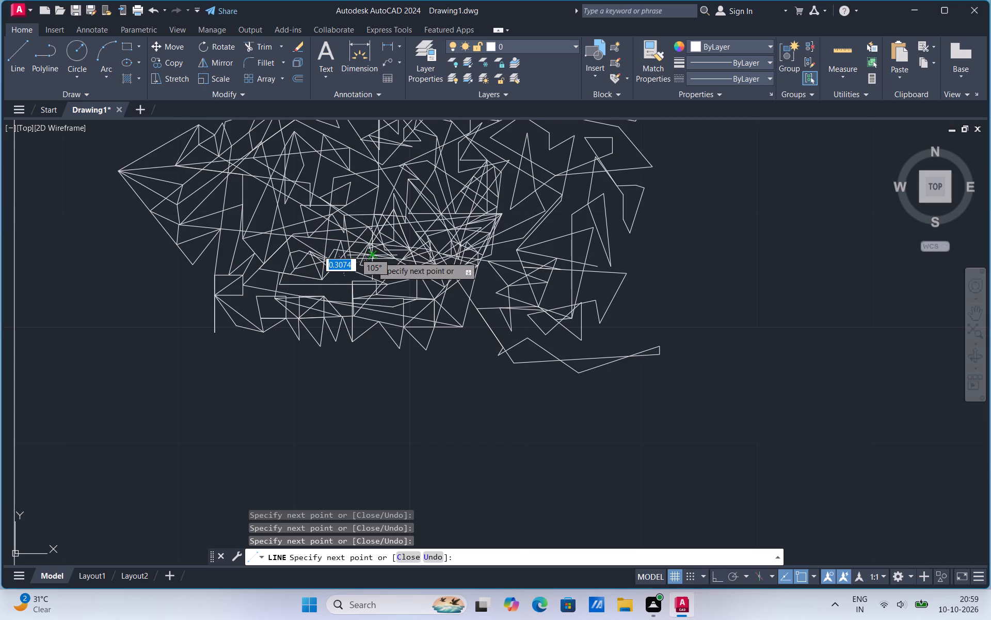
Extend the line northwest and shape a small angular loop there, ending with a short leg south.
{"action": "left_click", "coordinate": [344, 204]}
{"action": "left_click", "coordinate": [371, 220]}
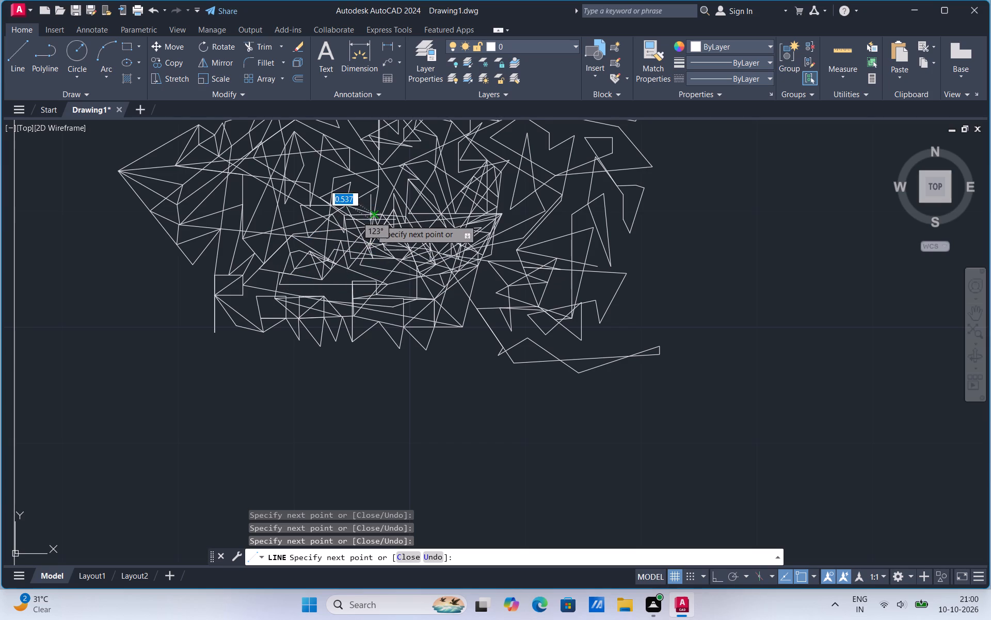
{"action": "left_click", "coordinate": [344, 232]}
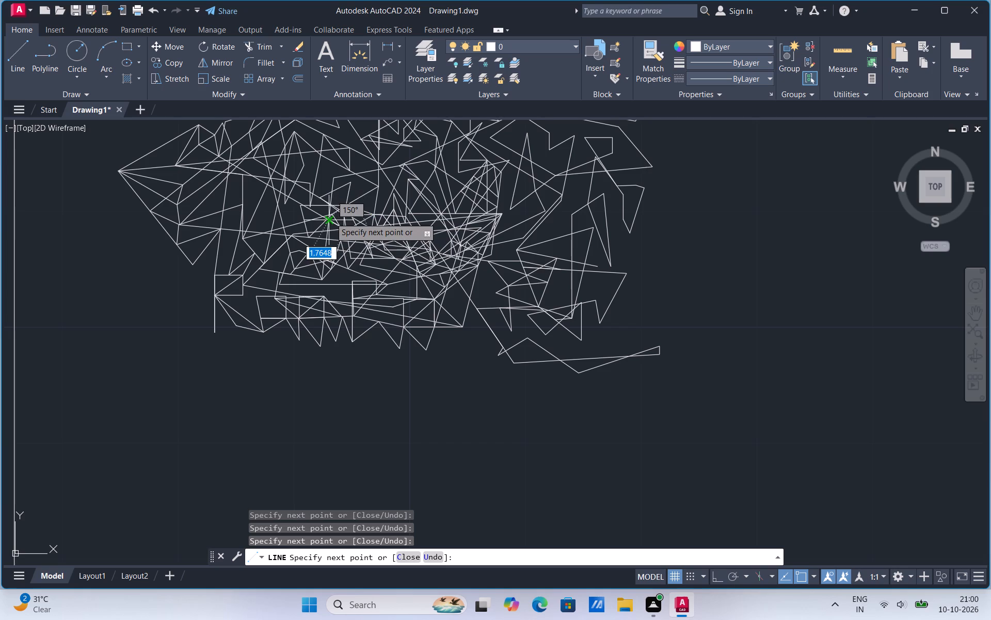
{"action": "left_click", "coordinate": [330, 218]}
{"action": "left_click", "coordinate": [345, 211]}
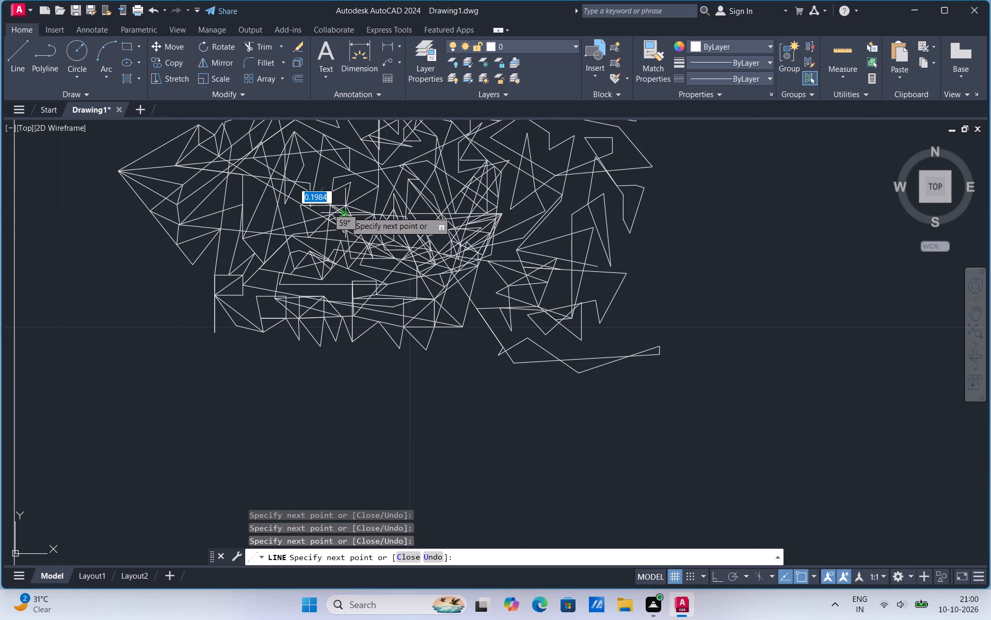
{"action": "left_click", "coordinate": [348, 243]}
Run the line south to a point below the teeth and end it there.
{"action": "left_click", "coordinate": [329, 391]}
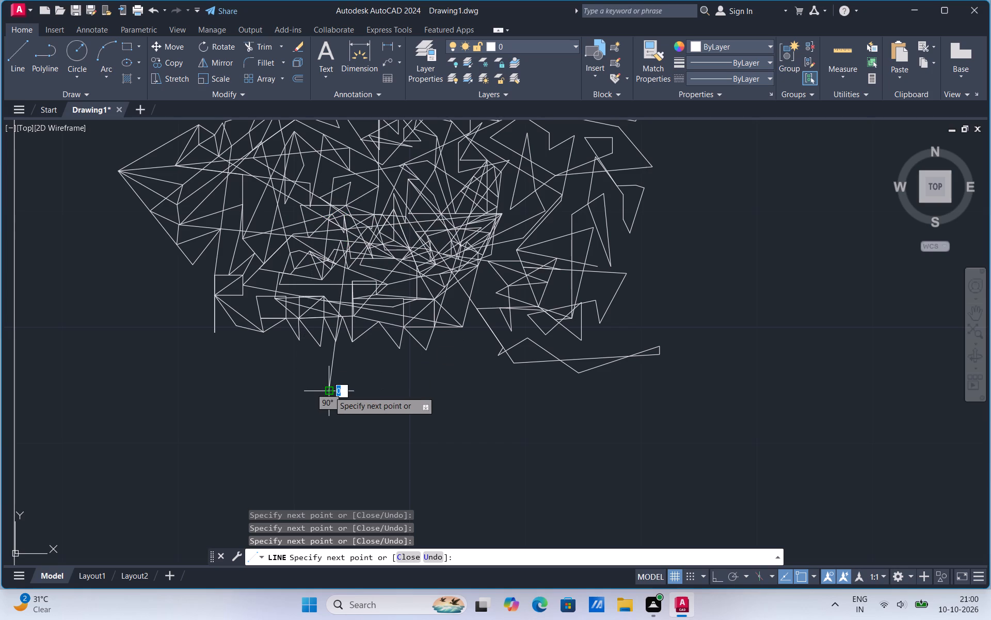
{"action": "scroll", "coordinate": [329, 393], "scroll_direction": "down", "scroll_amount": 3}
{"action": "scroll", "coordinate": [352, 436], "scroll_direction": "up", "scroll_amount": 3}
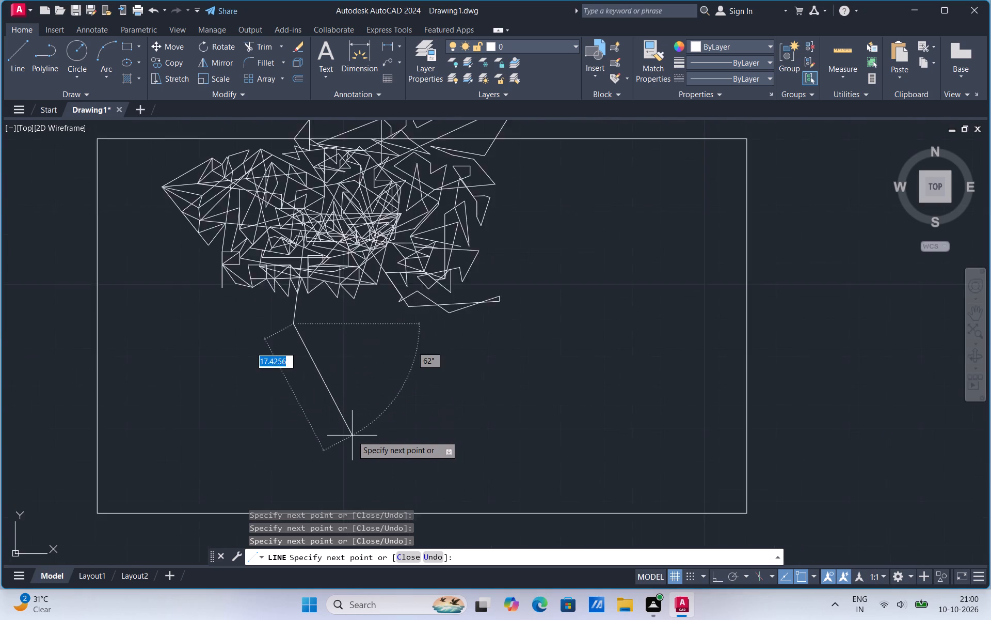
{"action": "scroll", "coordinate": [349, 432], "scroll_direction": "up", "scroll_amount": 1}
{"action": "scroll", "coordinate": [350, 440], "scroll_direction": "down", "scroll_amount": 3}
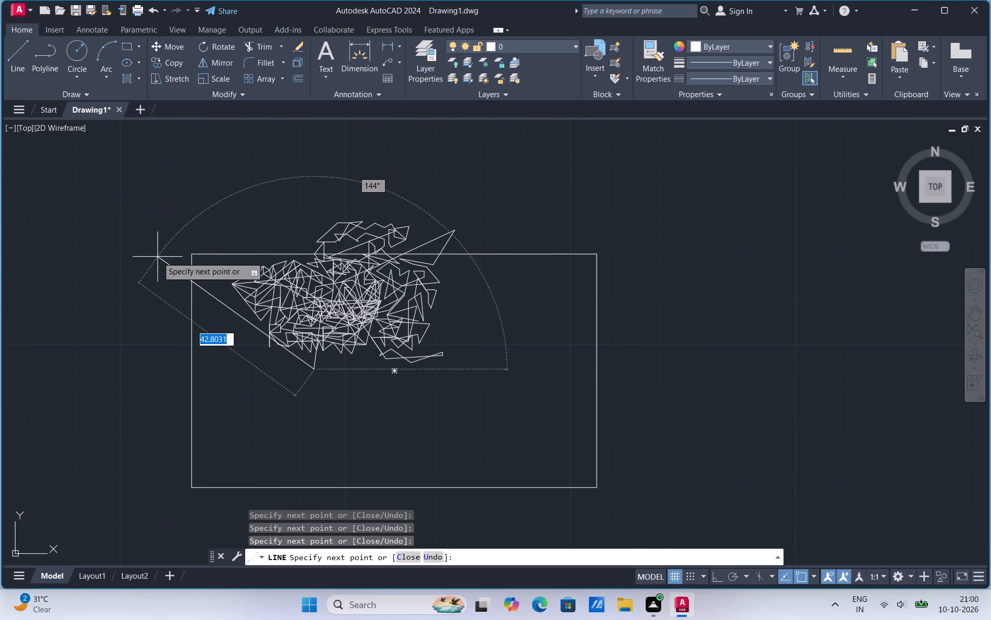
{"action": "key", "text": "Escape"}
Erase the whole cluster of practice lines, keeping only the wide rectangle.
{"action": "left_click", "coordinate": [216, 181]}
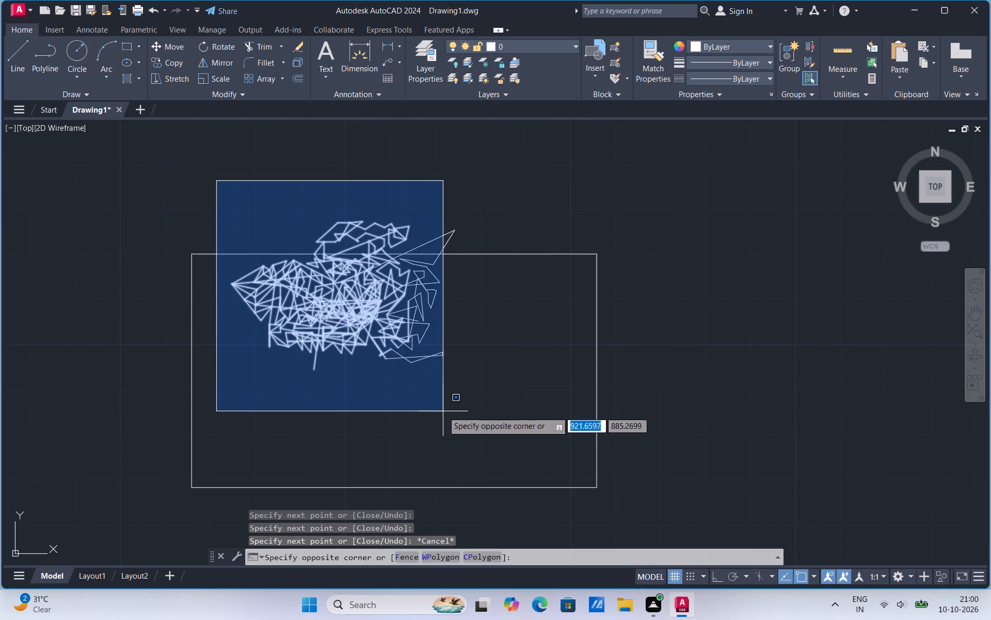
{"action": "left_click", "coordinate": [477, 399]}
{"action": "key", "text": "Delete"}
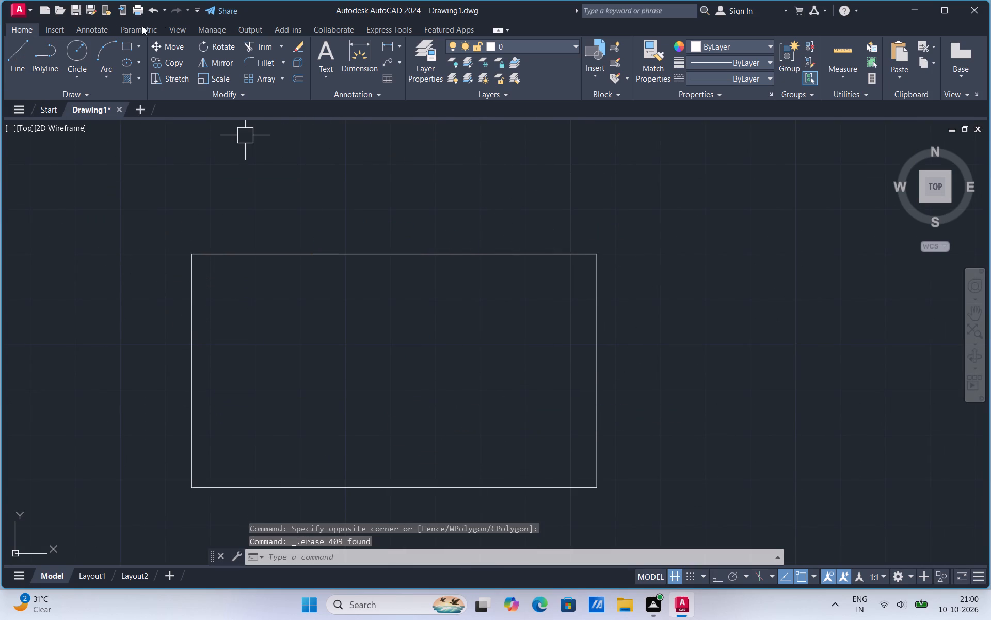
Start a line in the rectangle's northwest part with a southeast leg about 14.3 long, and loop it through a small triangle back onto that leg.
{"action": "left_click", "coordinate": [14, 56]}
{"action": "left_click", "coordinate": [283, 305]}
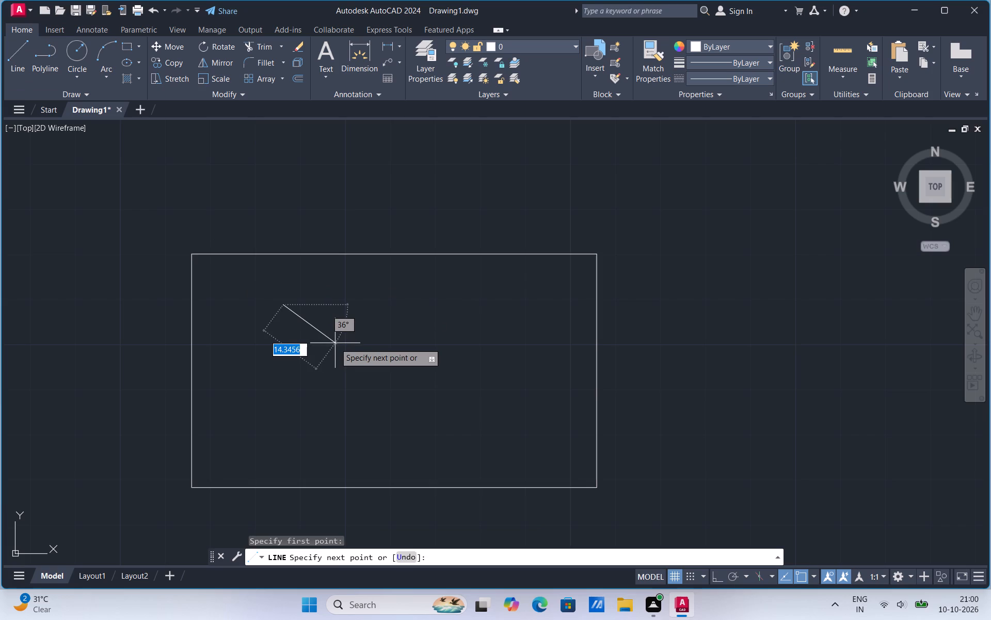
{"action": "left_click_drag", "start_coordinate": [335, 343], "coordinate": [342, 320]}
{"action": "left_click", "coordinate": [342, 320]}
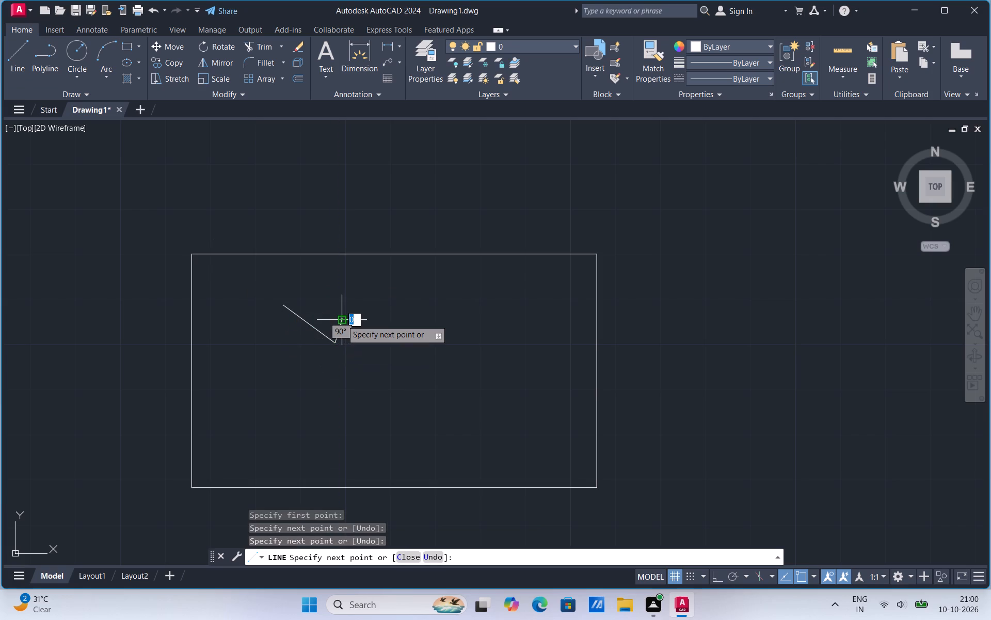
{"action": "left_click", "coordinate": [342, 320]}
{"action": "left_click", "coordinate": [353, 325]}
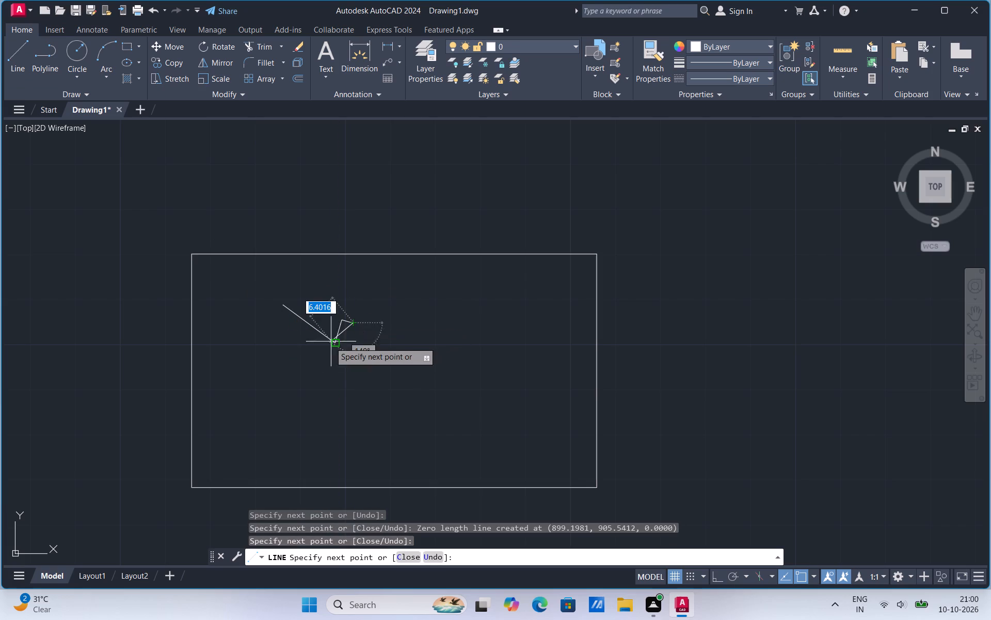
{"action": "left_click", "coordinate": [327, 344]}
{"action": "left_click", "coordinate": [312, 334]}
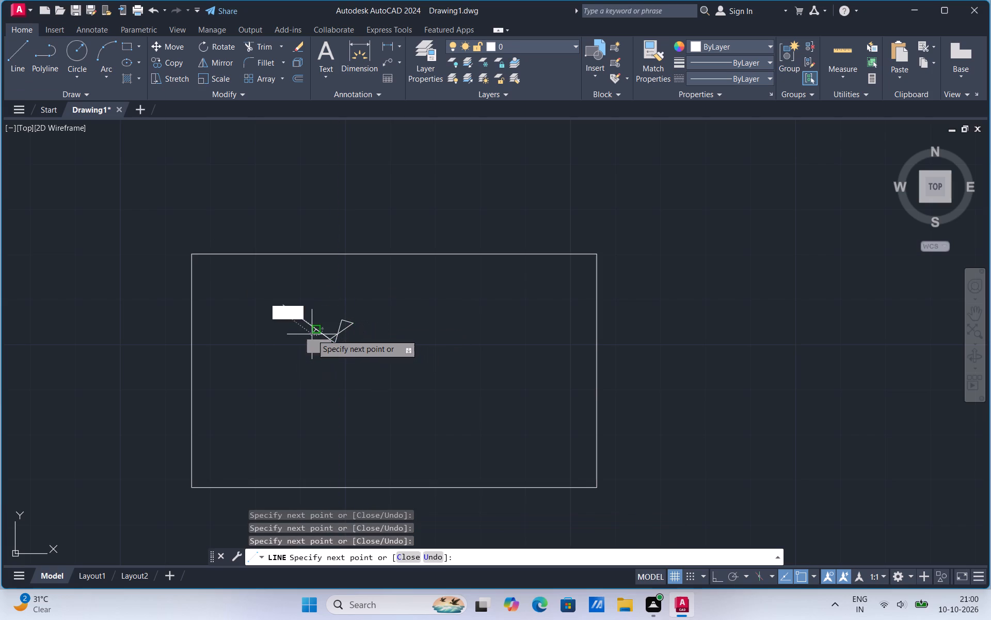
Carry the line northeast toward the rectangle's north edge and shape a small open box, ending with a short leg about 1.6 west.
{"action": "left_click", "coordinate": [345, 281]}
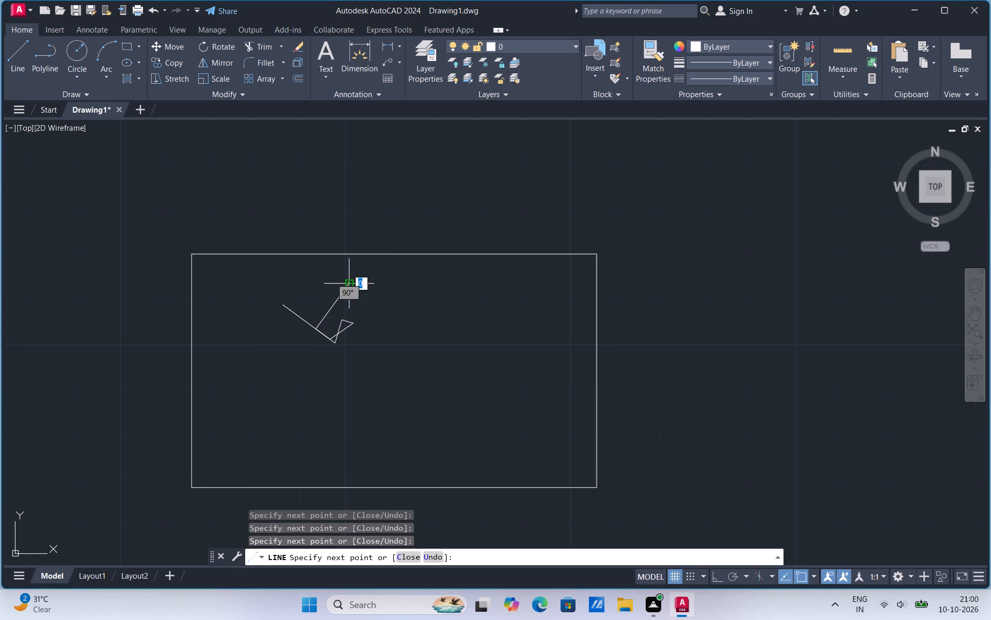
{"action": "left_click", "coordinate": [352, 272]}
{"action": "left_click", "coordinate": [369, 274]}
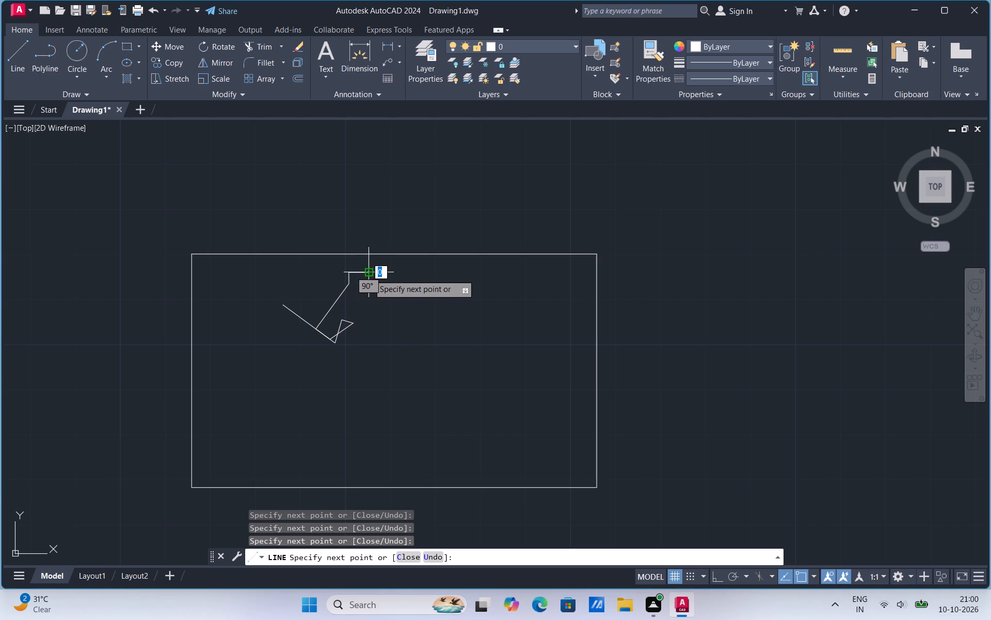
{"action": "left_click", "coordinate": [370, 297]}
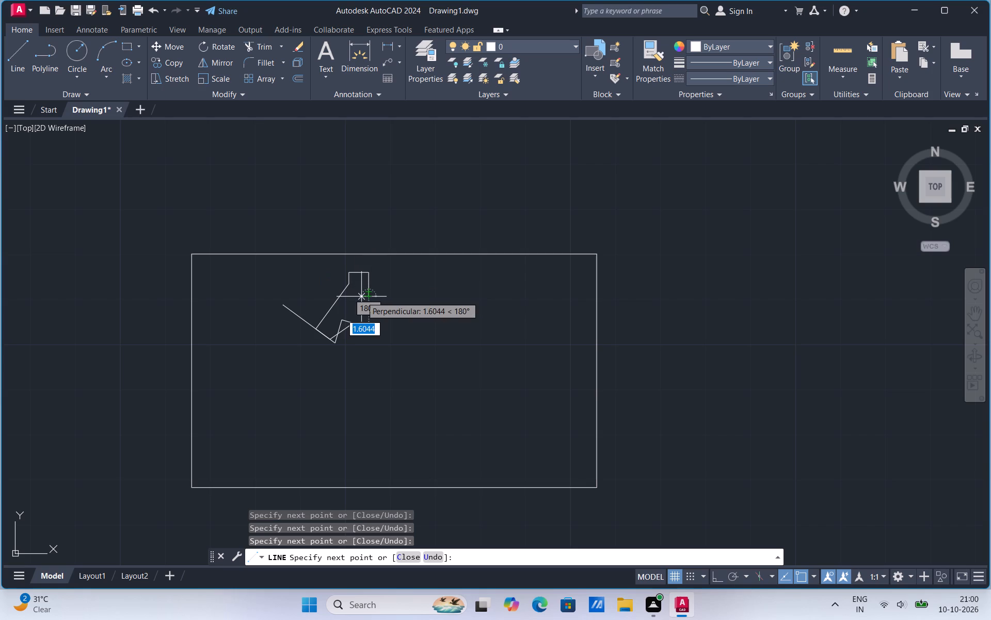
{"action": "left_click", "coordinate": [361, 297]}
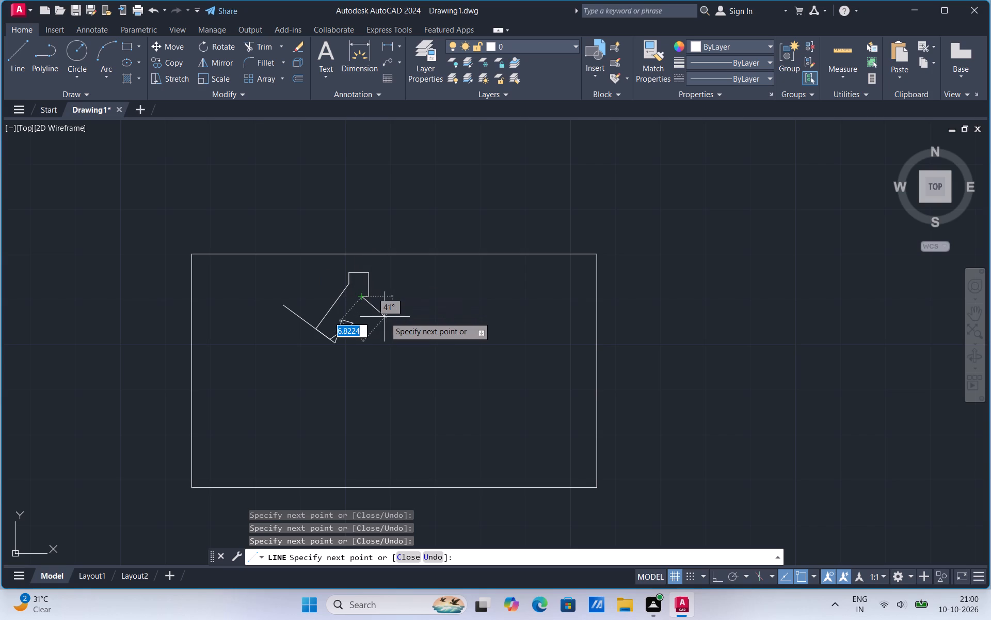
Zigzag the line about 6.8 southeast and 3.2 northeast, and bring it back west to a point just below the open box.
{"action": "left_click", "coordinate": [385, 317]}
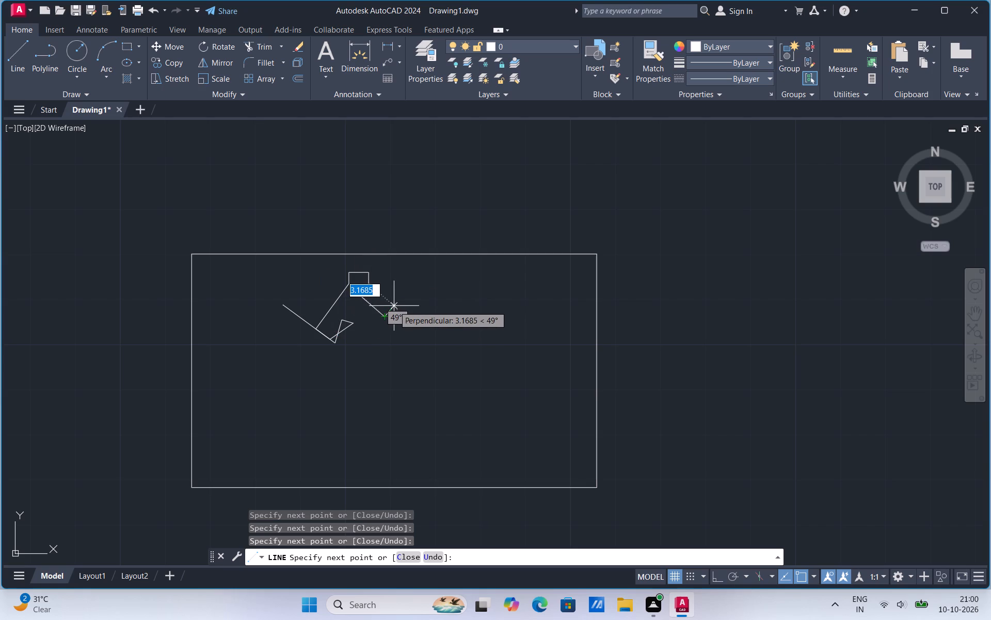
{"action": "left_click", "coordinate": [394, 306]}
{"action": "left_click", "coordinate": [400, 313]}
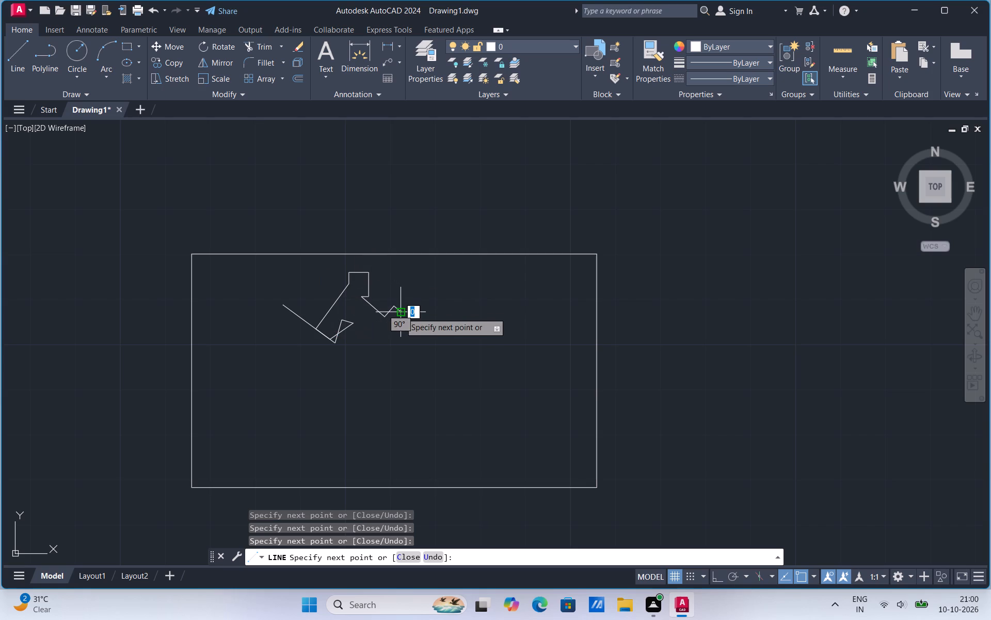
{"action": "left_click", "coordinate": [366, 317]}
{"action": "left_click", "coordinate": [354, 303]}
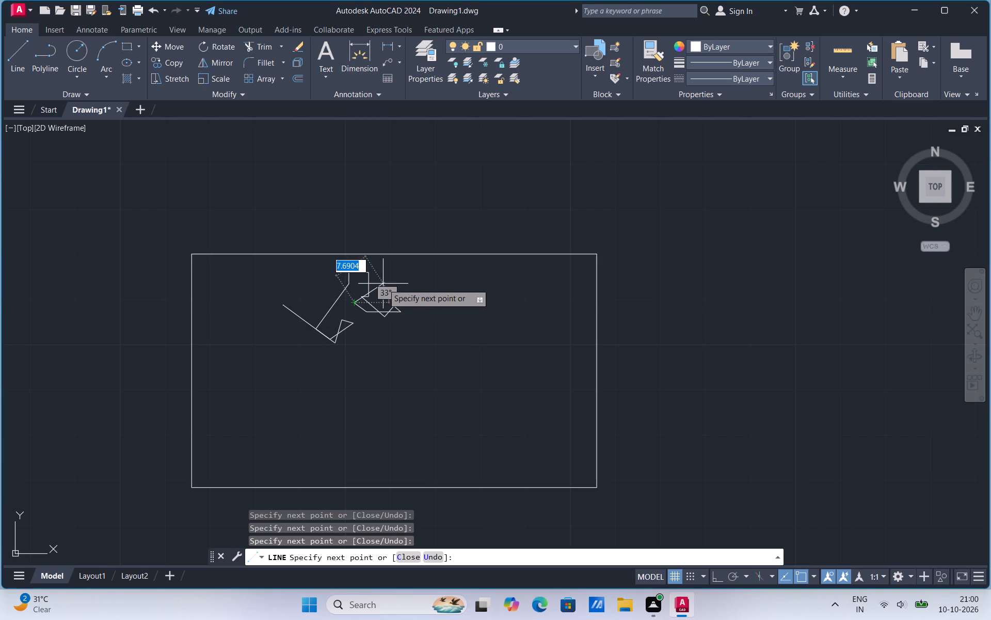
Take the line about 7.7 northeast to a peak near the rectangle's north edge, and drop it south with a short leg east.
{"action": "left_click", "coordinate": [383, 284]}
{"action": "left_click", "coordinate": [383, 284]}
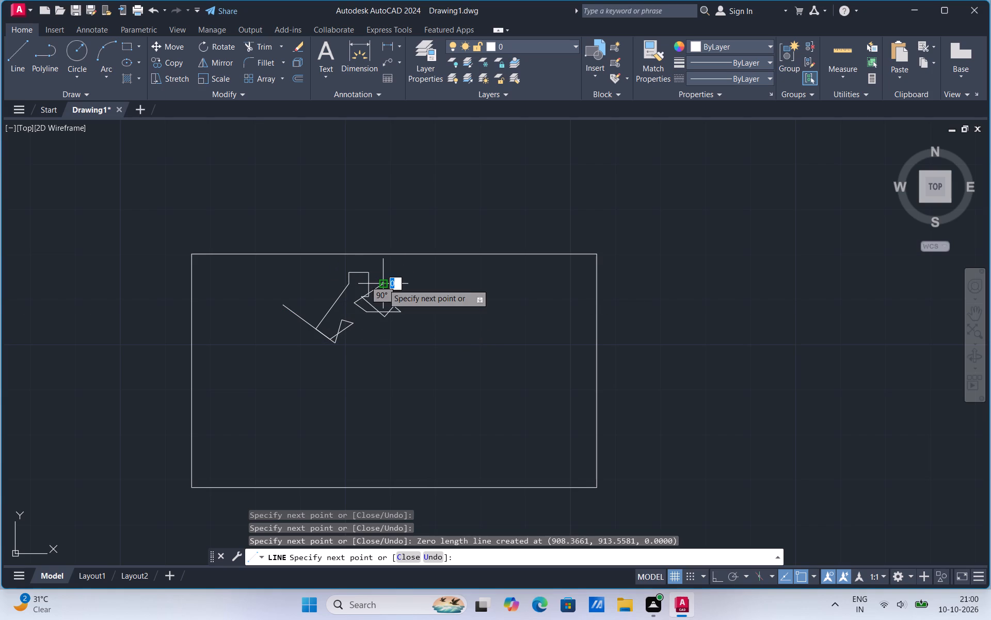
{"action": "left_click", "coordinate": [396, 286]}
{"action": "left_click", "coordinate": [409, 271]}
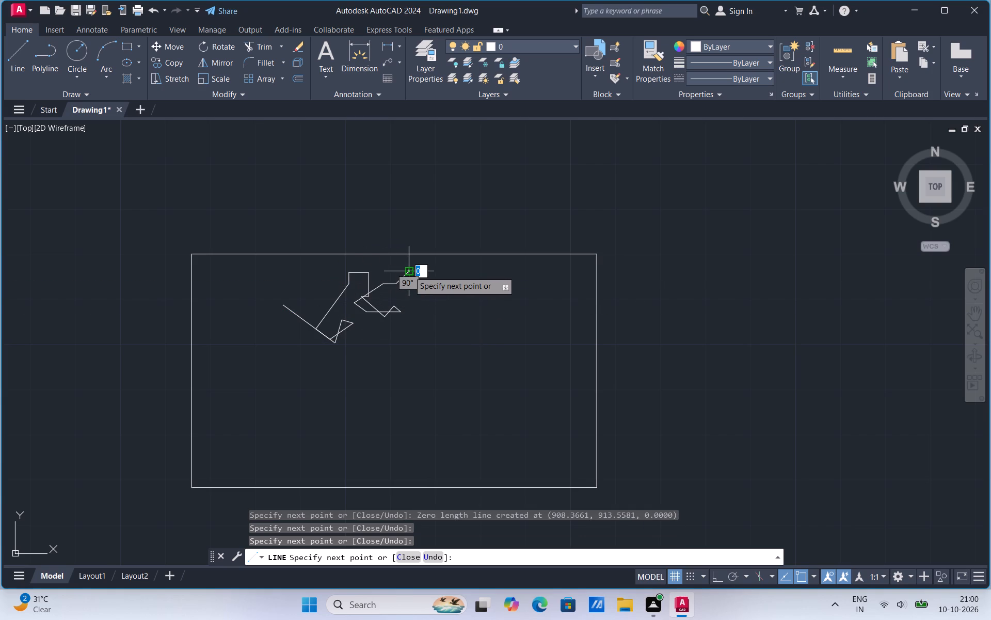
{"action": "left_click", "coordinate": [412, 299]}
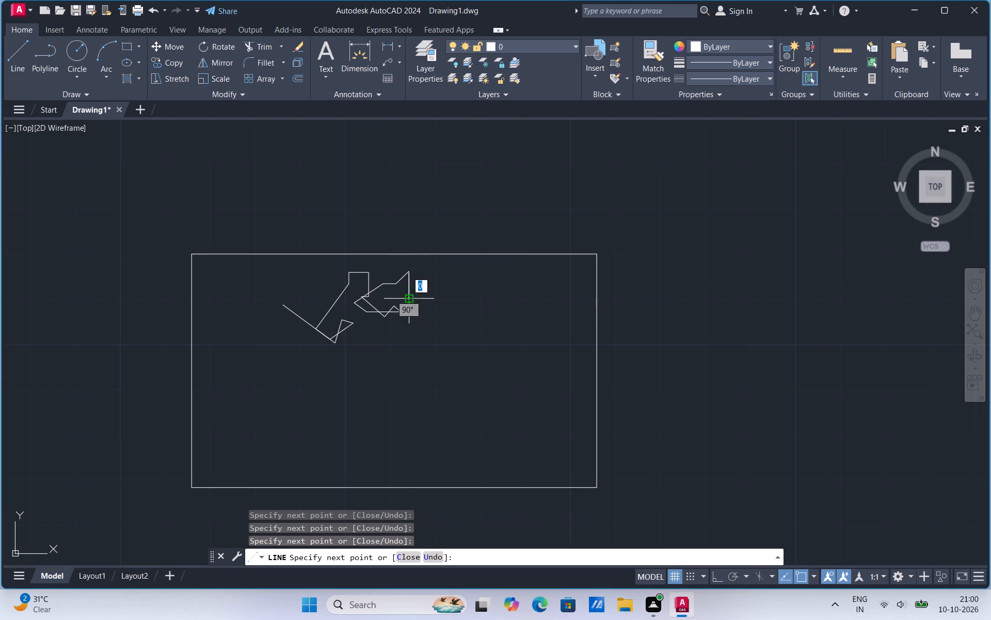
{"action": "left_click", "coordinate": [417, 294]}
{"action": "left_click", "coordinate": [417, 294]}
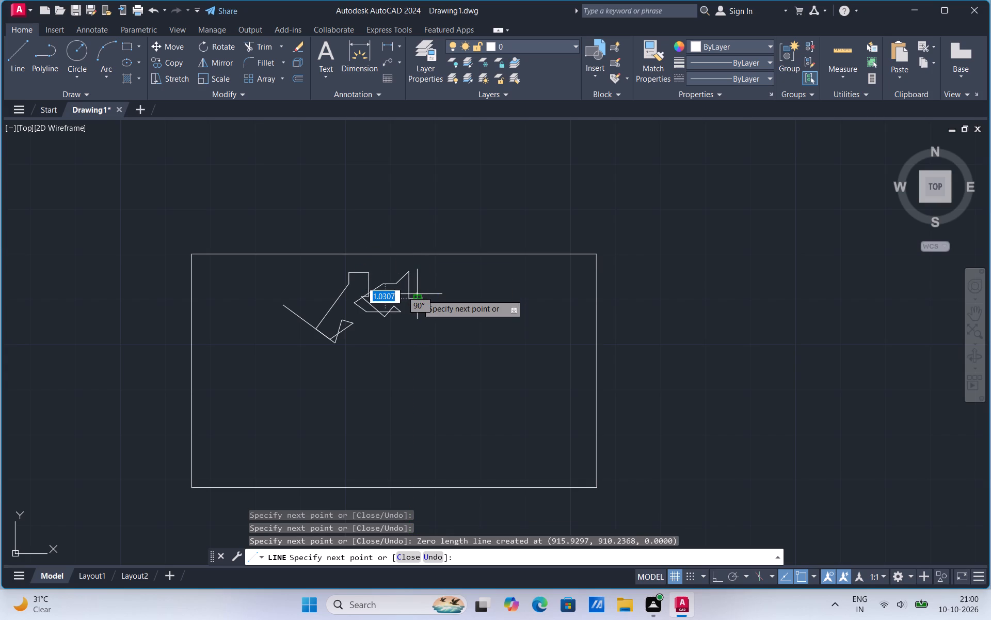
Turn the line back west into a small notch, and draw a narrow triangle on the east side of the drop.
{"action": "left_click", "coordinate": [398, 300]}
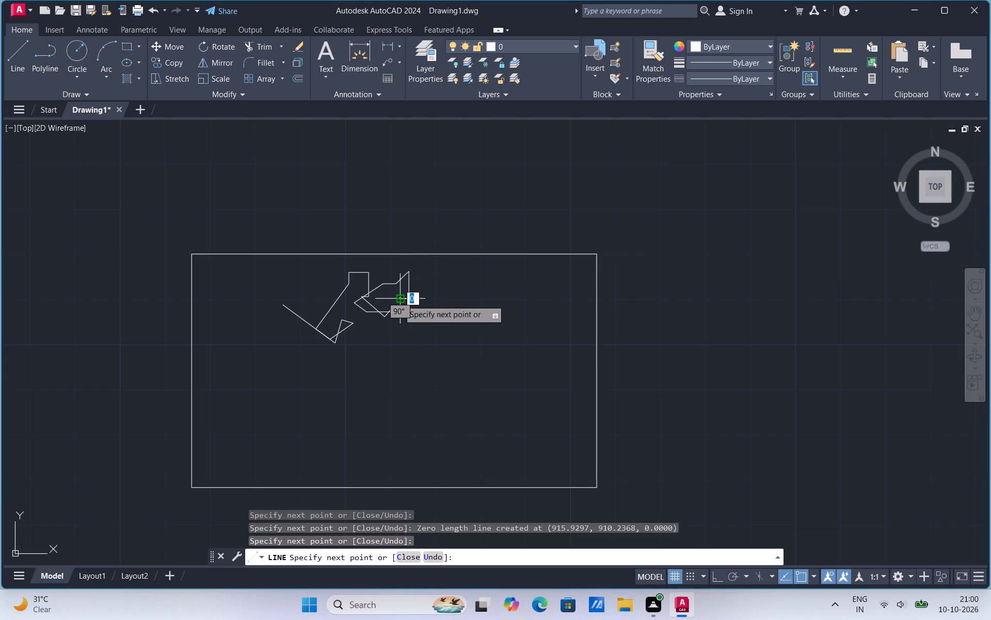
{"action": "left_click", "coordinate": [394, 288]}
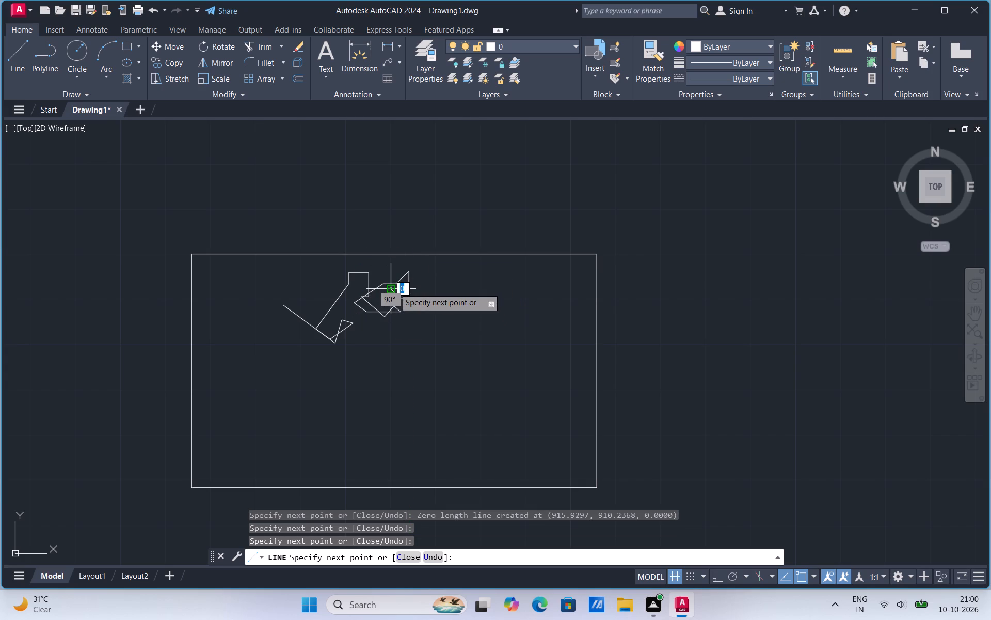
{"action": "left_click", "coordinate": [407, 296]}
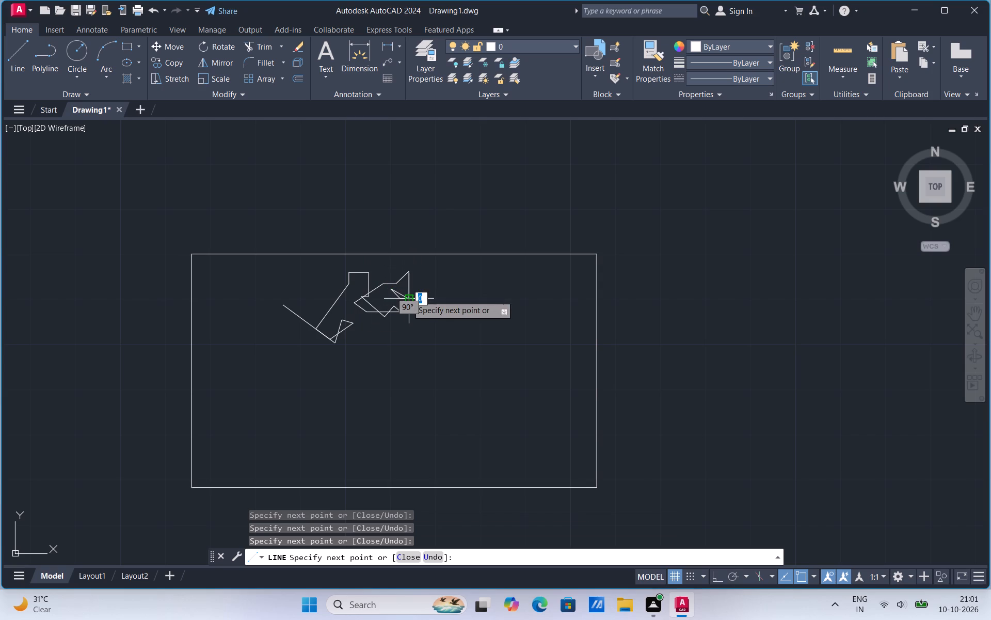
{"action": "left_click", "coordinate": [421, 275]}
{"action": "left_click", "coordinate": [421, 275]}
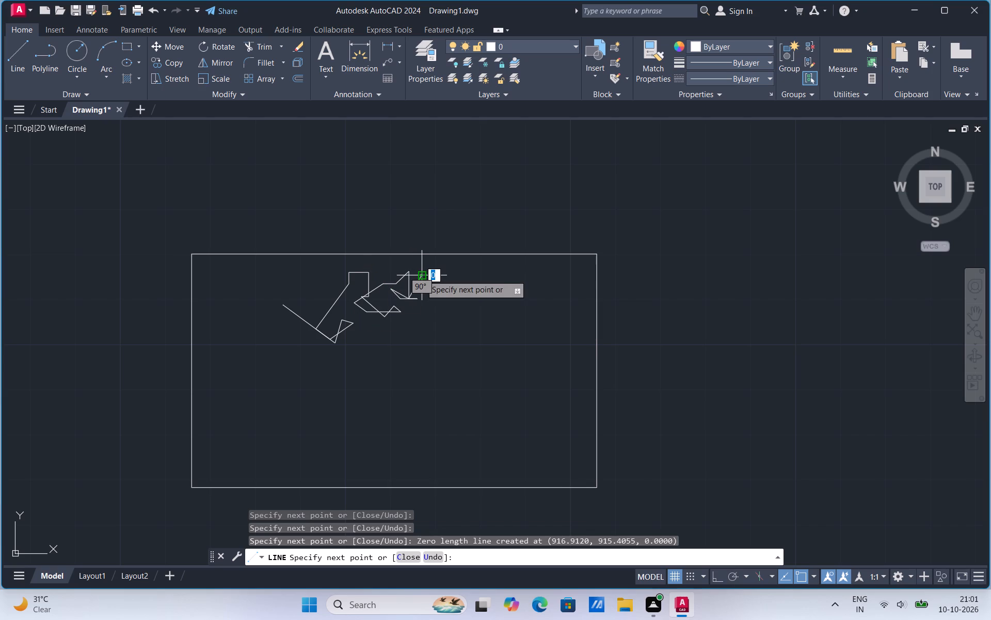
{"action": "left_click", "coordinate": [437, 292]}
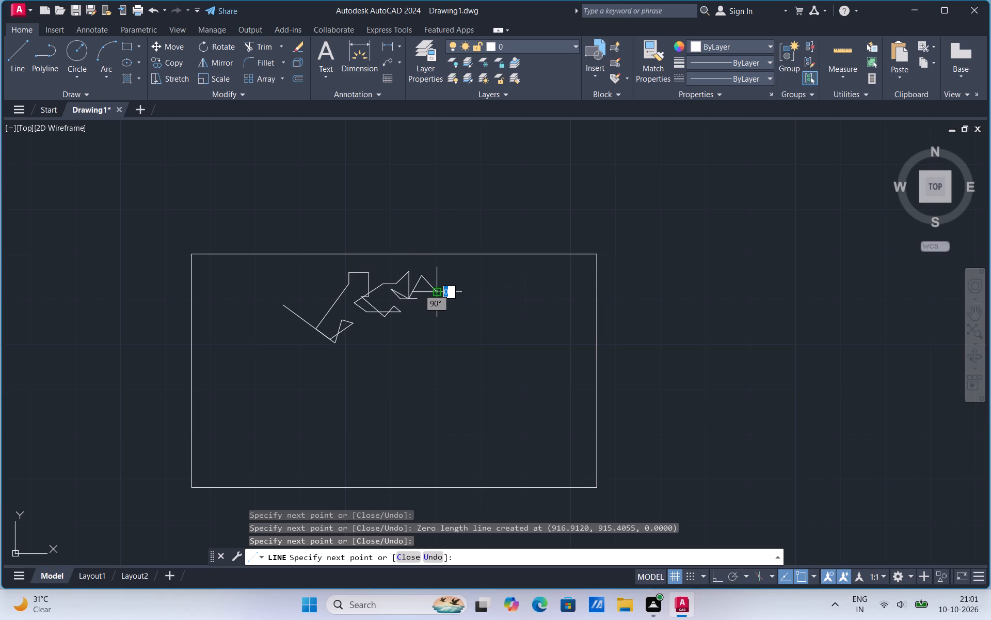
{"action": "left_click", "coordinate": [418, 297]}
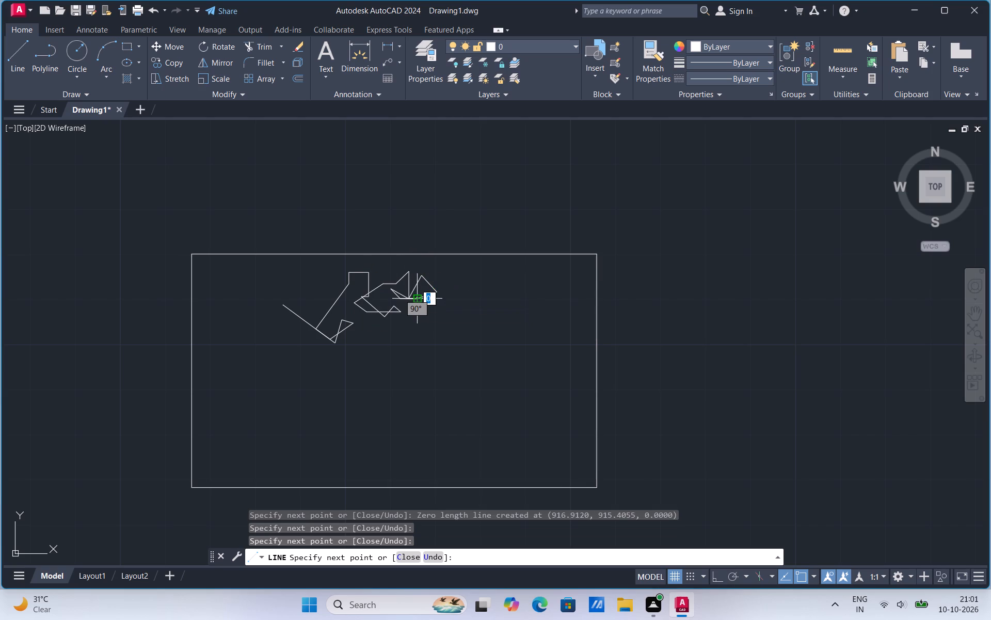
Run the line about 8.2 northeast across the narrow triangle, and wind it back south and west to the notch.
{"action": "left_click", "coordinate": [442, 272]}
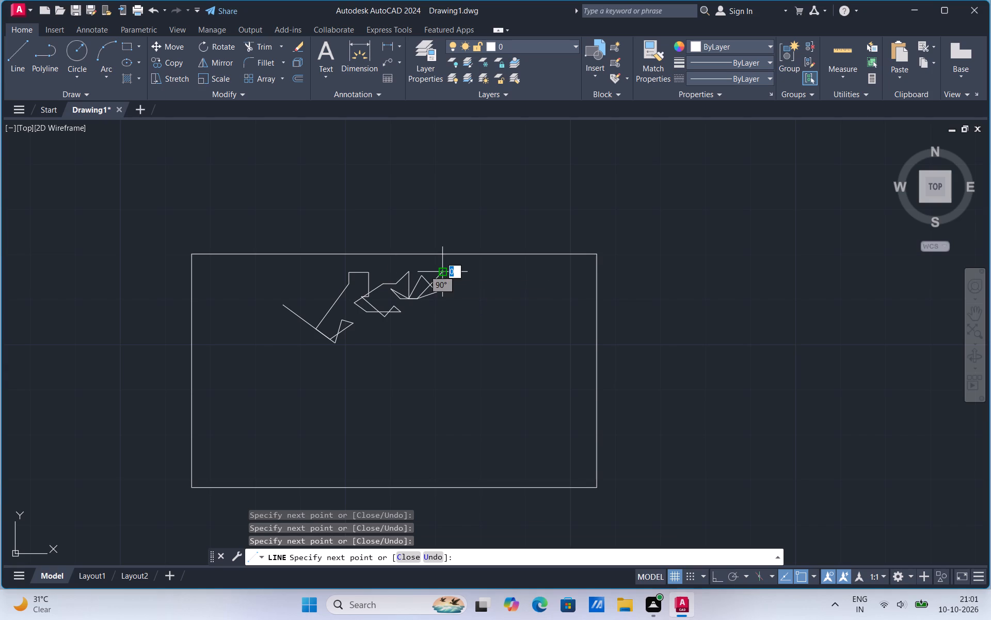
{"action": "left_click", "coordinate": [423, 290]}
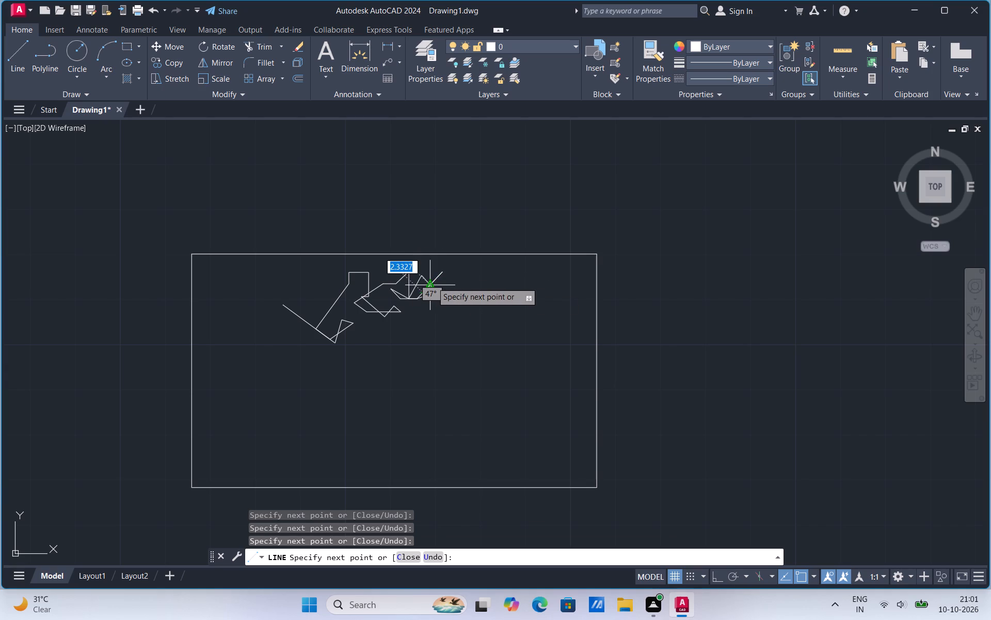
{"action": "left_click", "coordinate": [436, 311]}
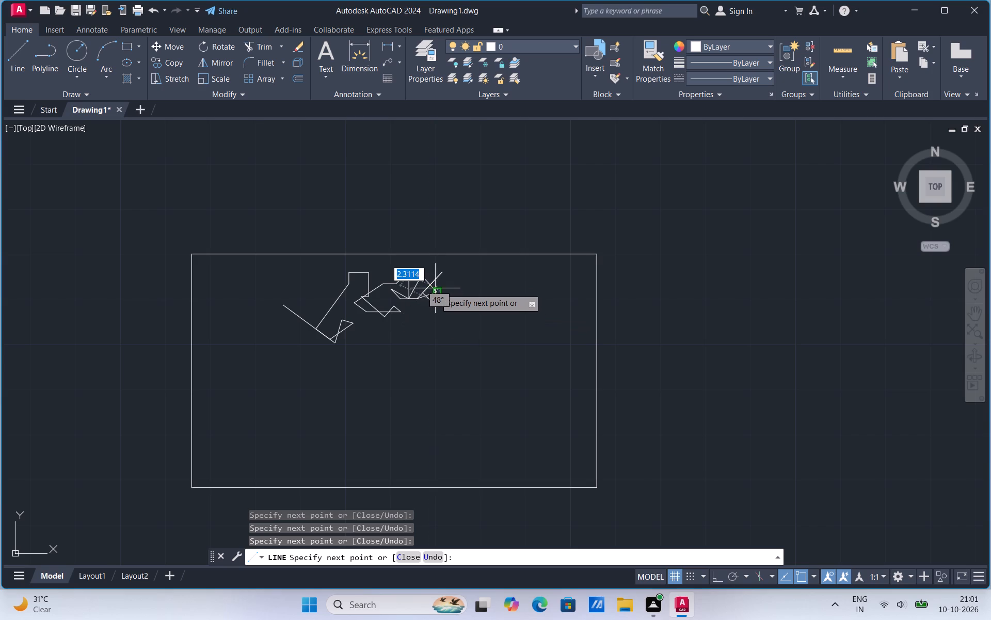
{"action": "left_click", "coordinate": [435, 288]}
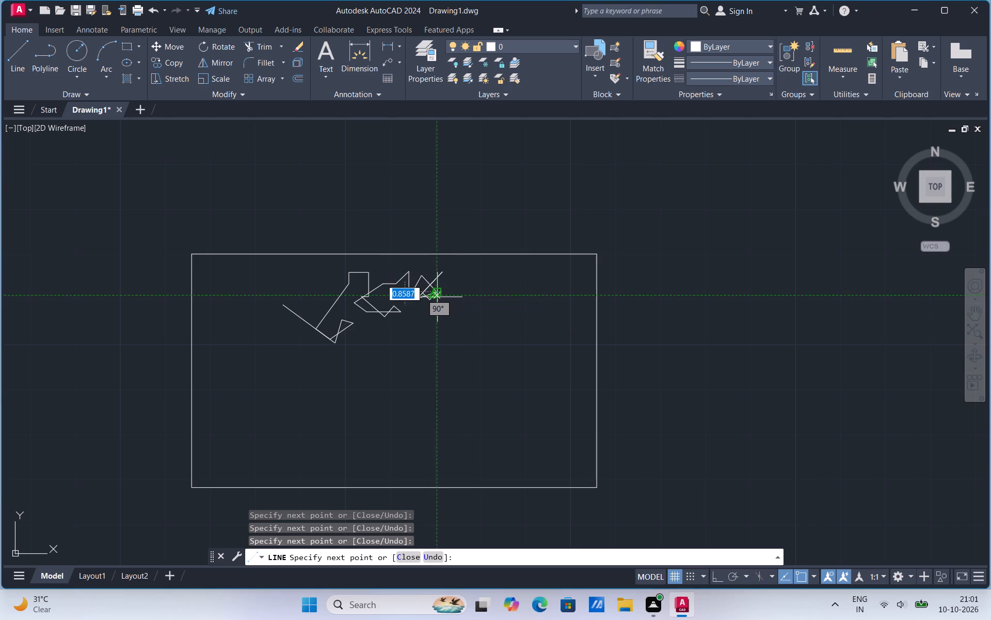
{"action": "left_click", "coordinate": [417, 311]}
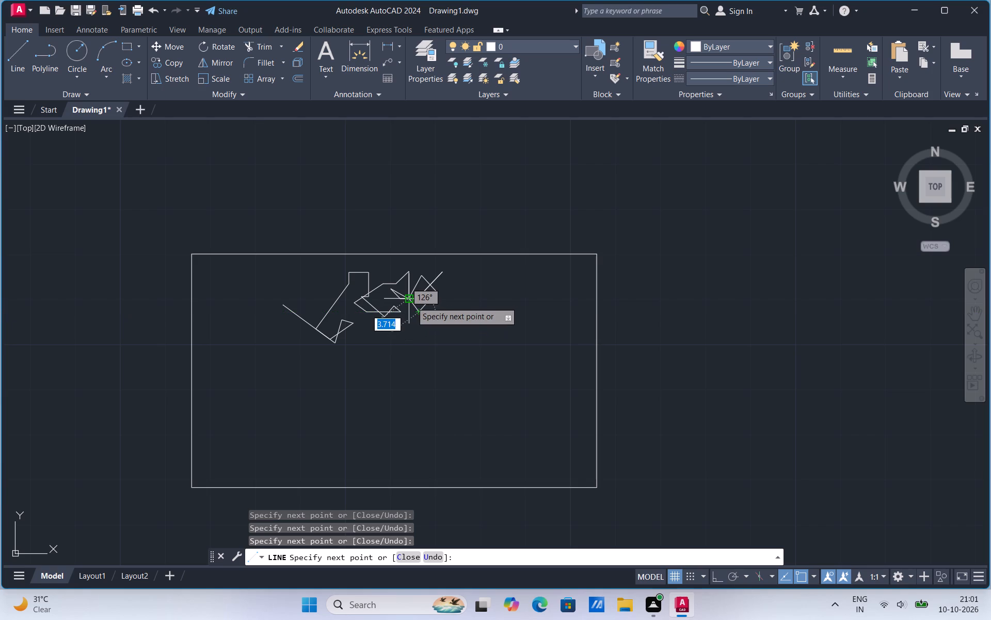
{"action": "left_click", "coordinate": [398, 298]}
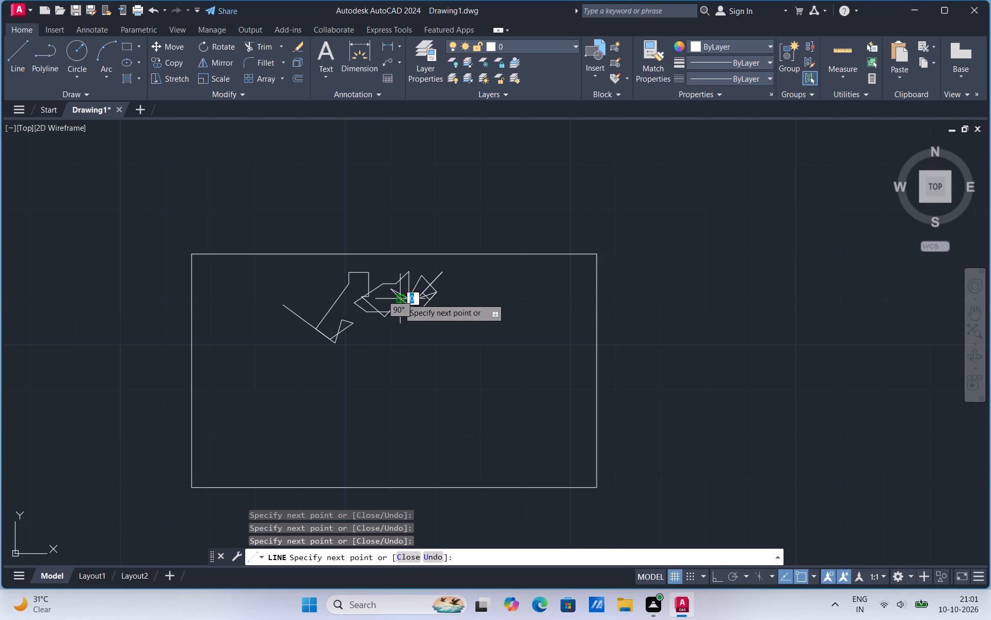
Run the line about 15.8 southwest from the notch, step it east and north, and bring it back just west of the first leg's foot.
{"action": "left_click", "coordinate": [372, 364]}
{"action": "left_click", "coordinate": [399, 361]}
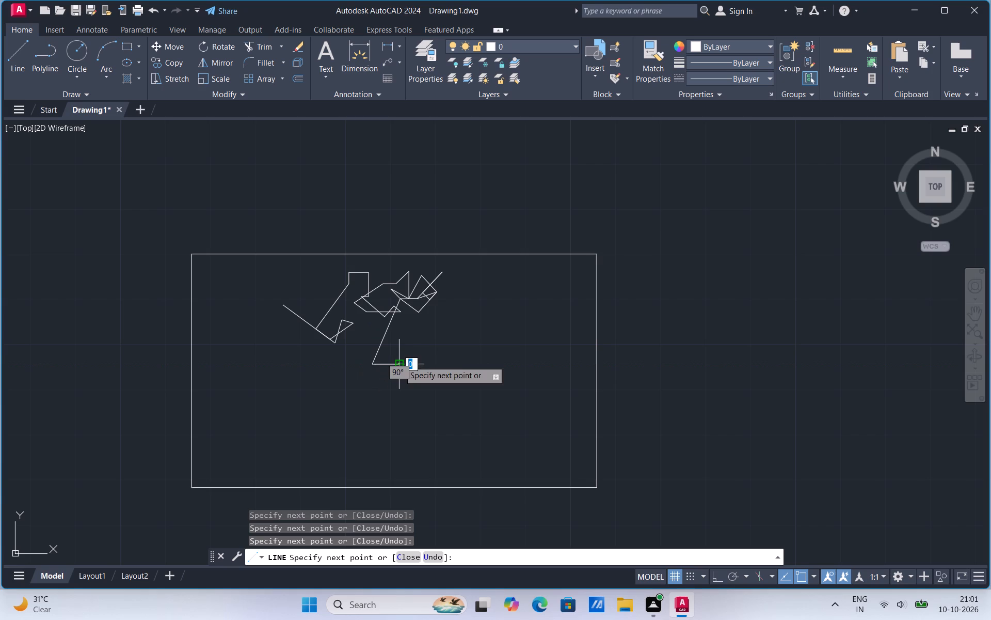
{"action": "left_click", "coordinate": [402, 340]}
{"action": "left_click", "coordinate": [412, 346]}
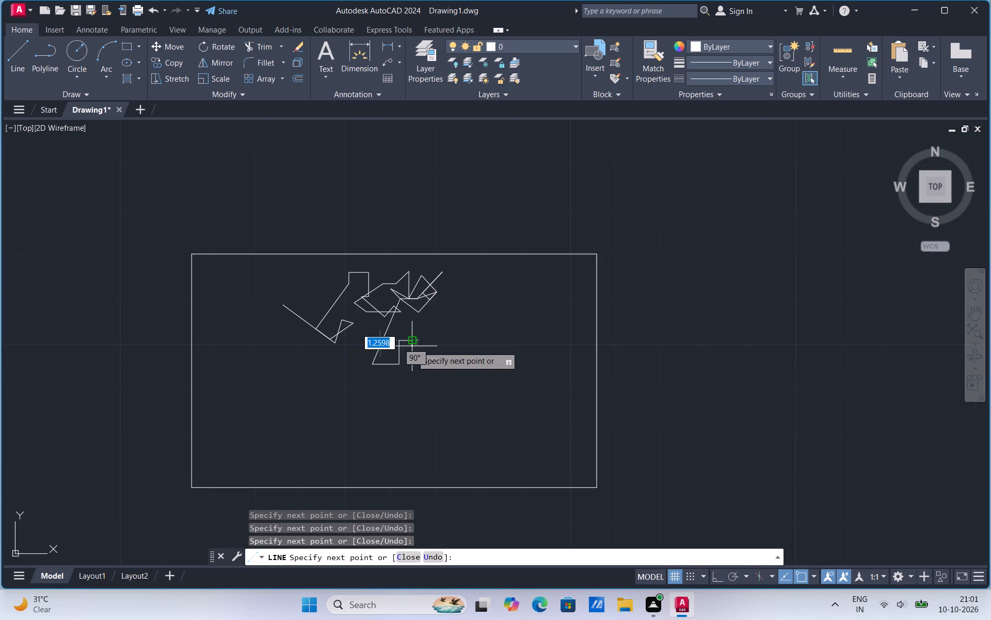
{"action": "left_click", "coordinate": [392, 370]}
{"action": "left_click", "coordinate": [365, 369]}
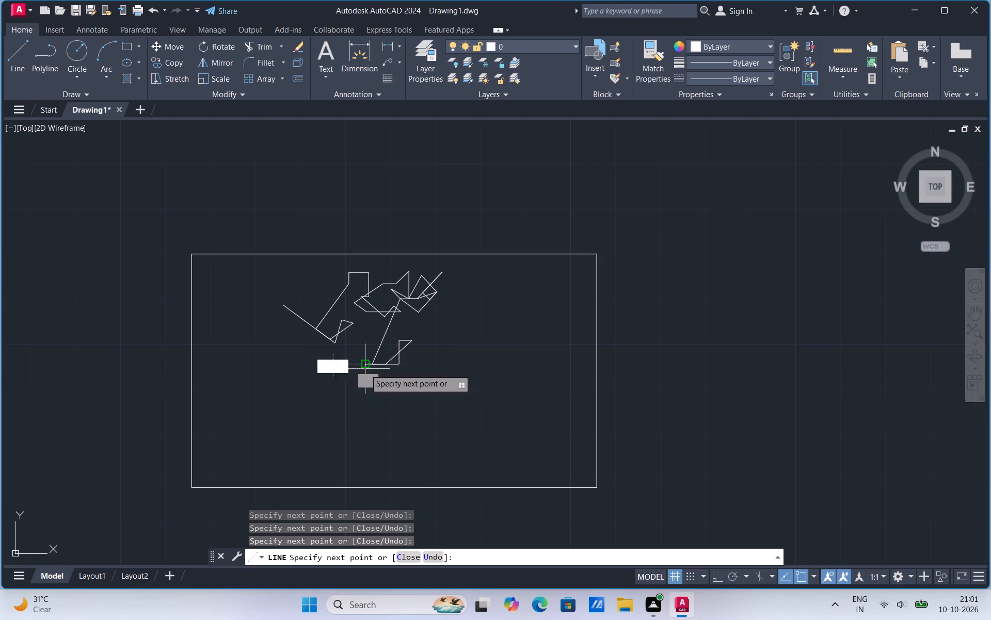
Arch the line over the small step, drop it about 10.6 southeast, and climb about 5.0 and 4.5 northeast to a peak.
{"action": "left_click", "coordinate": [376, 330]}
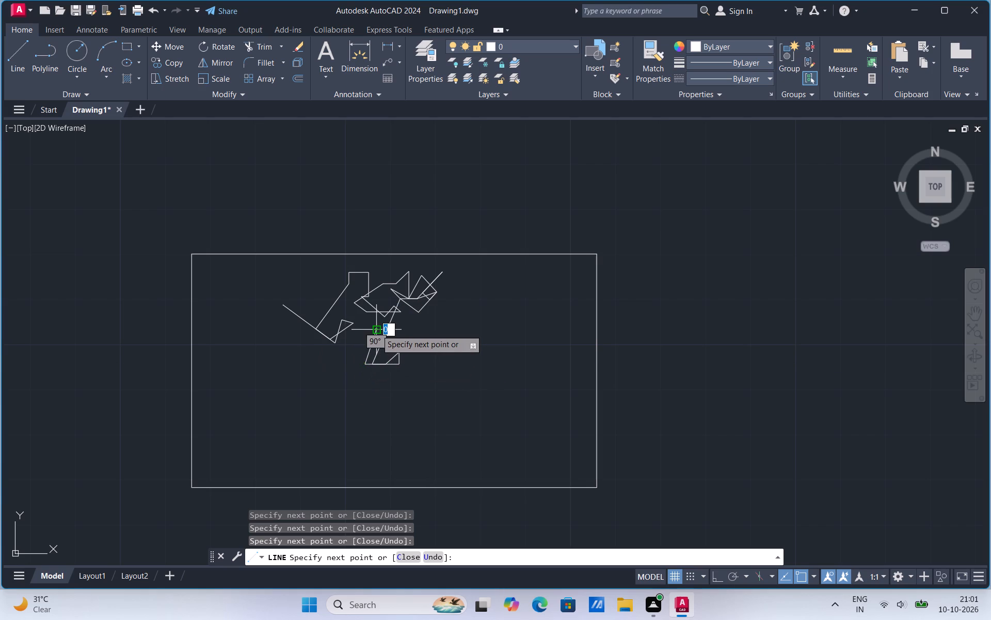
{"action": "left_click", "coordinate": [417, 328]}
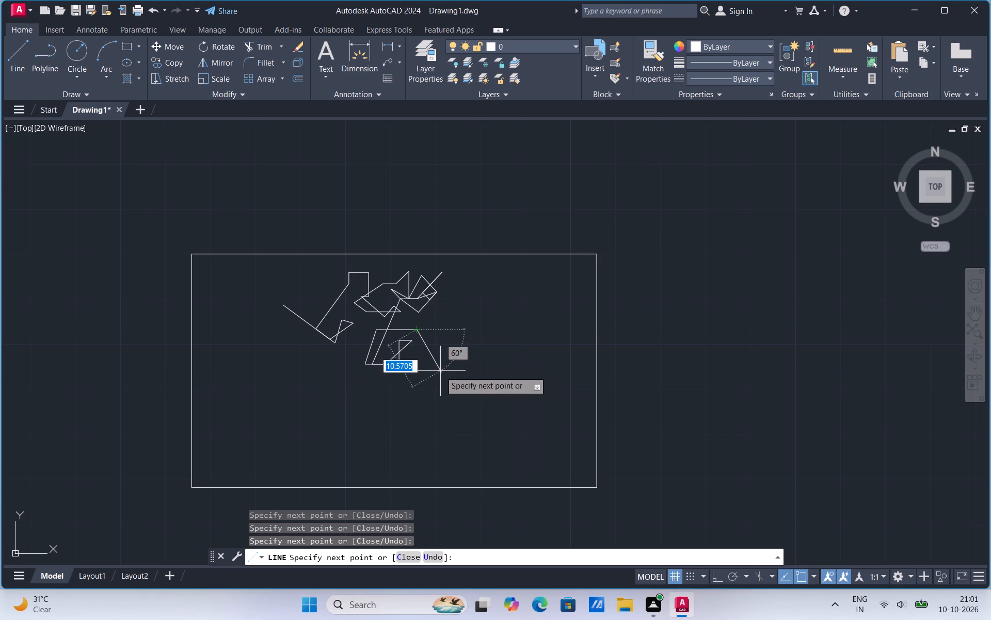
{"action": "left_click", "coordinate": [440, 371]}
{"action": "left_click", "coordinate": [445, 358]}
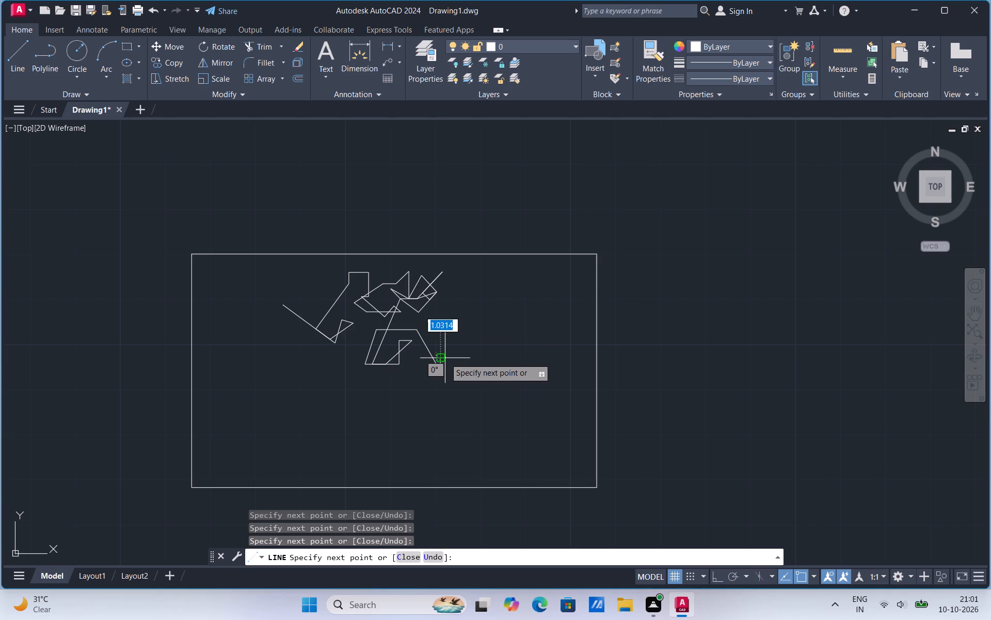
{"action": "left_click", "coordinate": [445, 358]}
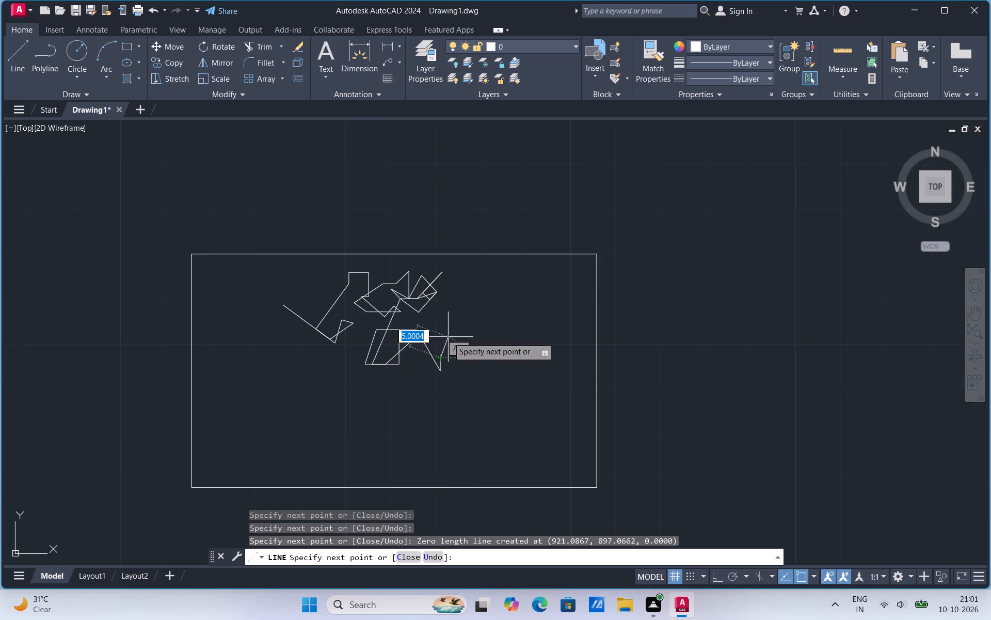
{"action": "left_click", "coordinate": [448, 337]}
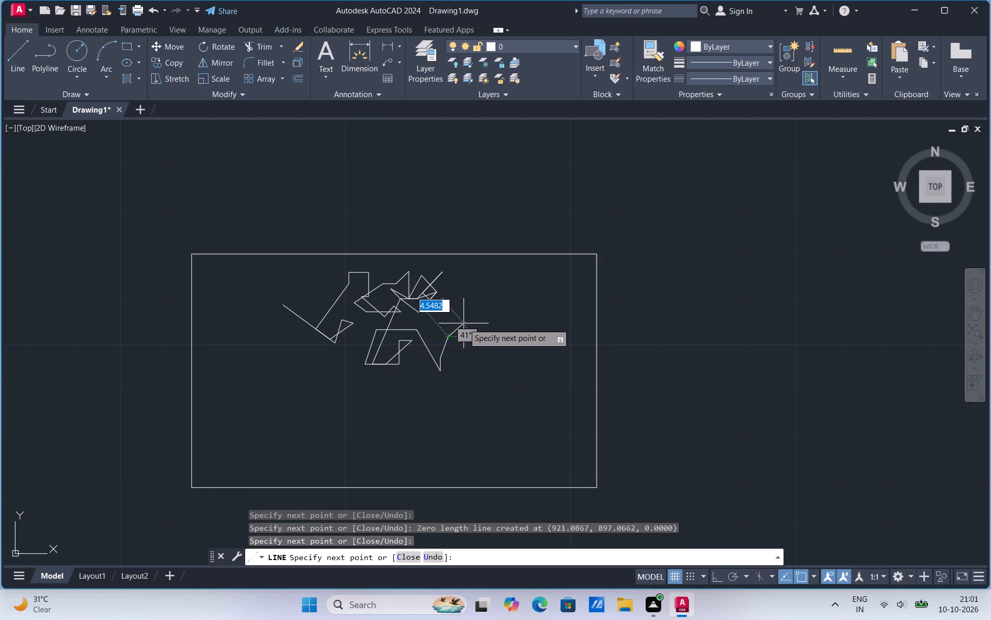
{"action": "left_click", "coordinate": [463, 323]}
Drop the line south from the peak, zigzag it east with a 3.2 drop, and wind it back to the peak's vertical.
{"action": "left_click", "coordinate": [463, 351]}
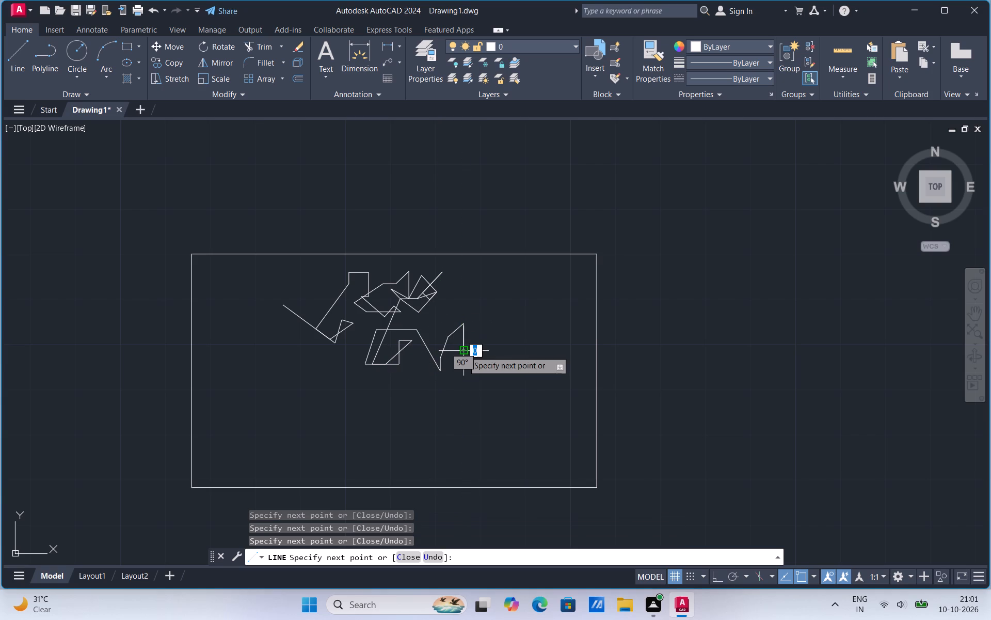
{"action": "left_click", "coordinate": [486, 321]}
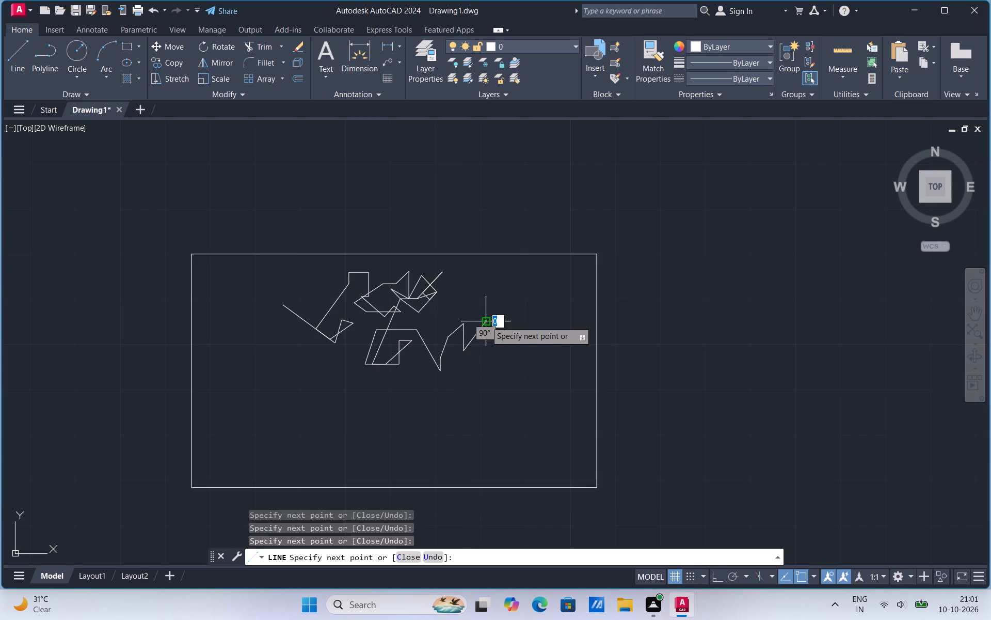
{"action": "left_click", "coordinate": [486, 321]}
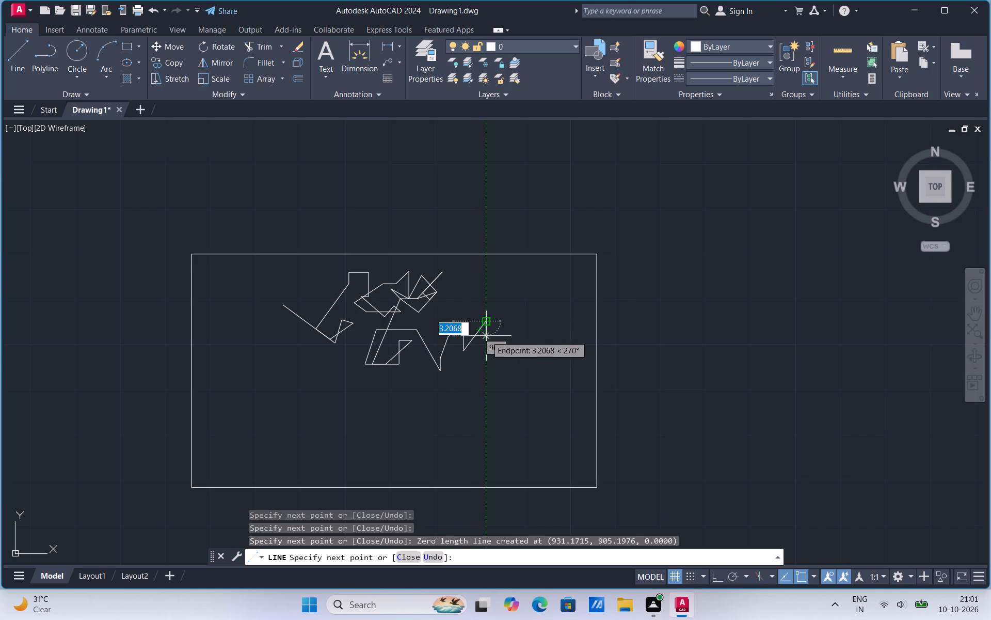
{"action": "left_click", "coordinate": [486, 336]}
{"action": "left_click", "coordinate": [461, 341]}
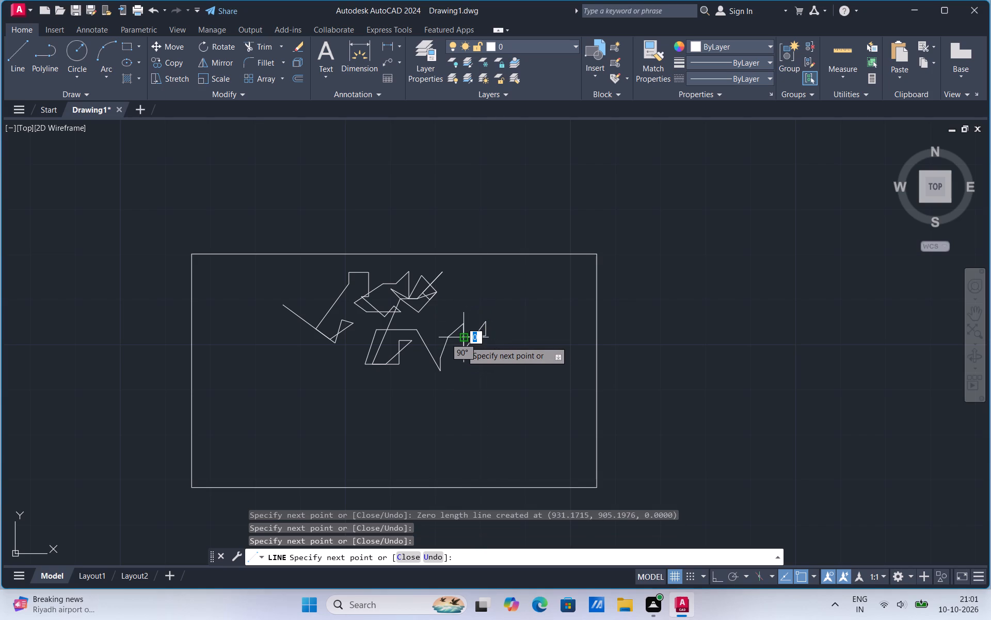
{"action": "left_click", "coordinate": [463, 319]}
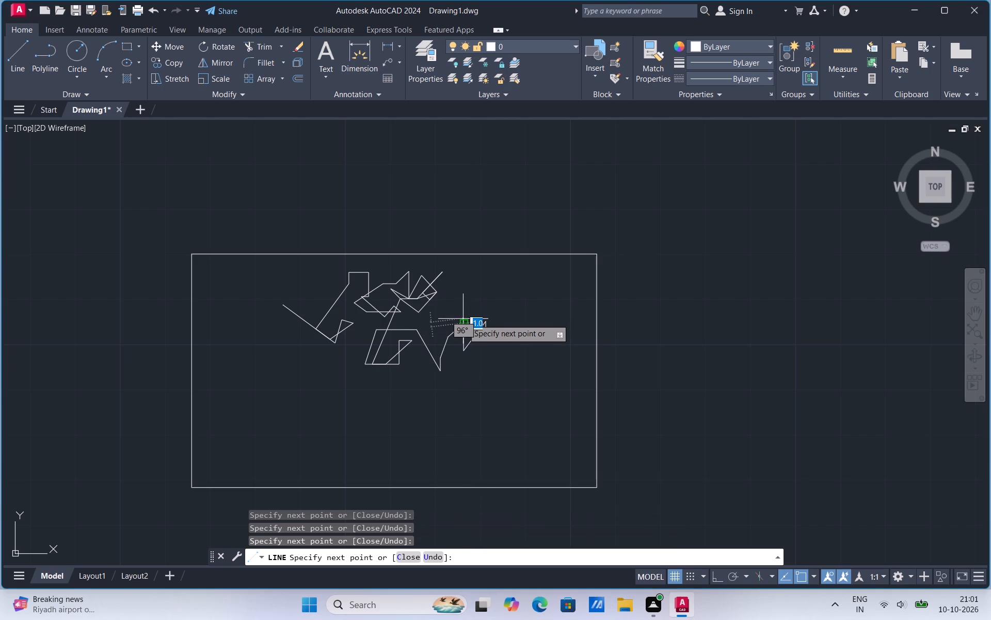
{"action": "left_click", "coordinate": [473, 332]}
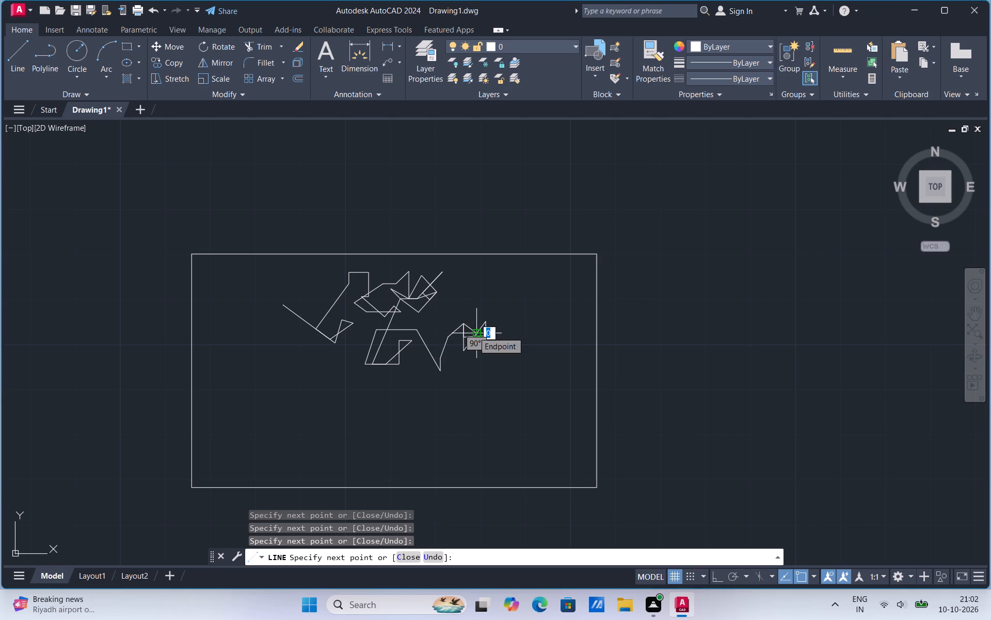
{"action": "left_click", "coordinate": [459, 351]}
{"action": "left_click", "coordinate": [464, 317]}
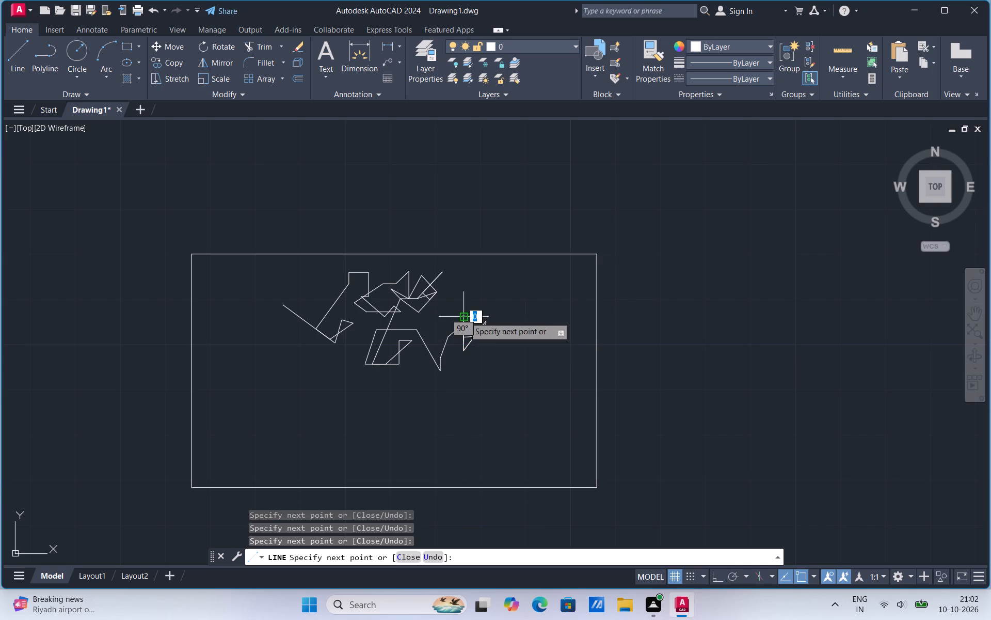
Take the line southwest to the long slanted leg, about 9.7 north to the upper shapes, and finish with a 5.6 vertical leg.
{"action": "left_click", "coordinate": [436, 351]}
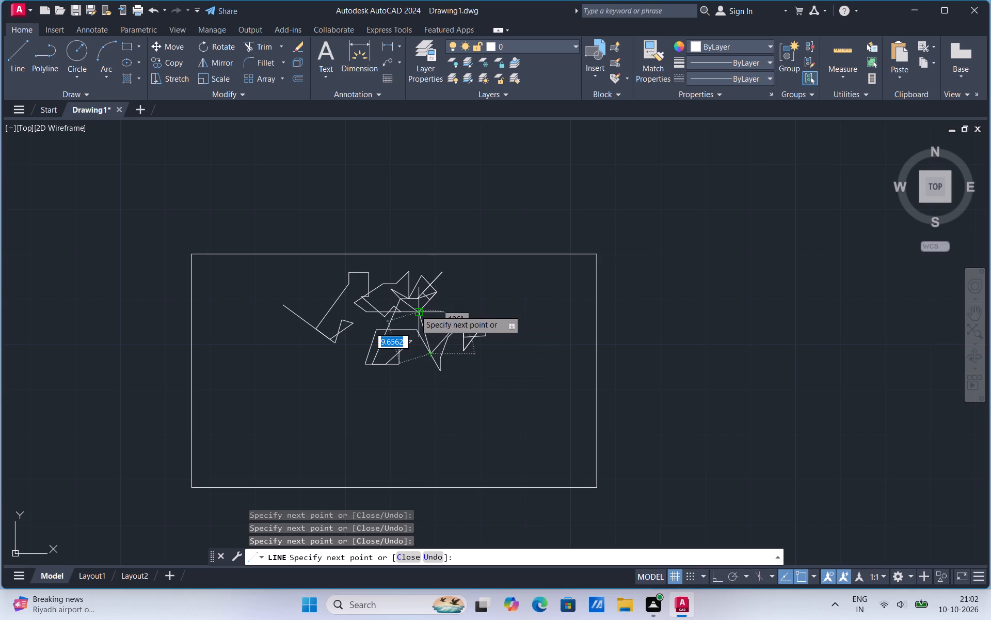
{"action": "left_click", "coordinate": [415, 310]}
{"action": "left_click", "coordinate": [426, 323]}
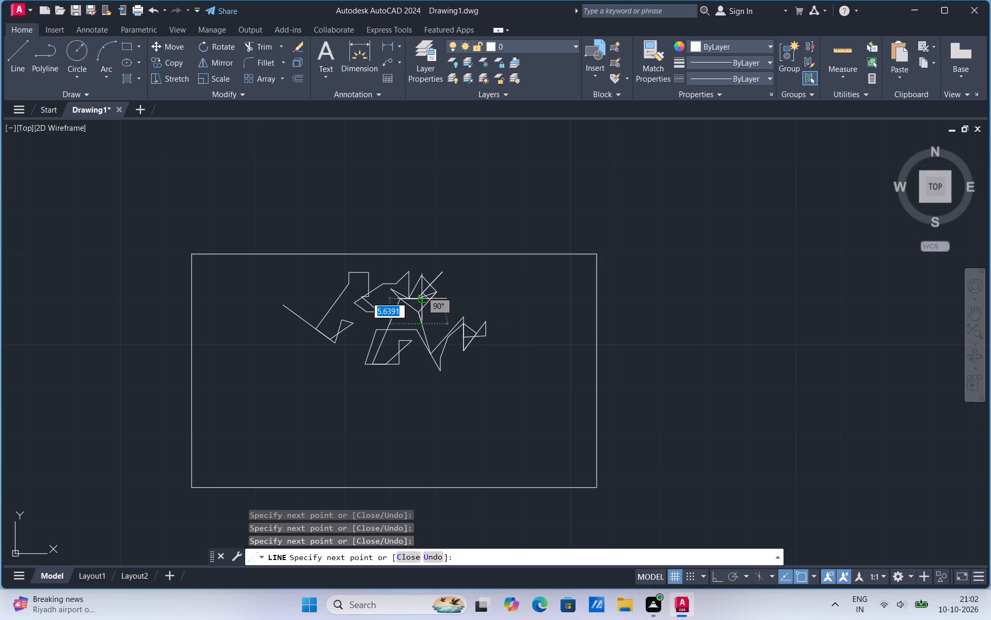
{"action": "left_click", "coordinate": [420, 299]}
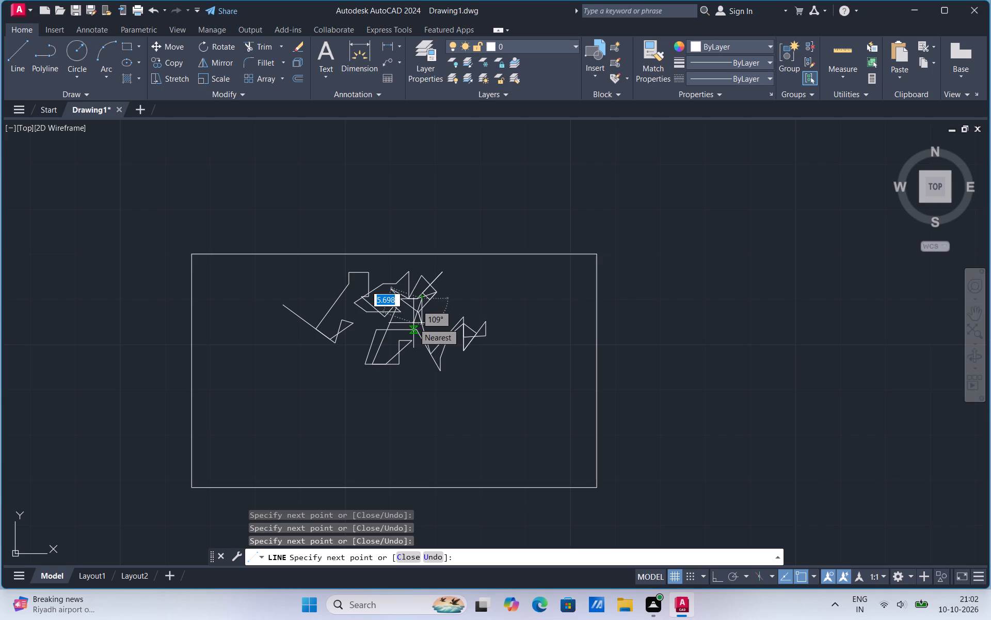
Run a long diagonal southeast from the upper shapes, and add a small triangle at its lower end.
{"action": "left_click", "coordinate": [468, 373]}
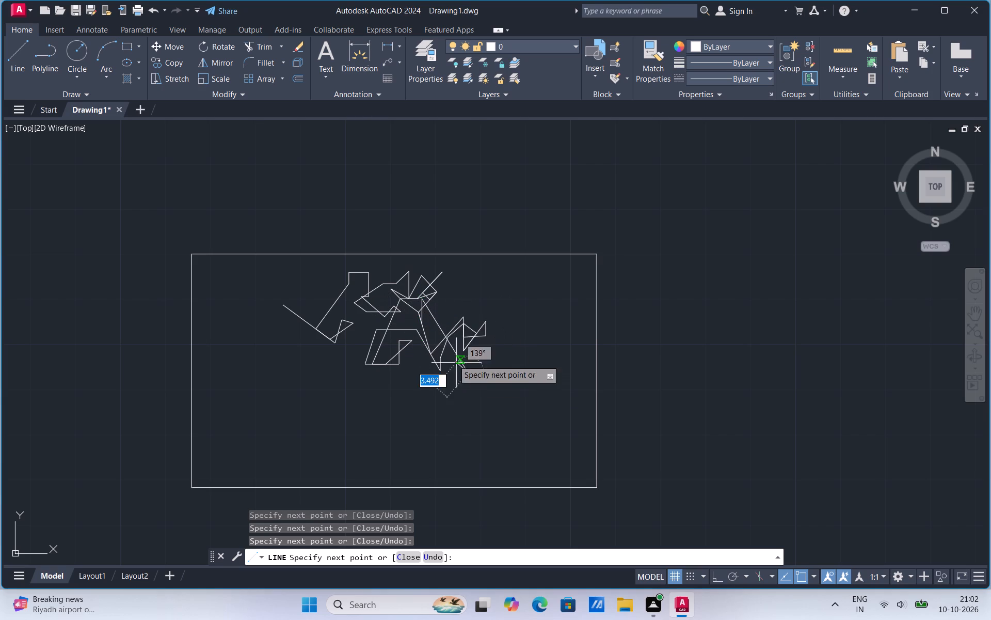
{"action": "left_click", "coordinate": [436, 347]}
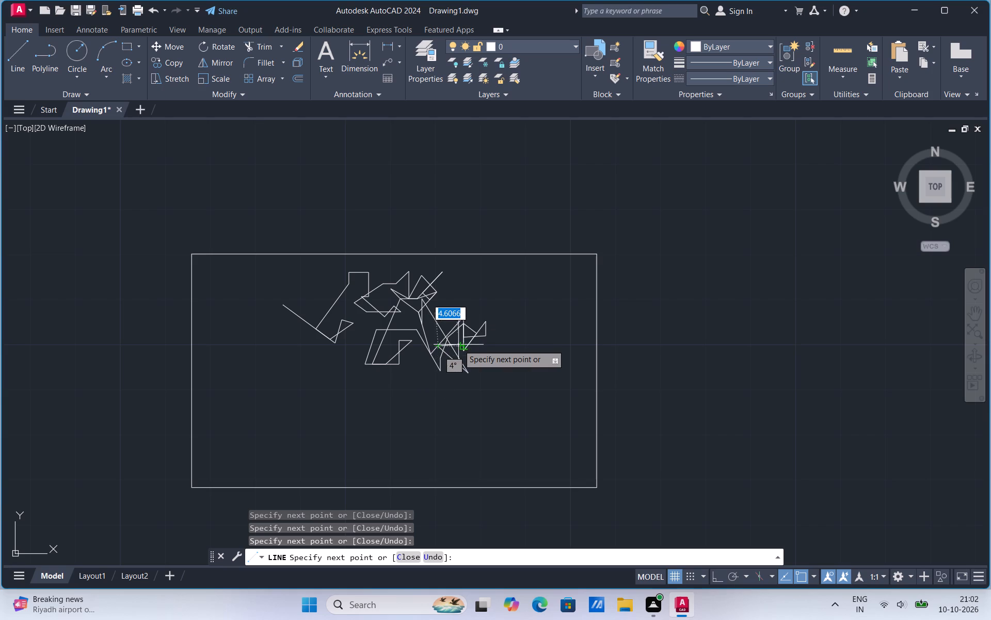
{"action": "left_click", "coordinate": [458, 345]}
{"action": "left_click", "coordinate": [456, 374]}
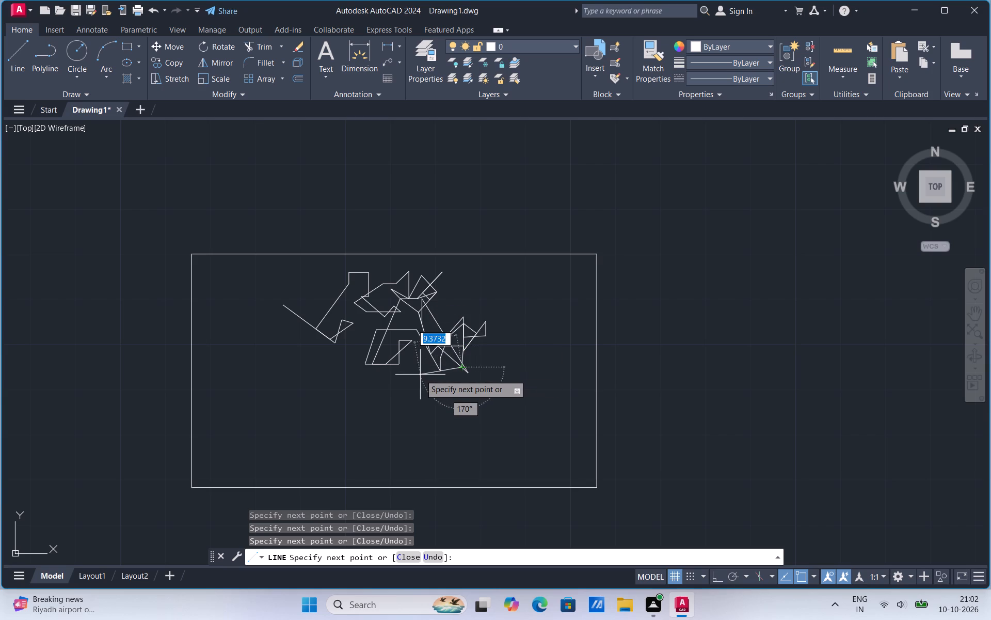
Take the line about 9.4 west and northwest to the stepped shape, drop it about 7.1 south, and box it back up on the west.
{"action": "left_click", "coordinate": [420, 375]}
{"action": "left_click", "coordinate": [394, 356]}
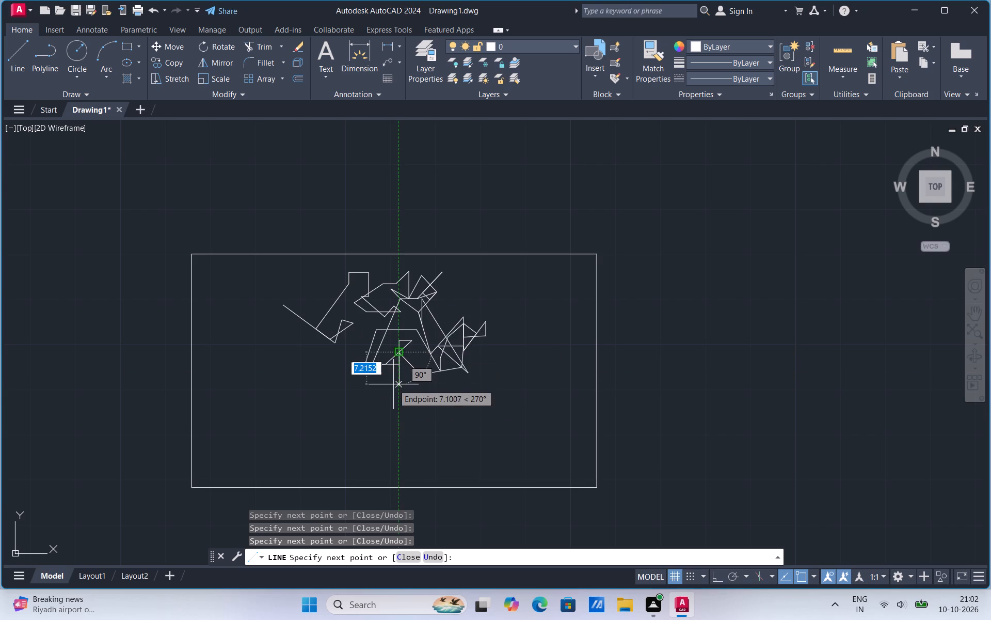
{"action": "left_click", "coordinate": [393, 385]}
{"action": "left_click", "coordinate": [363, 382]}
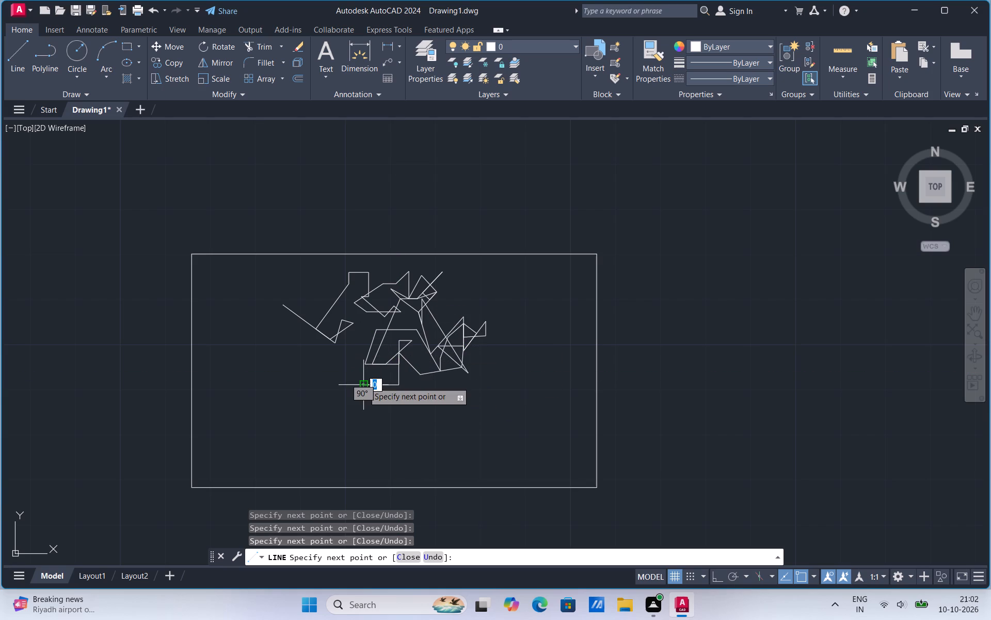
{"action": "left_click", "coordinate": [367, 357]}
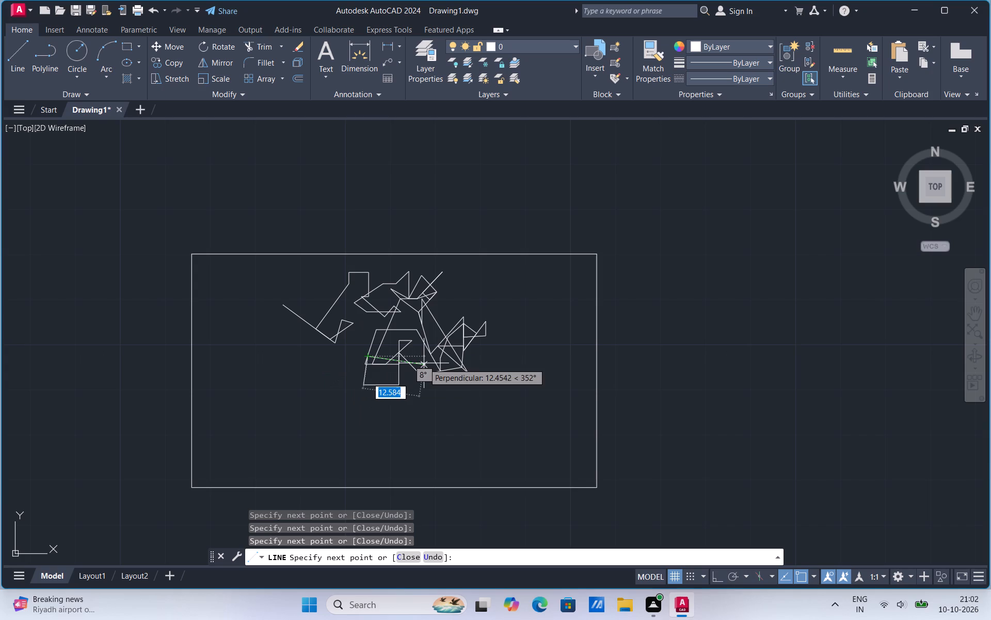
Run the line about 12.5 east across the box, southeast and back west, and form a small triangle with a short vertical leg.
{"action": "left_click", "coordinate": [424, 363]}
{"action": "left_click", "coordinate": [441, 412]}
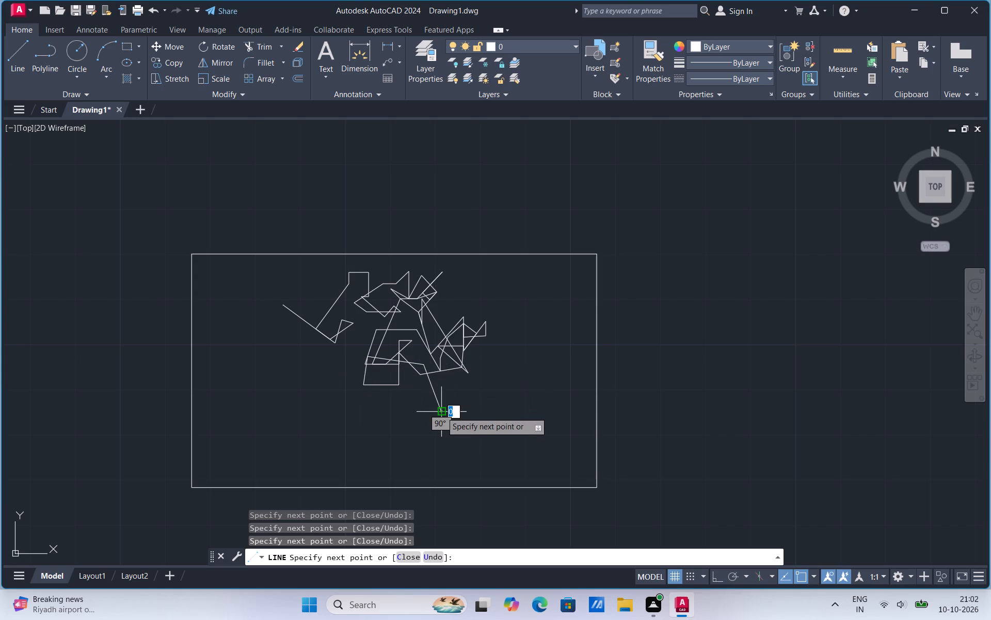
{"action": "left_click", "coordinate": [372, 417]}
{"action": "left_click", "coordinate": [360, 398]}
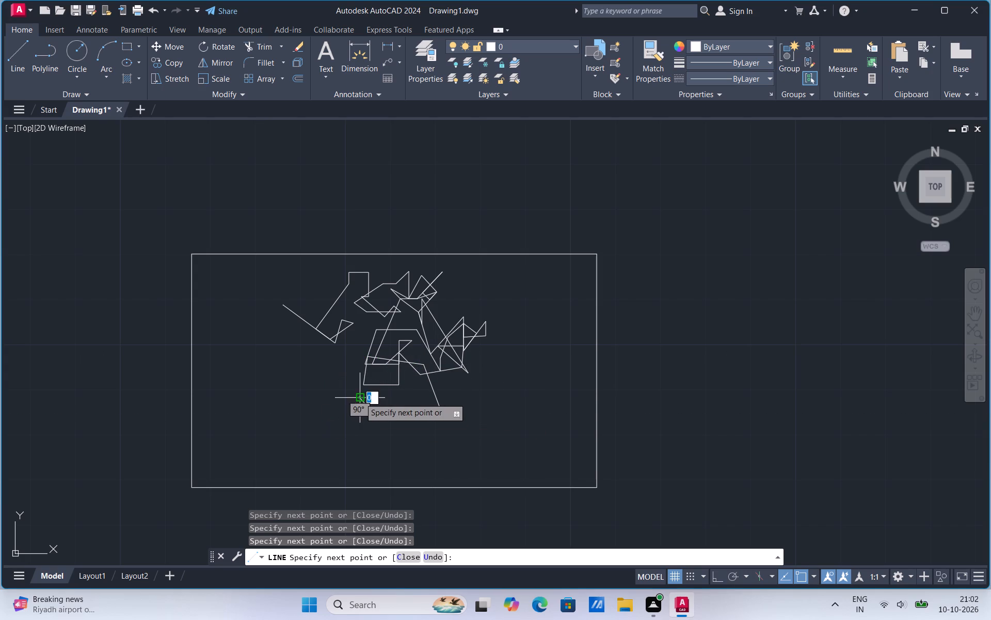
{"action": "left_click", "coordinate": [350, 413]}
{"action": "left_click", "coordinate": [372, 417]}
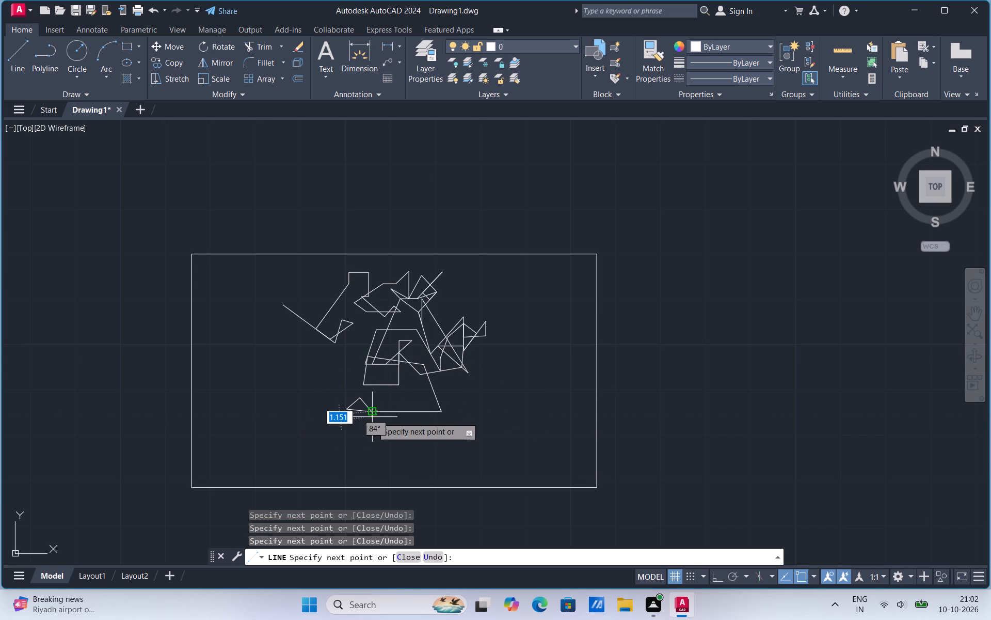
{"action": "left_click", "coordinate": [367, 392]}
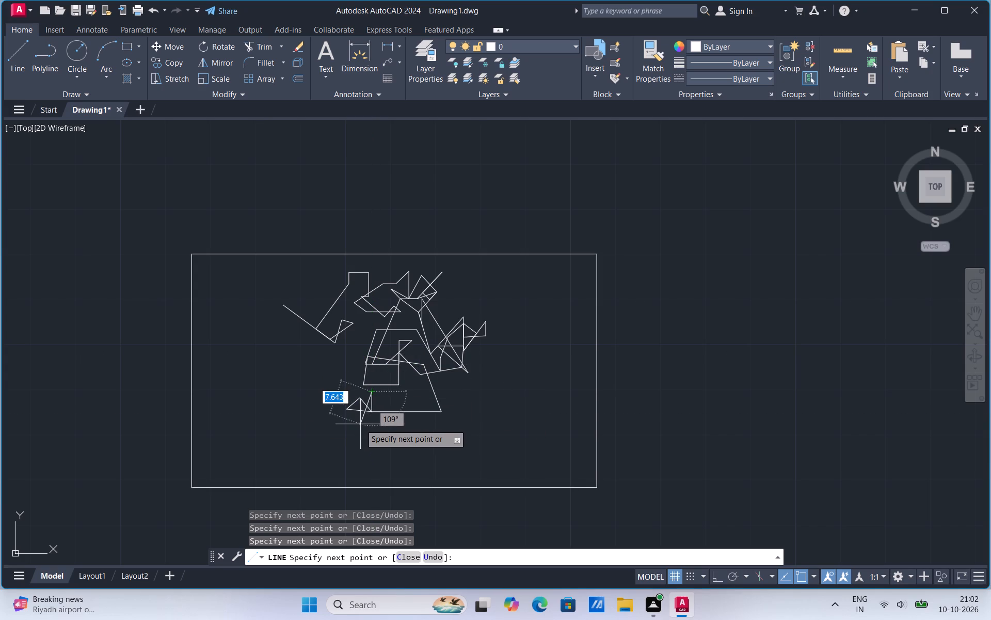
Draw the line about 7.6 southwest, east and 7.3 northwest, extend it west past the small triangle, and slant it southeast.
{"action": "left_click", "coordinate": [360, 424]}
{"action": "left_click", "coordinate": [396, 429]}
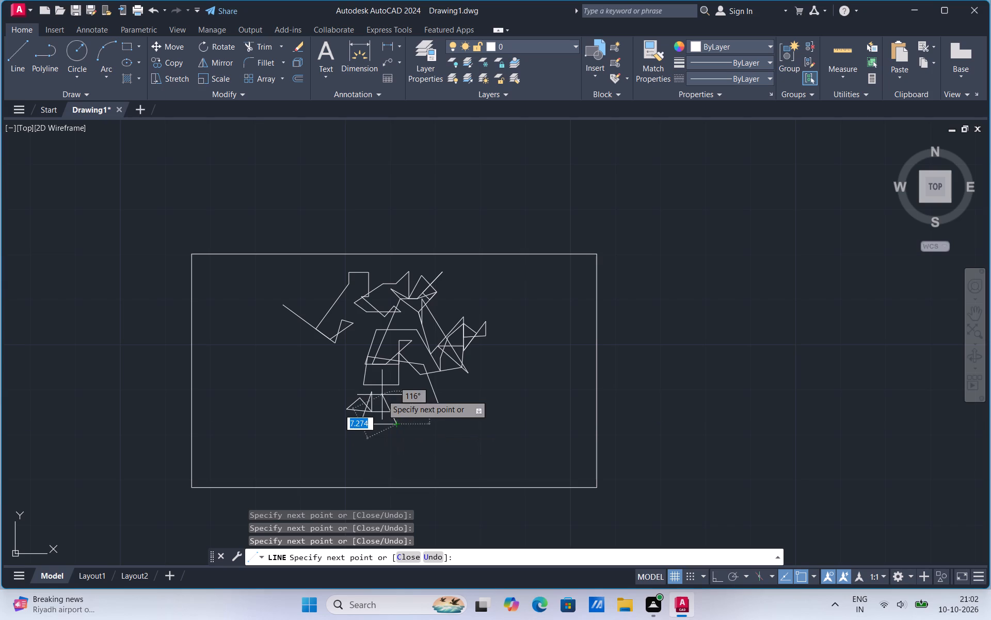
{"action": "left_click", "coordinate": [382, 395]}
{"action": "left_click", "coordinate": [323, 392]}
{"action": "left_click", "coordinate": [347, 430]}
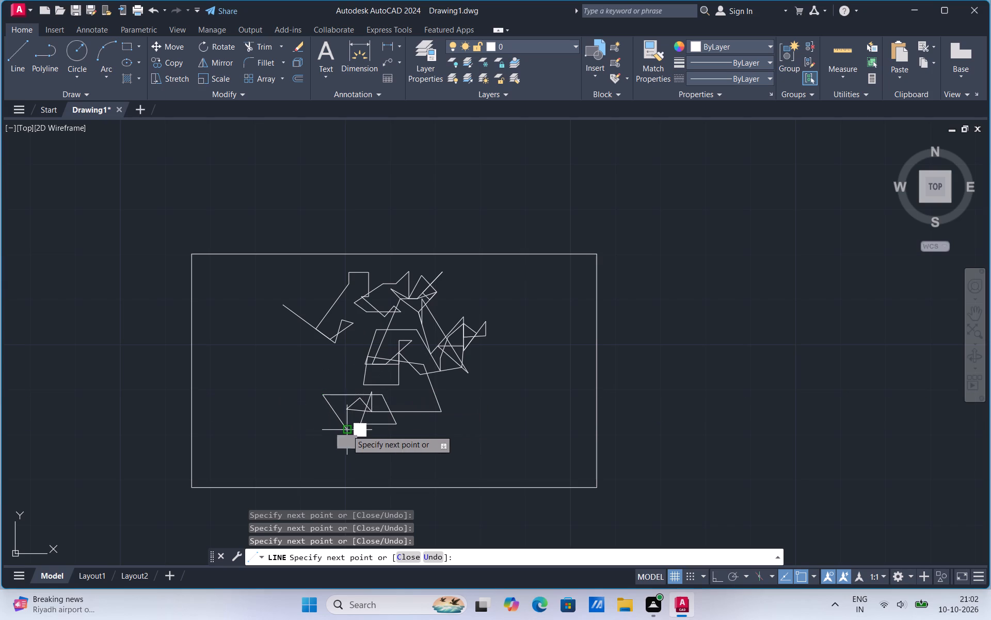
Run the line east, up to the box, and down near the rectangle's south edge, and return it northwest with a final 11.9 leg.
{"action": "left_click", "coordinate": [415, 417]}
{"action": "left_click", "coordinate": [374, 368]}
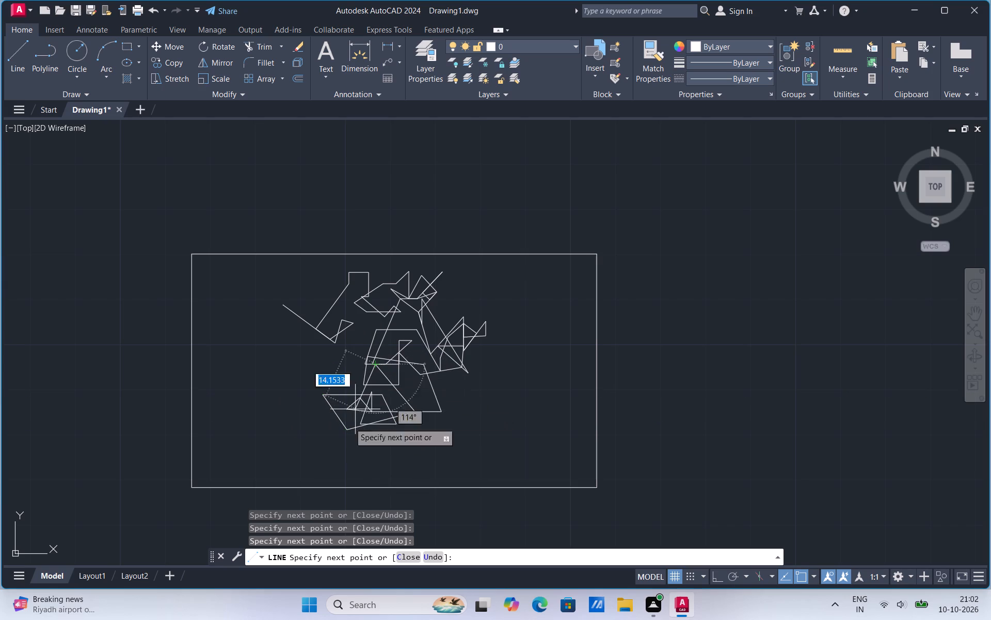
{"action": "left_click", "coordinate": [409, 462]}
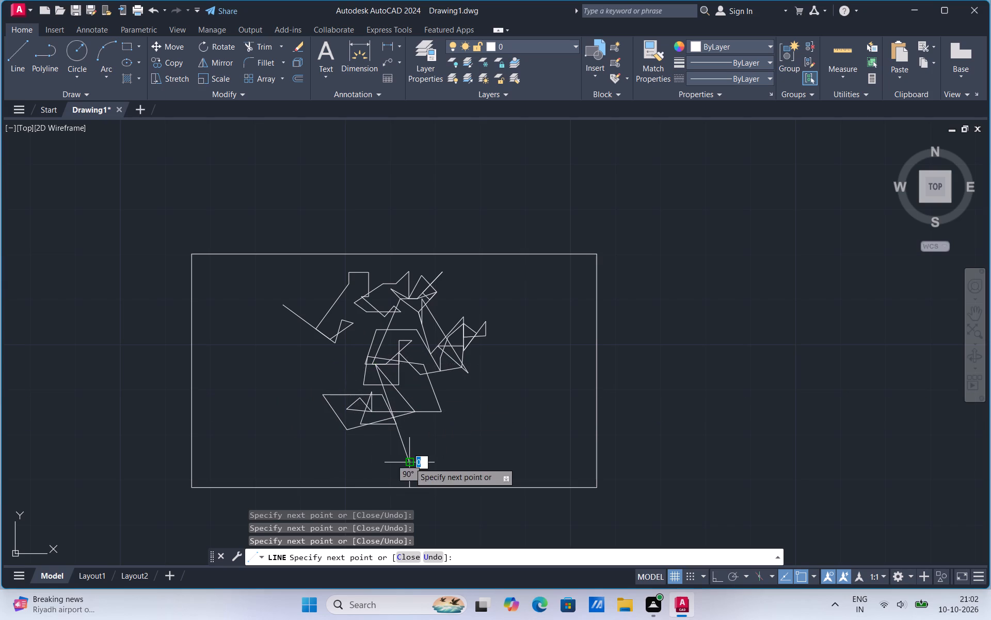
{"action": "left_click_drag", "start_coordinate": [393, 397], "coordinate": [335, 388]}
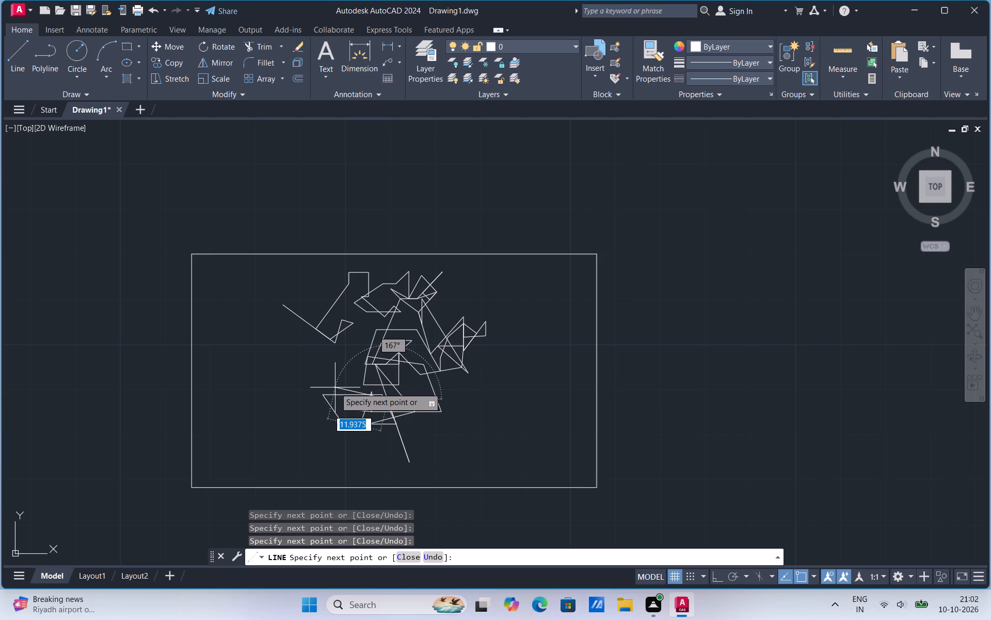
{"action": "left_click", "coordinate": [335, 388]}
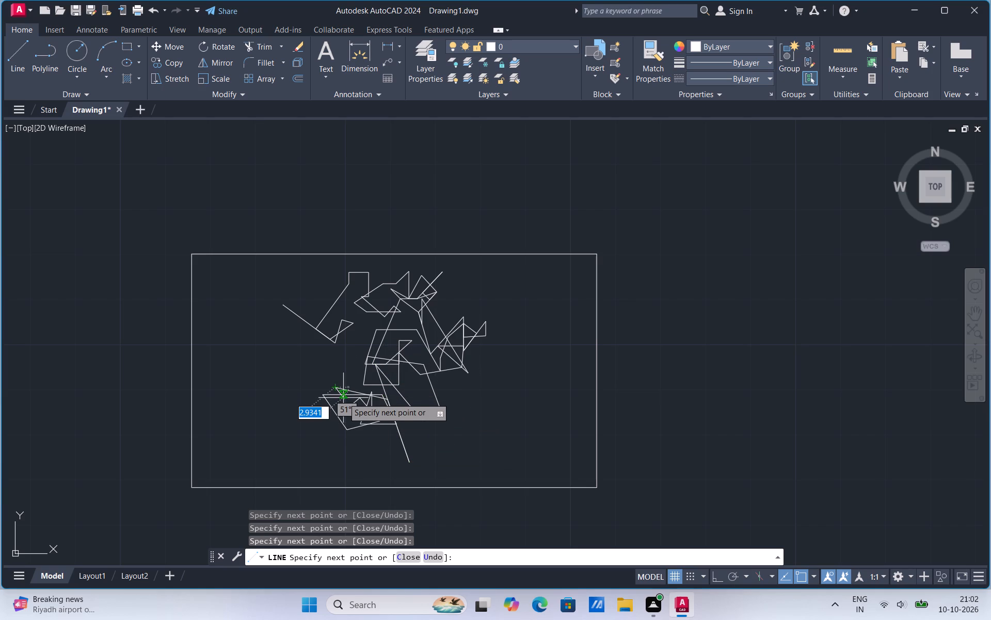
{"action": "left_click", "coordinate": [329, 384]}
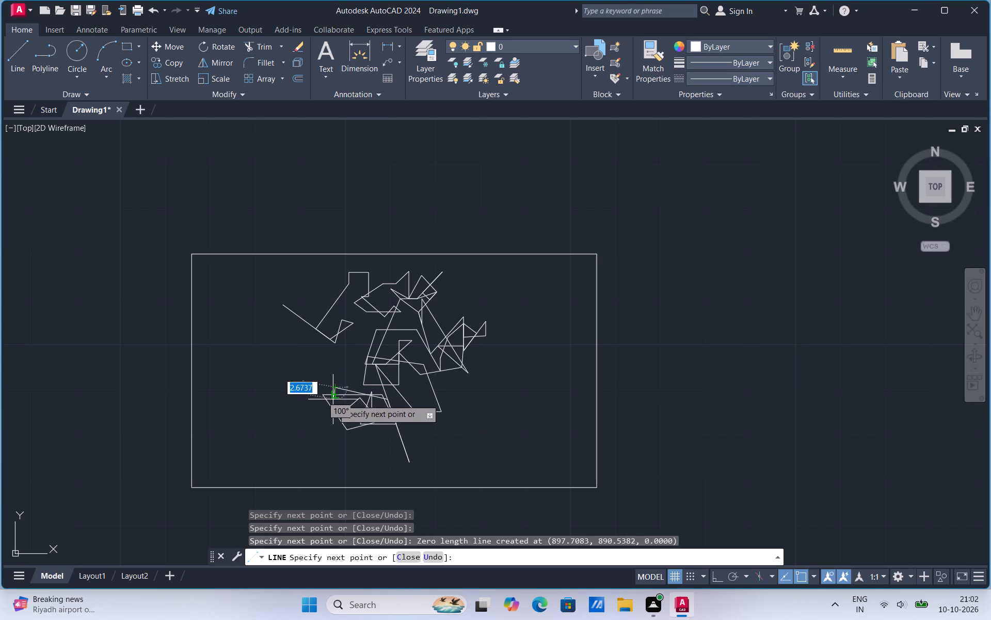
Run the line northwest toward the rectangle's west side, hook it northeast and back southeast, raise it vertically, and add a short west leg.
{"action": "left_click", "coordinate": [333, 399]}
{"action": "left_click", "coordinate": [294, 368]}
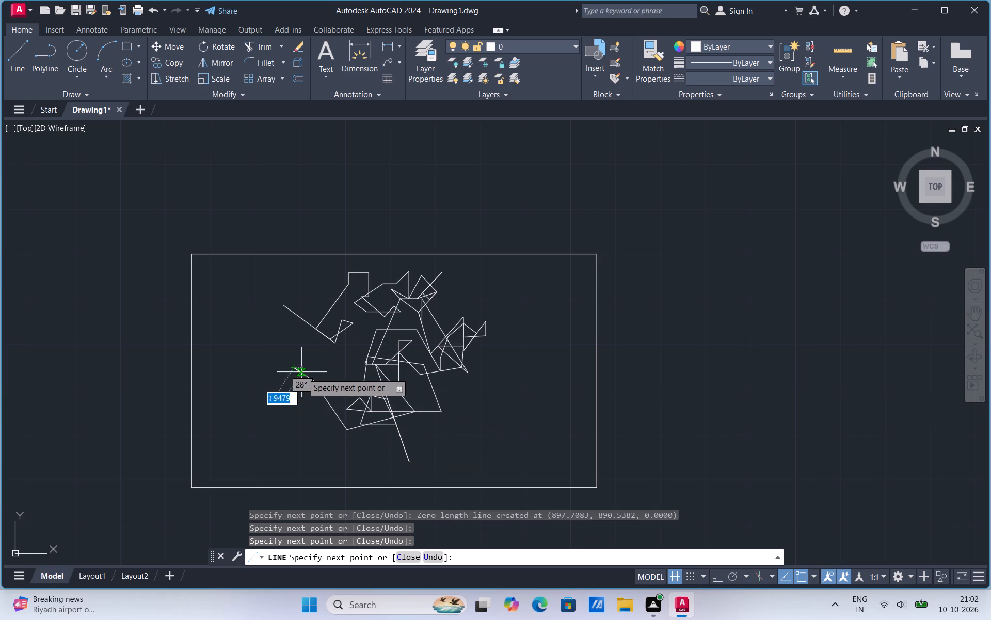
{"action": "left_click", "coordinate": [307, 377]}
{"action": "left_click", "coordinate": [273, 351]}
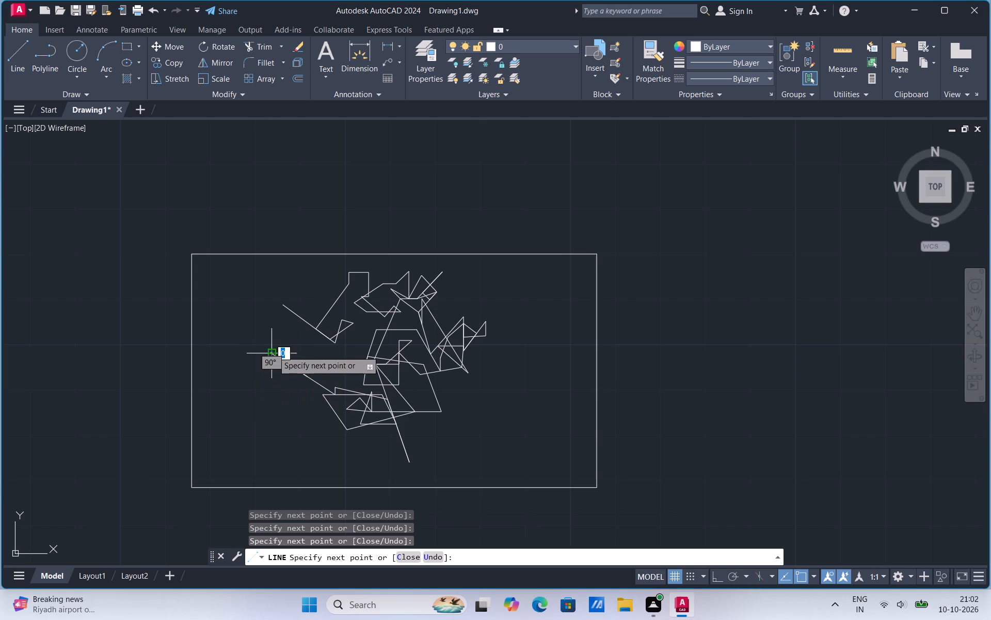
{"action": "left_click", "coordinate": [283, 327]}
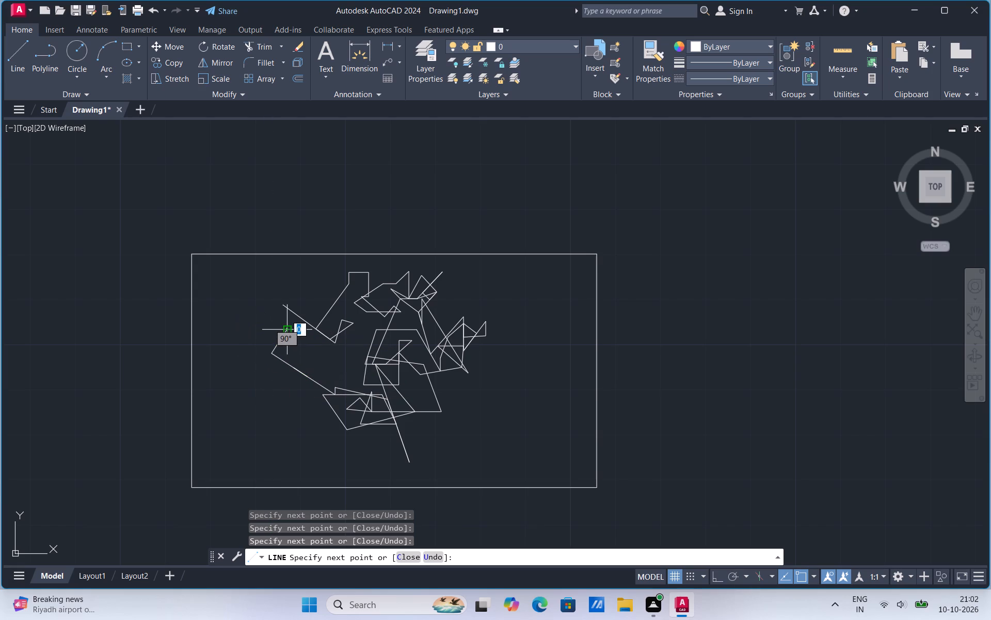
{"action": "left_click", "coordinate": [326, 354]}
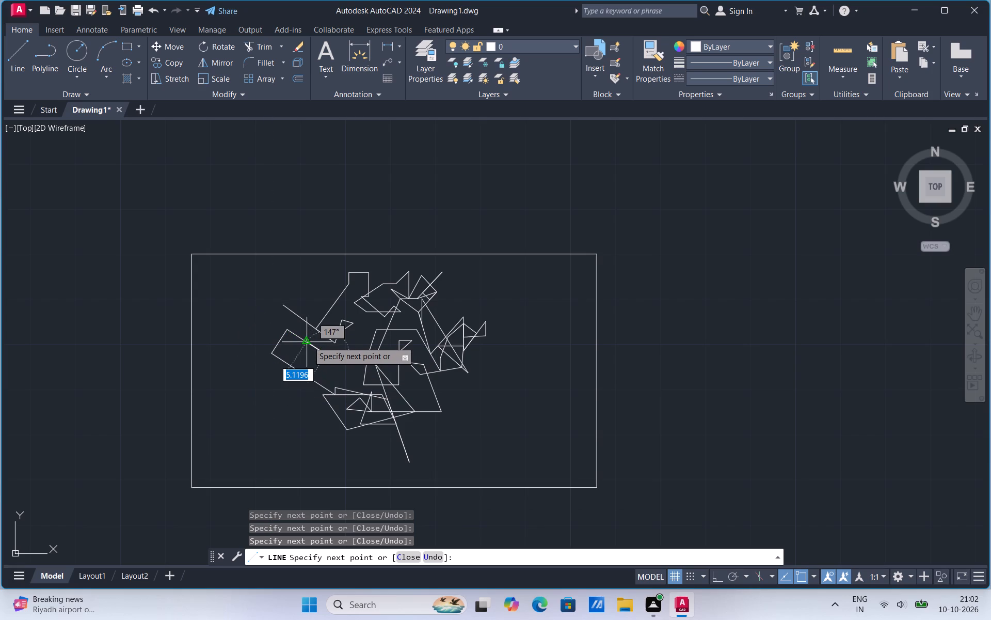
{"action": "left_click", "coordinate": [308, 342]}
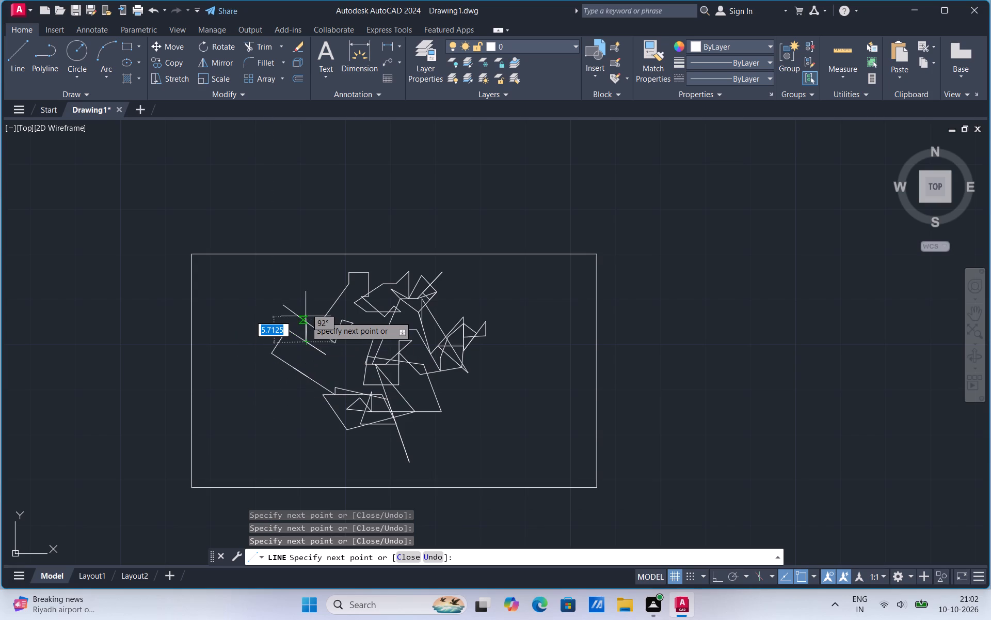
{"action": "left_click", "coordinate": [302, 289]}
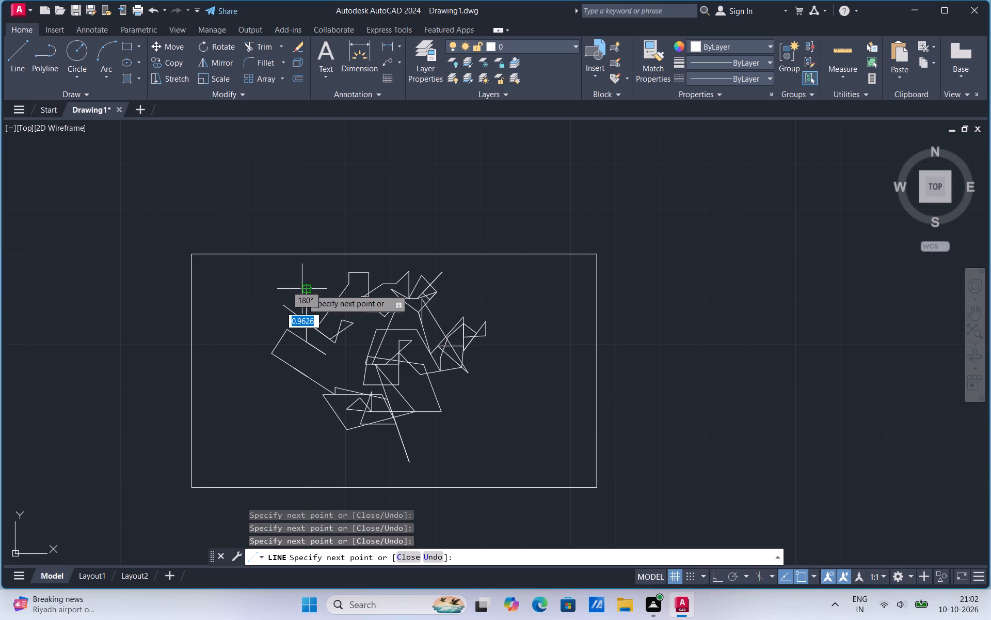
{"action": "left_click", "coordinate": [278, 287]}
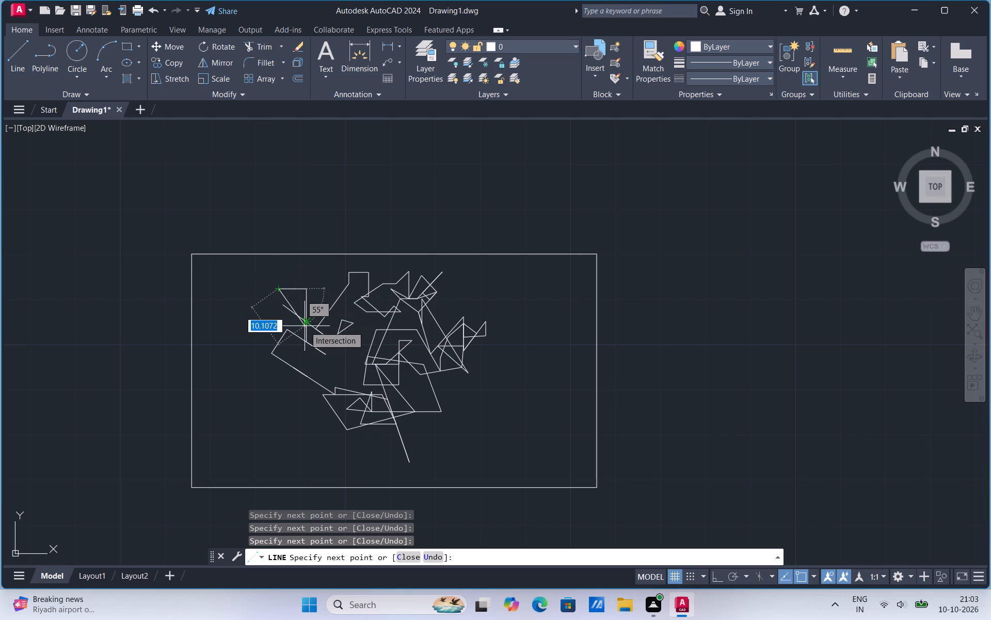
Draw the line about 16.5 east, southeast through the central shapes, back west to the stepped shape, and east to the eastern cluster's lower corner.
{"action": "left_click", "coordinate": [357, 292]}
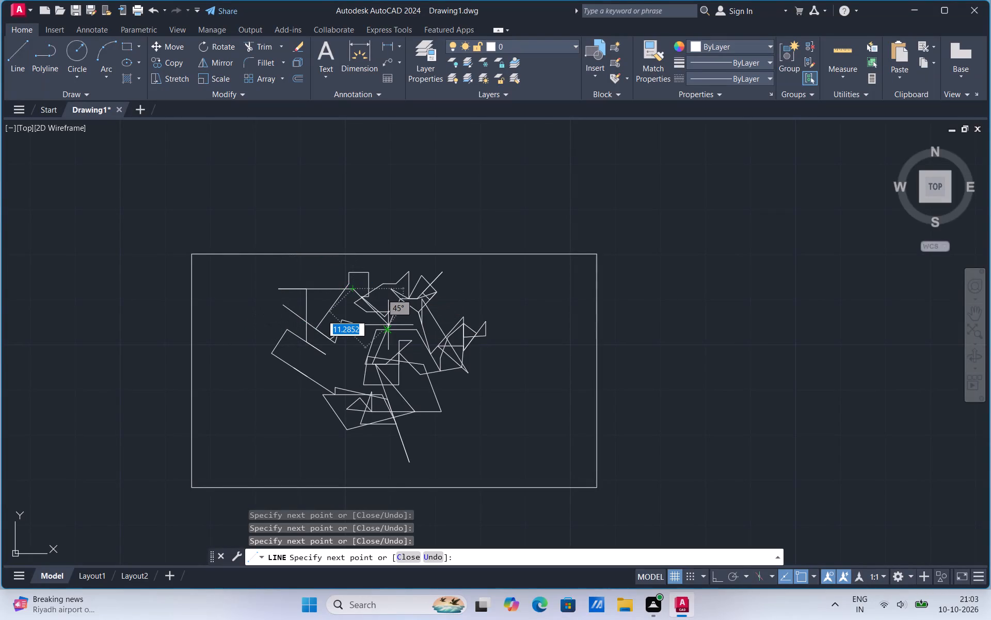
{"action": "left_click", "coordinate": [396, 316]}
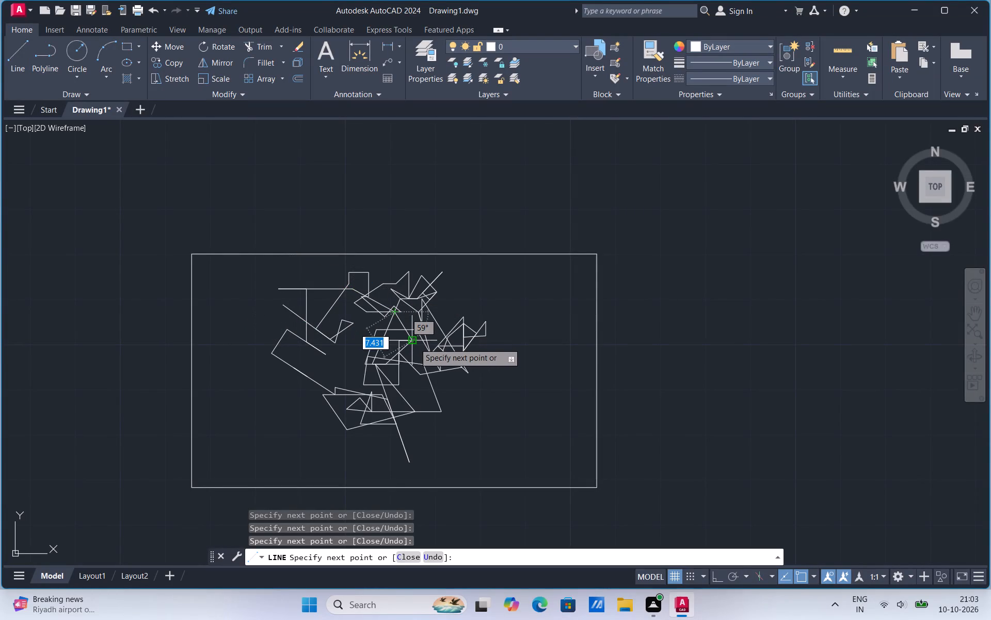
{"action": "left_click", "coordinate": [423, 330]}
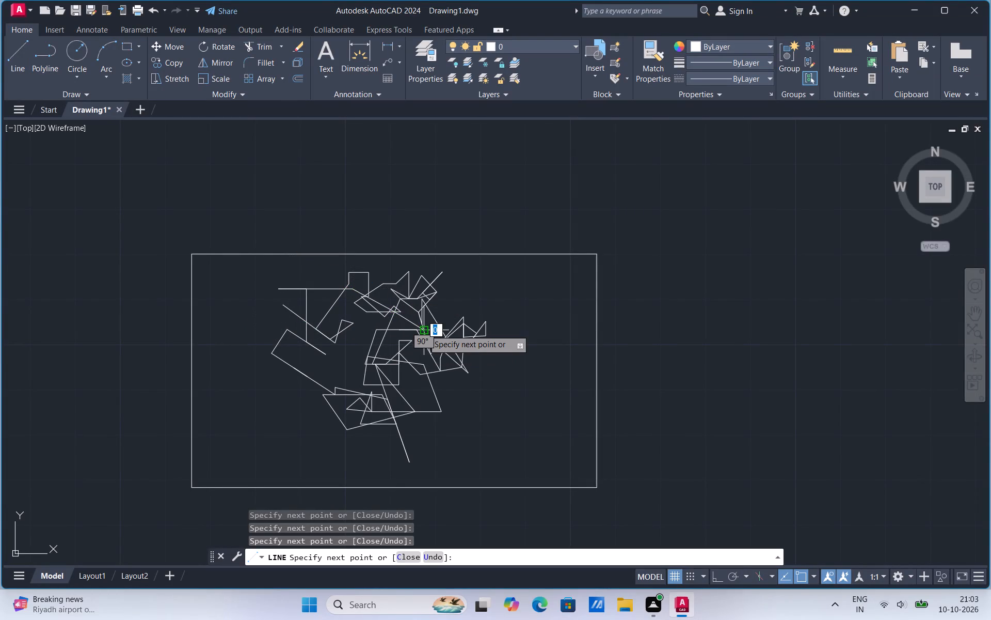
{"action": "left_click", "coordinate": [430, 357]}
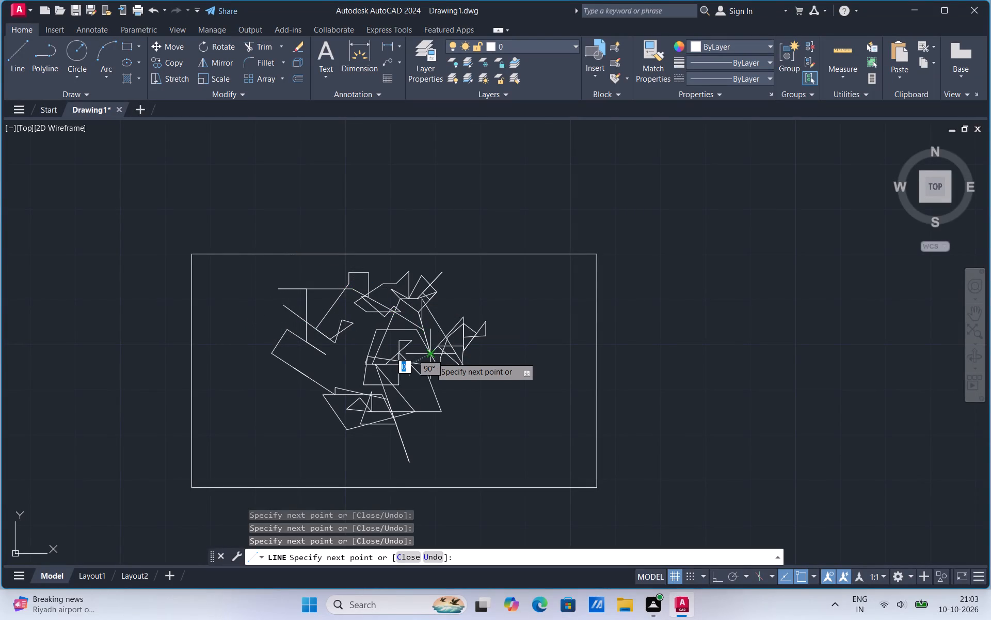
{"action": "left_click", "coordinate": [412, 356]}
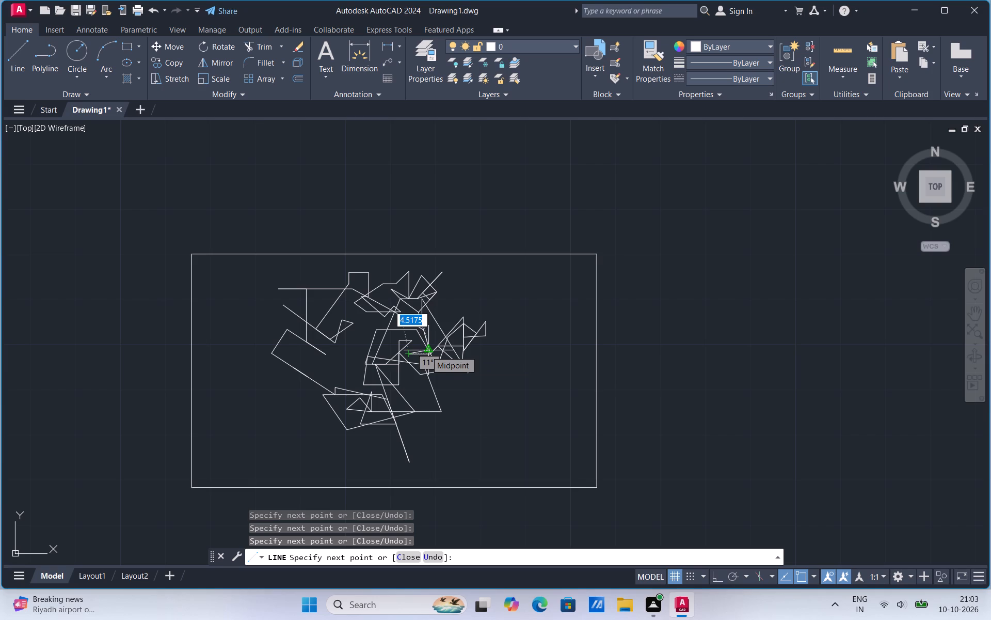
{"action": "left_click", "coordinate": [401, 346]}
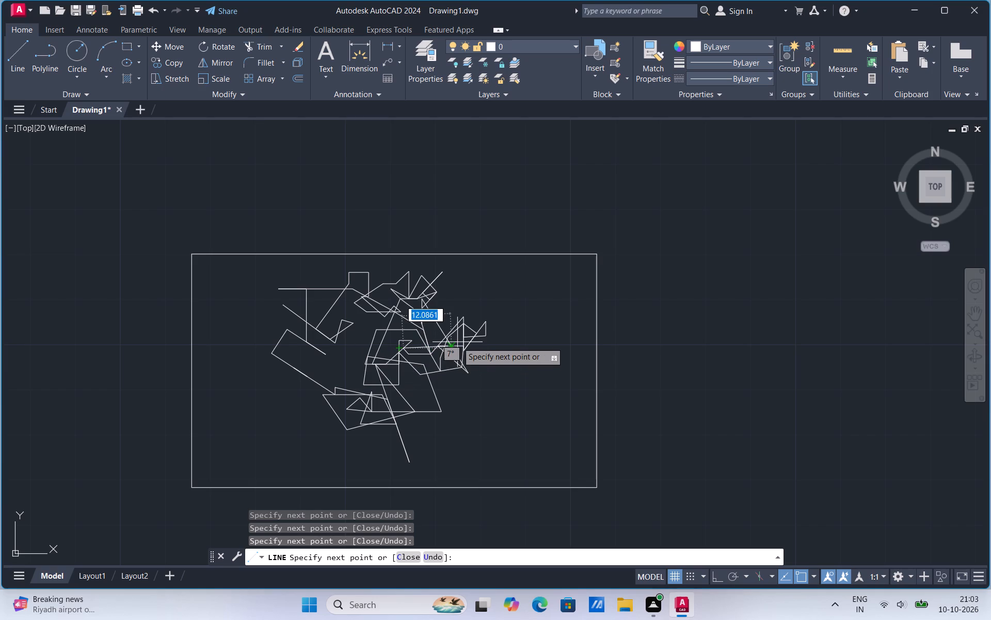
{"action": "left_click", "coordinate": [457, 342]}
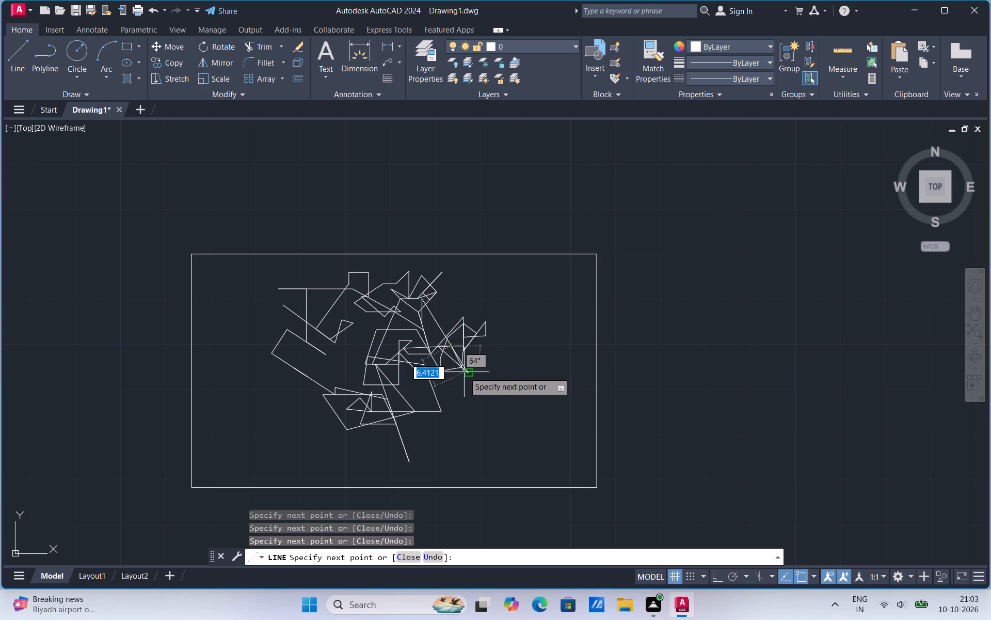
{"action": "left_click", "coordinate": [464, 372]}
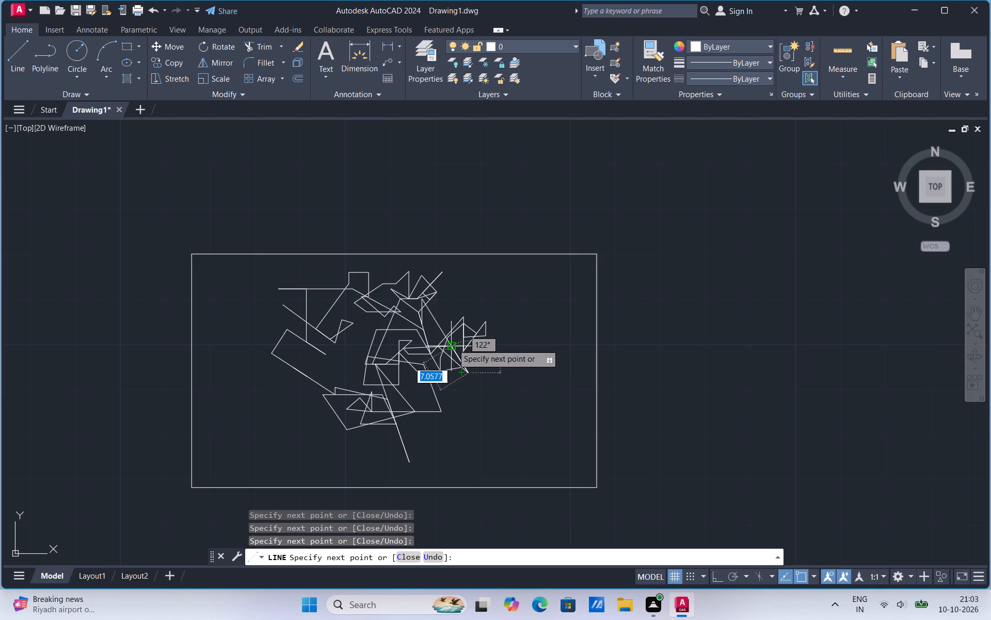
Extend the line northeast into the empty east area, drop it about 6.5, and zigzag it into a small peaked shape ending inside.
{"action": "left_click", "coordinate": [515, 345]}
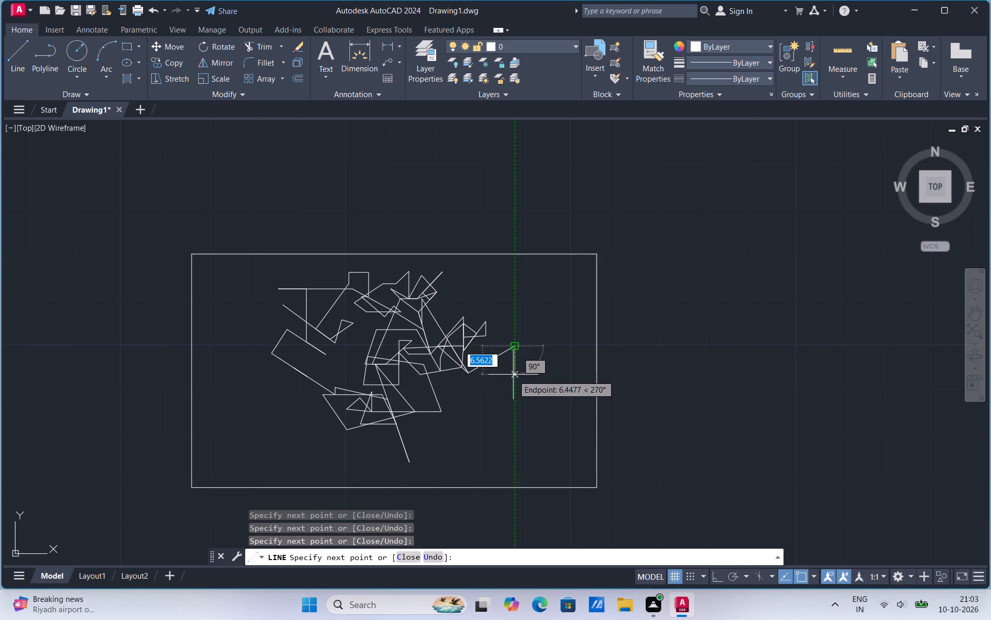
{"action": "left_click", "coordinate": [513, 376]}
{"action": "left_click", "coordinate": [498, 362]}
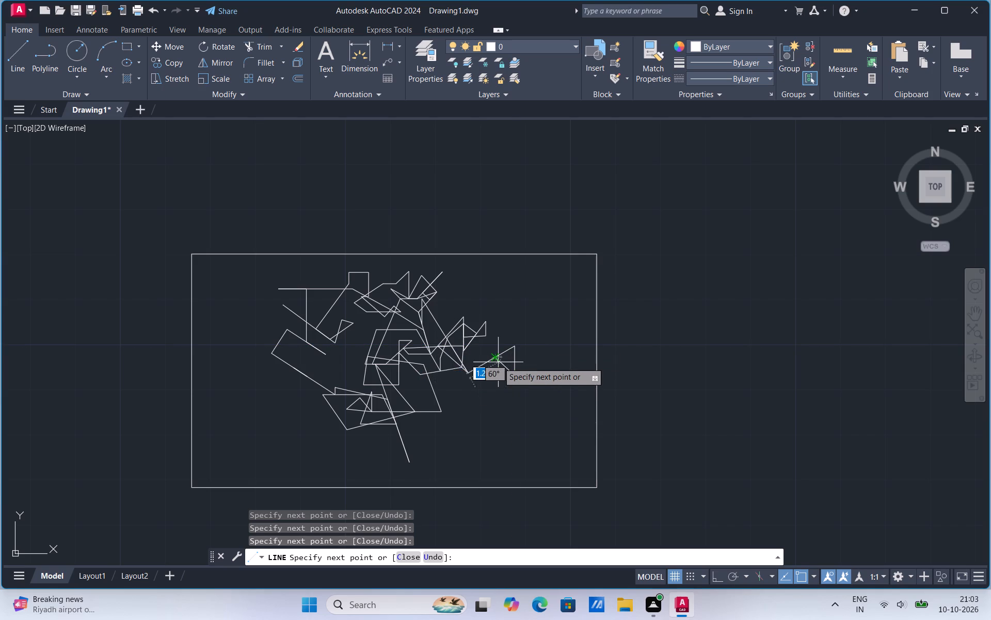
{"action": "left_click", "coordinate": [518, 327]}
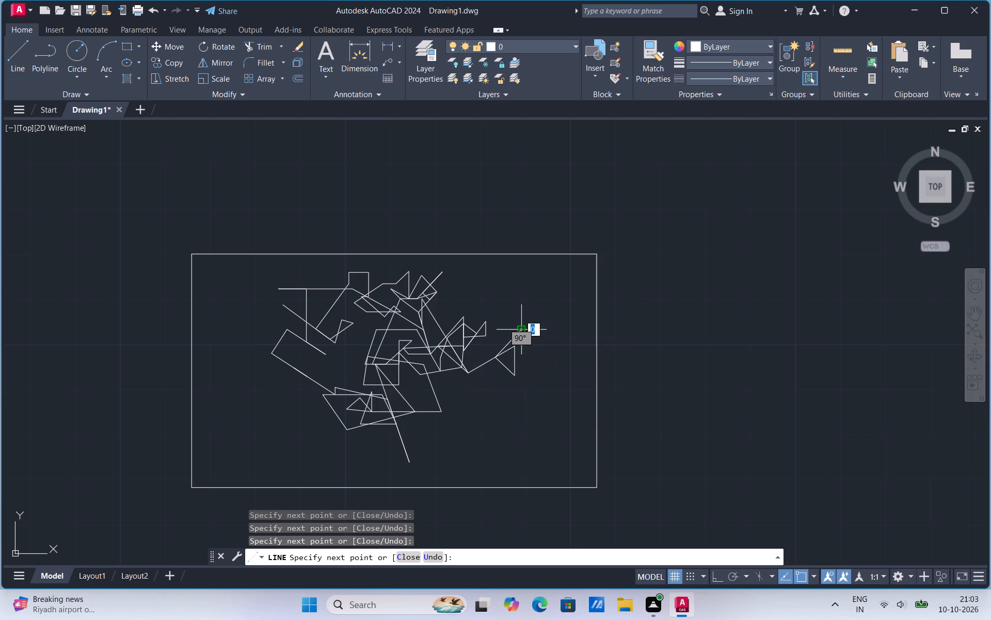
{"action": "left_click", "coordinate": [531, 349]}
{"action": "left_click", "coordinate": [519, 358]}
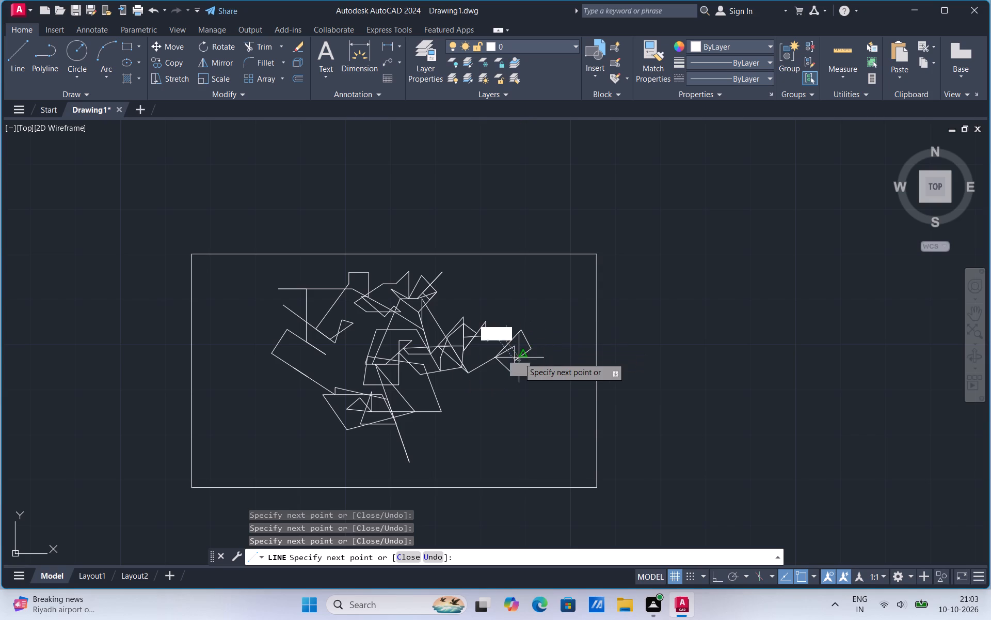
{"action": "left_click", "coordinate": [516, 346]}
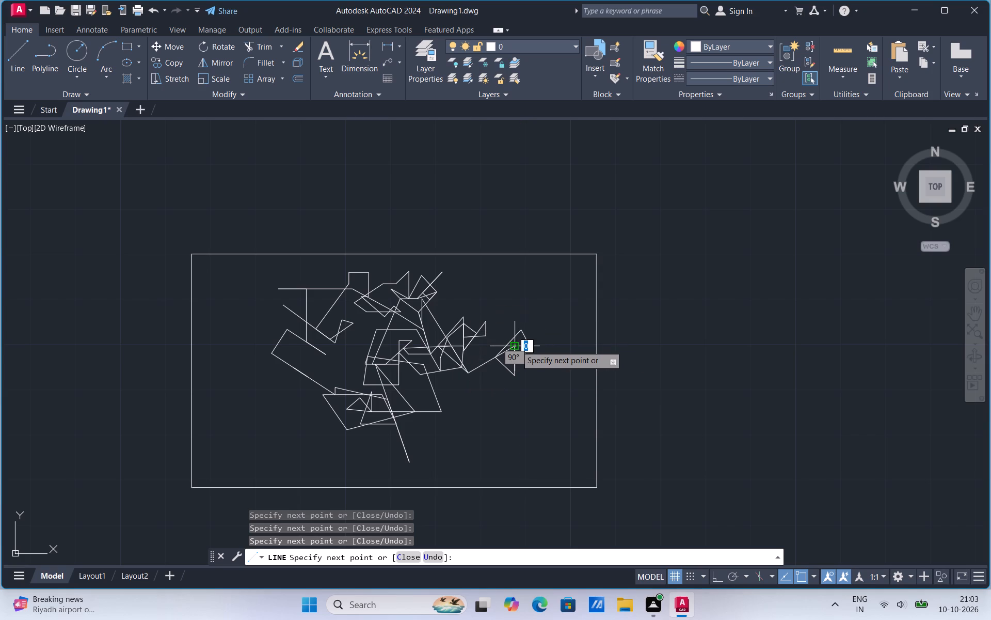
Add a northeast leg, a drop of about 7.3, and a peak to the eastern shape, then wrap its south side with a 7.4 leg.
{"action": "left_click", "coordinate": [537, 326]}
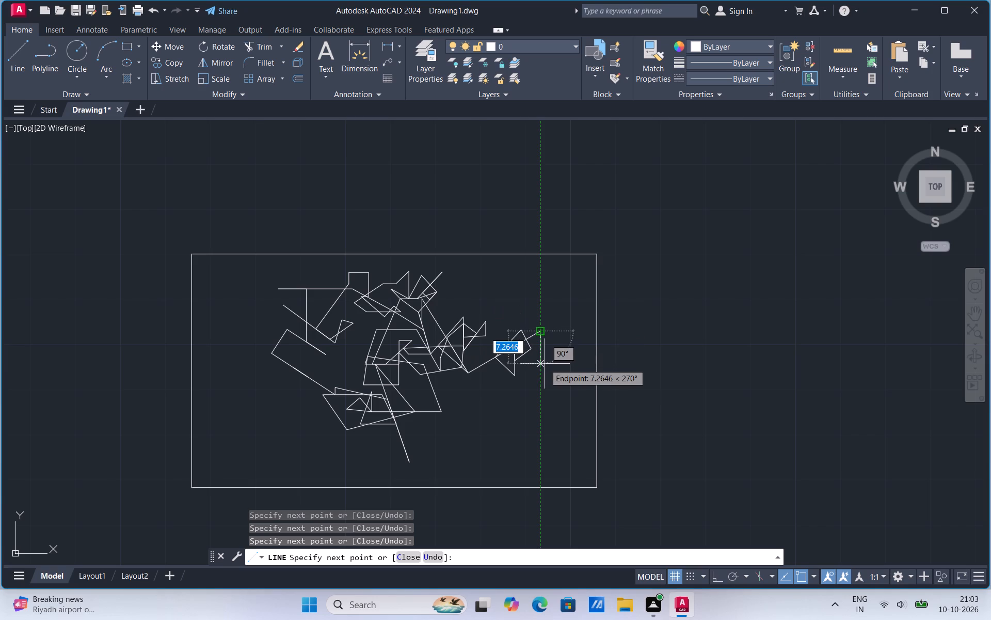
{"action": "left_click", "coordinate": [545, 364]}
{"action": "left_click", "coordinate": [530, 364]}
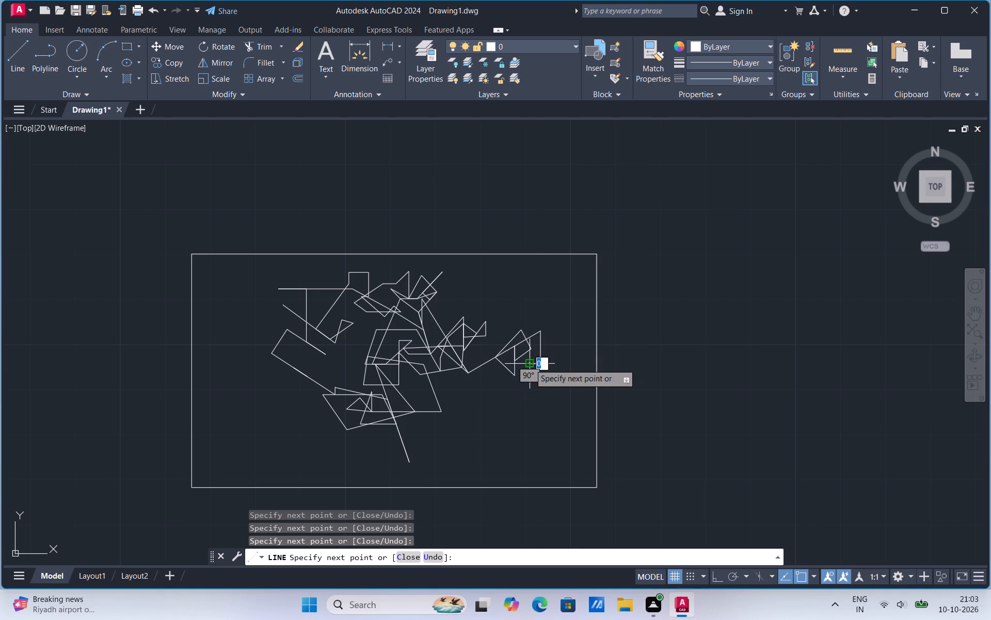
{"action": "left_click", "coordinate": [522, 331]}
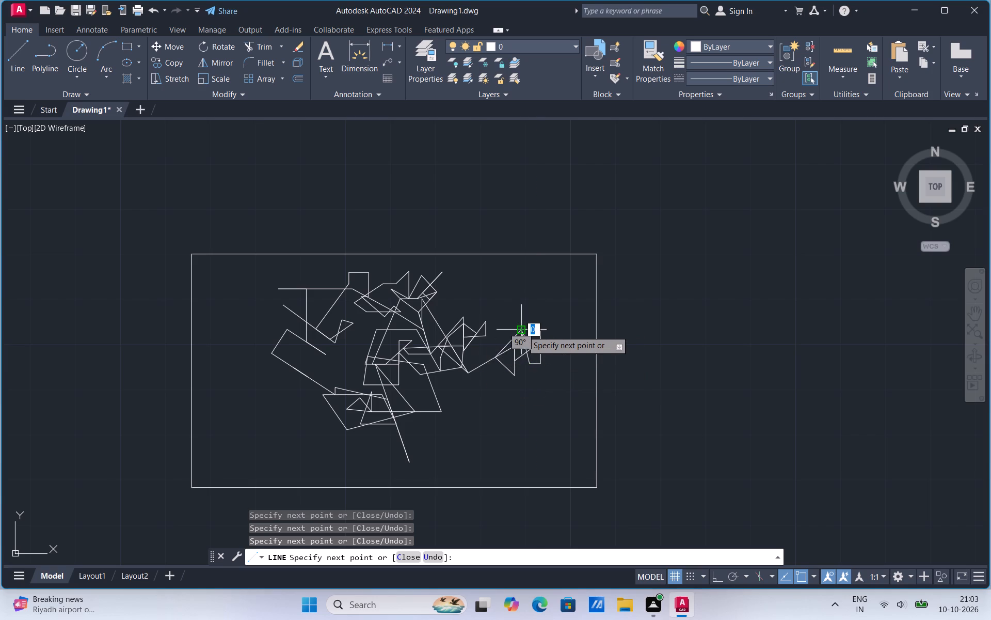
{"action": "left_click", "coordinate": [551, 361]}
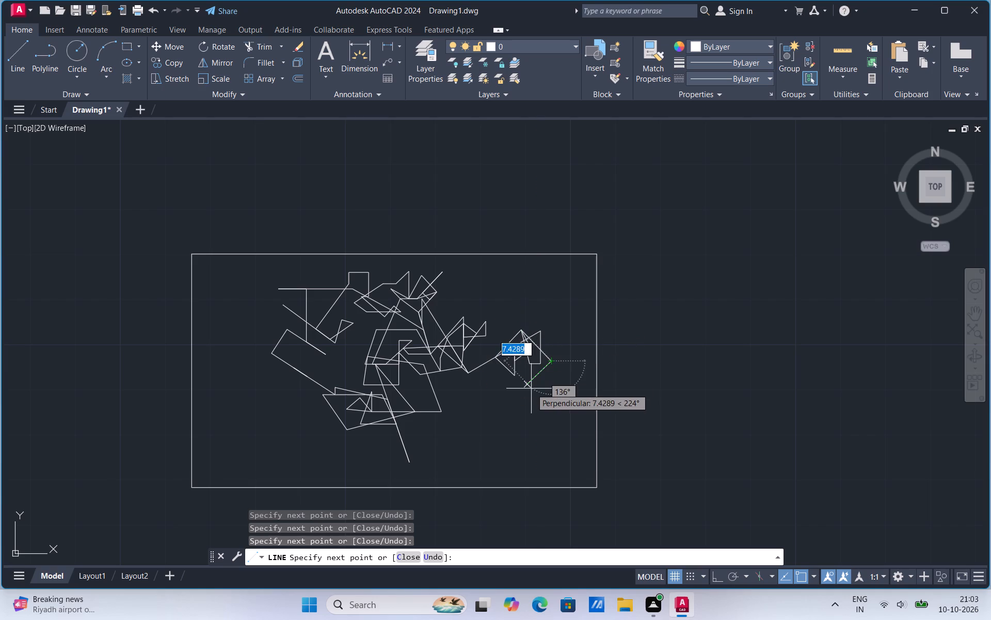
{"action": "left_click", "coordinate": [531, 389]}
{"action": "left_click", "coordinate": [513, 389]}
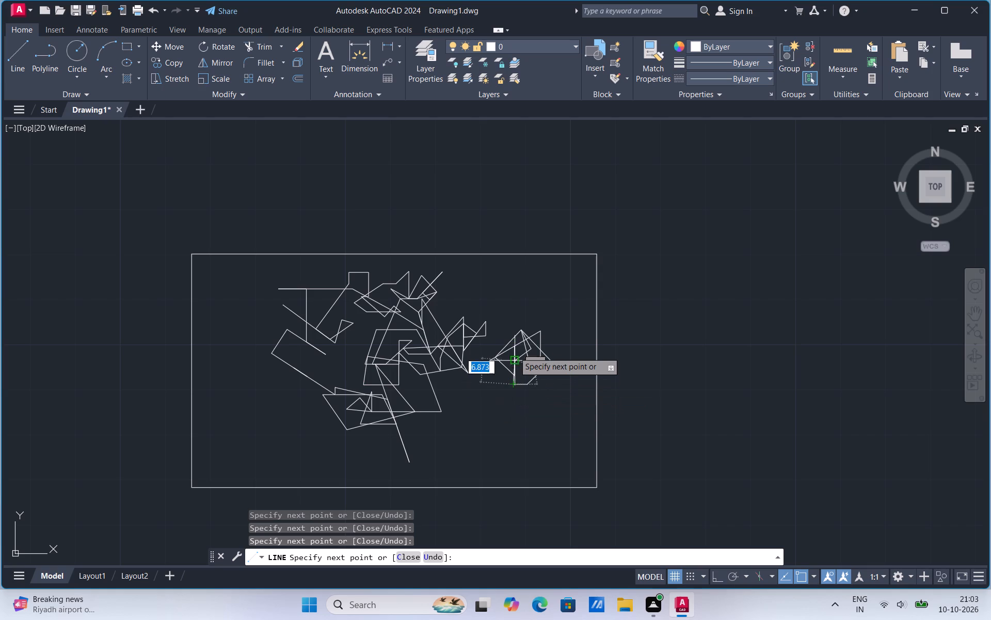
{"action": "left_click", "coordinate": [515, 347]}
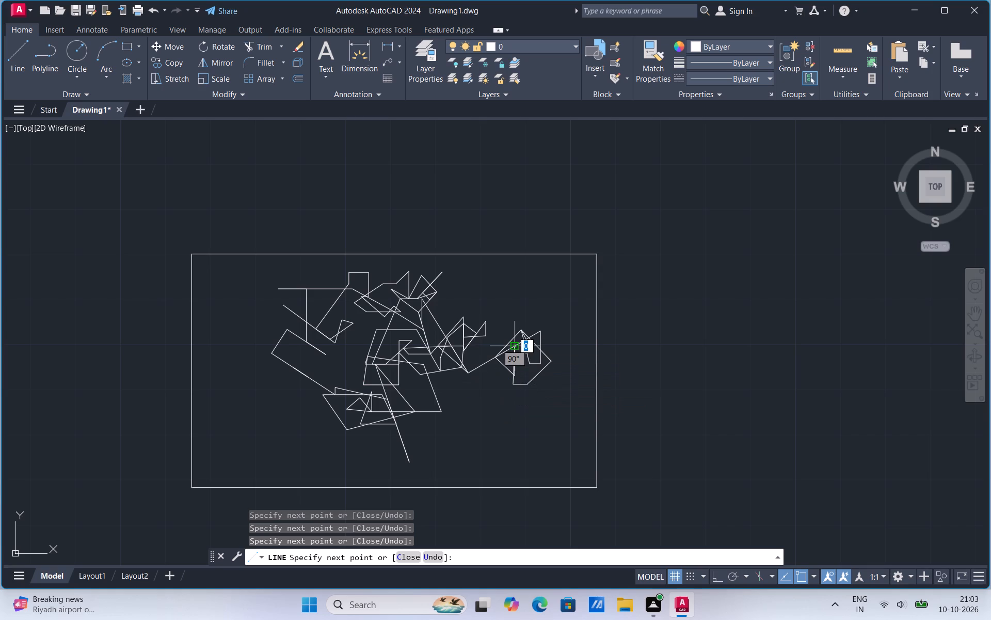
{"action": "left_click", "coordinate": [539, 331]}
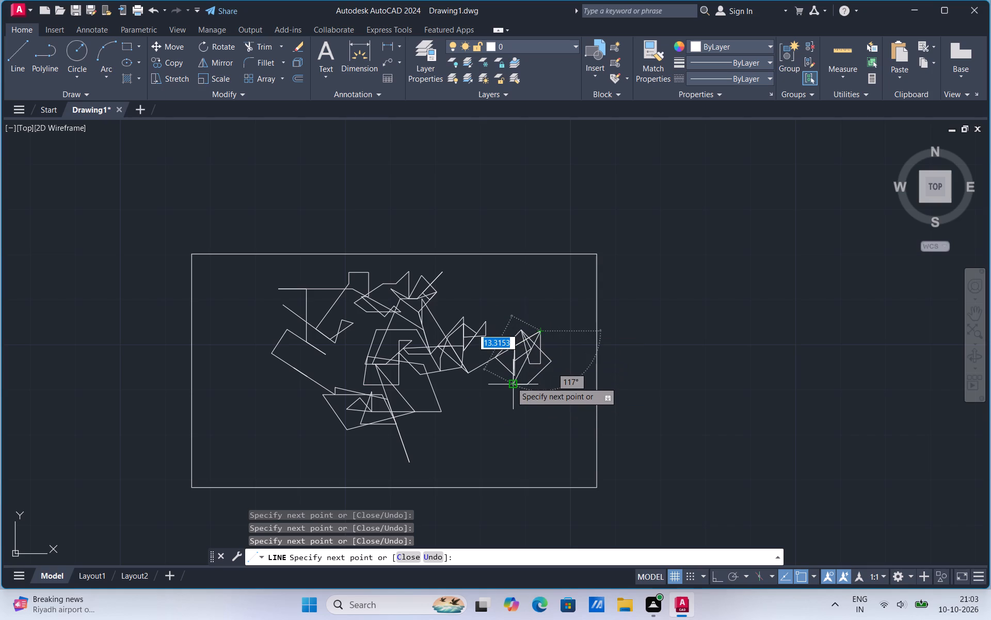
Run the line far southwest from the eastern shape, west and back, about 9.6 southwest, and west along the rectangle's south edge.
{"action": "left_click", "coordinate": [484, 435]}
{"action": "left_click", "coordinate": [443, 435]}
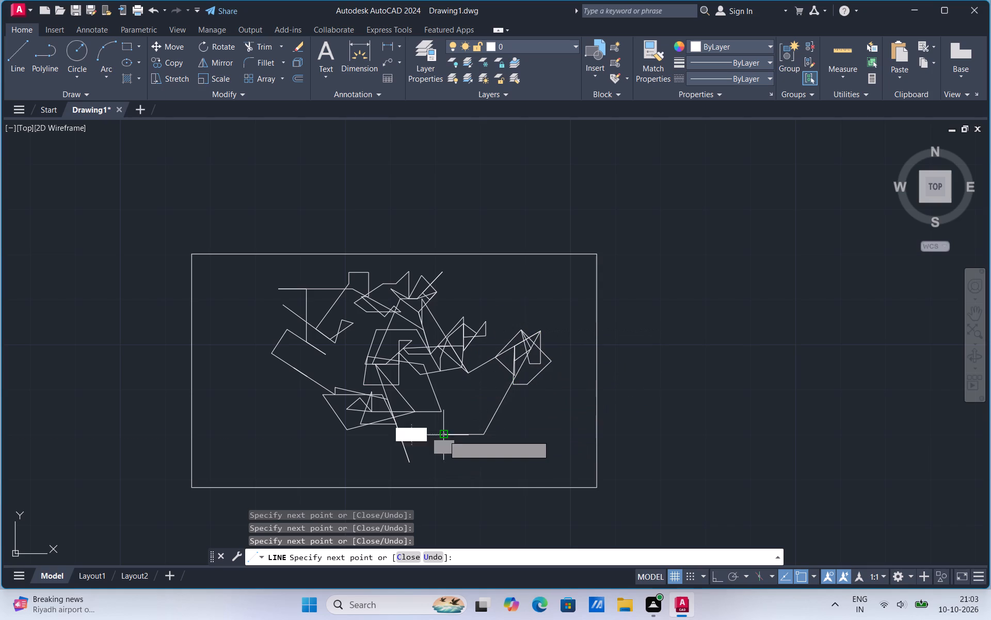
{"action": "left_click", "coordinate": [485, 433]}
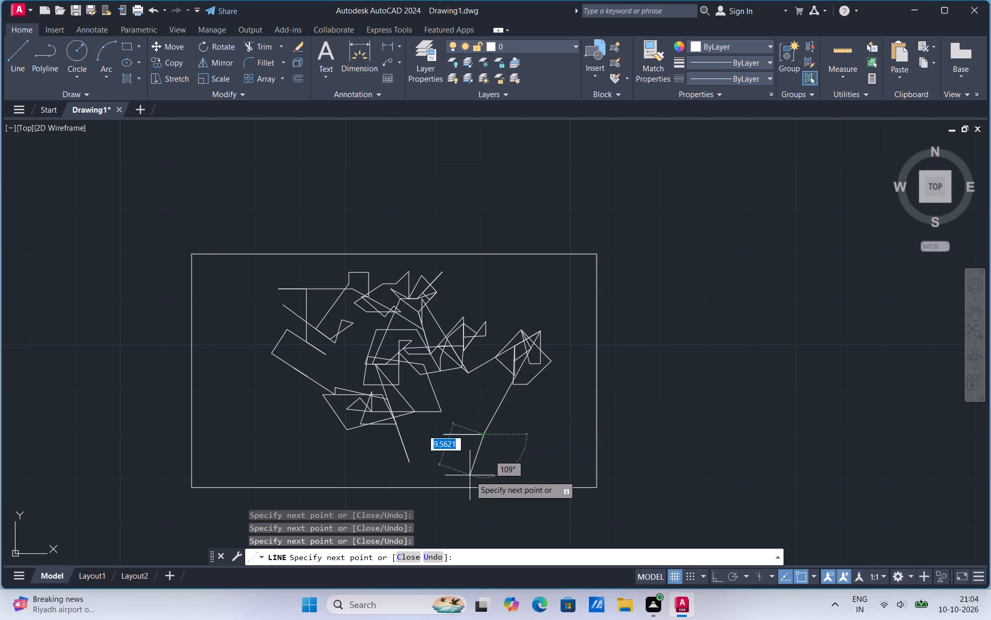
{"action": "left_click", "coordinate": [470, 475]}
{"action": "left_click", "coordinate": [448, 478]}
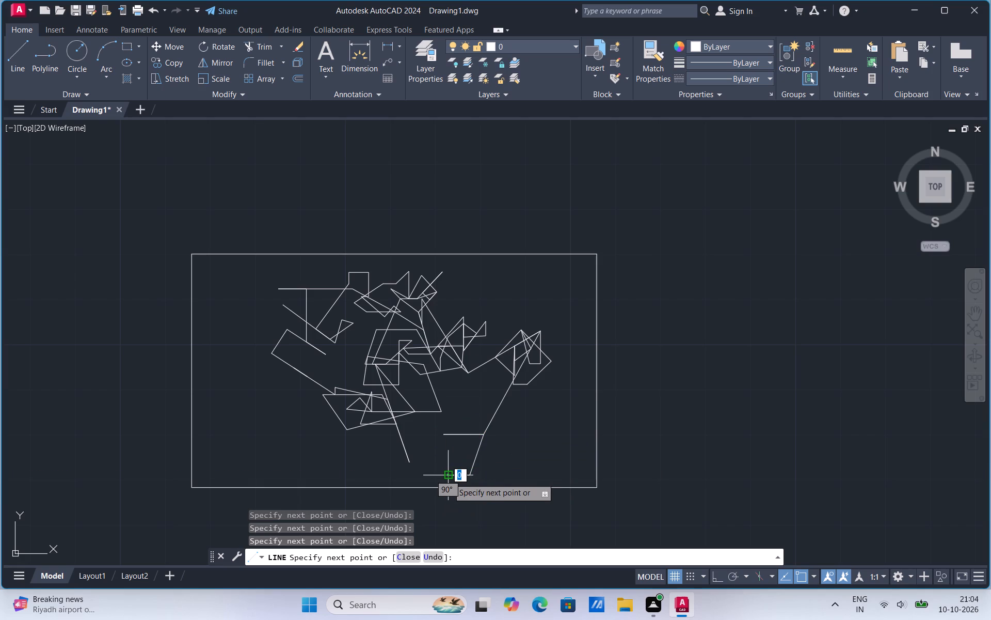
{"action": "left_click", "coordinate": [411, 477]}
Bring the line north, southeast and about 6.5 up, run it west below the small triangle, and return about 12.7 northeast.
{"action": "left_click", "coordinate": [424, 426]}
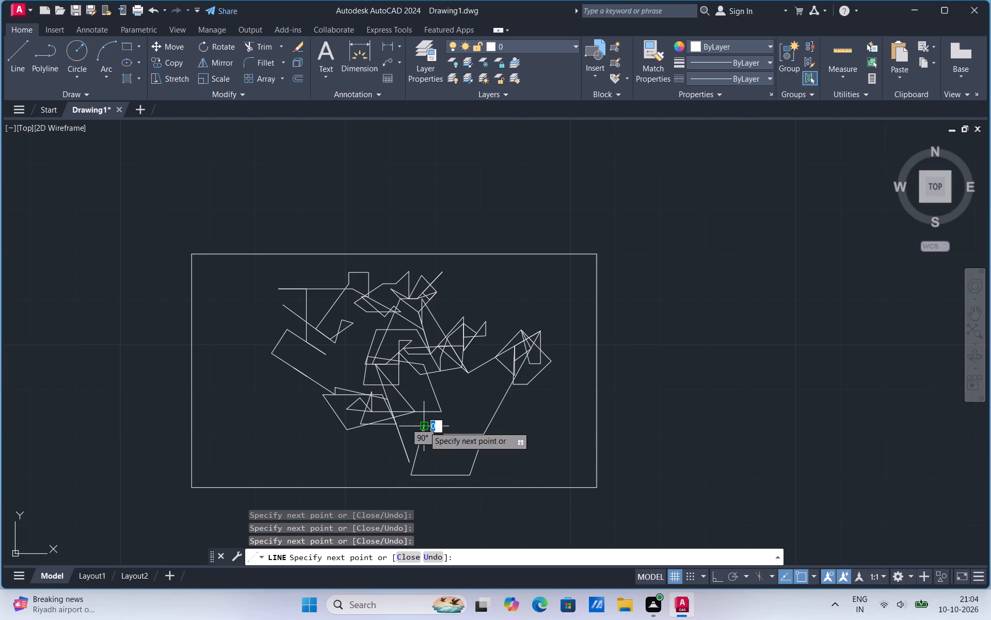
{"action": "left_click", "coordinate": [457, 446]}
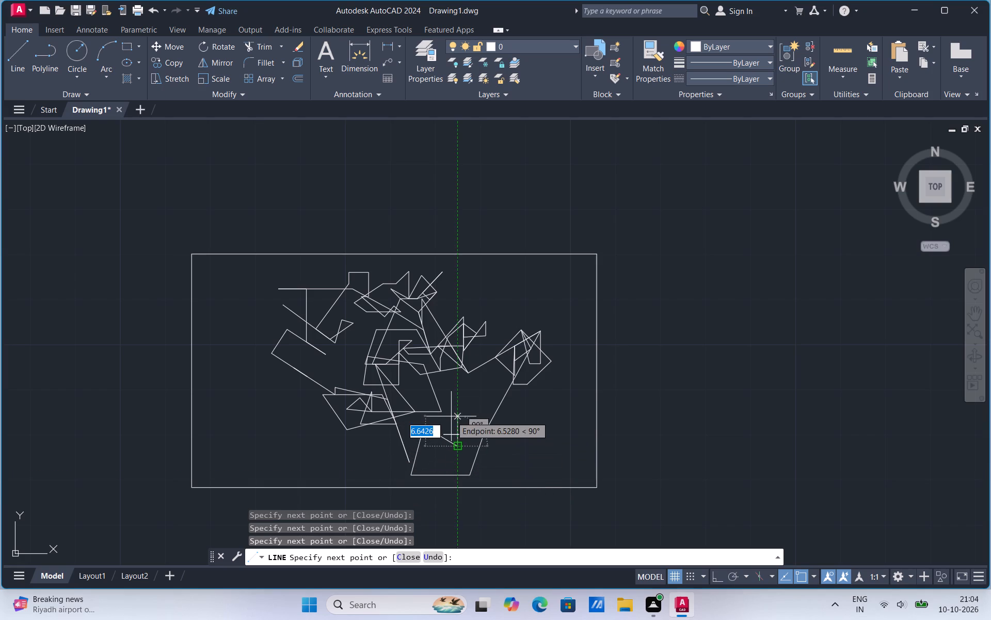
{"action": "left_click", "coordinate": [451, 416]}
{"action": "left_click", "coordinate": [387, 430]}
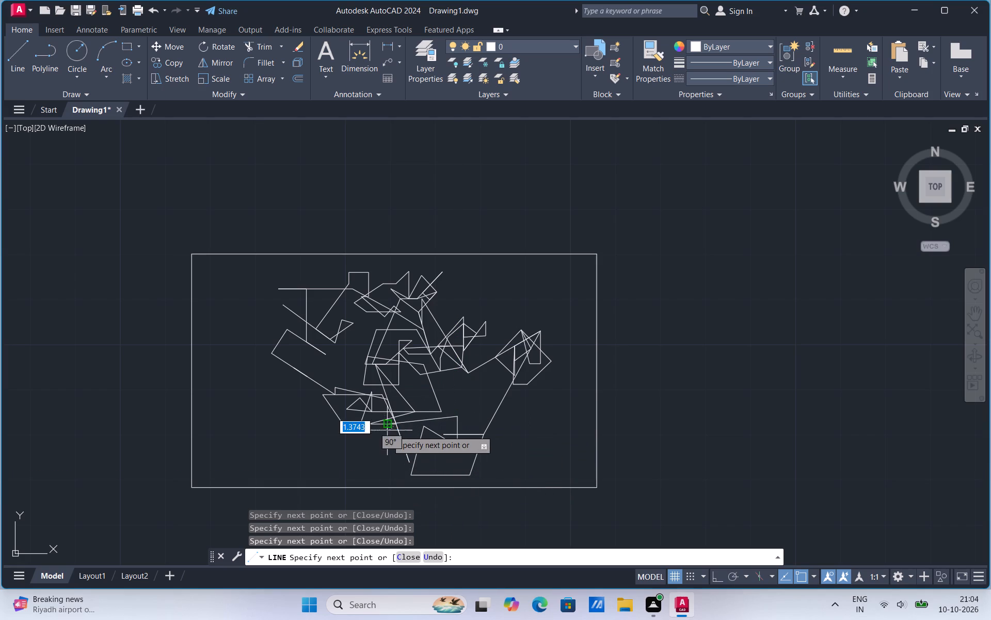
{"action": "left_click", "coordinate": [336, 431]}
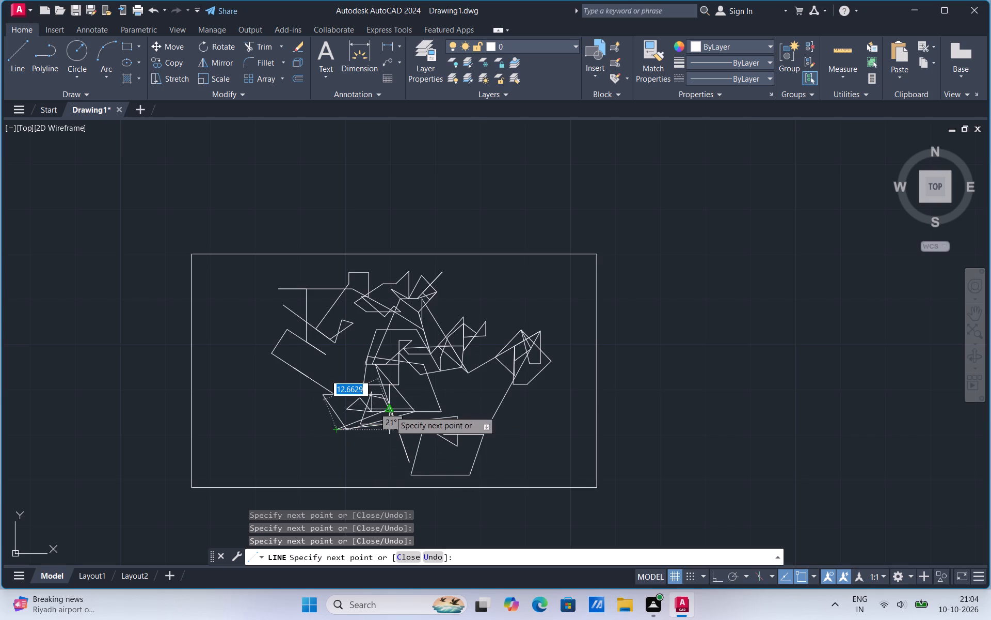
{"action": "left_click", "coordinate": [390, 411]}
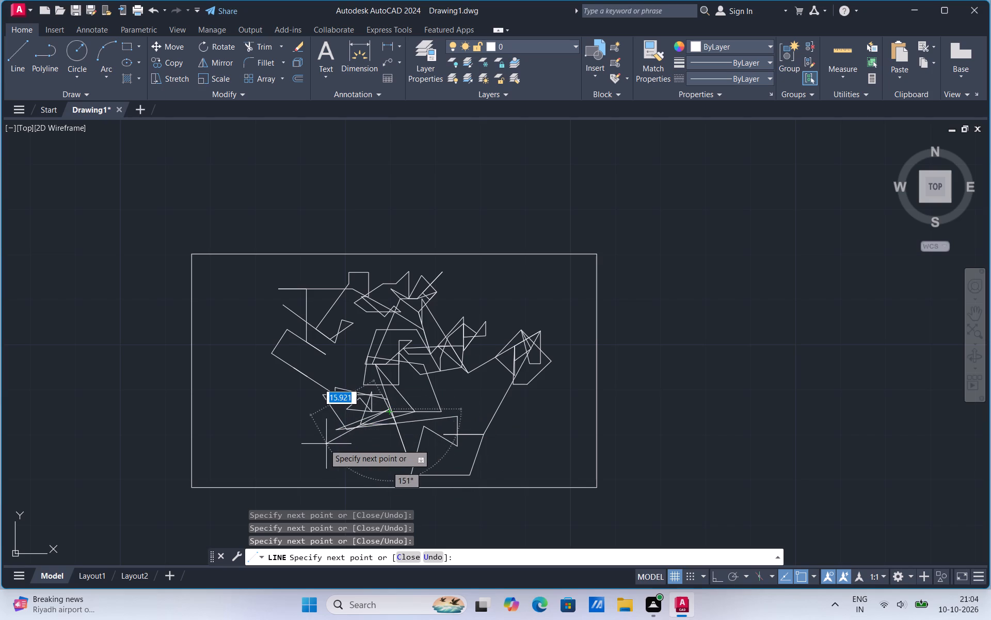
Continue the line southwest, about 13.7 northwest, about 5.2 northeast, northwest, and east onto the long diagonal in the rectangle's west area.
{"action": "left_click", "coordinate": [318, 444]}
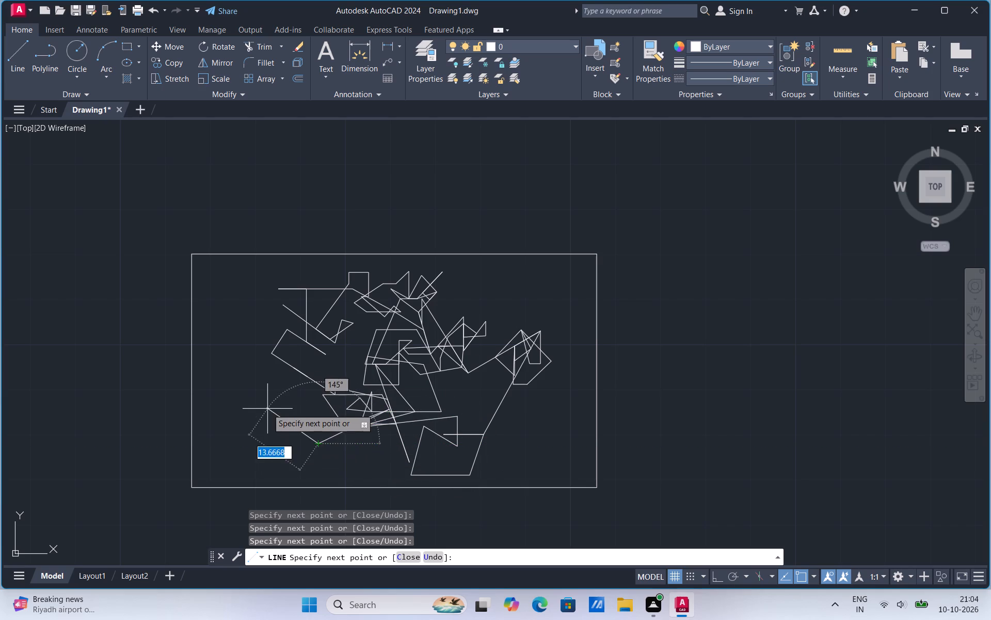
{"action": "left_click", "coordinate": [267, 408]}
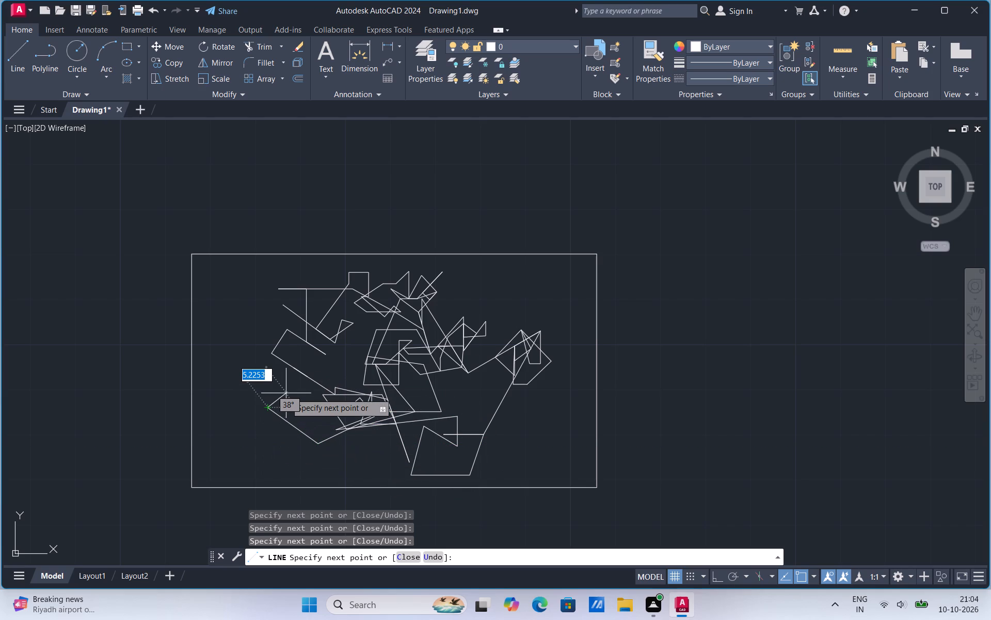
{"action": "left_click", "coordinate": [286, 393]}
{"action": "left_click", "coordinate": [270, 368]}
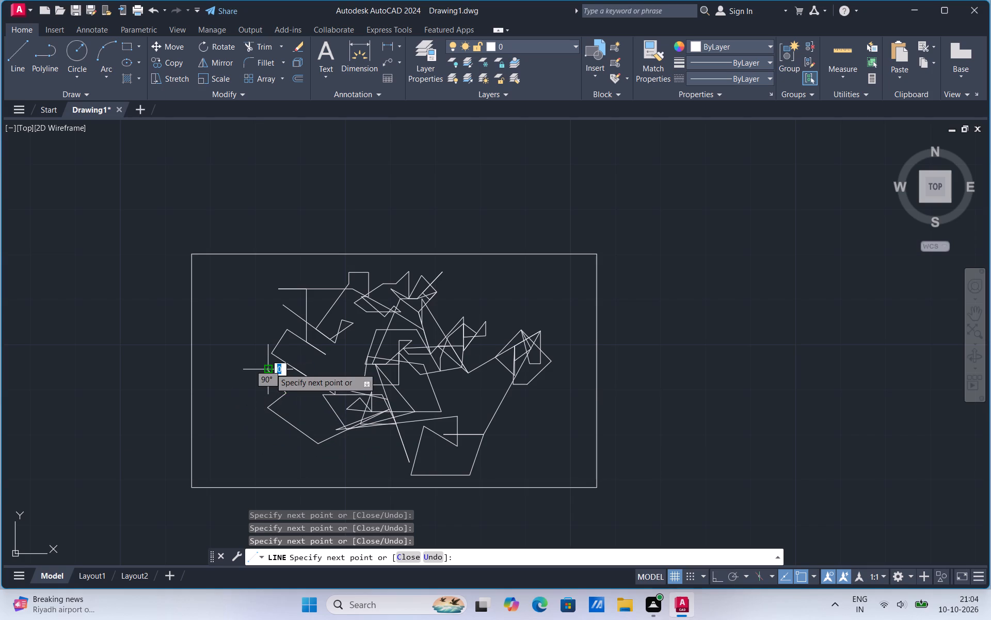
{"action": "left_click", "coordinate": [297, 369]}
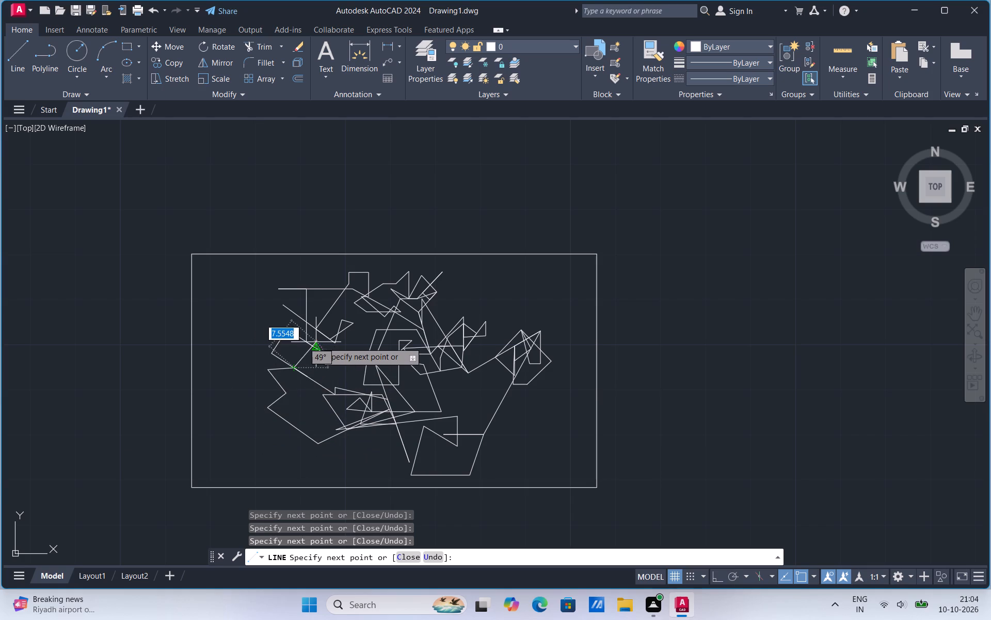
Run the line northeast and east, hook it southwest and west, and return it northeast to form a small folded shape in the west area.
{"action": "left_click", "coordinate": [316, 342]}
{"action": "left_click", "coordinate": [316, 342]}
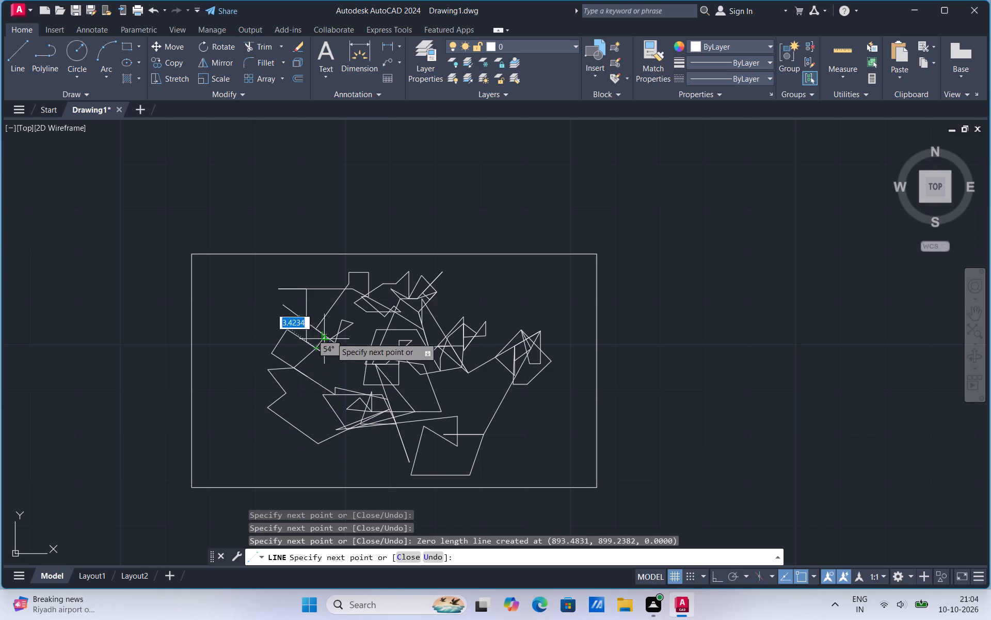
{"action": "left_click", "coordinate": [349, 341]}
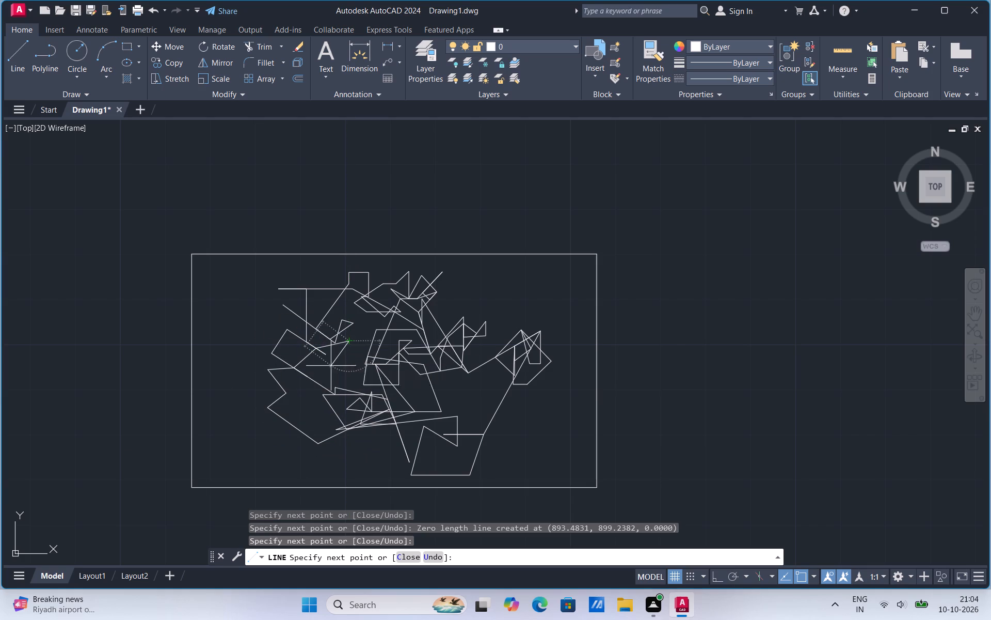
{"action": "left_click", "coordinate": [331, 366]}
{"action": "left_click", "coordinate": [305, 364]}
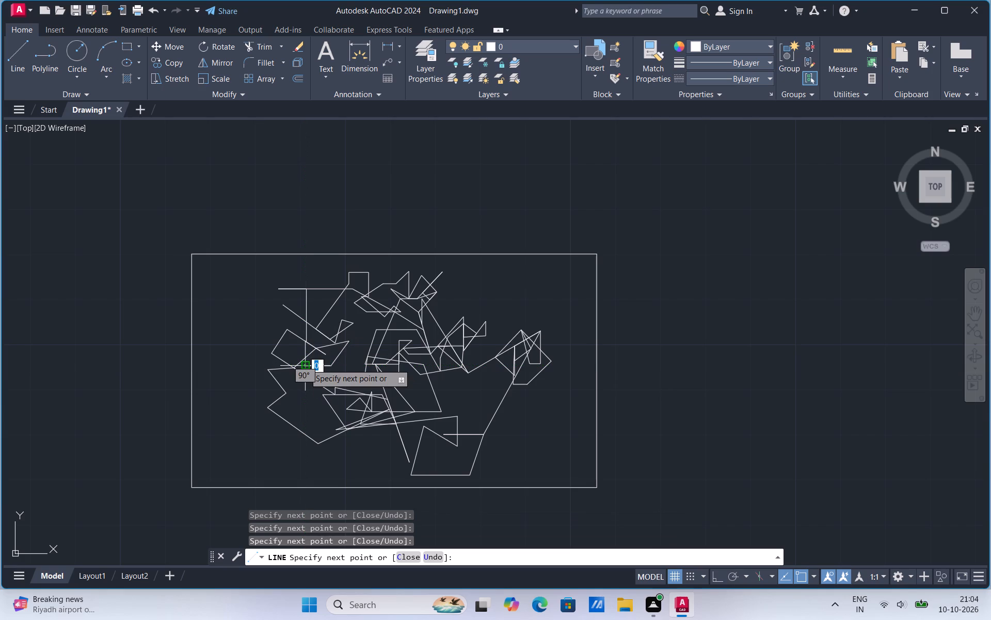
{"action": "left_click", "coordinate": [305, 364]}
{"action": "left_click", "coordinate": [341, 345]}
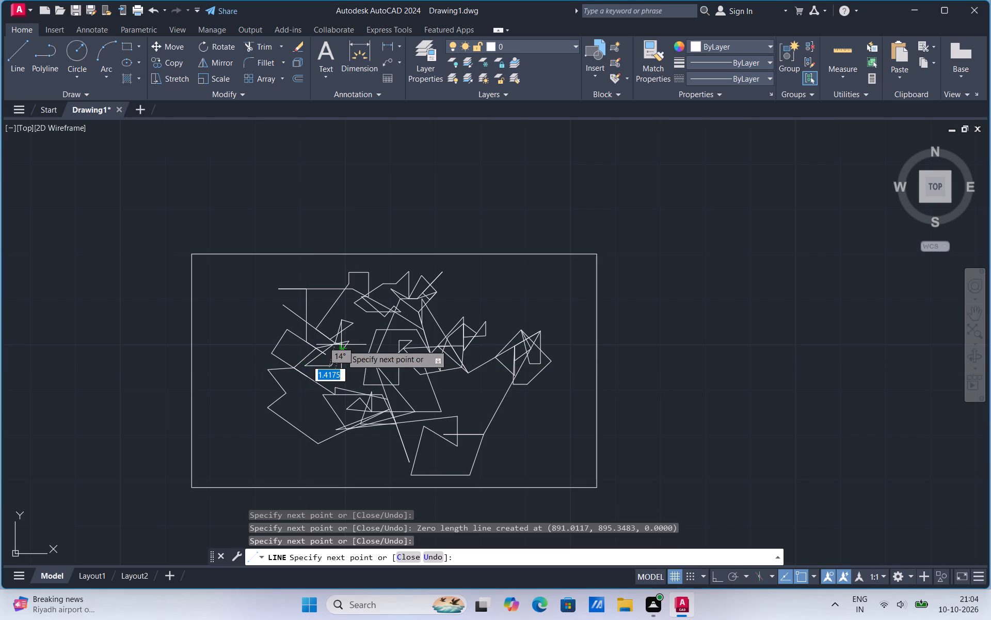
{"action": "left_click", "coordinate": [341, 345]}
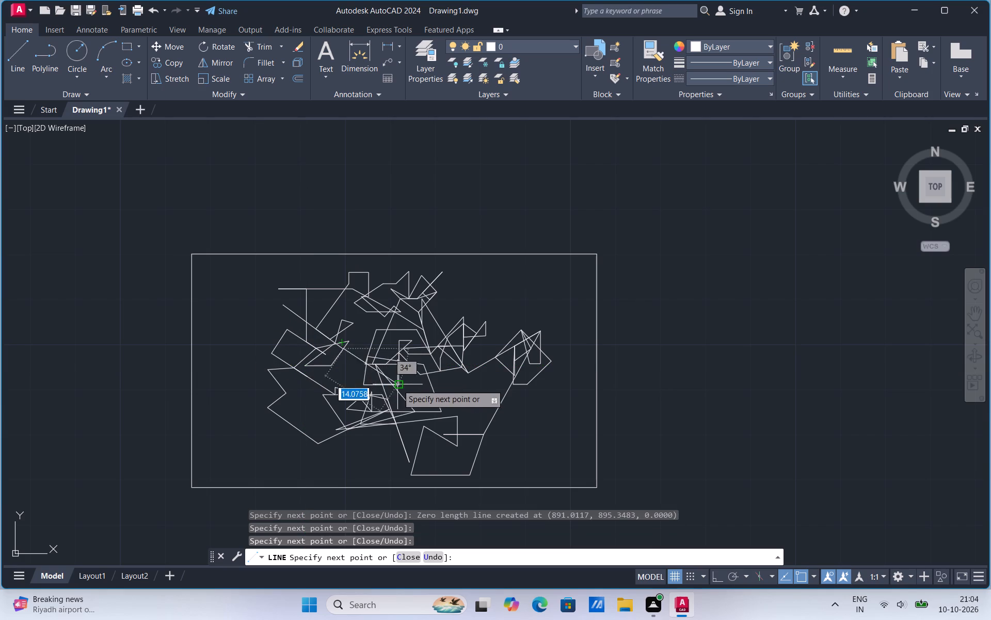
Run the line far southeast across the centre, add a small northeast peak and southward leg, and take it steeply north beside the eastern shape.
{"action": "left_click", "coordinate": [456, 398]}
{"action": "left_click", "coordinate": [474, 384]}
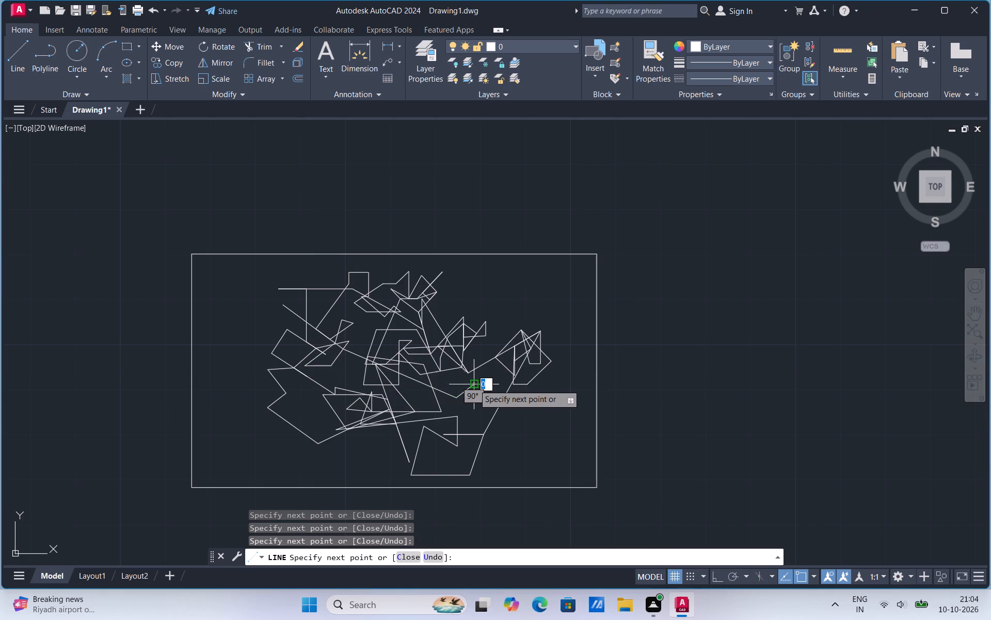
{"action": "left_click", "coordinate": [472, 410]}
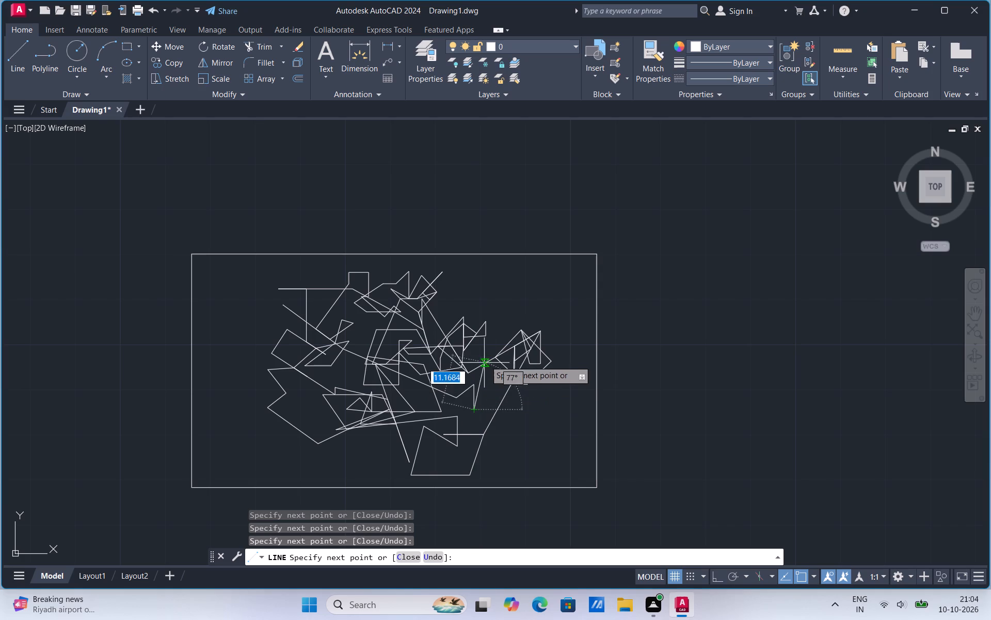
{"action": "left_click", "coordinate": [499, 284]}
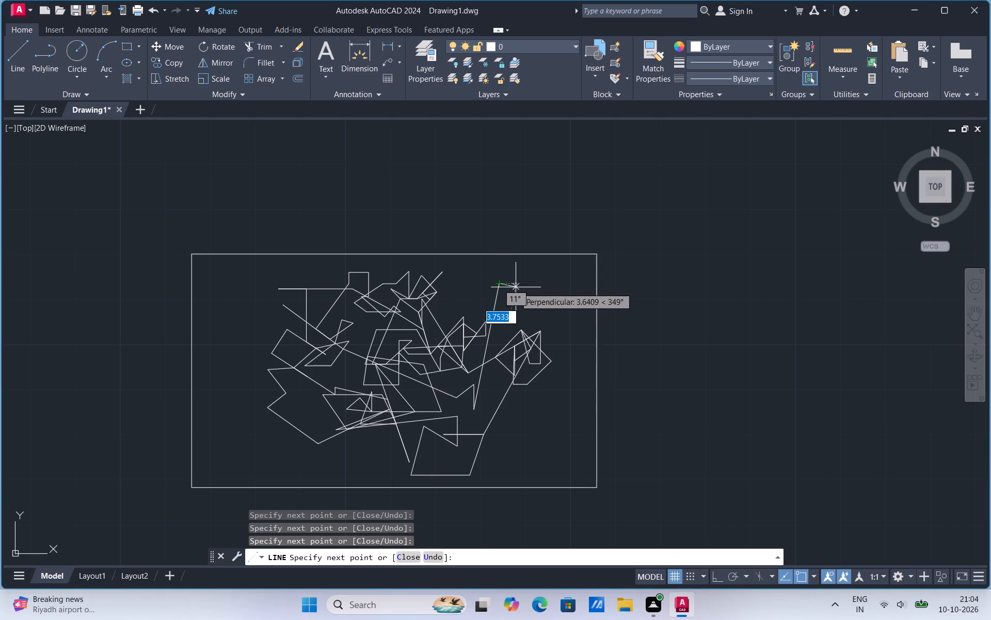
Draw a wedge reaching the rectangle's north edge in the northeast area, then drop the line south, west, and north.
{"action": "left_click", "coordinate": [516, 287]}
{"action": "left_click", "coordinate": [471, 278]}
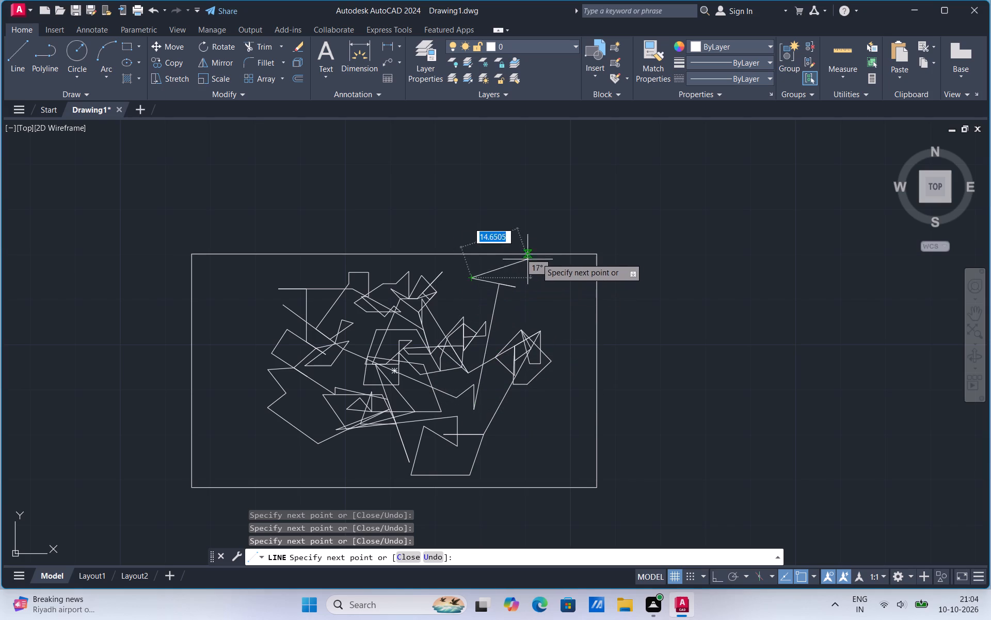
{"action": "left_click", "coordinate": [540, 258]}
{"action": "left_click", "coordinate": [532, 313]}
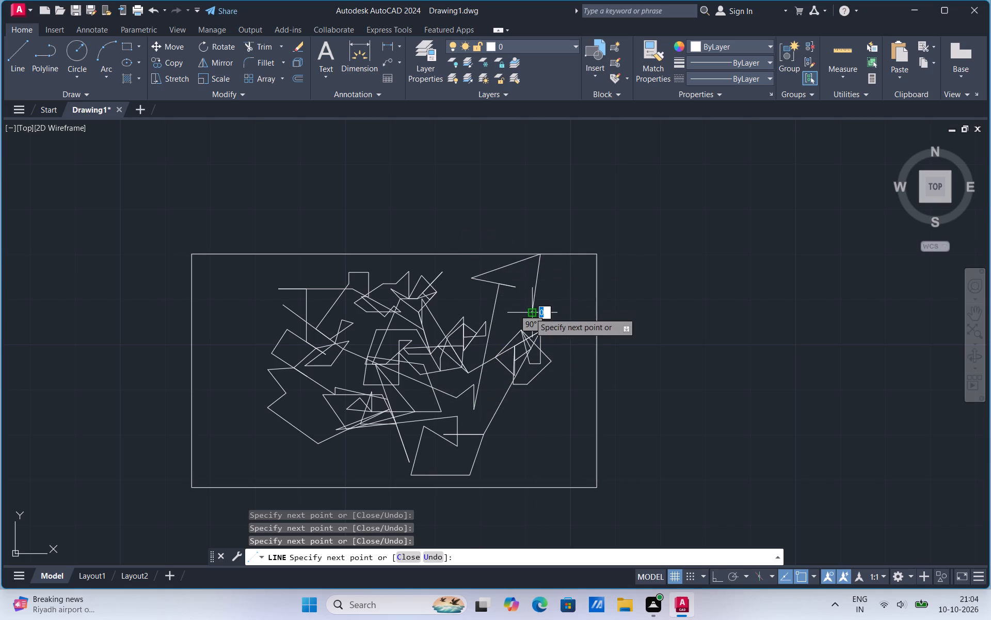
{"action": "left_click", "coordinate": [458, 311]}
{"action": "left_click", "coordinate": [457, 286]}
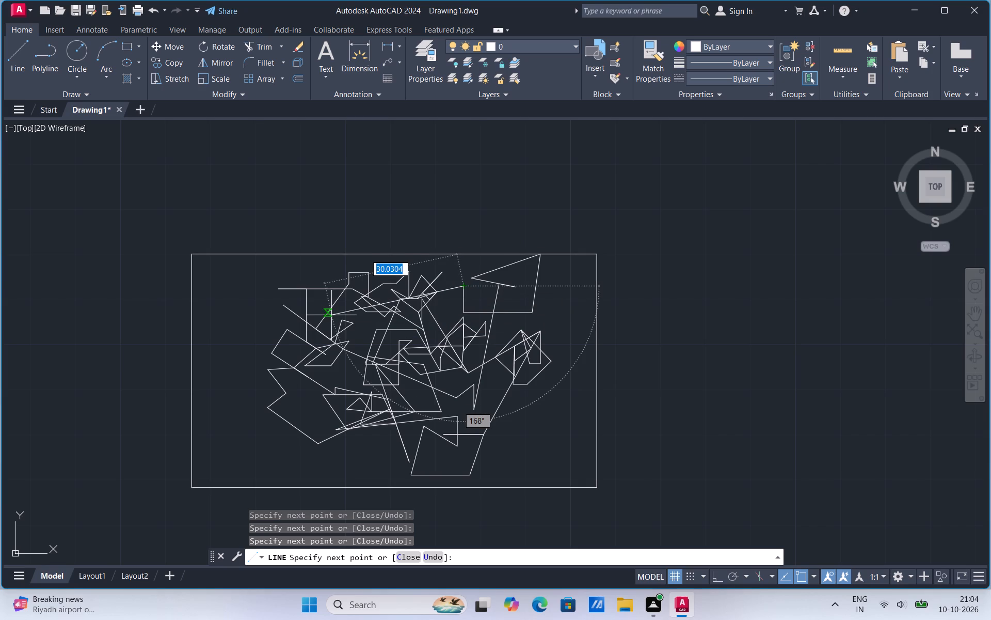
Run the line about 52.8 west-southwest, south, and northeast, extend it about 9.7 east, and add a northeast leg of about 14.4.
{"action": "left_click", "coordinate": [232, 343]}
{"action": "left_click", "coordinate": [246, 380]}
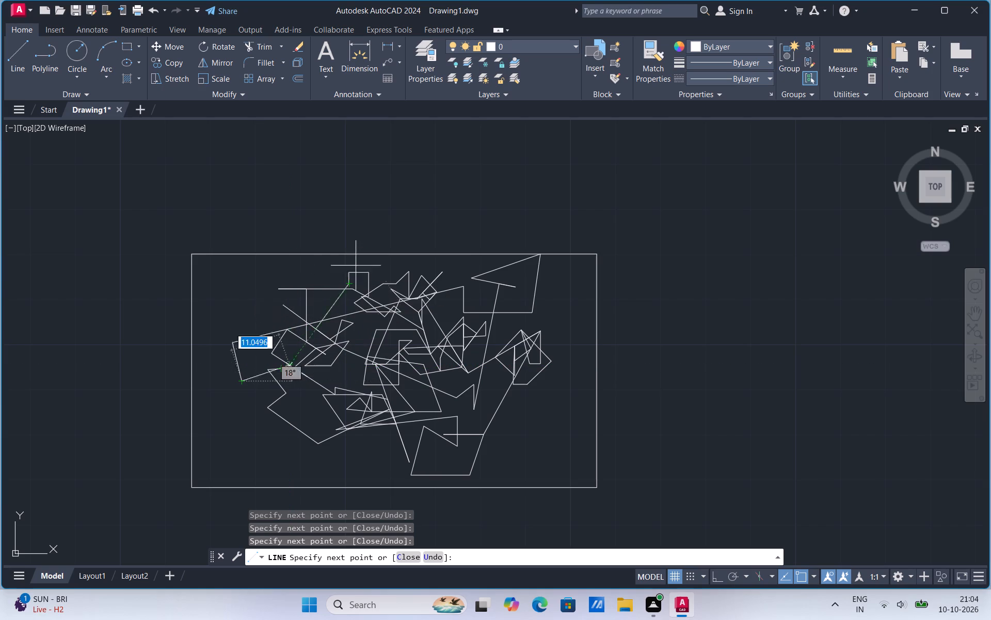
{"action": "left_click", "coordinate": [316, 342]}
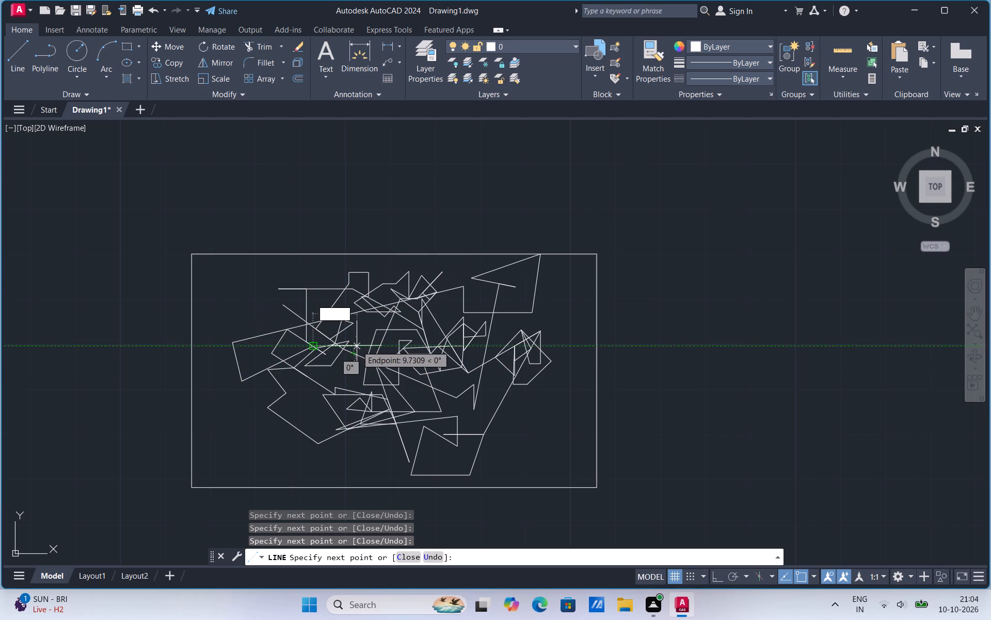
{"action": "left_click", "coordinate": [357, 346]}
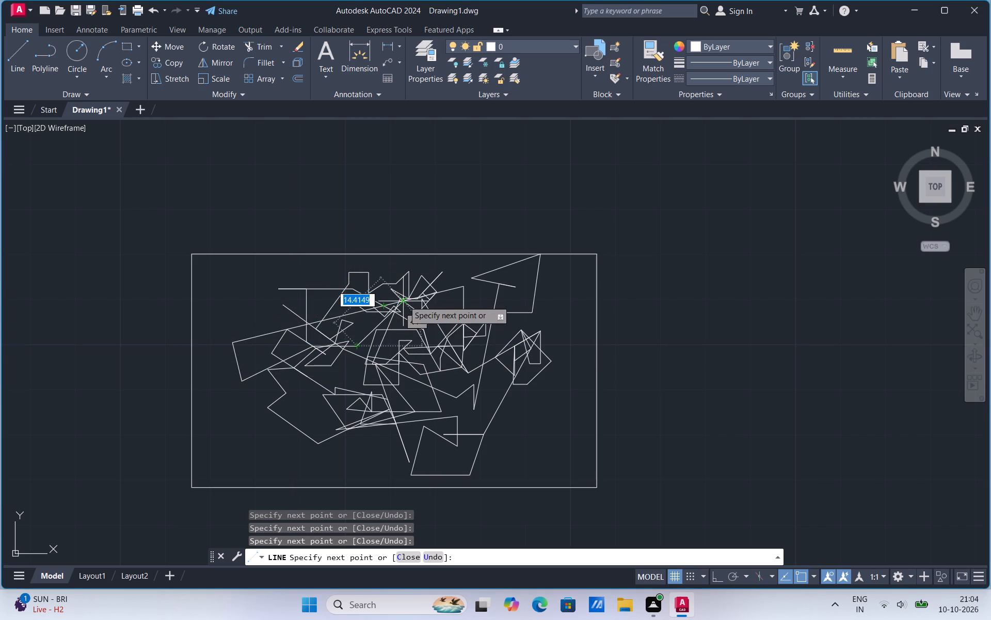
{"action": "left_click", "coordinate": [404, 301]}
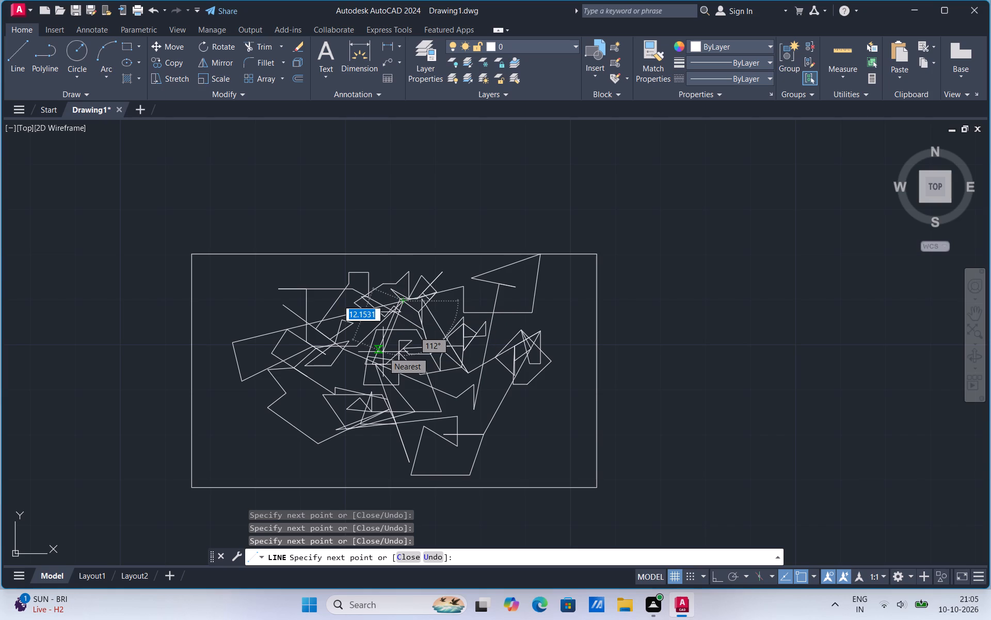
Zigzag the line southwest and back through the central cluster, raise it to the northern peaks, and add a short westward leg.
{"action": "left_click", "coordinate": [365, 355]}
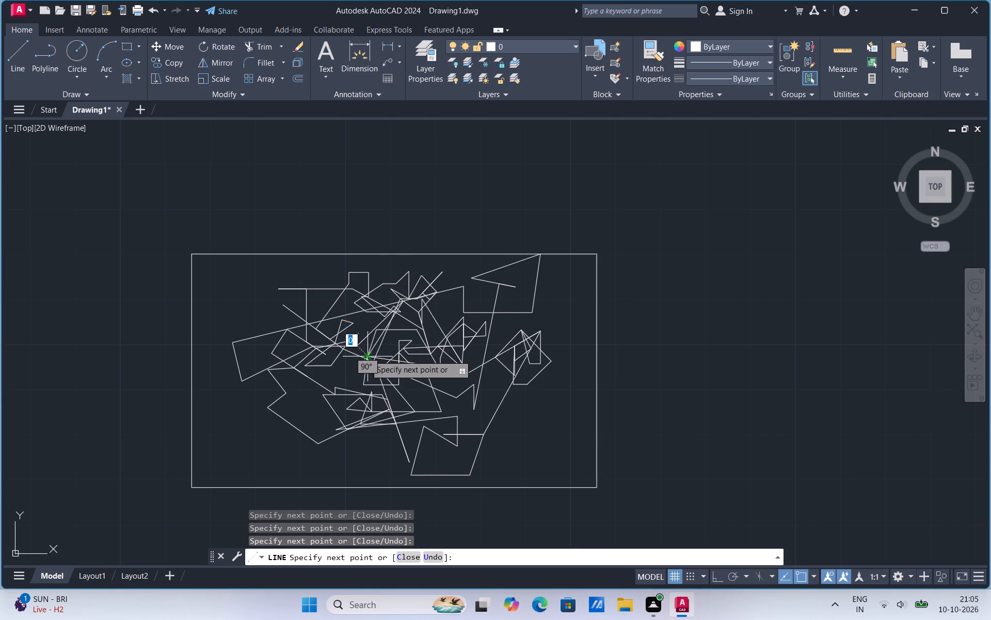
{"action": "left_click", "coordinate": [394, 339]}
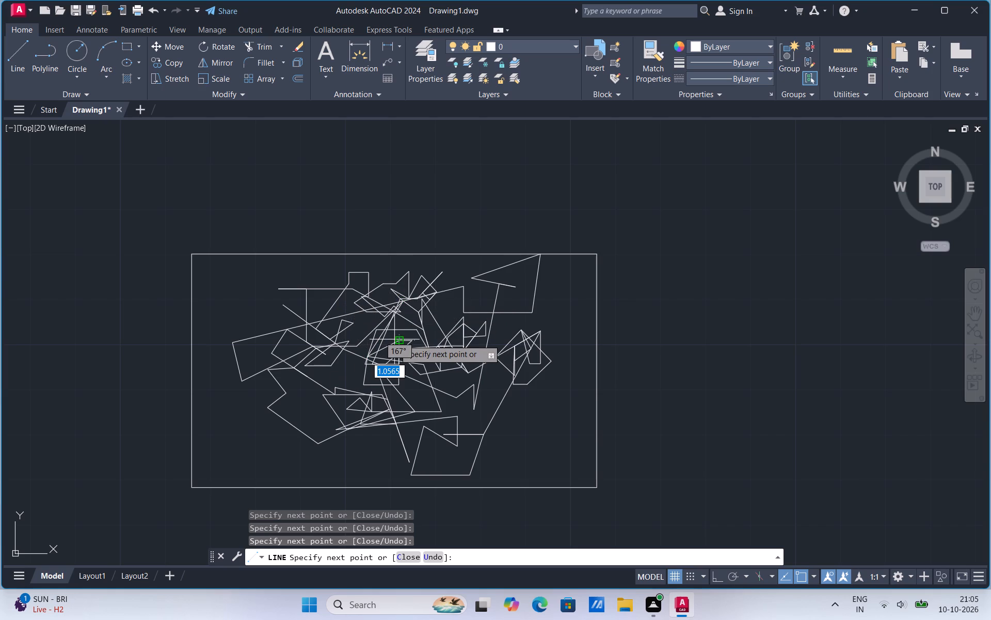
{"action": "left_click", "coordinate": [371, 328]}
{"action": "left_click", "coordinate": [417, 357]}
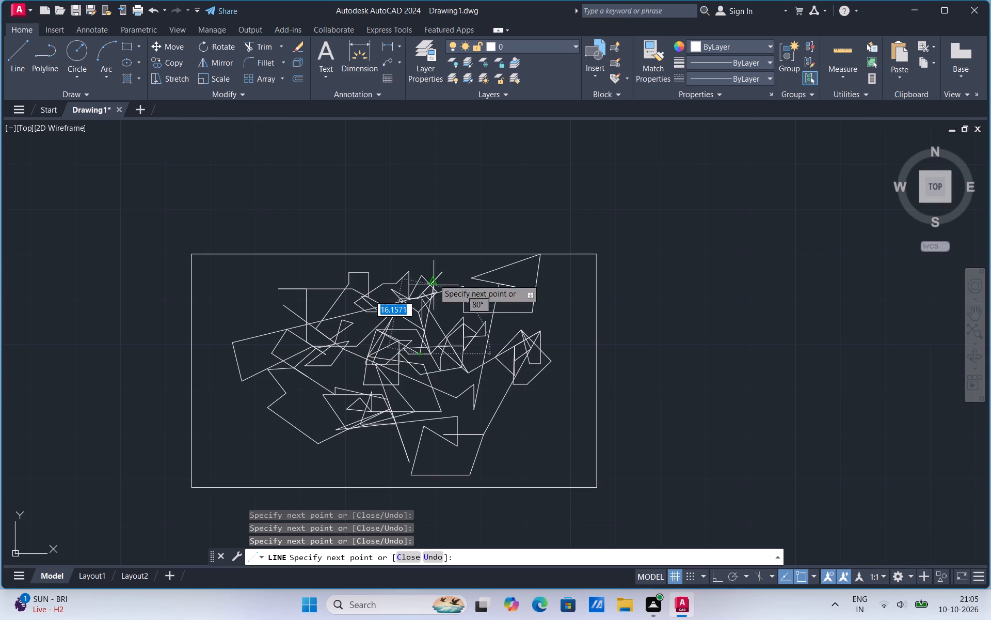
{"action": "left_click", "coordinate": [433, 271]}
{"action": "left_click", "coordinate": [407, 287]}
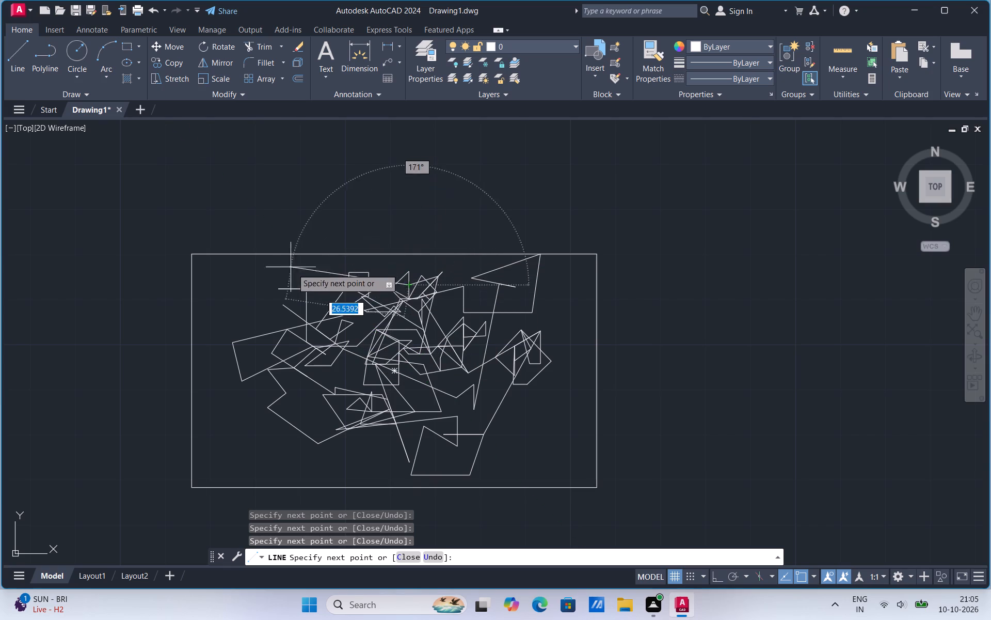
Take the line beyond the rectangle's north edge, add an 8.5 southwest leg and crossing zigzag, and retrace a spur of about 10.7.
{"action": "left_click", "coordinate": [356, 229]}
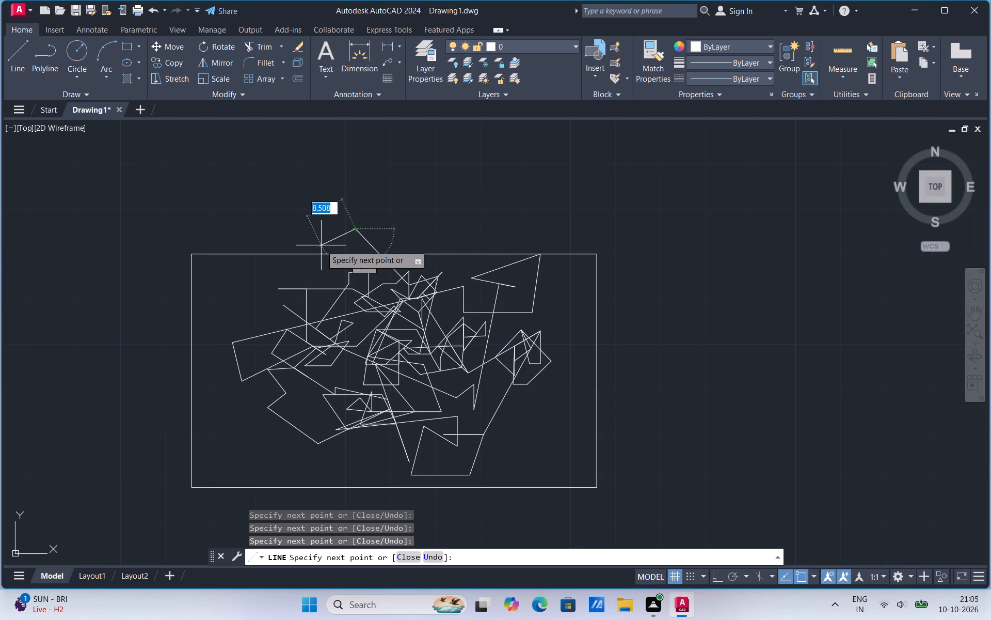
{"action": "left_click", "coordinate": [321, 245]}
{"action": "left_click", "coordinate": [335, 267]}
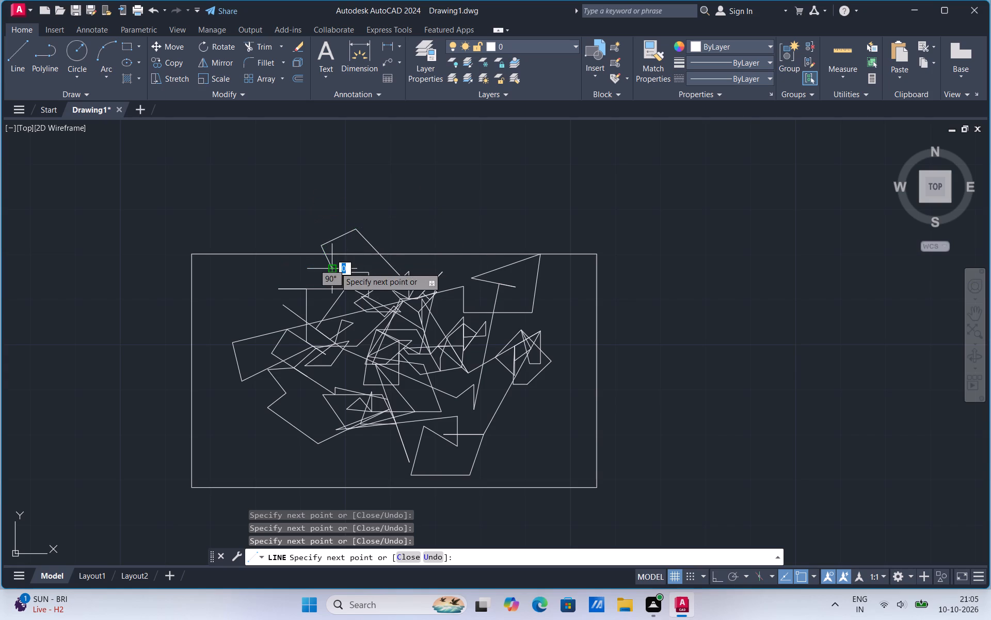
{"action": "left_click", "coordinate": [398, 219]}
{"action": "left_click", "coordinate": [335, 208]}
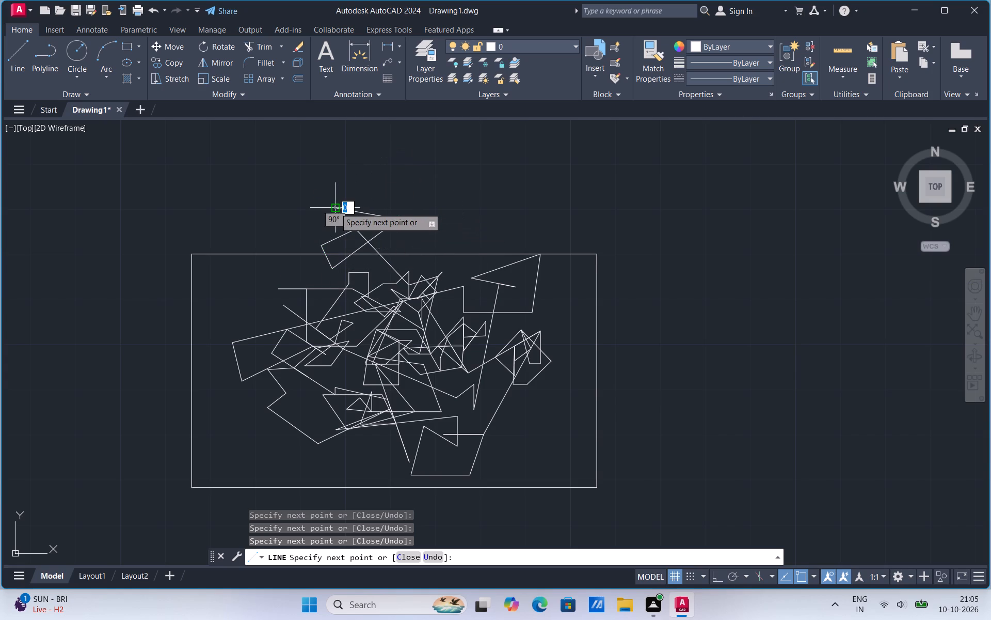
{"action": "left_click", "coordinate": [316, 163]}
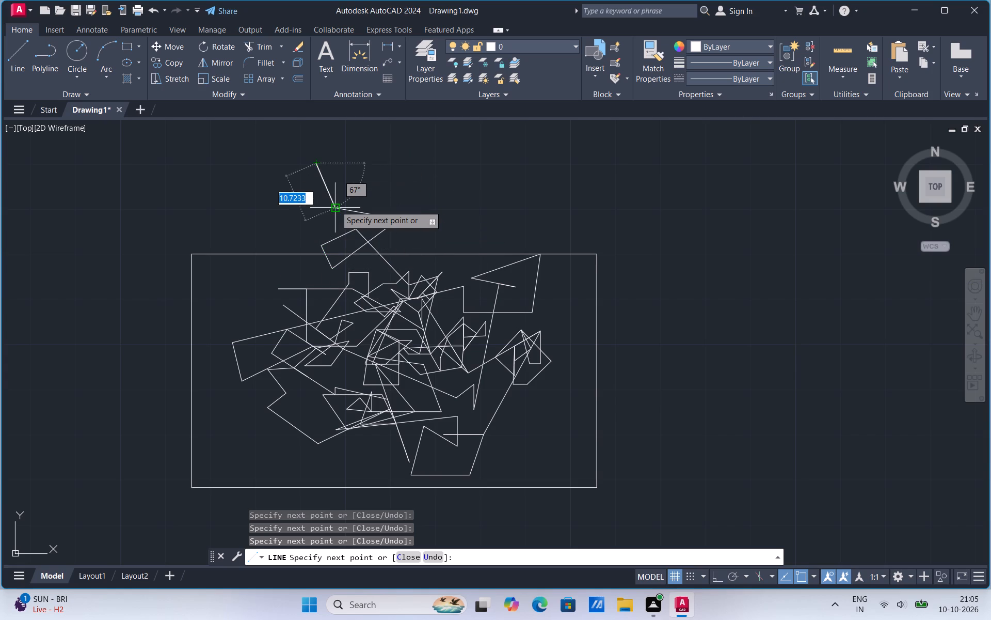
{"action": "left_click", "coordinate": [335, 206]}
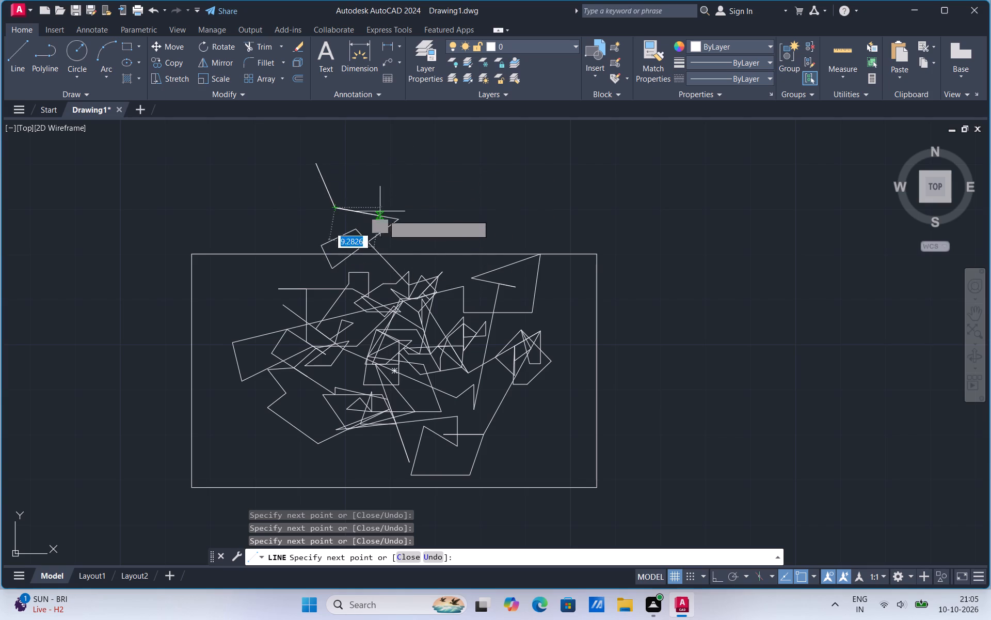
Extend the line along the slanted segment and about 15.8 east, form a peak, and bring it back down into the northern central cluster.
{"action": "left_click", "coordinate": [363, 220]}
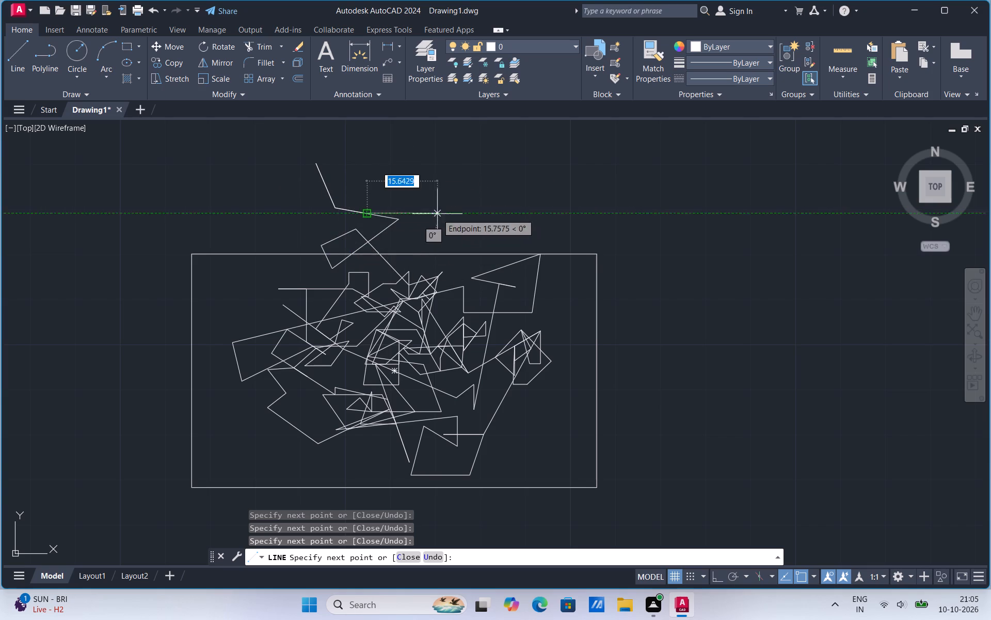
{"action": "left_click", "coordinate": [438, 211]}
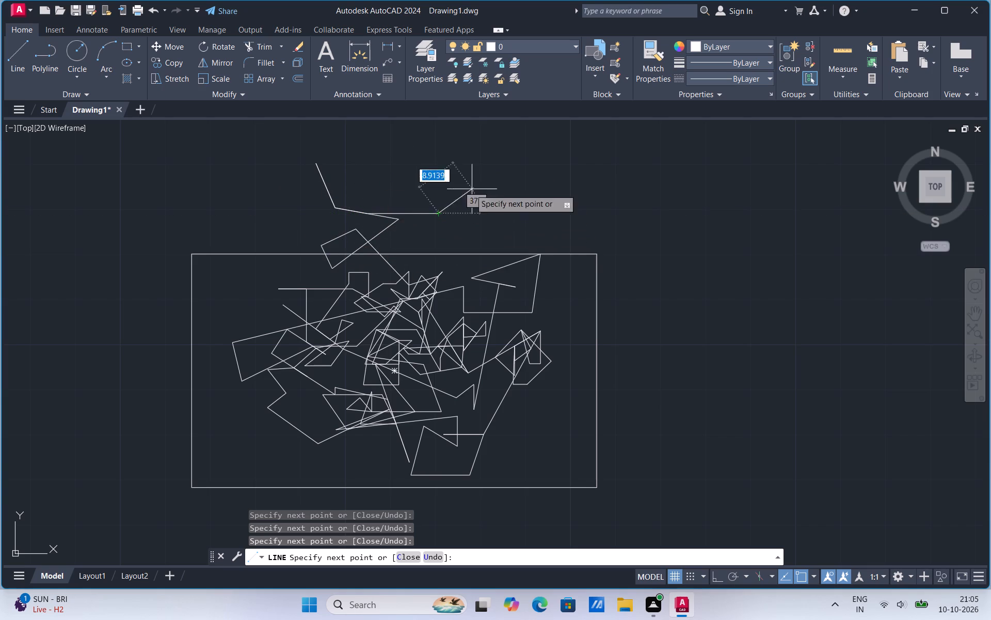
{"action": "left_click", "coordinate": [463, 191]}
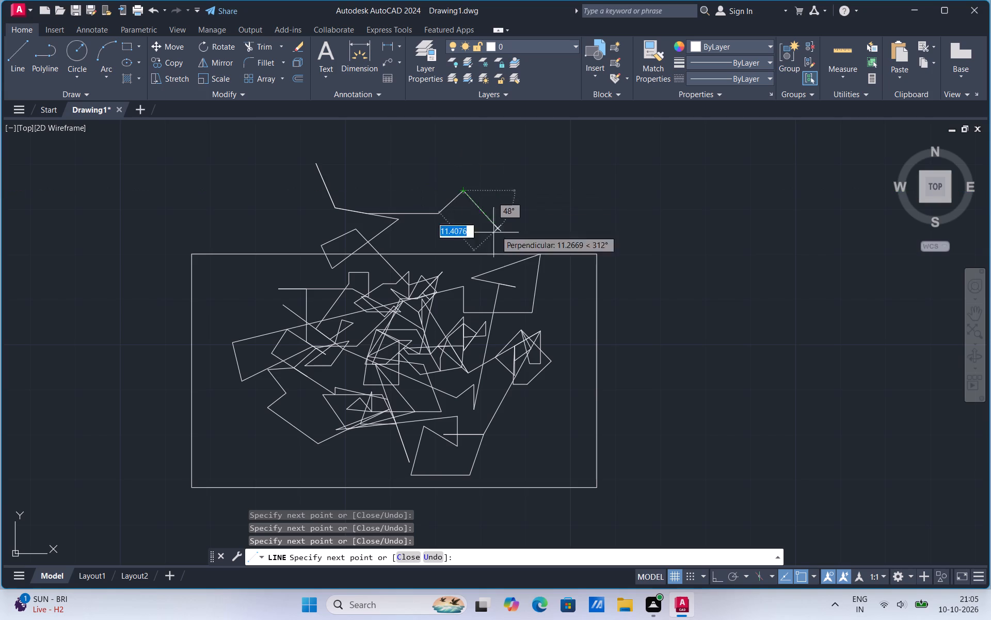
{"action": "left_click", "coordinate": [497, 218]}
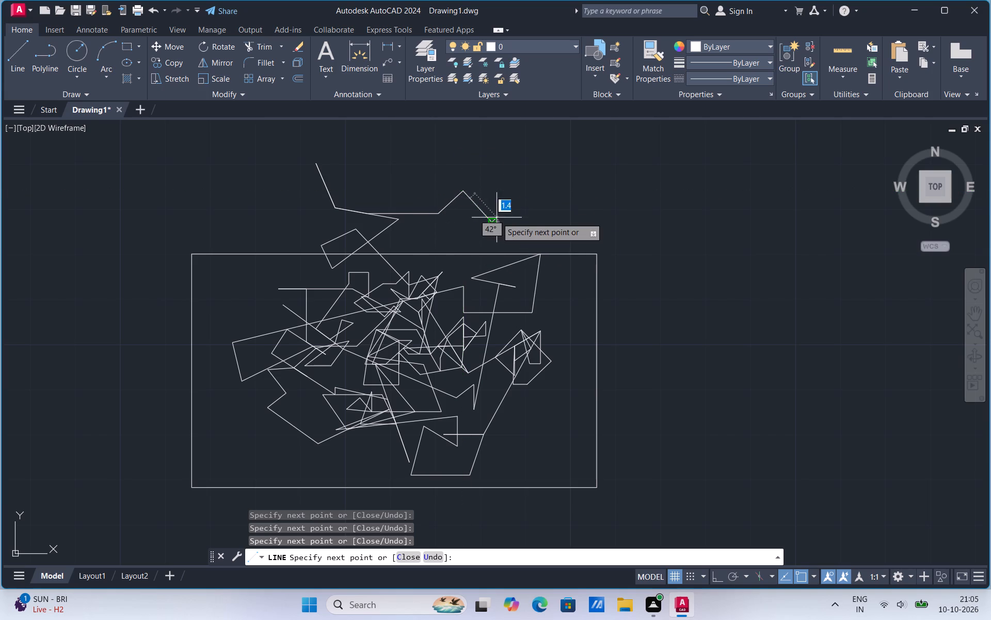
{"action": "left_click", "coordinate": [453, 245]}
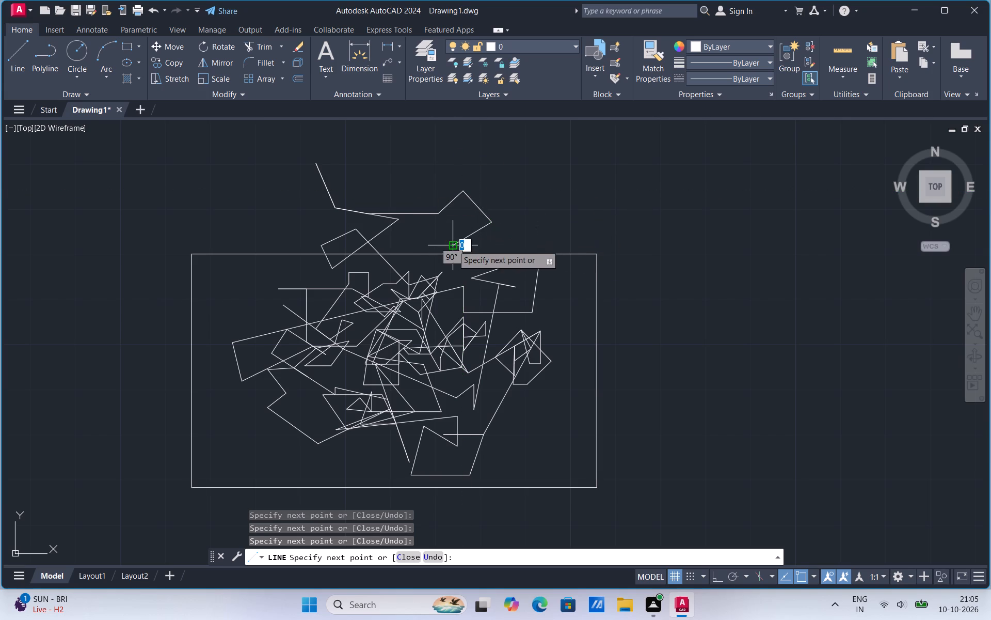
{"action": "left_click", "coordinate": [458, 271]}
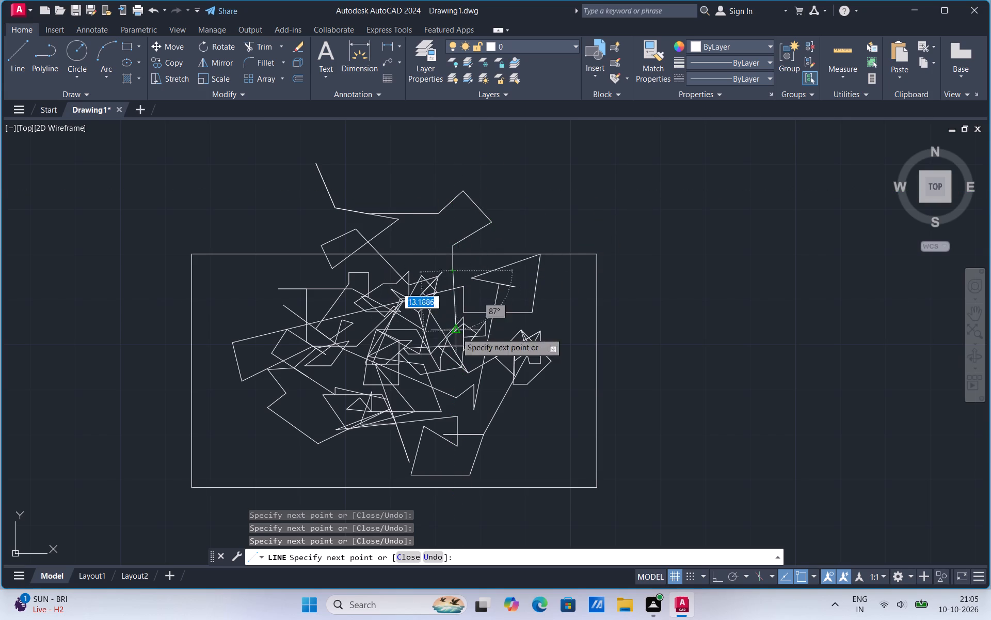
{"action": "left_click", "coordinate": [403, 294]}
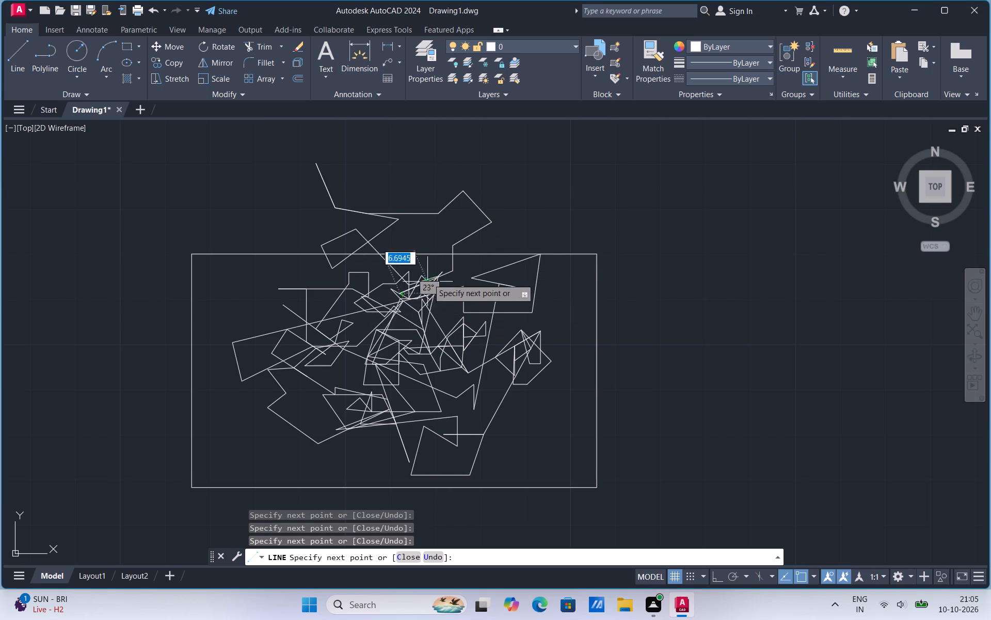
Take the line north from the central cluster beyond the rectangle's edge and wind it into a small loop inside the northern peak.
{"action": "left_click", "coordinate": [407, 287]}
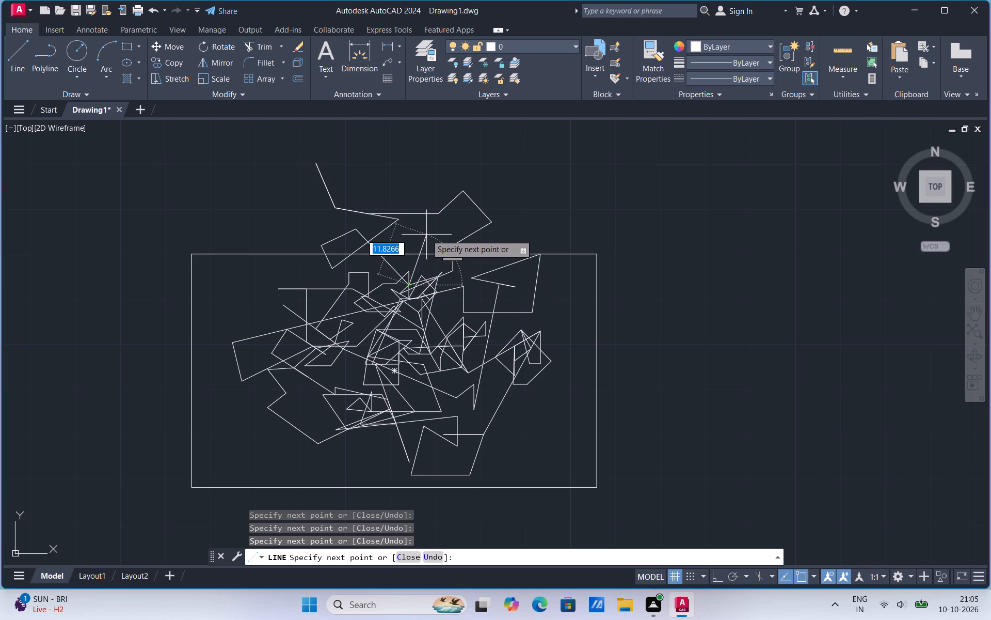
{"action": "left_click_drag", "start_coordinate": [426, 235], "coordinate": [399, 242]}
{"action": "left_click_drag", "start_coordinate": [399, 242], "coordinate": [455, 221]}
{"action": "left_click_drag", "start_coordinate": [455, 221], "coordinate": [454, 195]}
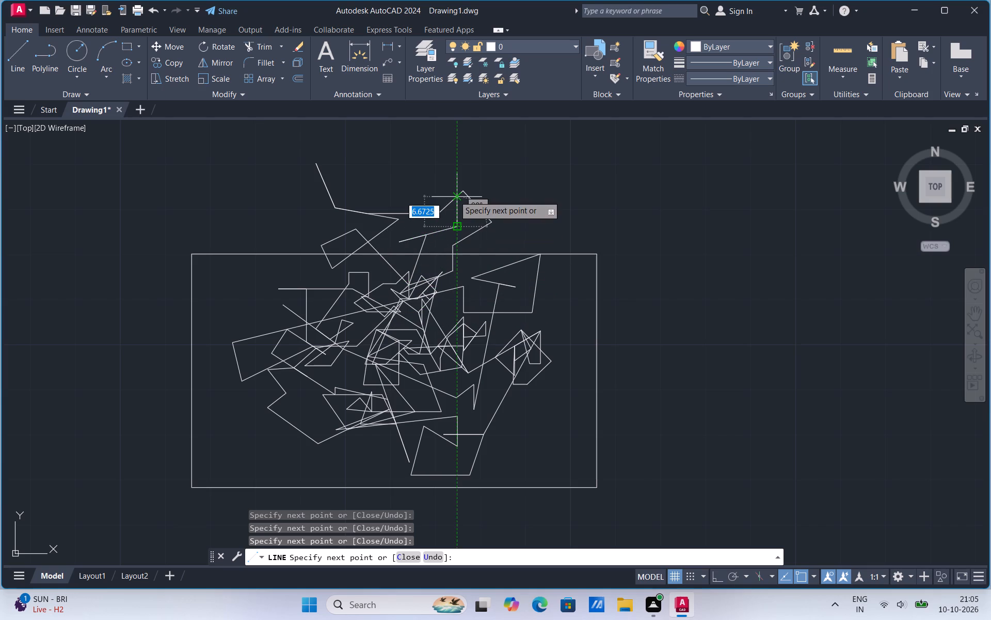
{"action": "left_click_drag", "start_coordinate": [454, 195], "coordinate": [449, 199]}
{"action": "left_click_drag", "start_coordinate": [449, 199], "coordinate": [475, 199]}
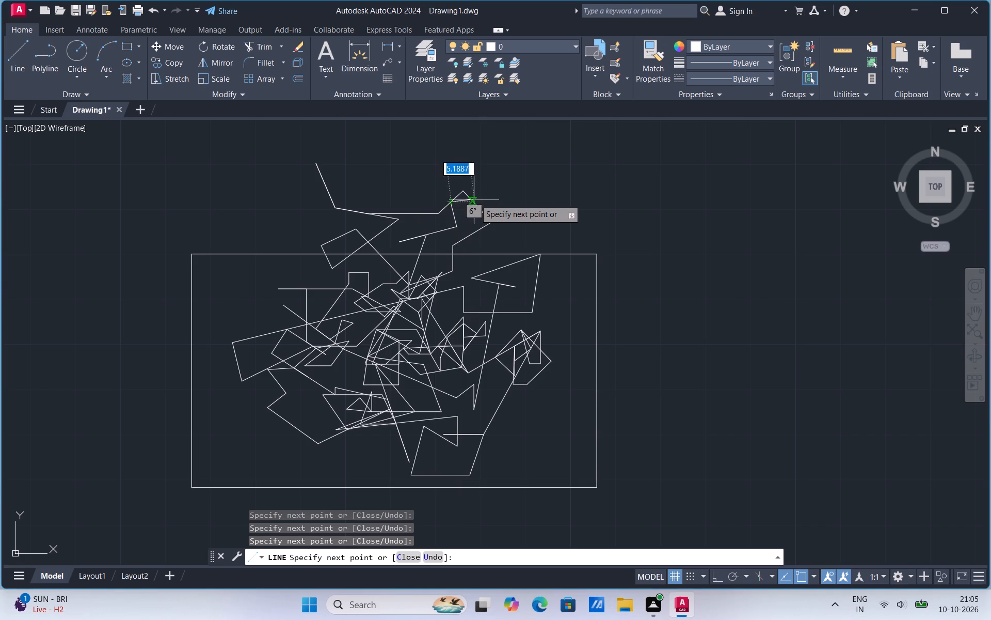
{"action": "left_click_drag", "start_coordinate": [475, 199], "coordinate": [479, 204]}
{"action": "left_click_drag", "start_coordinate": [479, 204], "coordinate": [479, 228]}
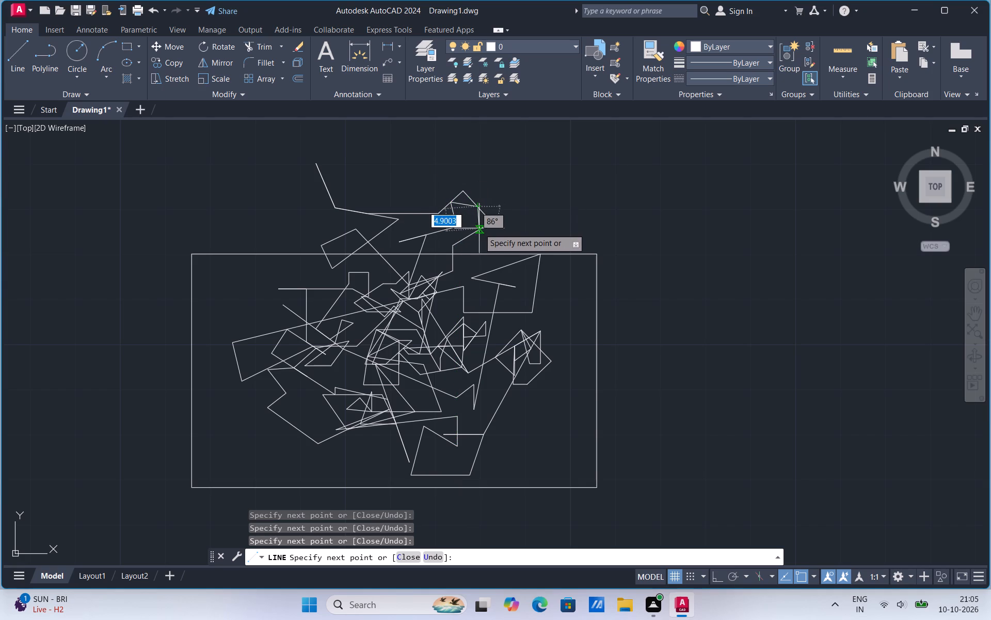
{"action": "left_click_drag", "start_coordinate": [479, 228], "coordinate": [475, 235]}
Run the line west, jog it briefly north, slope it southwest to the rectangle's north edge, and add a small hook just inside.
{"action": "left_click_drag", "start_coordinate": [475, 235], "coordinate": [393, 223]}
{"action": "left_click", "coordinate": [393, 223]}
{"action": "left_click", "coordinate": [398, 202]}
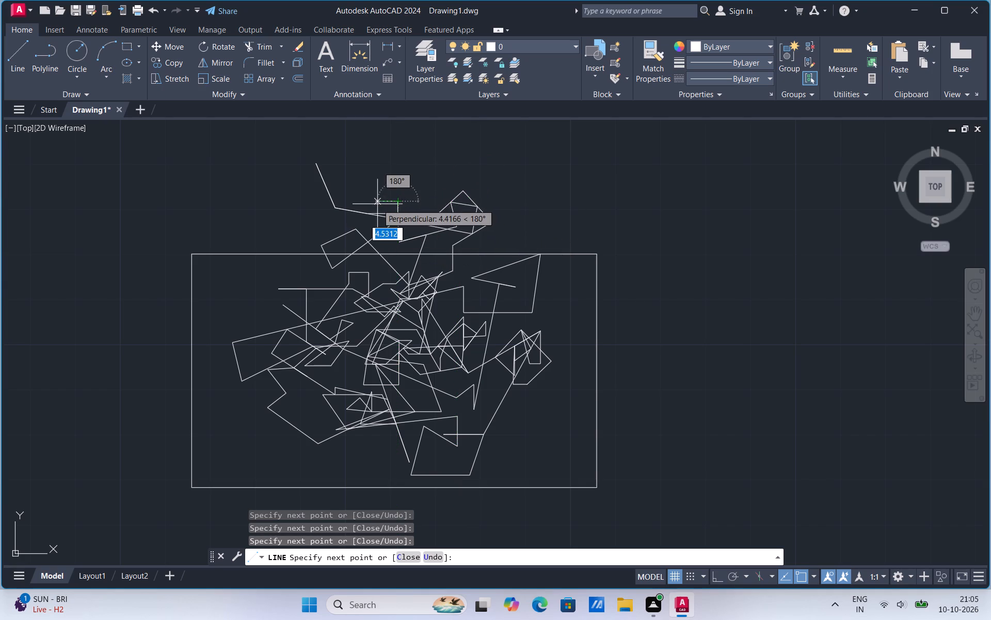
{"action": "left_click_drag", "start_coordinate": [377, 204], "coordinate": [320, 224]}
{"action": "left_click", "coordinate": [320, 224]}
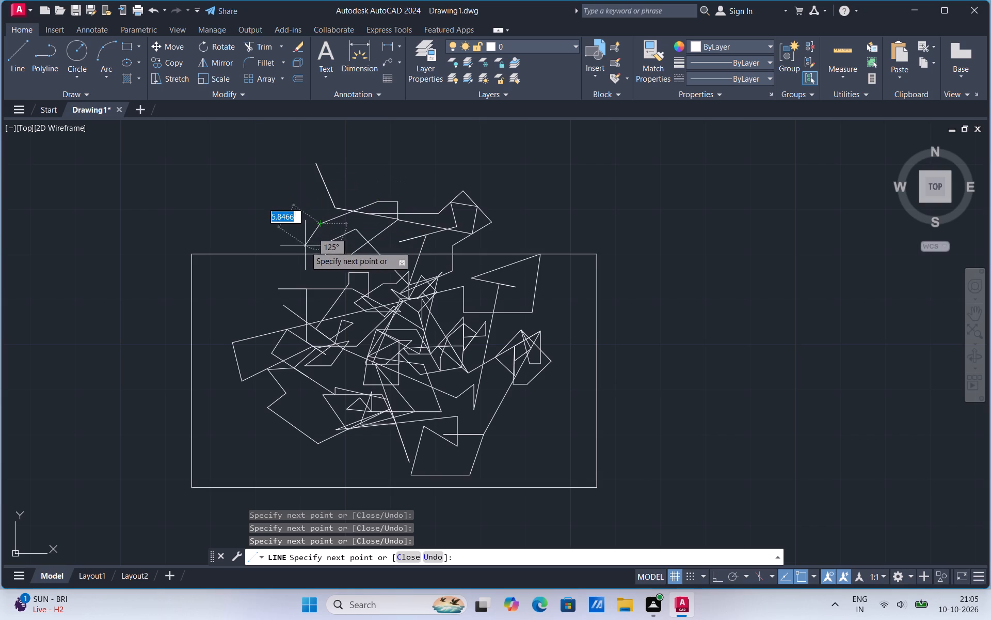
{"action": "left_click", "coordinate": [302, 253]}
{"action": "left_click", "coordinate": [283, 247]}
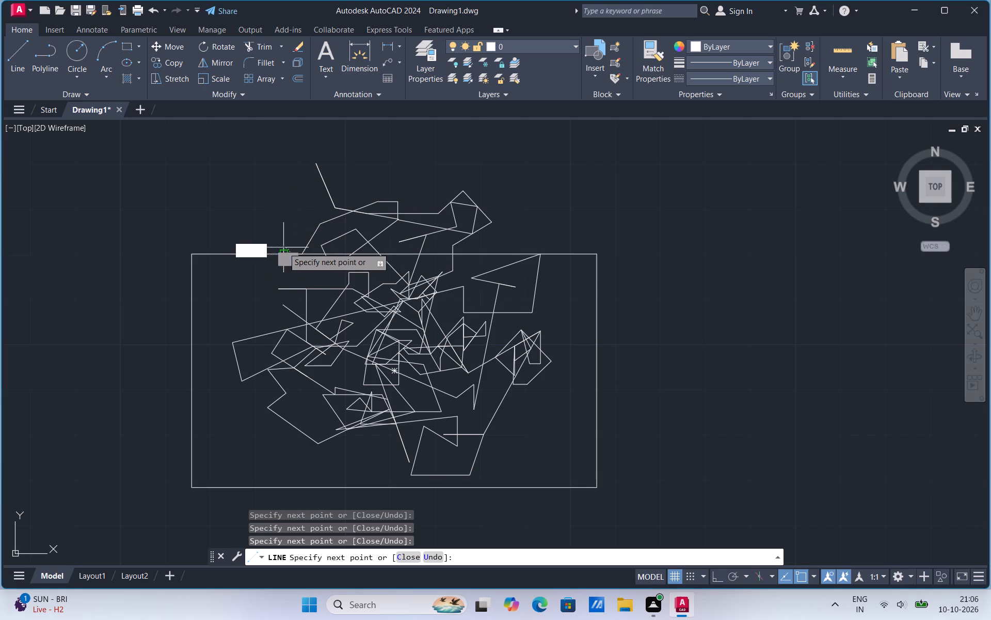
{"action": "left_click", "coordinate": [284, 281]}
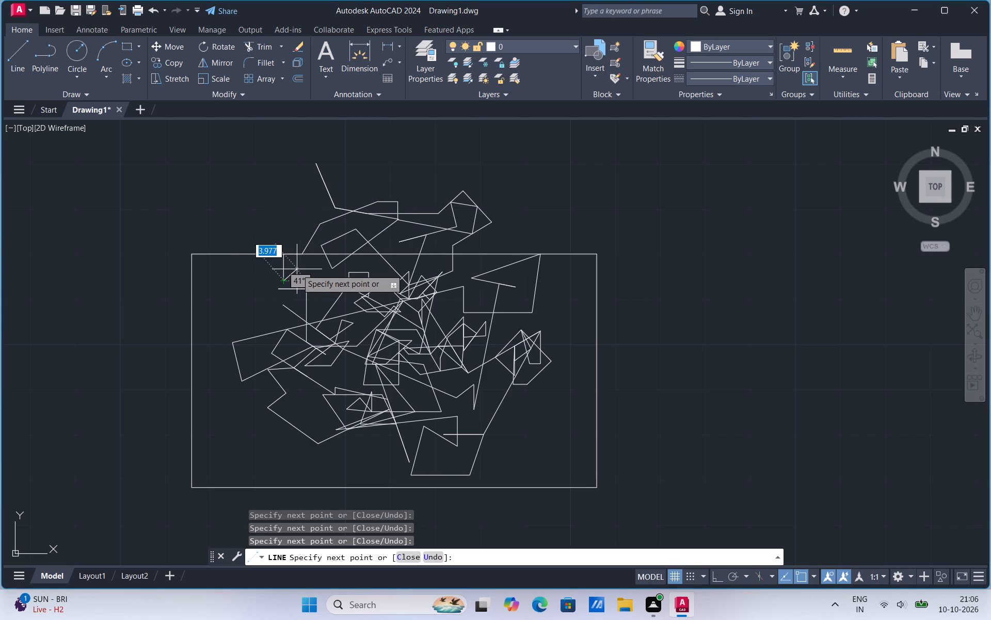
{"action": "left_click", "coordinate": [297, 269]}
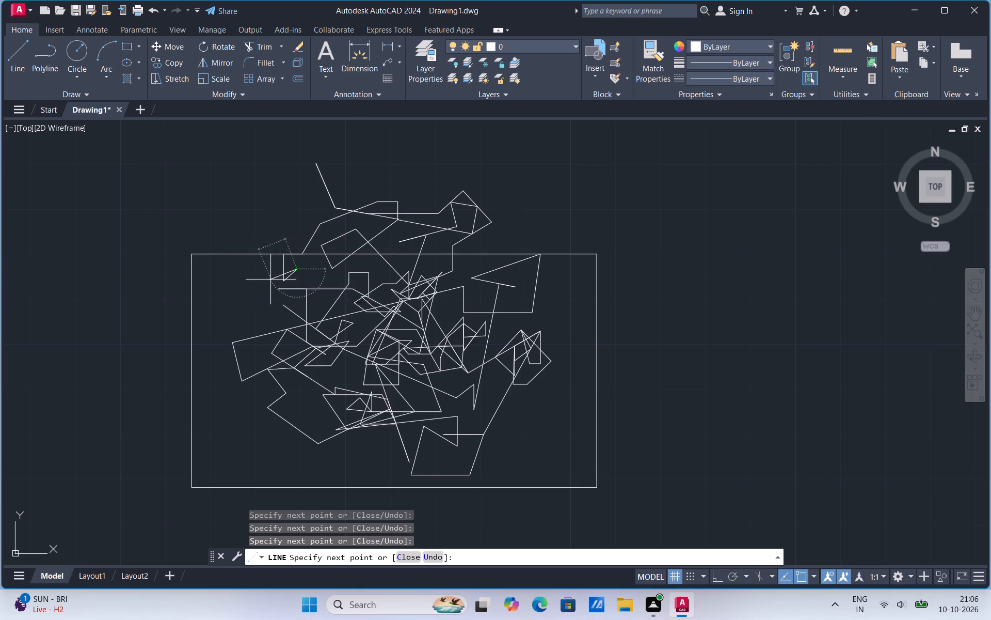
Zigzag the line near the rectangle's northwest corner, add a south leg of about 3.9, and raise it north beyond the edge.
{"action": "left_click", "coordinate": [270, 280]}
{"action": "left_click", "coordinate": [229, 297]}
{"action": "left_click", "coordinate": [229, 280]}
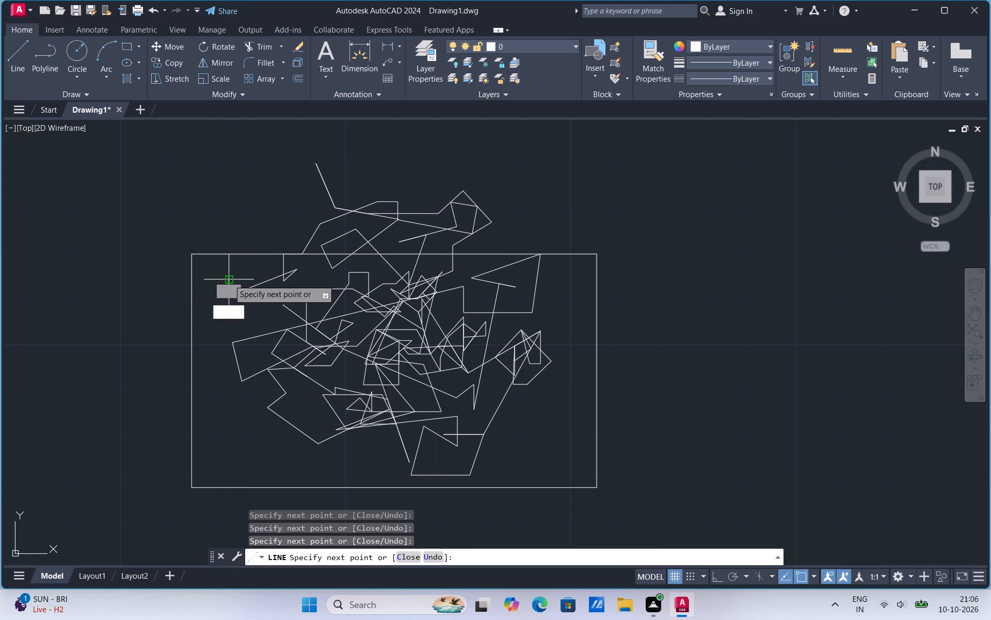
{"action": "left_click", "coordinate": [250, 298]}
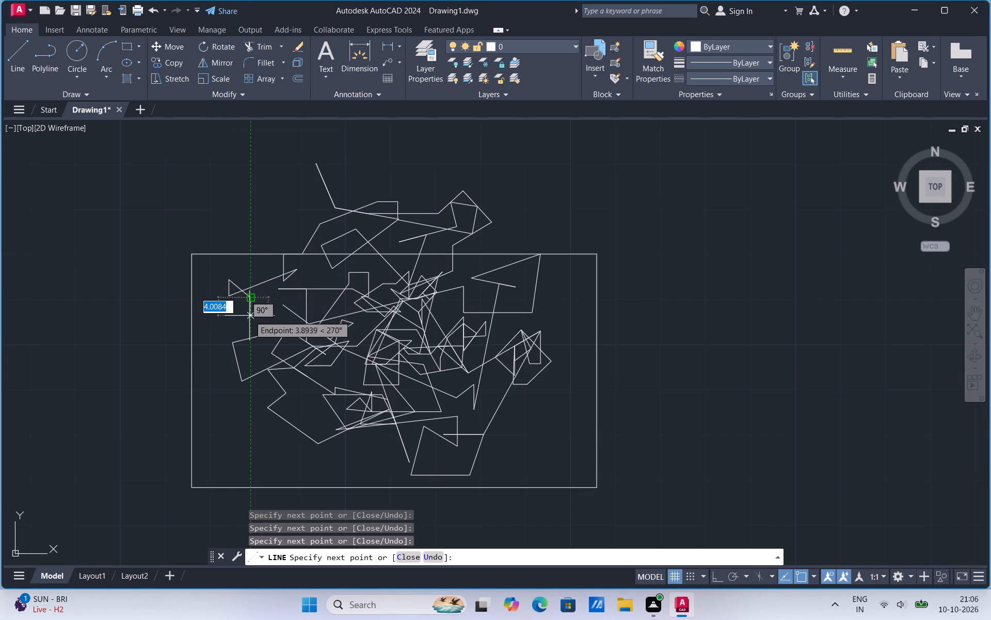
{"action": "left_click", "coordinate": [249, 316]}
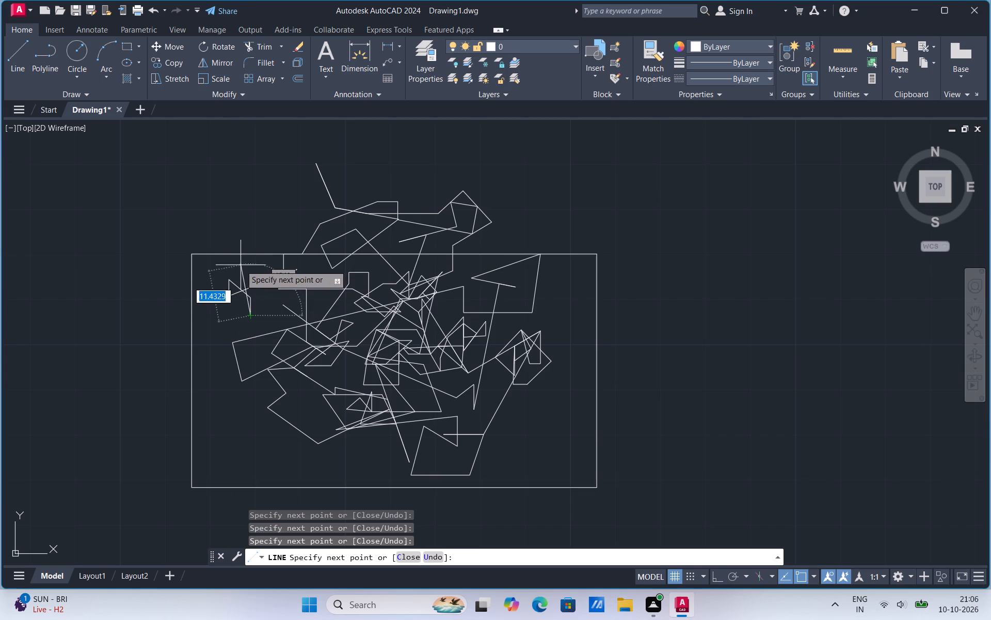
{"action": "left_click", "coordinate": [252, 221]}
Trace a small loop across the rectangle's north edge near its northwest corner and finish it with a short northeast leg and notch.
{"action": "left_click_drag", "start_coordinate": [260, 267], "coordinate": [234, 270]}
{"action": "left_click_drag", "start_coordinate": [234, 270], "coordinate": [229, 235]}
{"action": "left_click_drag", "start_coordinate": [229, 235], "coordinate": [263, 234]}
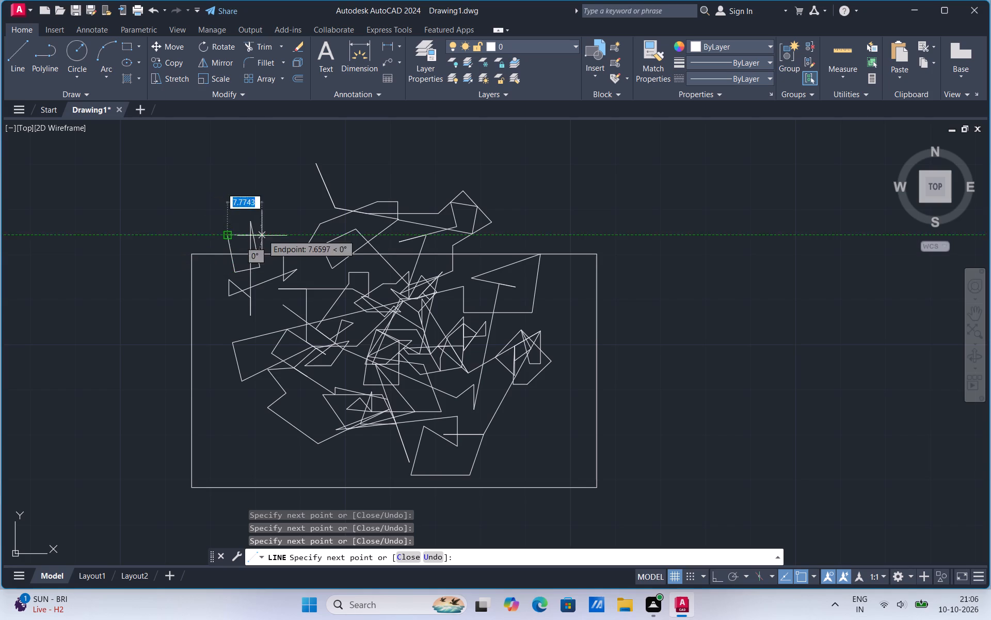
{"action": "left_click_drag", "start_coordinate": [263, 234], "coordinate": [246, 222]}
{"action": "left_click_drag", "start_coordinate": [246, 222], "coordinate": [263, 216]}
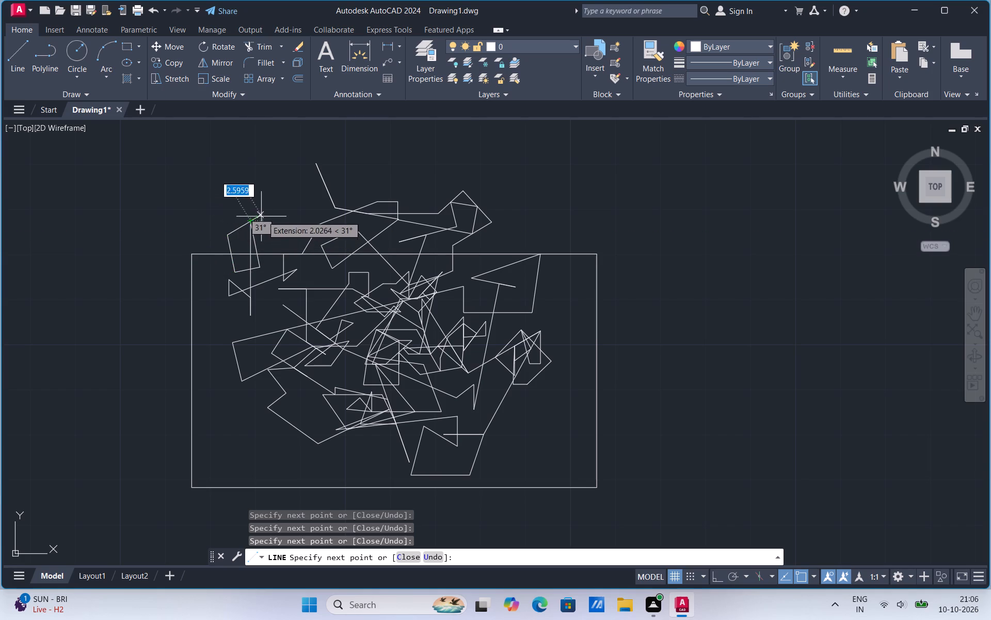
{"action": "left_click_drag", "start_coordinate": [263, 216], "coordinate": [269, 212]}
{"action": "left_click", "coordinate": [269, 212]}
{"action": "left_click_drag", "start_coordinate": [270, 225], "coordinate": [319, 185]}
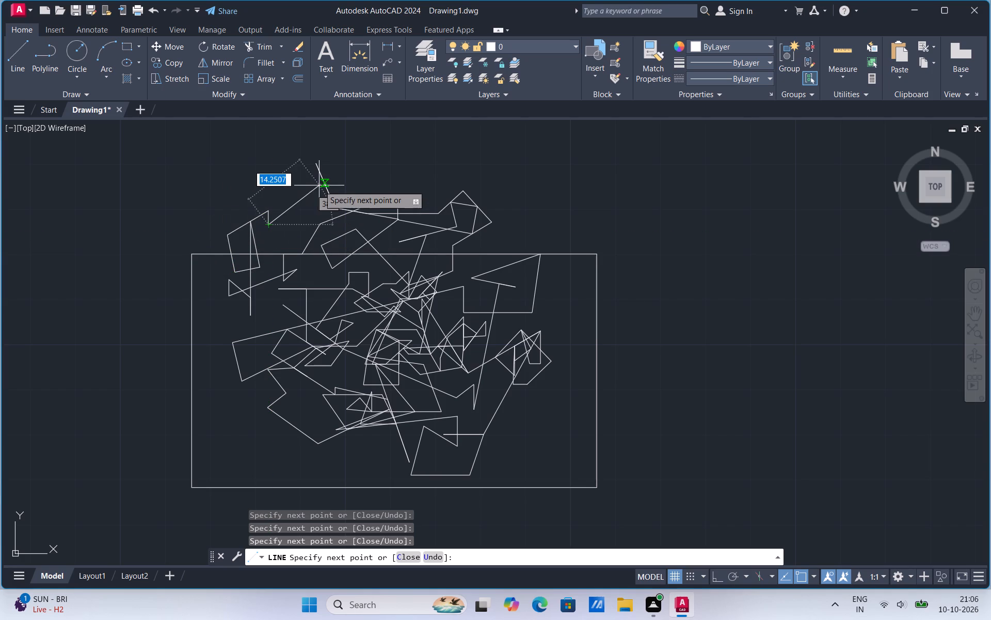
Extend the line northeast, add a narrow spike to the northwest, return it southwest, and run it east to the slanted northern segment.
{"action": "left_click", "coordinate": [305, 198]}
{"action": "left_click", "coordinate": [281, 173]}
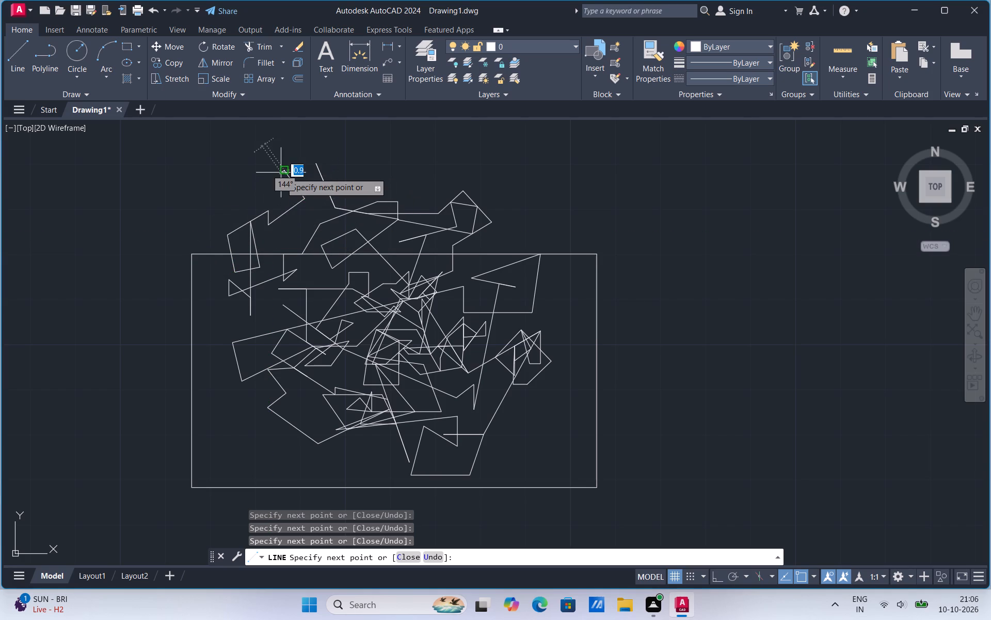
{"action": "left_click", "coordinate": [298, 208]}
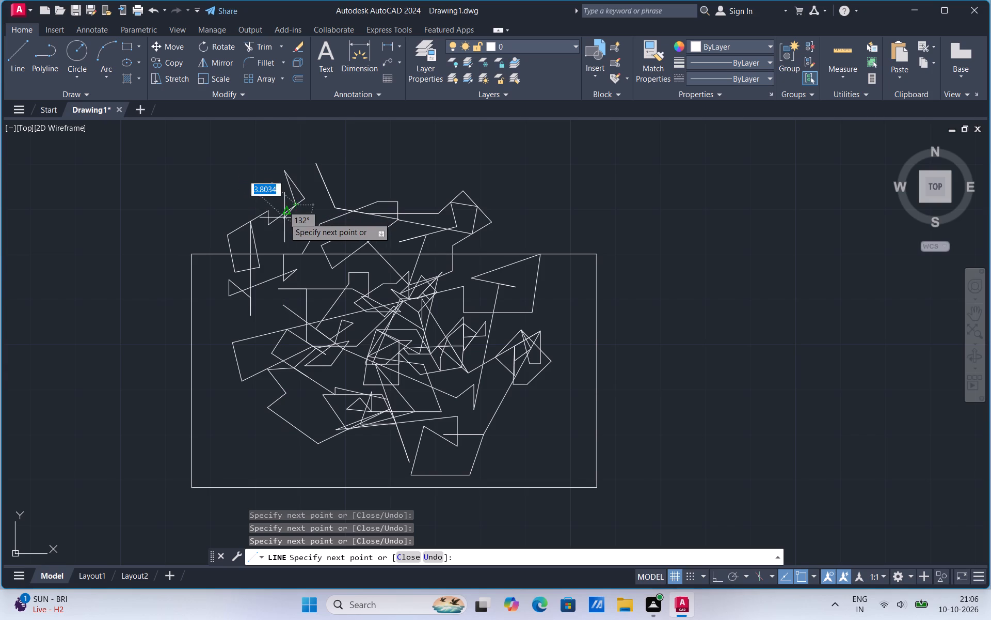
{"action": "left_click", "coordinate": [284, 218]}
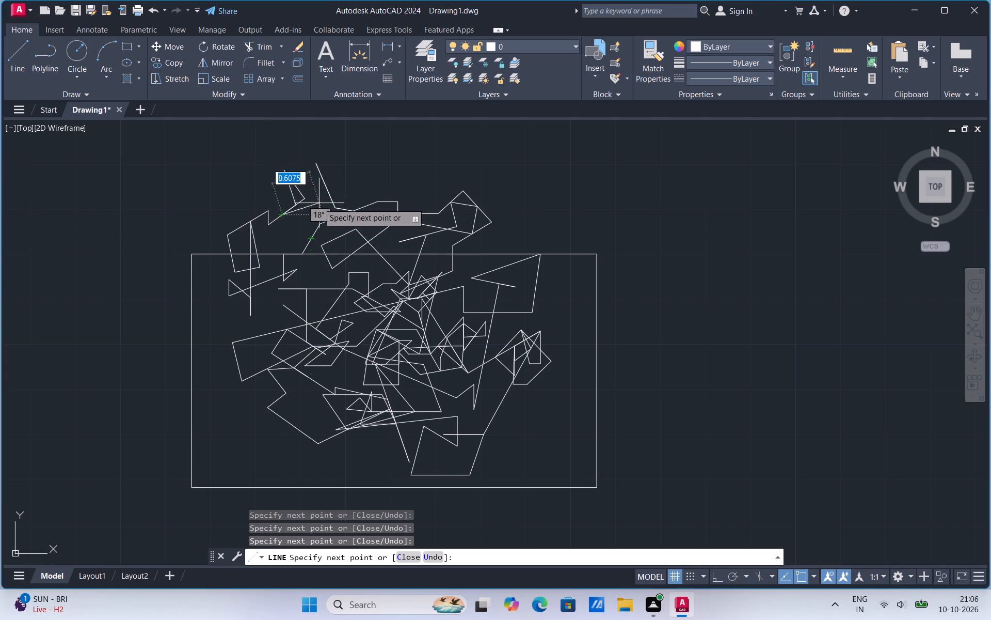
{"action": "left_click", "coordinate": [342, 206]}
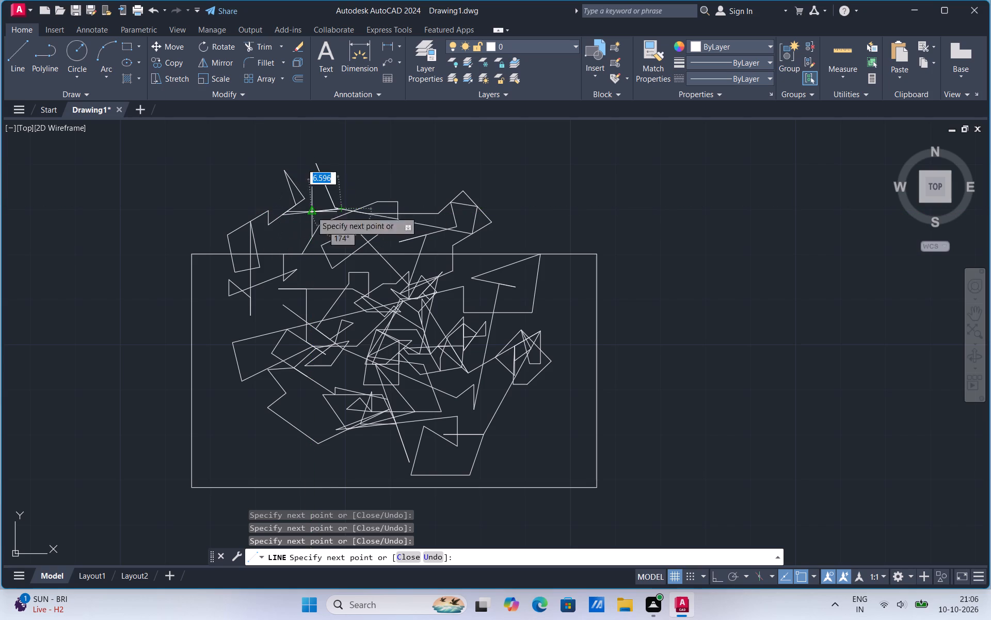
Drop the line south into the rectangle, bring it back northwest and northeast, and end with a northwest leg beside the narrow spike.
{"action": "left_click_drag", "start_coordinate": [318, 270], "coordinate": [248, 241]}
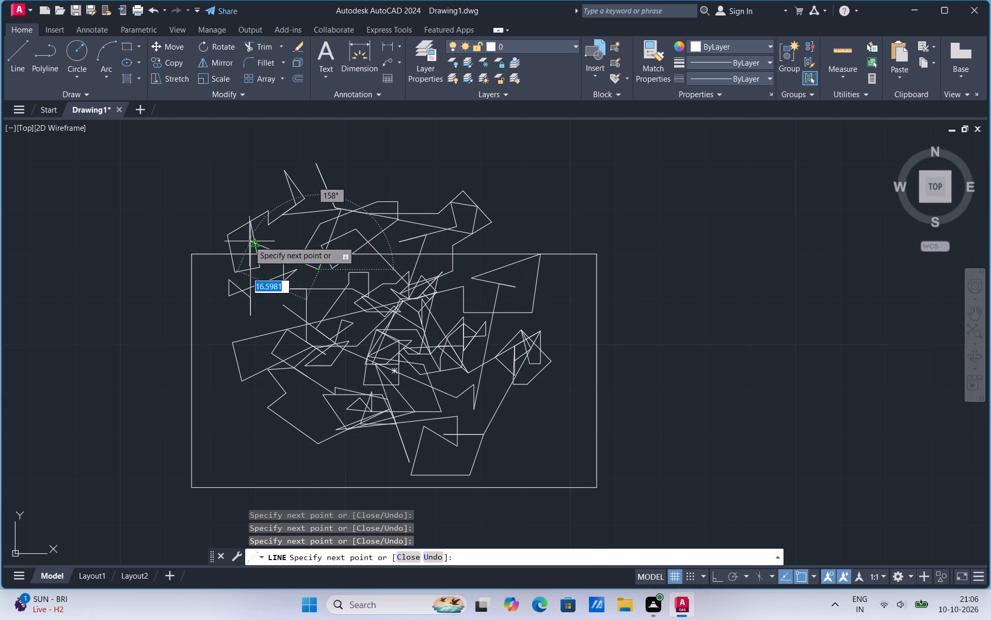
{"action": "left_click_drag", "start_coordinate": [248, 241], "coordinate": [280, 237]}
{"action": "left_click_drag", "start_coordinate": [280, 237], "coordinate": [329, 200]}
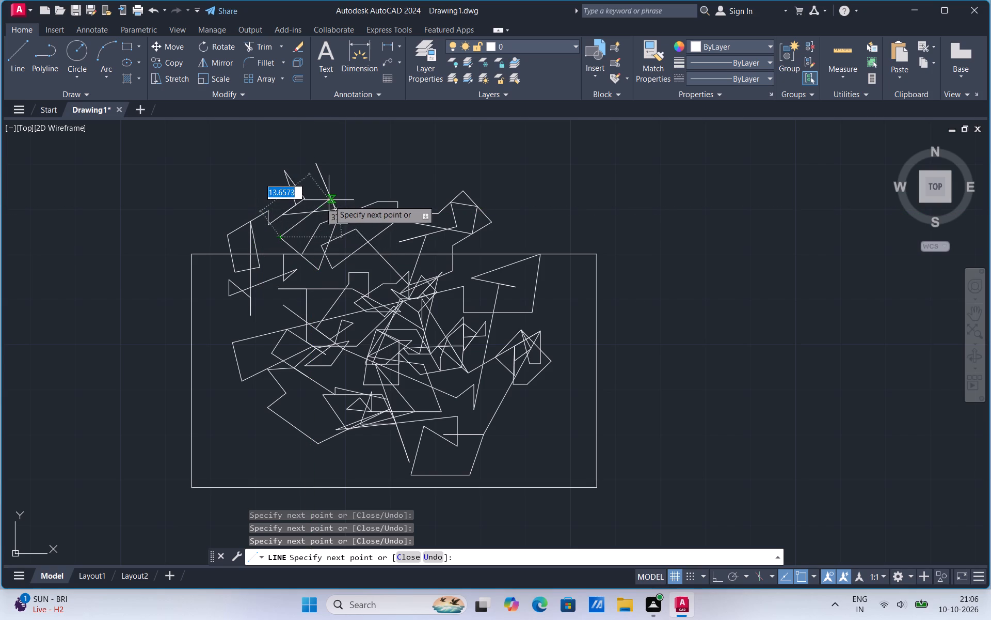
{"action": "left_click_drag", "start_coordinate": [329, 200], "coordinate": [301, 177]}
{"action": "left_click", "coordinate": [301, 177]}
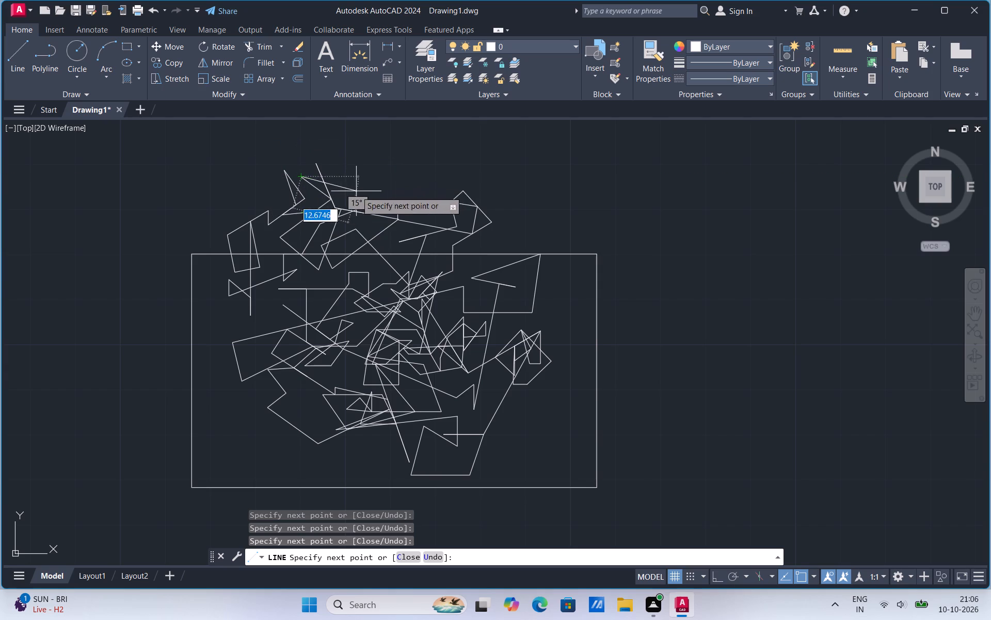
Run a long leg east across the northernmost area, extend it slightly further east, and double back over the short end.
{"action": "left_click", "coordinate": [404, 185]}
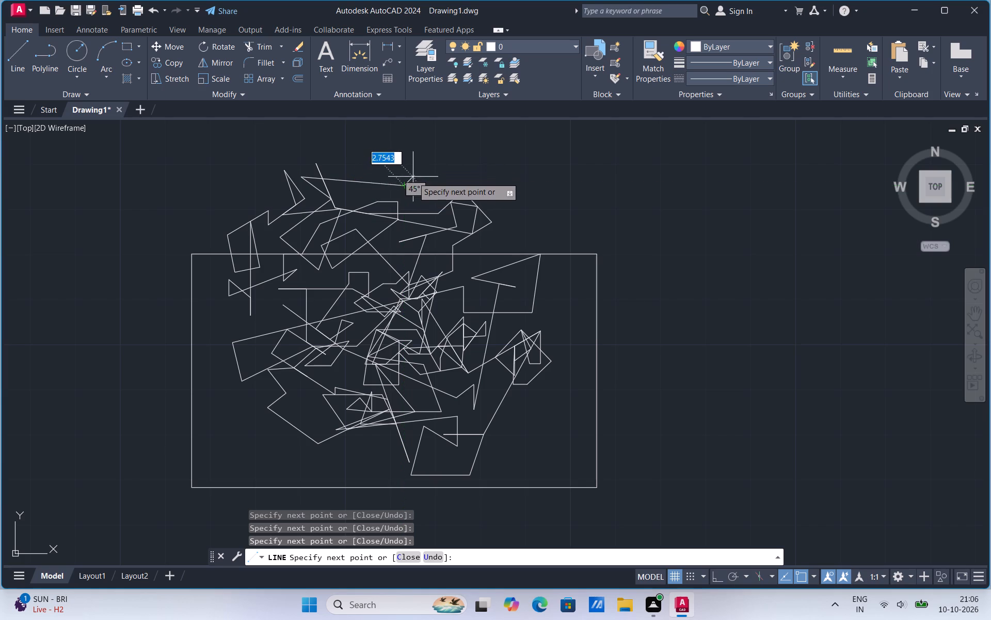
{"action": "left_click_drag", "start_coordinate": [424, 182], "coordinate": [428, 205]}
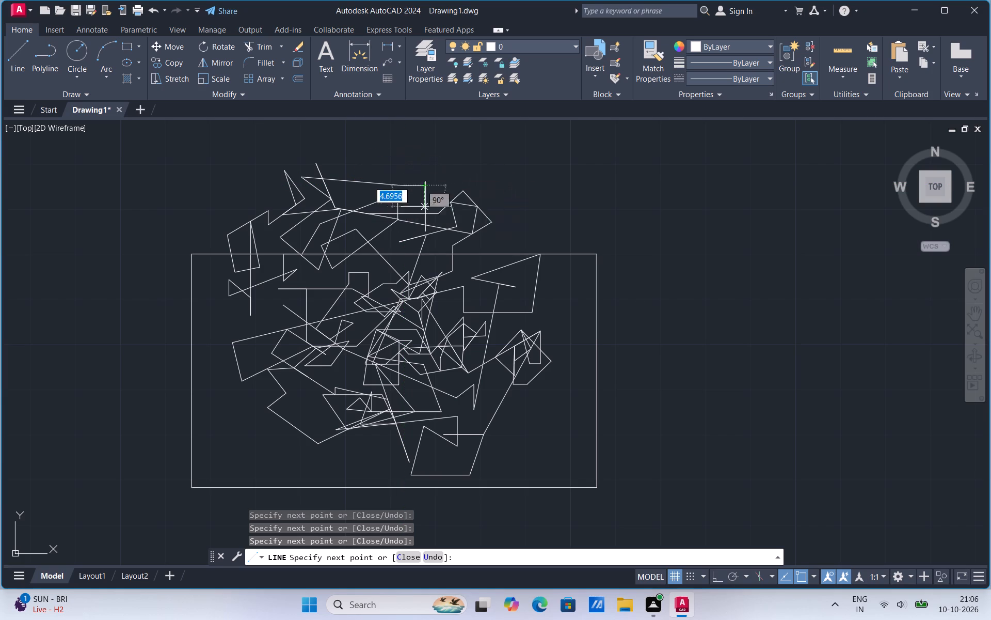
{"action": "left_click_drag", "start_coordinate": [428, 205], "coordinate": [431, 177]}
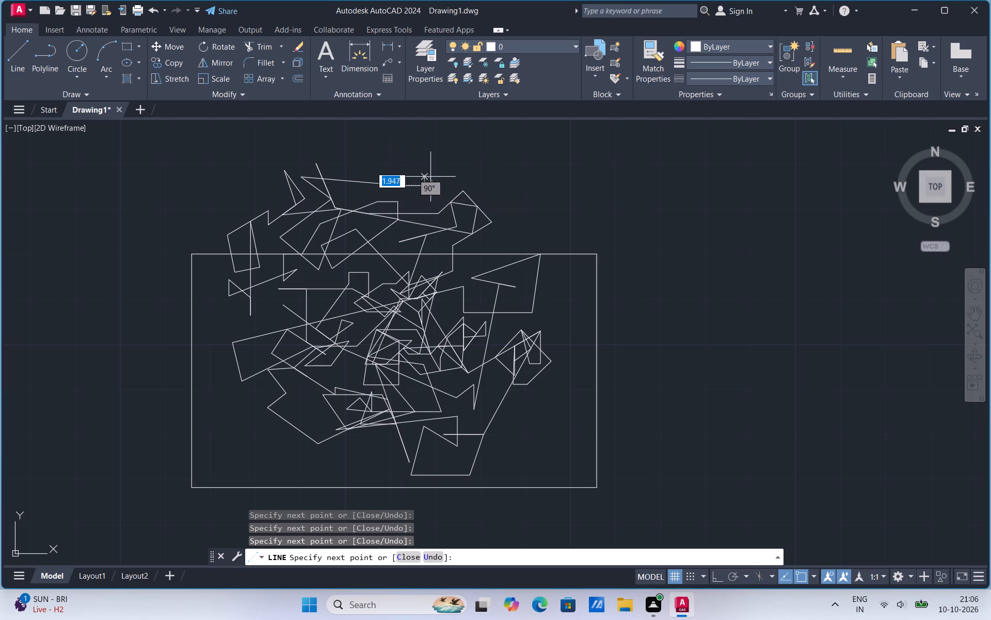
{"action": "left_click_drag", "start_coordinate": [431, 177], "coordinate": [430, 174]}
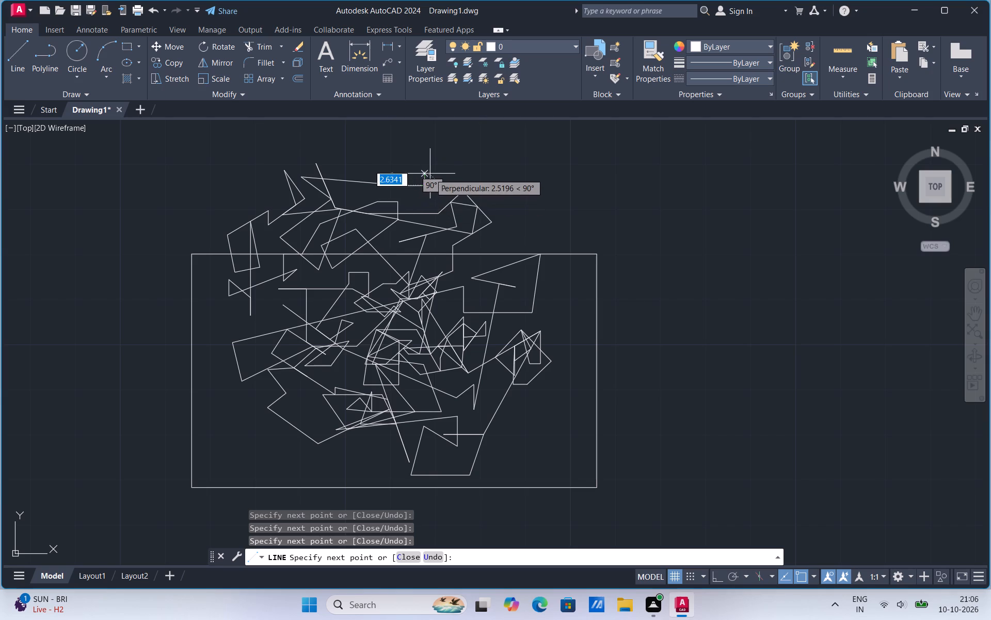
{"action": "left_click_drag", "start_coordinate": [430, 174], "coordinate": [415, 187]}
{"action": "left_click", "coordinate": [415, 187]}
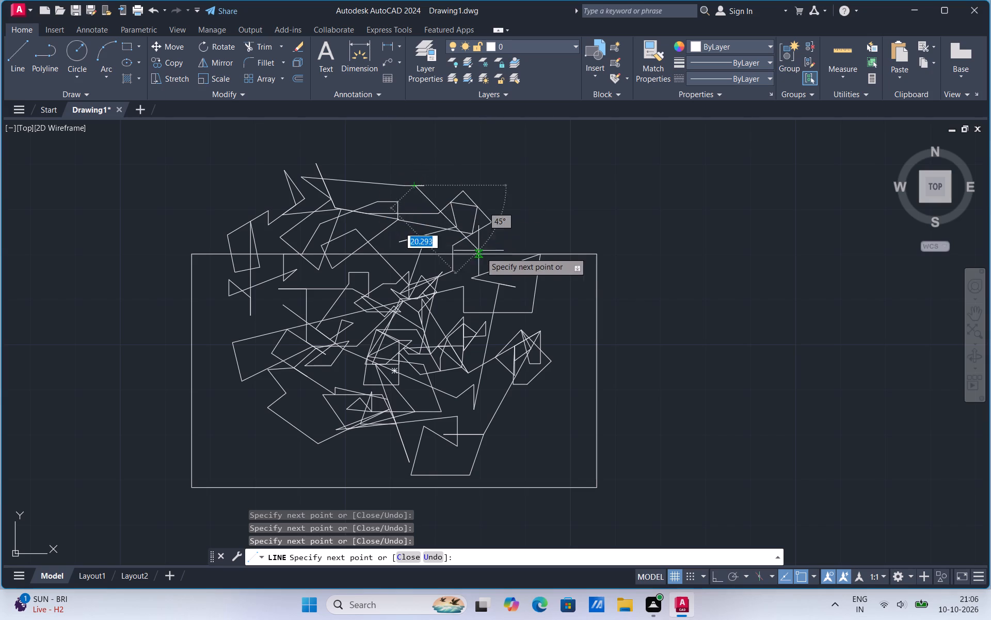
Take the line southeast into the rectangle, about 9 south, about 17.7 east-southeast, and down and southwest around the eastern cluster.
{"action": "left_click_drag", "start_coordinate": [482, 263], "coordinate": [483, 303]}
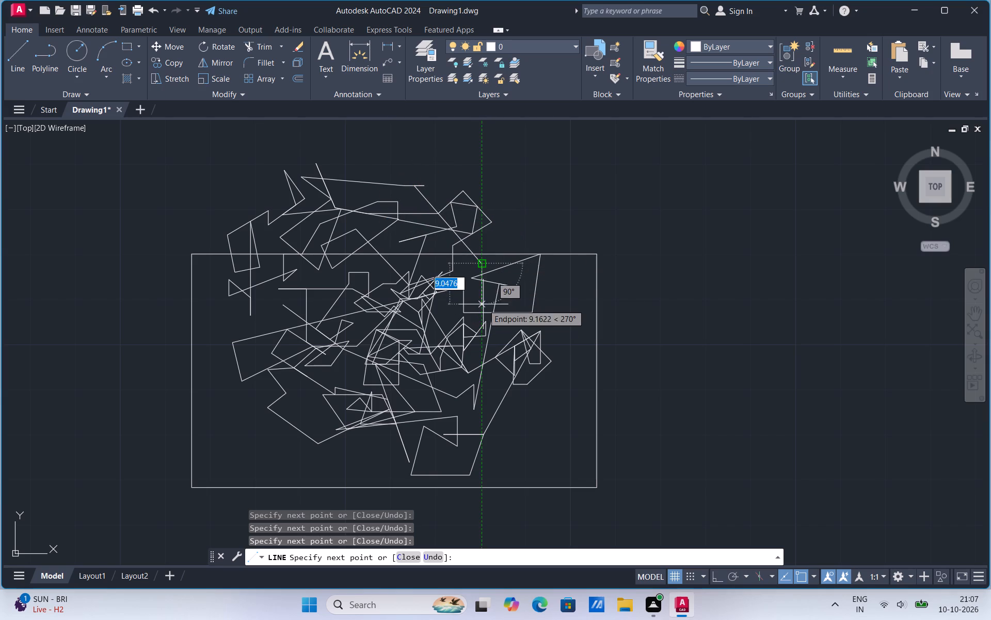
{"action": "left_click_drag", "start_coordinate": [483, 303], "coordinate": [482, 301]}
{"action": "left_click_drag", "start_coordinate": [482, 301], "coordinate": [559, 321]}
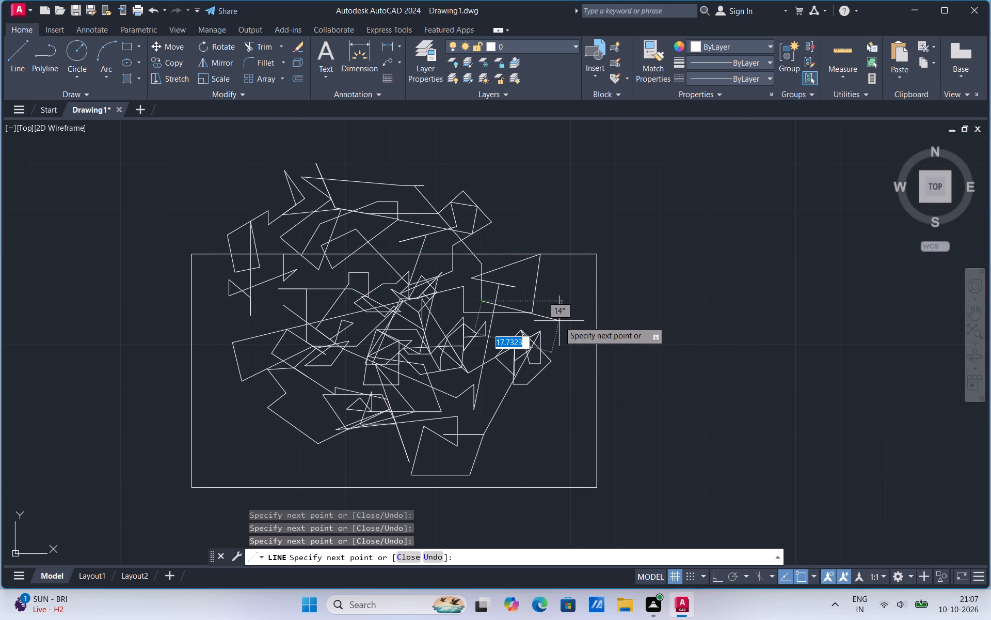
{"action": "left_click_drag", "start_coordinate": [559, 321], "coordinate": [560, 359]}
{"action": "left_click", "coordinate": [560, 359]}
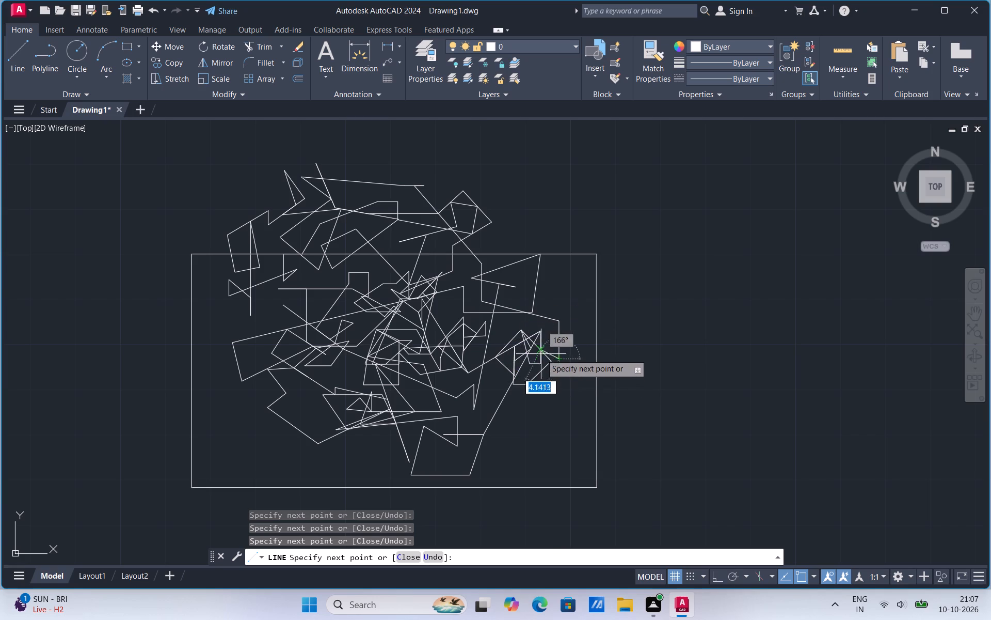
{"action": "left_click", "coordinate": [538, 412]}
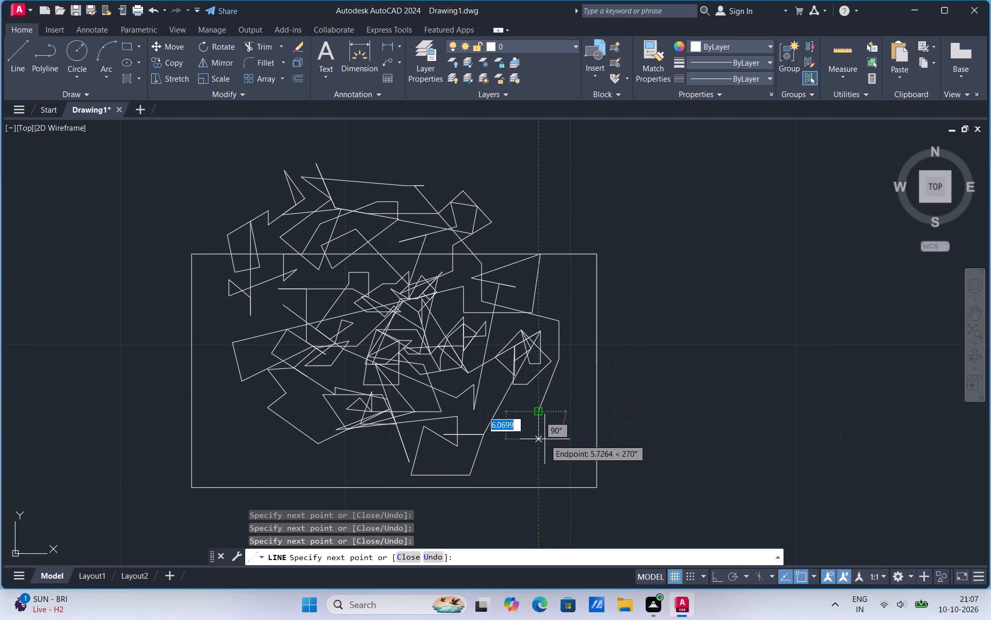
Zigzag the line near the rectangle's southeast corner, crossing back north and running it west to the long slanted segment.
{"action": "left_click", "coordinate": [512, 441]}
{"action": "left_click", "coordinate": [524, 470]}
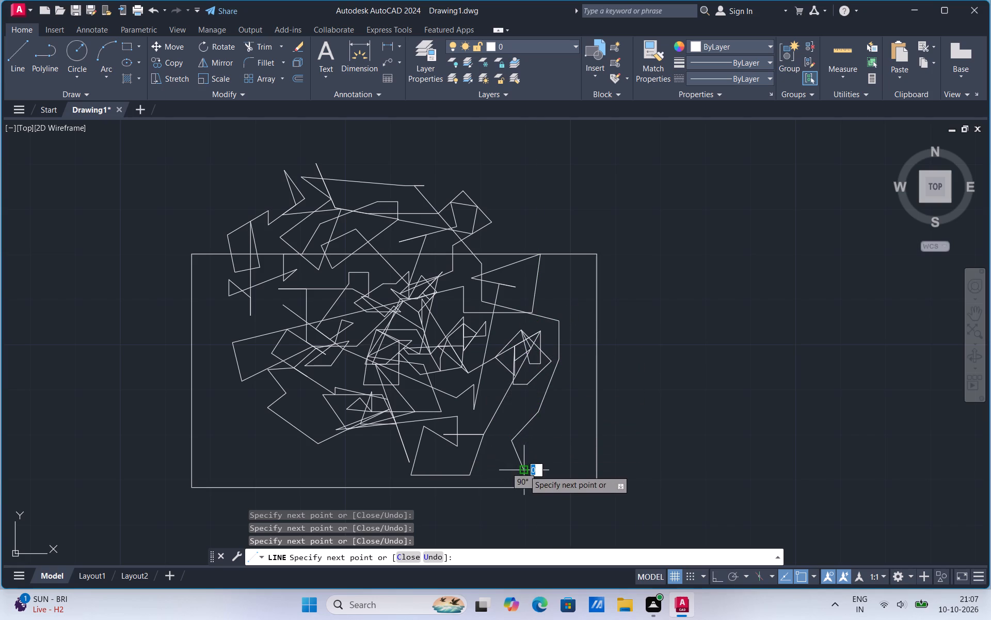
{"action": "left_click", "coordinate": [537, 438]}
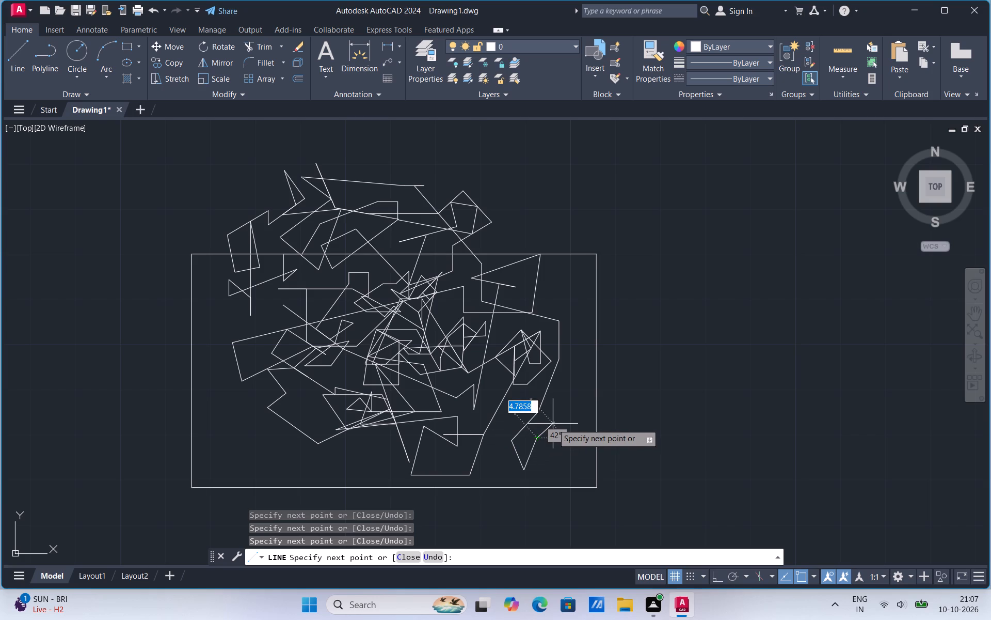
{"action": "left_click", "coordinate": [553, 424]}
{"action": "left_click", "coordinate": [510, 425]}
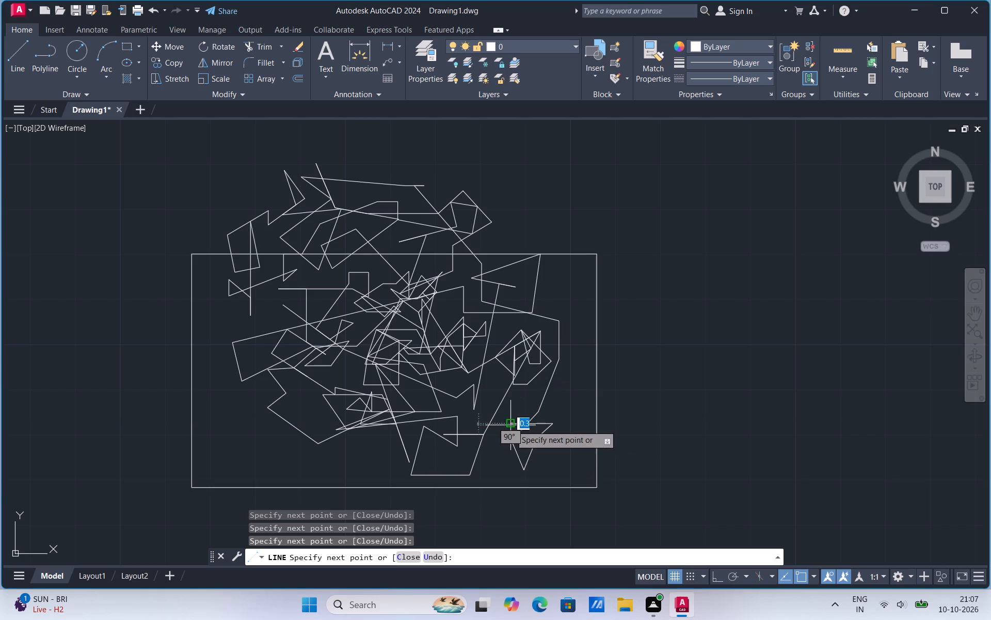
{"action": "left_click", "coordinate": [481, 426]}
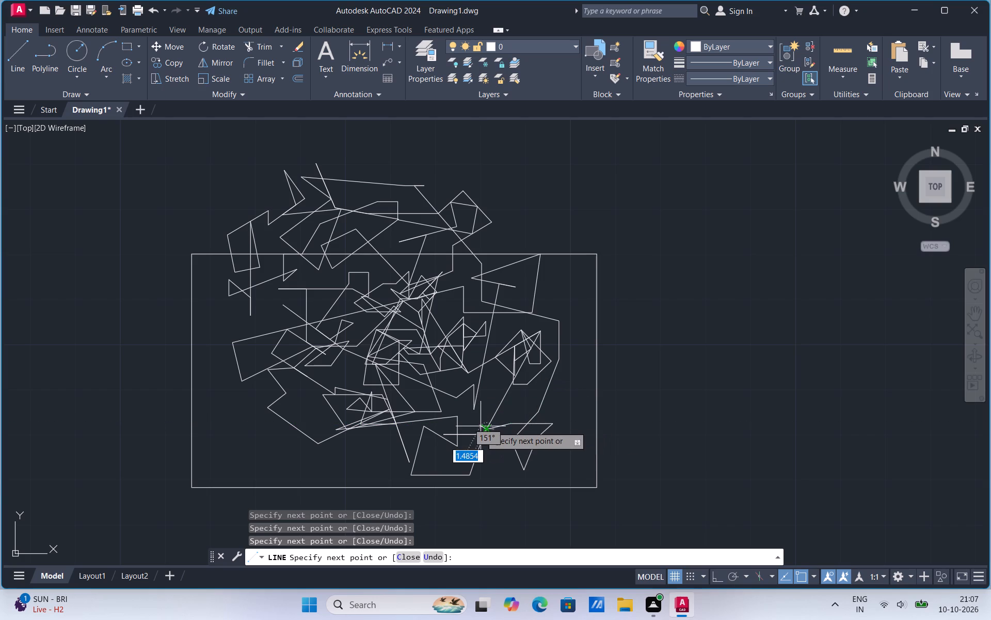
Zigzag the line through six short legs in and around the narrow triangular shape near the rectangle's southeast corner.
{"action": "left_click", "coordinate": [509, 457]}
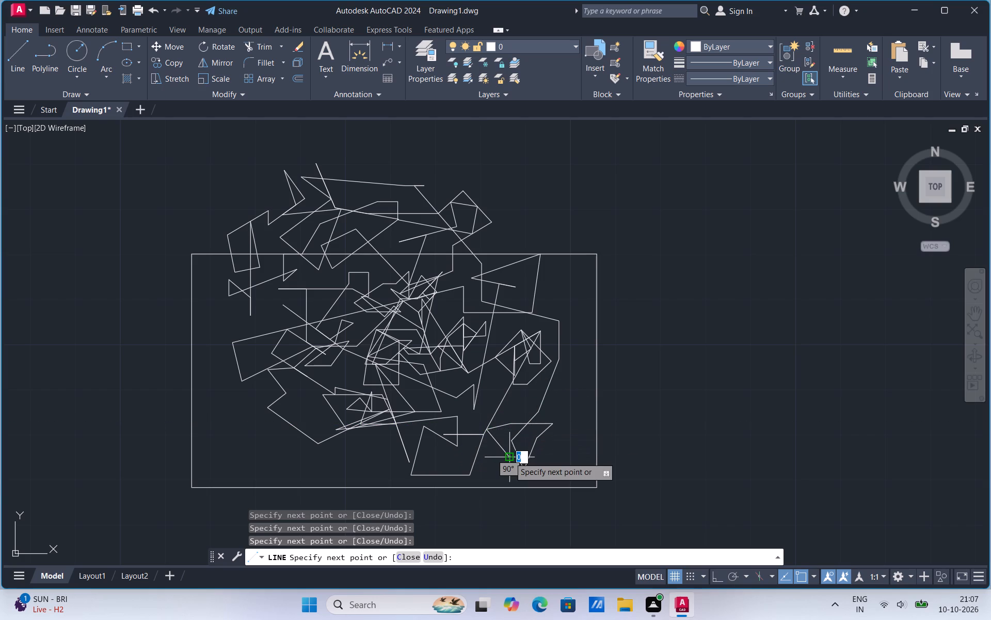
{"action": "left_click", "coordinate": [512, 442]}
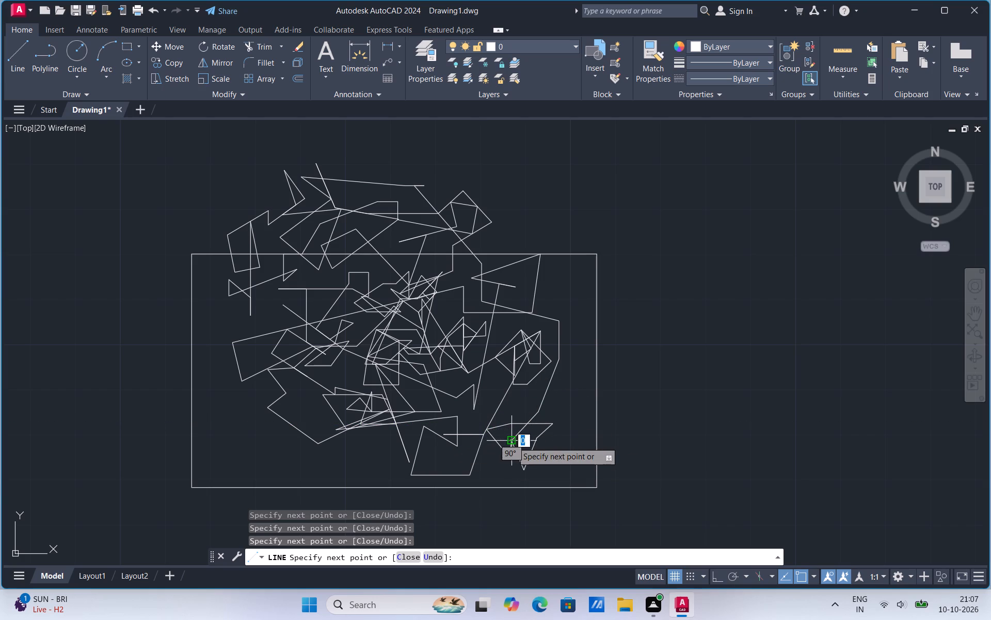
{"action": "left_click", "coordinate": [499, 441]}
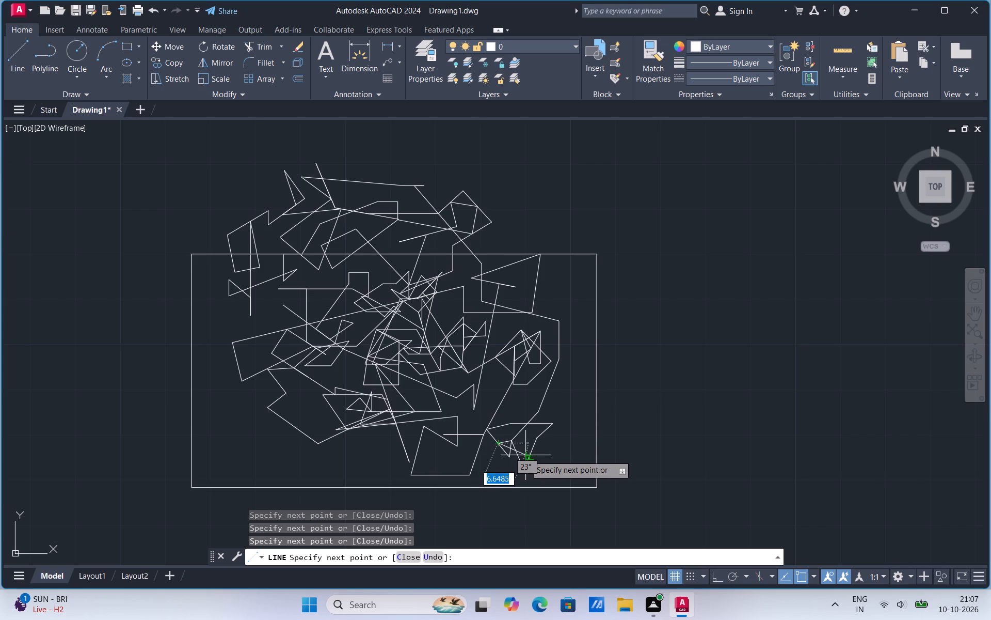
{"action": "left_click", "coordinate": [526, 455]}
{"action": "left_click", "coordinate": [503, 458]}
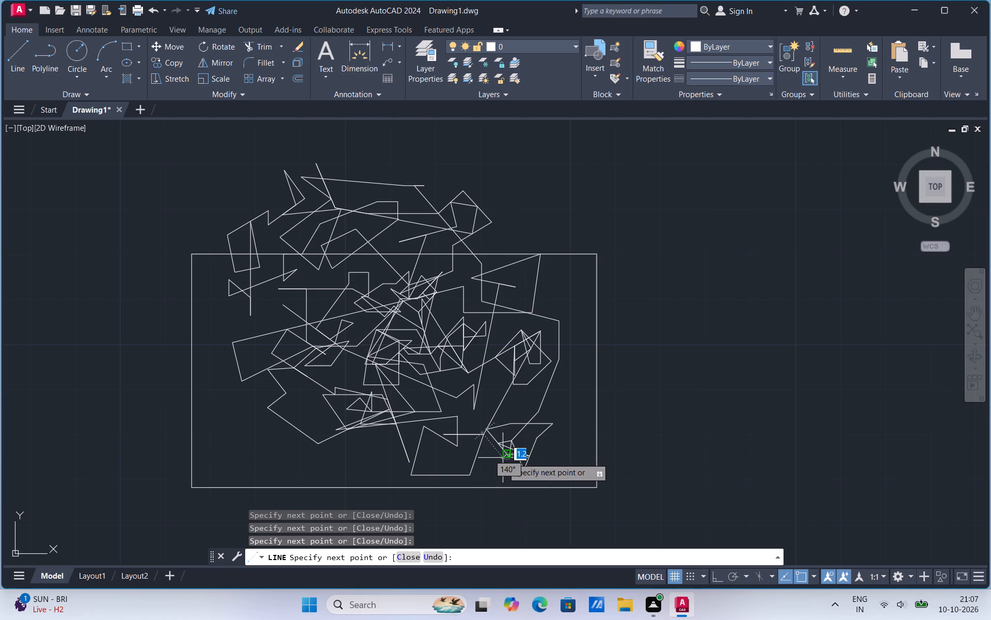
{"action": "left_click", "coordinate": [517, 474]}
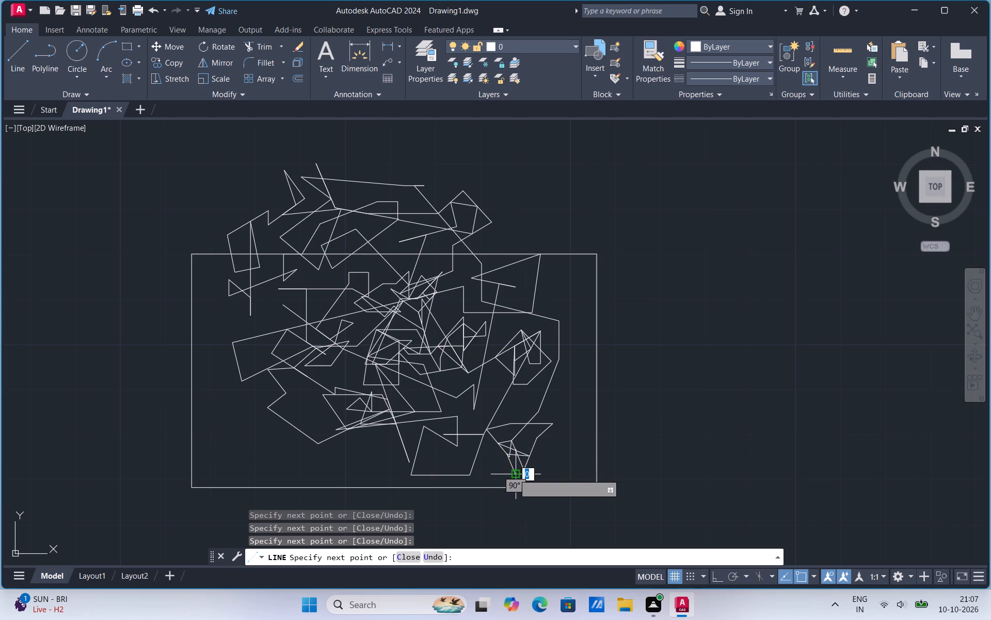
Run the line west along the rectangle's south edge, including a leg about 24 west, and turn northwest near the southwest corner.
{"action": "left_click", "coordinate": [483, 474]}
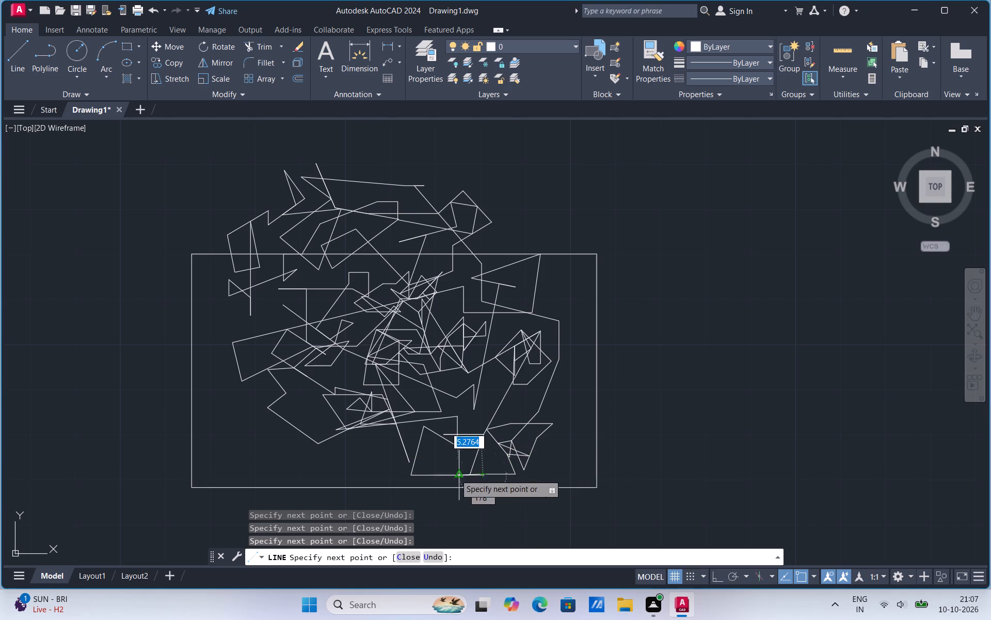
{"action": "left_click", "coordinate": [452, 477]}
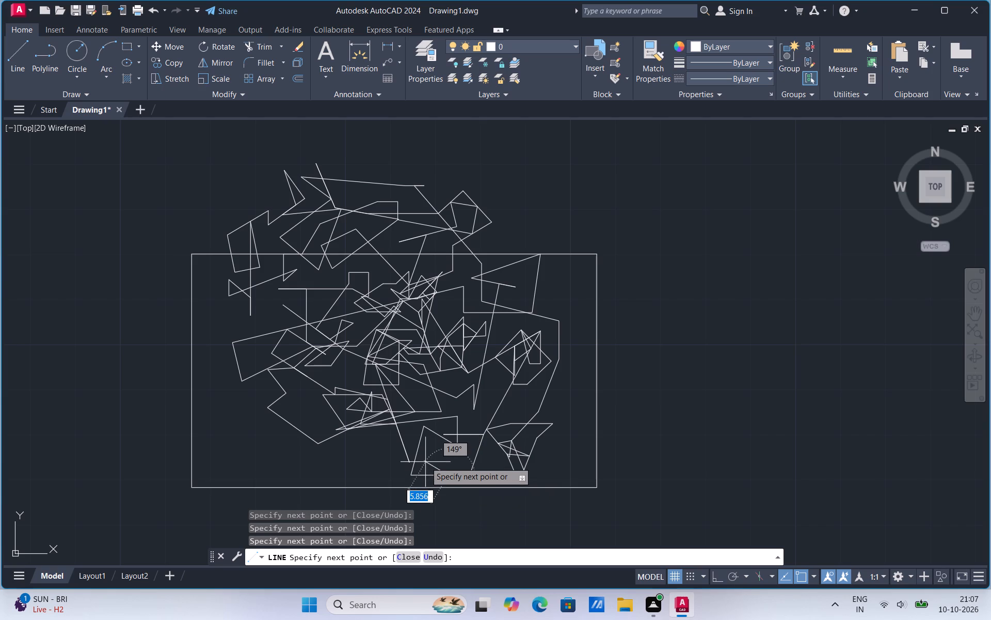
{"action": "left_click", "coordinate": [425, 461]}
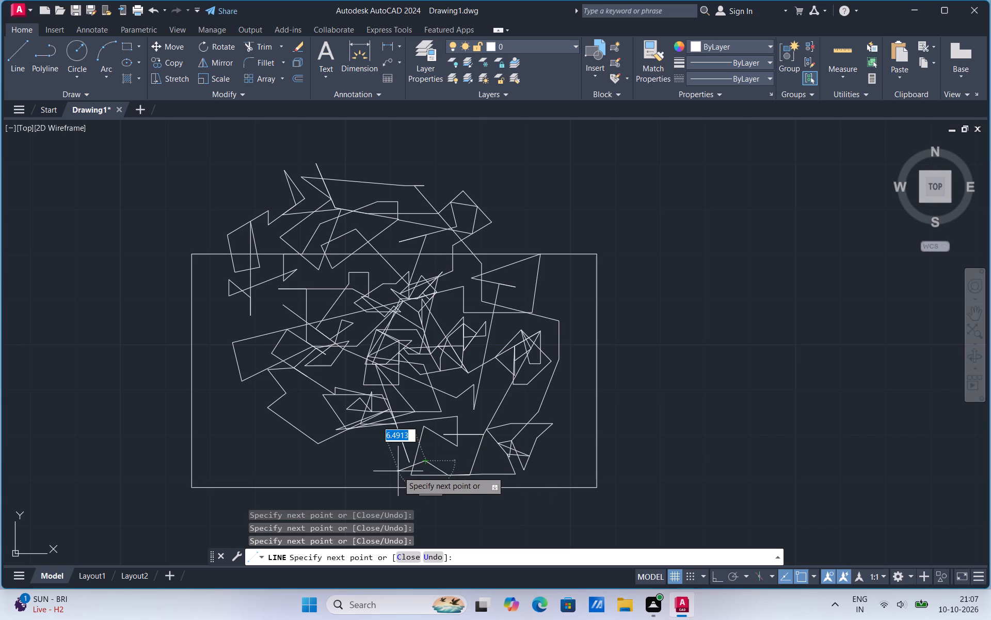
{"action": "left_click", "coordinate": [383, 462]}
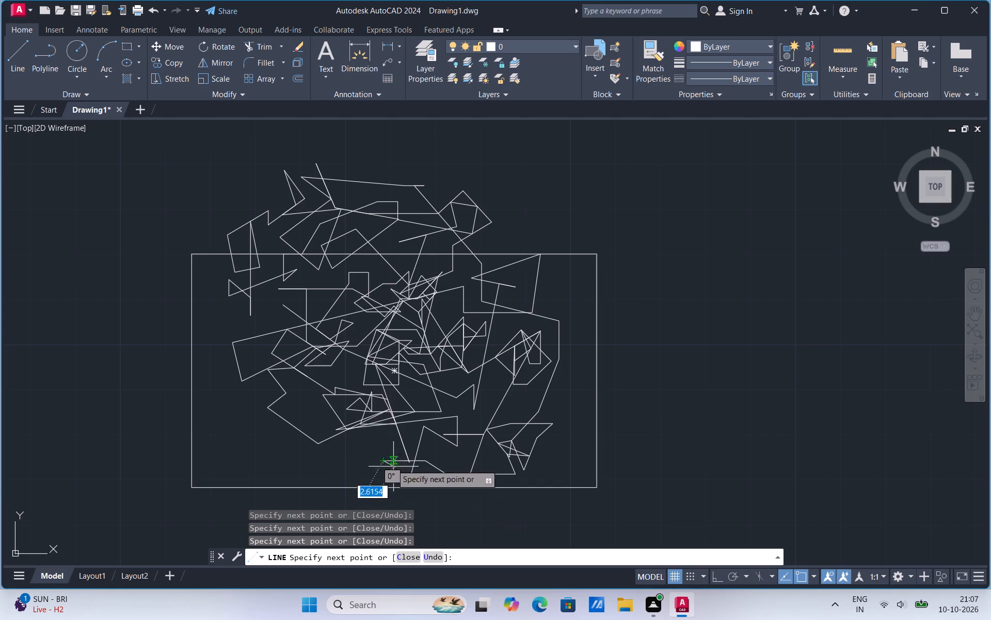
{"action": "left_click", "coordinate": [367, 450]}
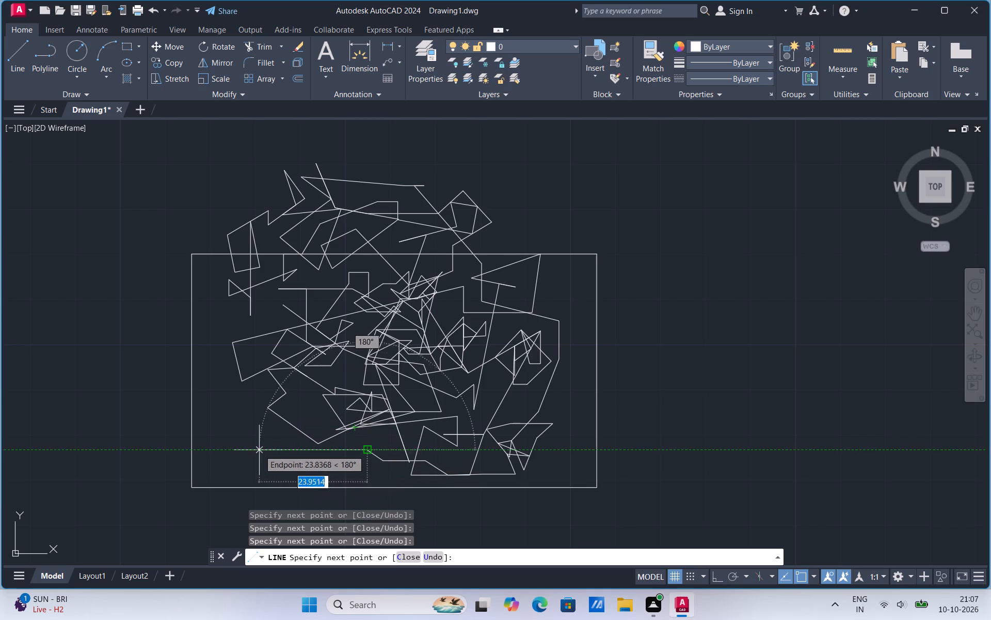
{"action": "left_click", "coordinate": [257, 450]}
{"action": "left_click", "coordinate": [233, 419]}
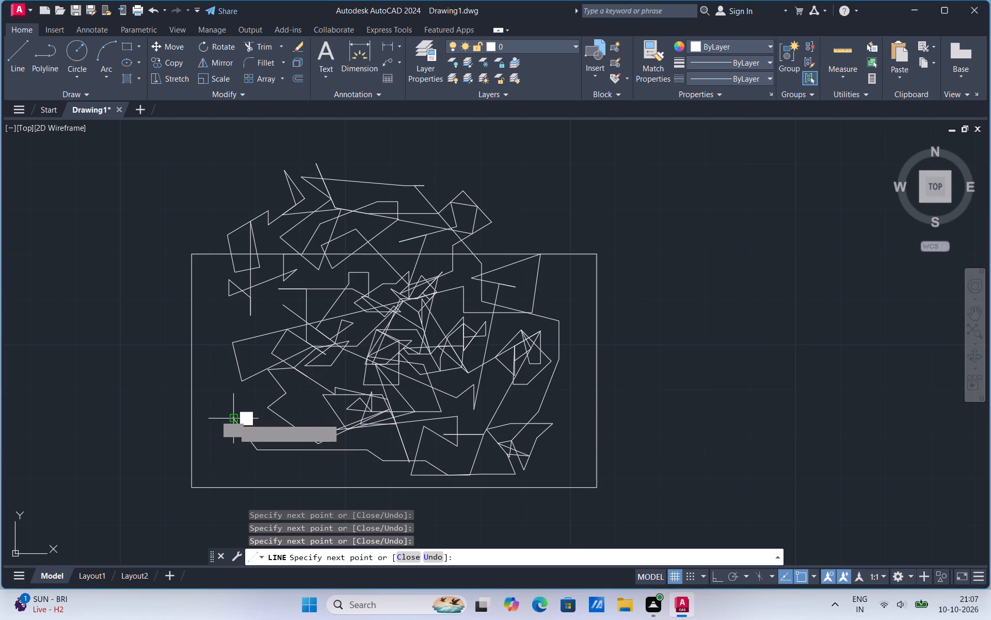
Take the line northeast, about 9.3 south, northeast, and northwest to the long slanted segment, and zigzag back southeast through the western cluster.
{"action": "left_click_drag", "start_coordinate": [255, 393], "coordinate": [261, 435]}
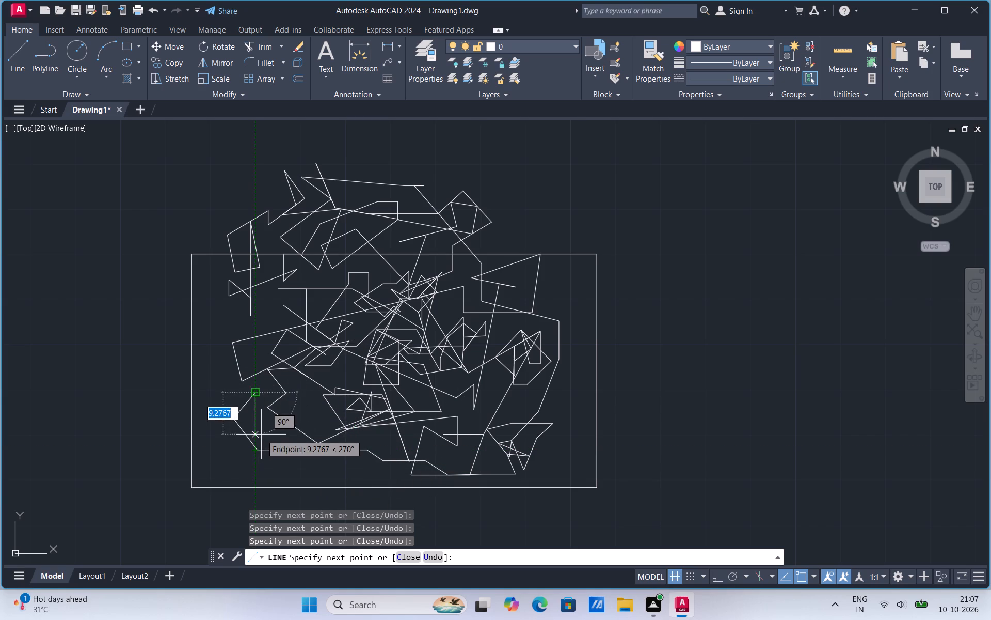
{"action": "left_click", "coordinate": [261, 435]}
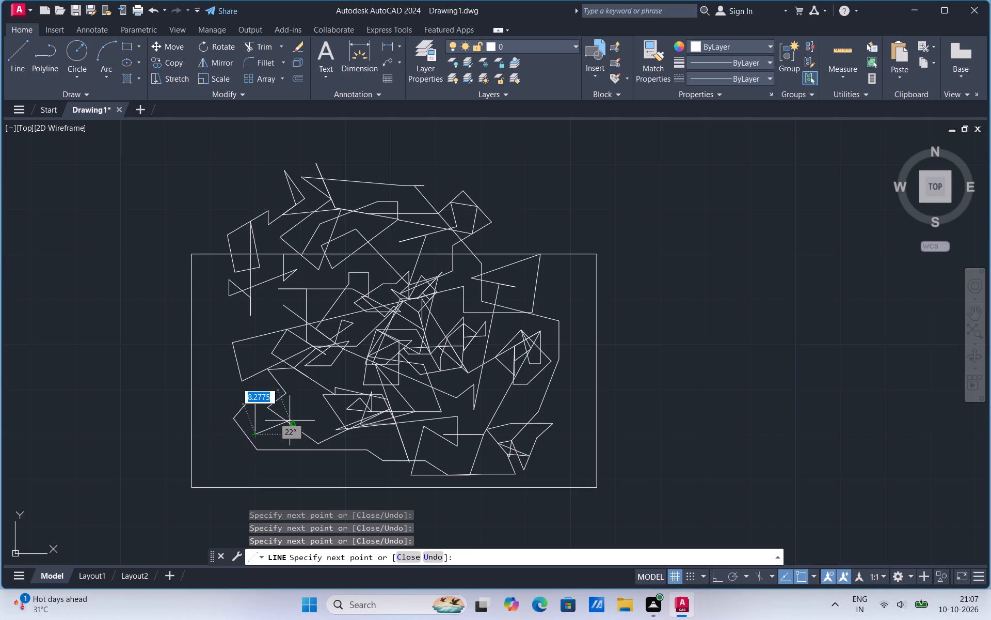
{"action": "left_click", "coordinate": [329, 390]}
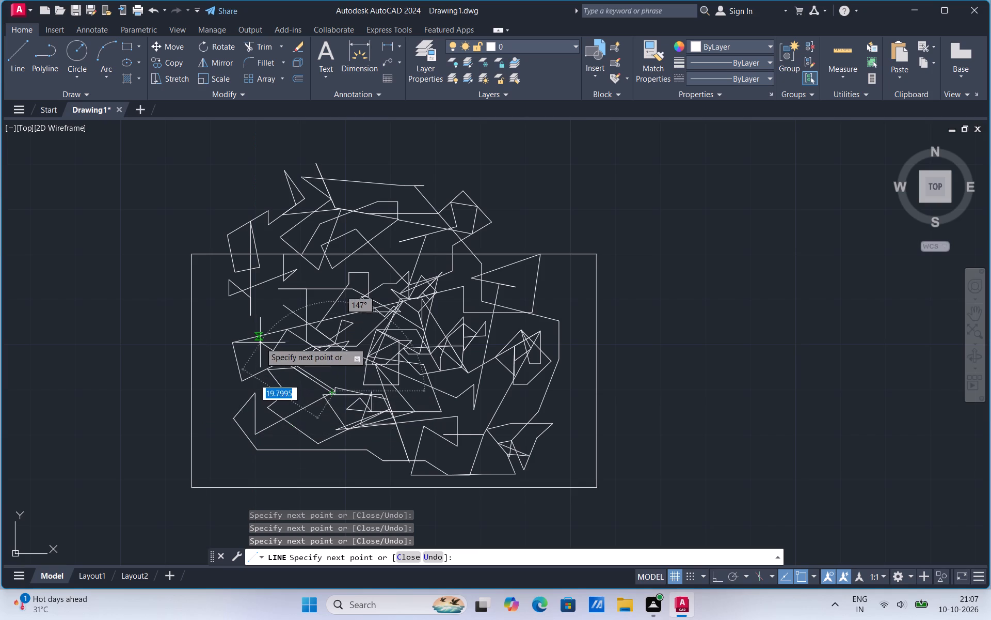
{"action": "left_click", "coordinate": [259, 343]}
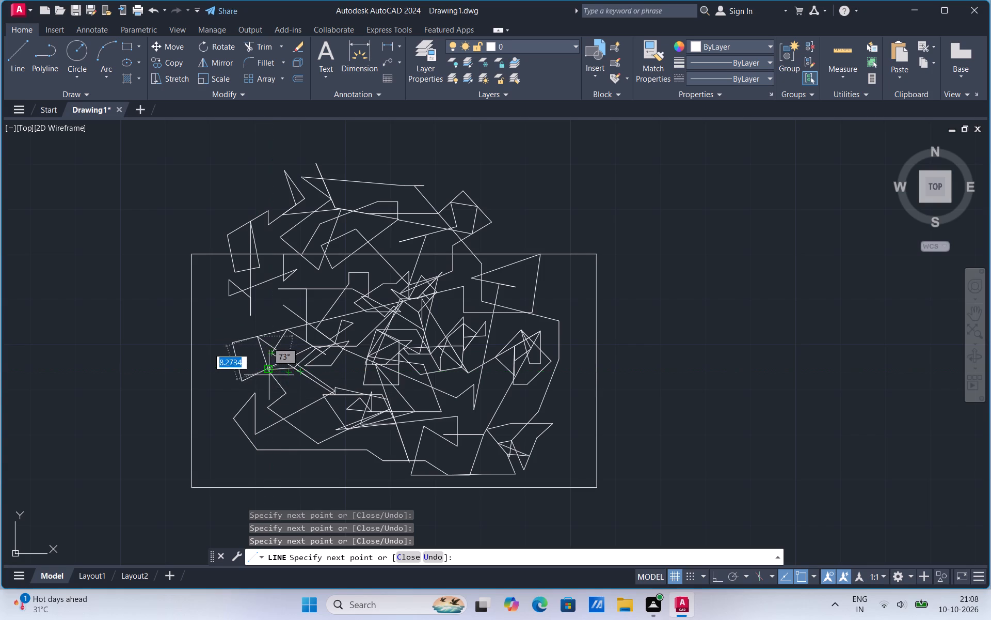
{"action": "left_click", "coordinate": [297, 385]}
{"action": "left_click", "coordinate": [336, 371]}
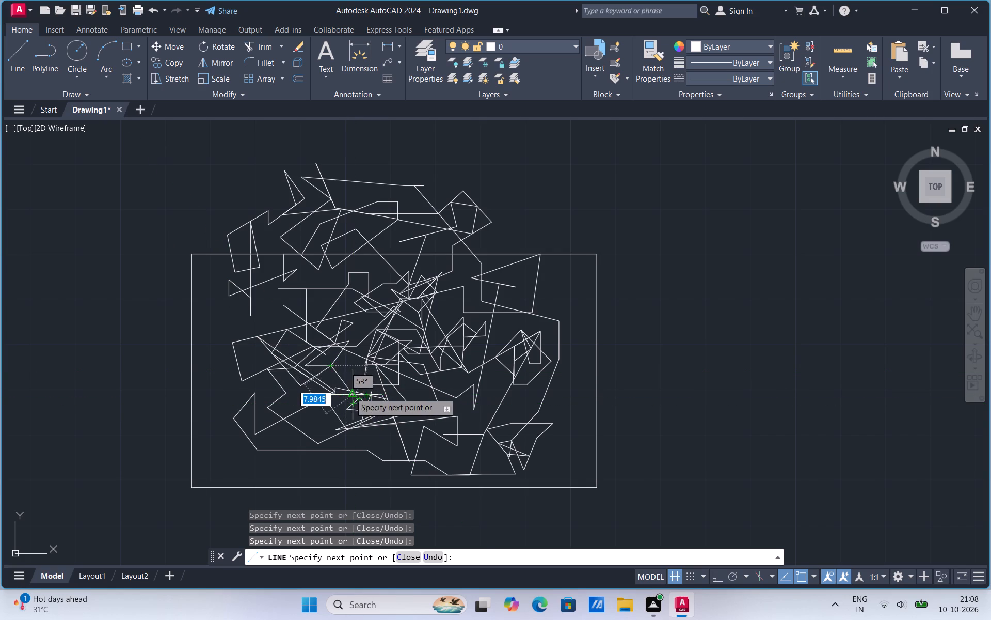
{"action": "left_click", "coordinate": [343, 379]}
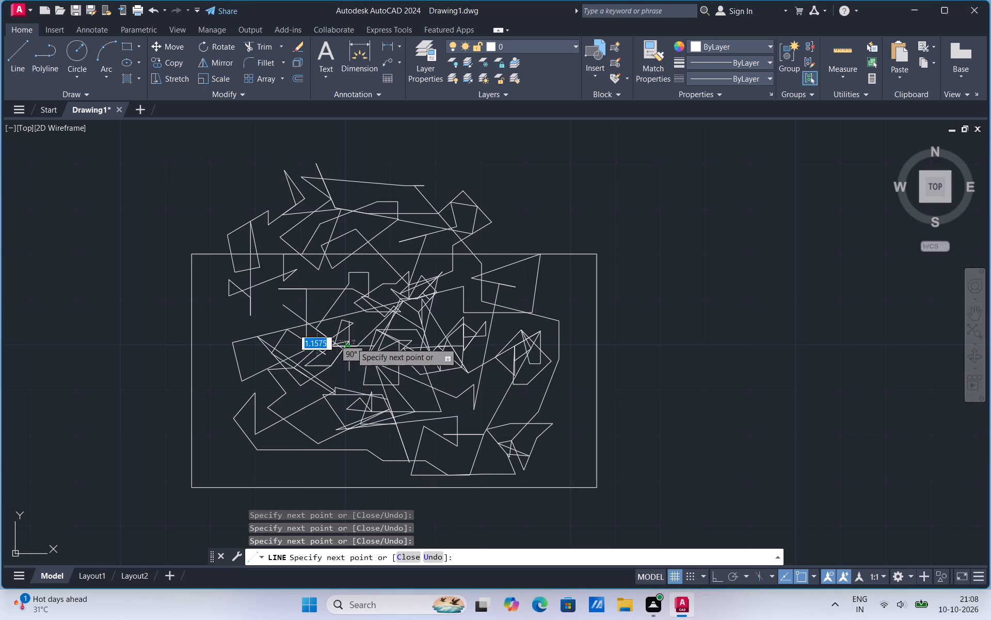
Bring the line northwest to the western horizontal segment, dip it briefly south, and run it east across the central cluster in three legs.
{"action": "left_click", "coordinate": [295, 312]}
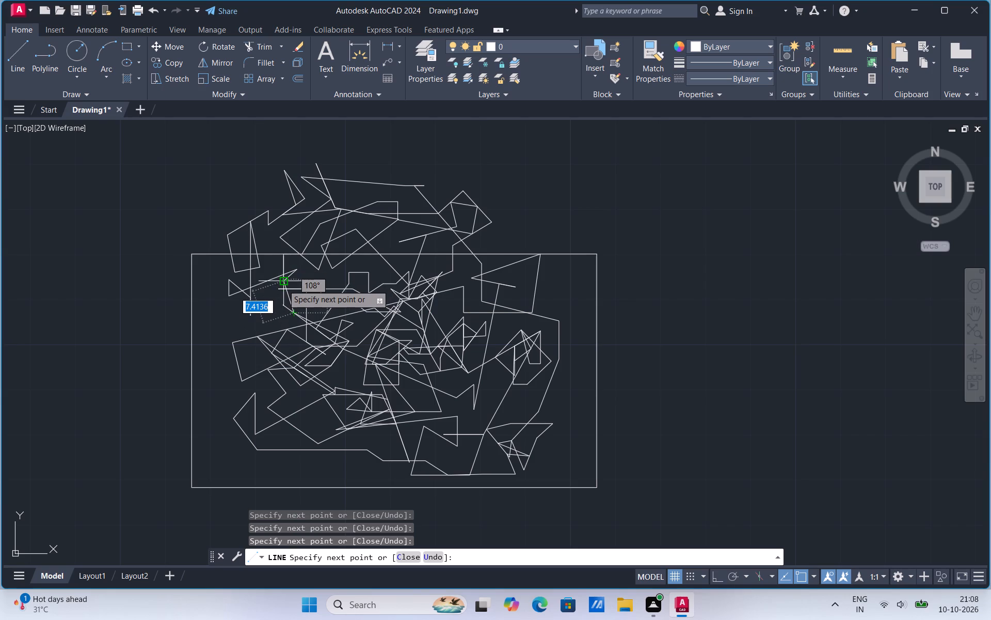
{"action": "left_click_drag", "start_coordinate": [281, 287], "coordinate": [282, 305]}
{"action": "left_click", "coordinate": [282, 305]}
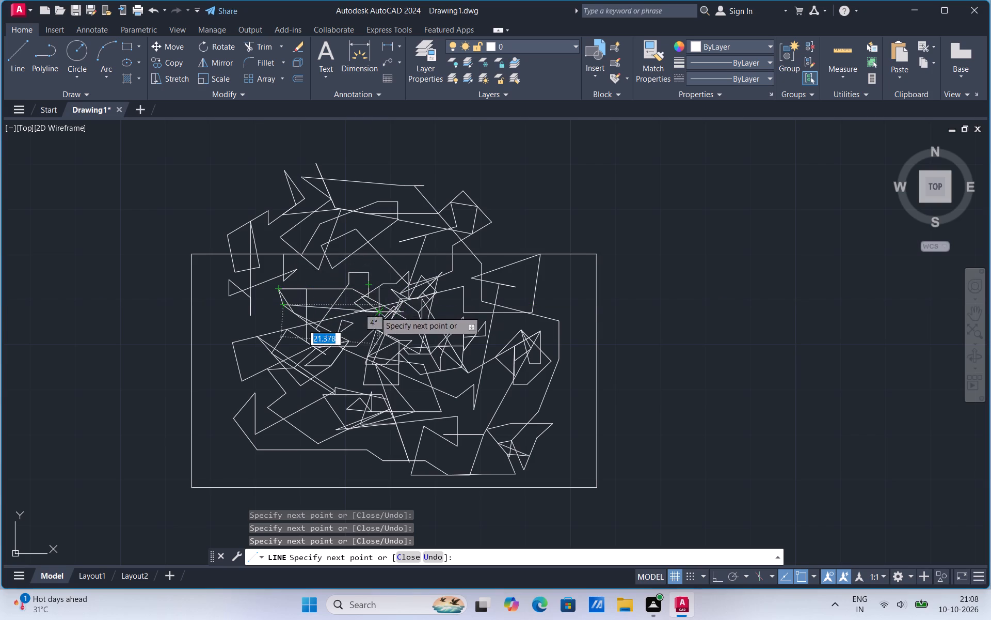
{"action": "left_click", "coordinate": [358, 279]}
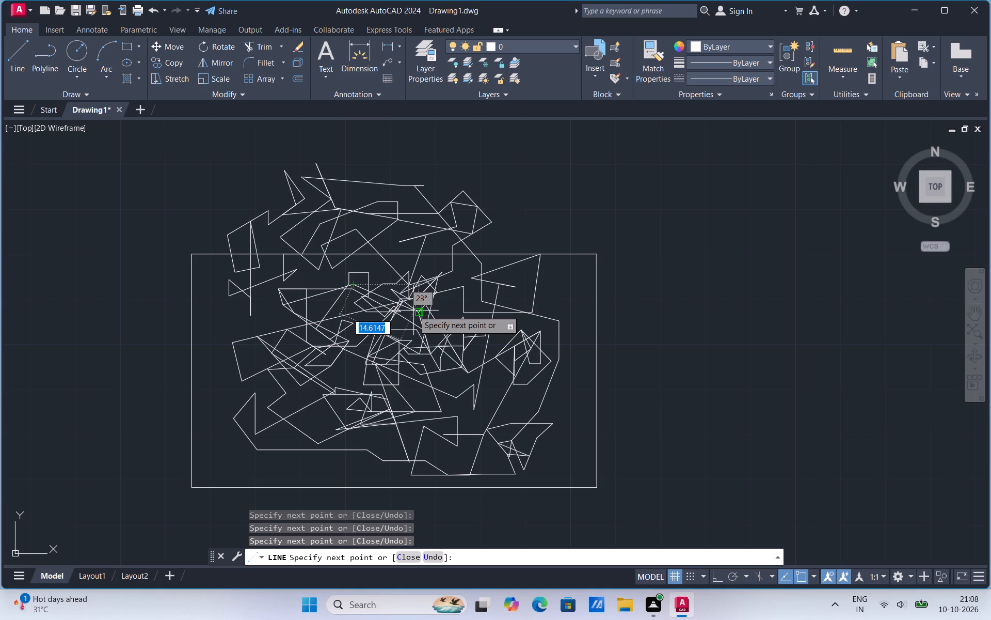
{"action": "left_click", "coordinate": [403, 296]}
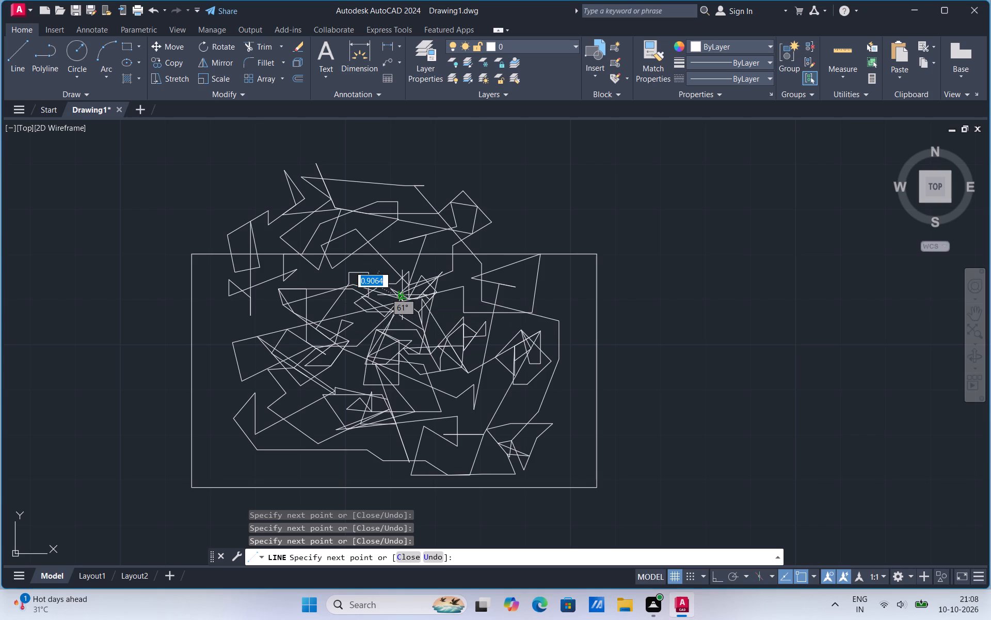
{"action": "left_click", "coordinate": [445, 287]}
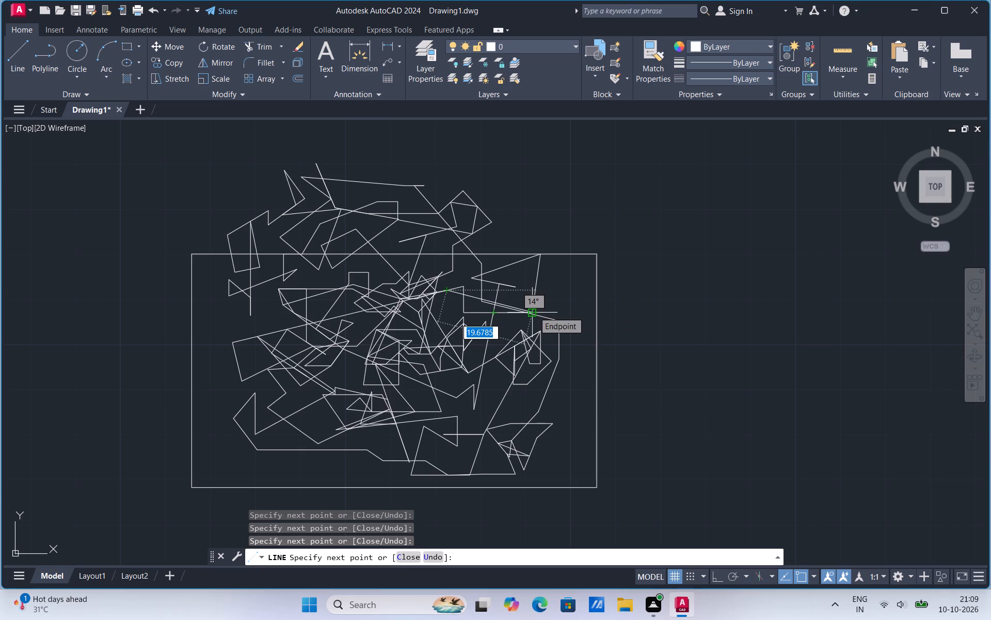
Draw a leg about 33.7 southeast past the eastern cluster and hook it back west into the cluster.
{"action": "left_click", "coordinate": [571, 377]}
{"action": "left_click", "coordinate": [544, 386]}
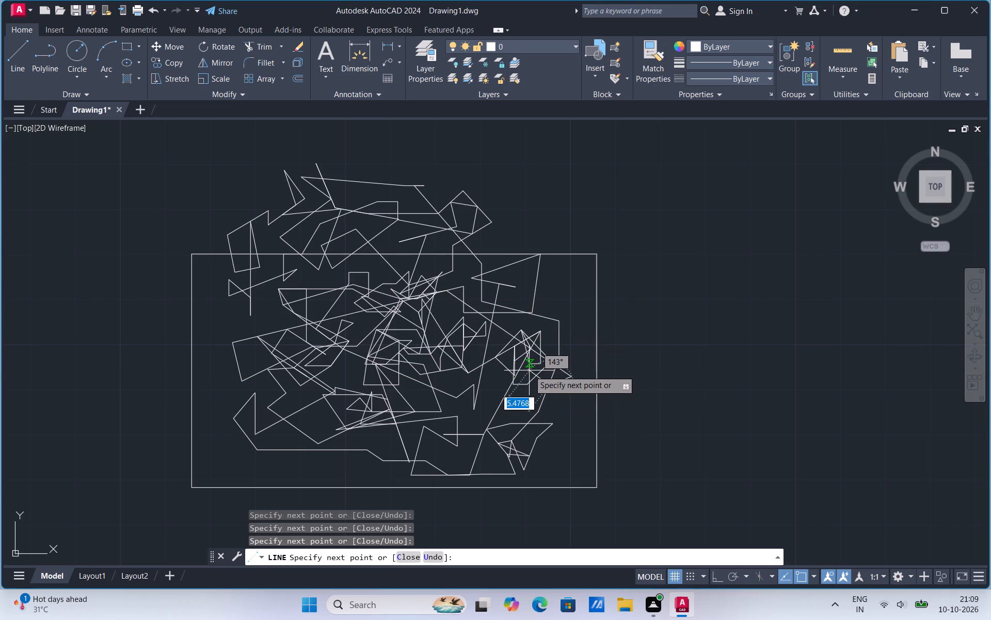
{"action": "left_click", "coordinate": [529, 370]}
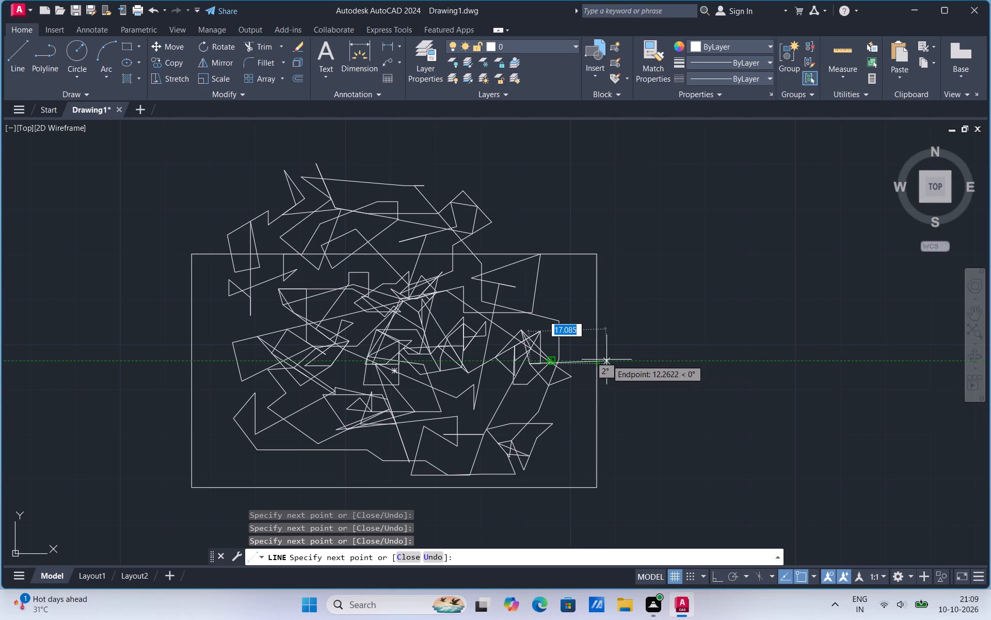
Extend the line about 34.5 east beyond the rectangle, loop it south and back northwest, and re-enter near the rectangle's northeast corner.
{"action": "left_click", "coordinate": [685, 360]}
{"action": "left_click_drag", "start_coordinate": [704, 415], "coordinate": [649, 403]}
{"action": "left_click", "coordinate": [649, 403]}
{"action": "left_click", "coordinate": [642, 384]}
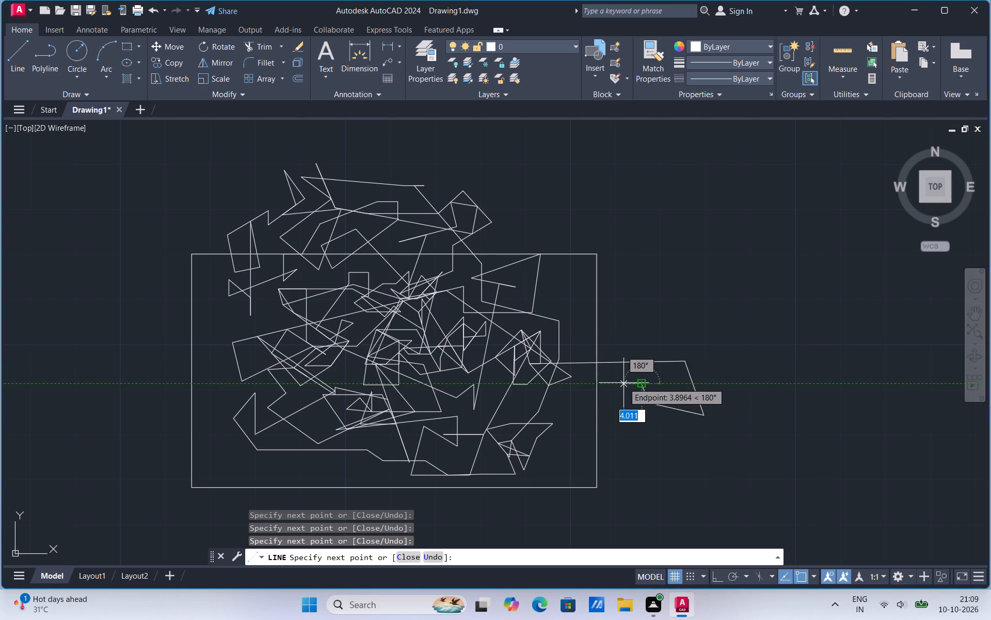
{"action": "left_click", "coordinate": [627, 322]}
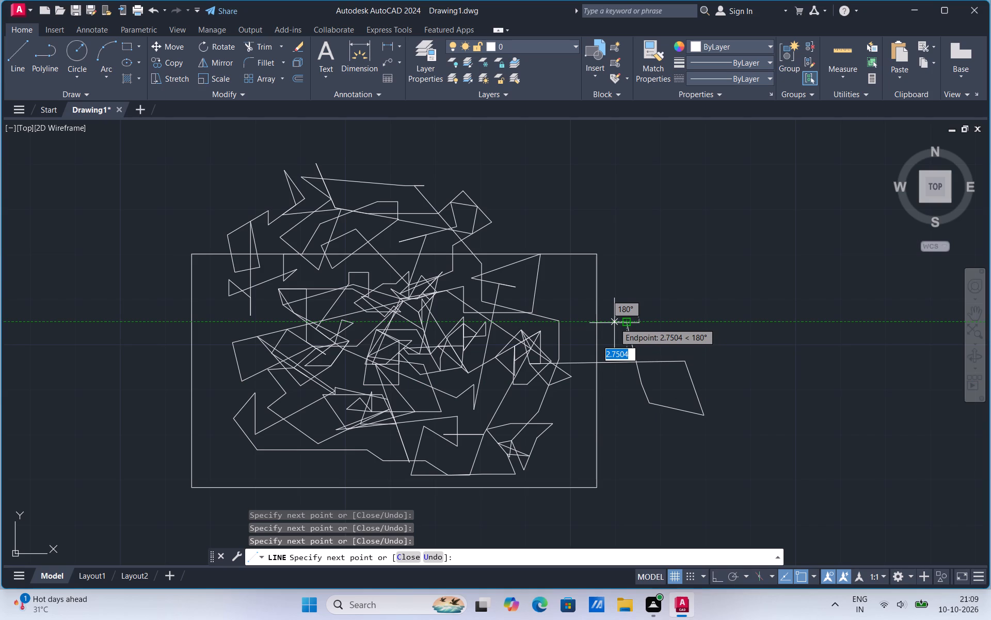
{"action": "left_click", "coordinate": [560, 293]}
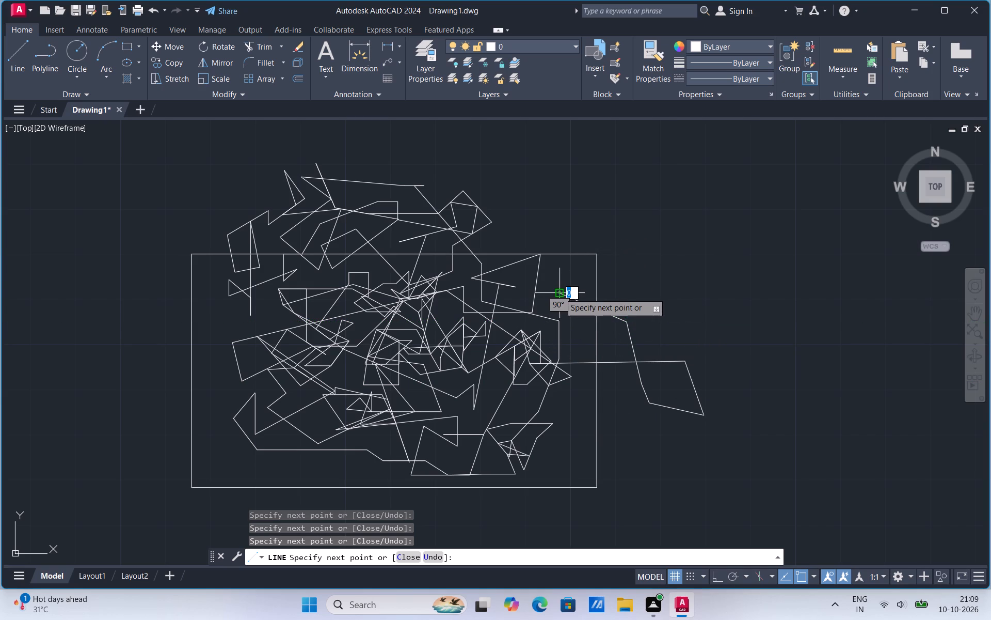
{"action": "left_click", "coordinate": [560, 293]}
Loop the line around the rectangle's east edge near the northeast corner, ending with a long leg north above the rectangle.
{"action": "left_click", "coordinate": [573, 260]}
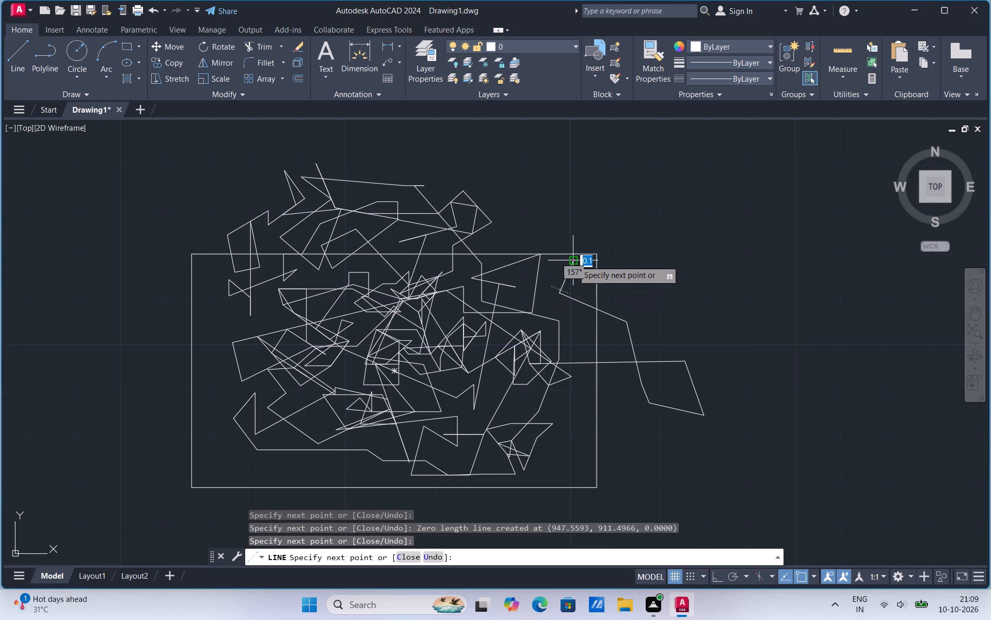
{"action": "left_click", "coordinate": [579, 278]}
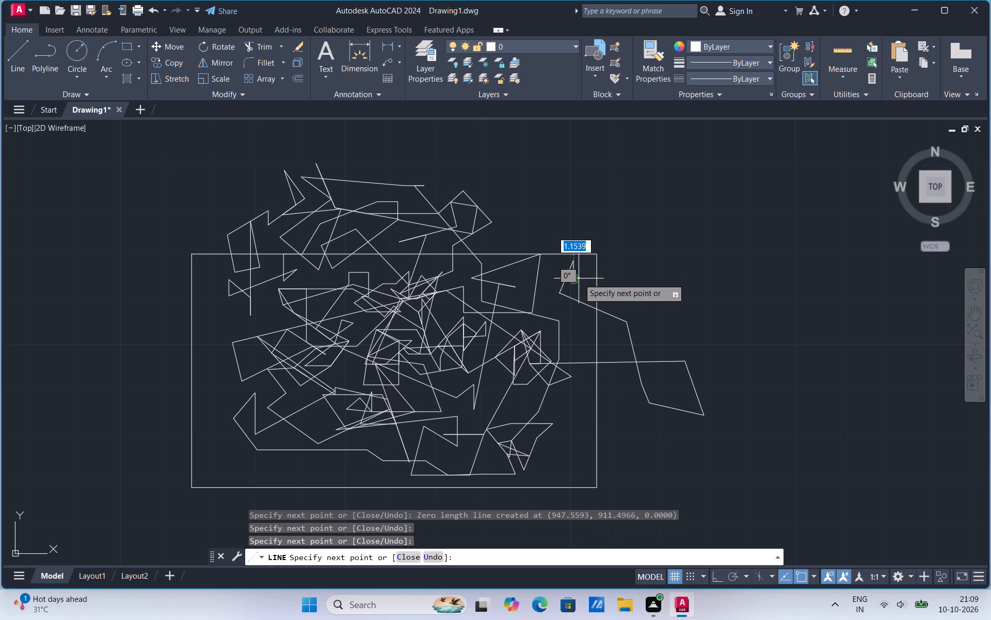
{"action": "left_click", "coordinate": [598, 286]}
{"action": "left_click", "coordinate": [651, 248]}
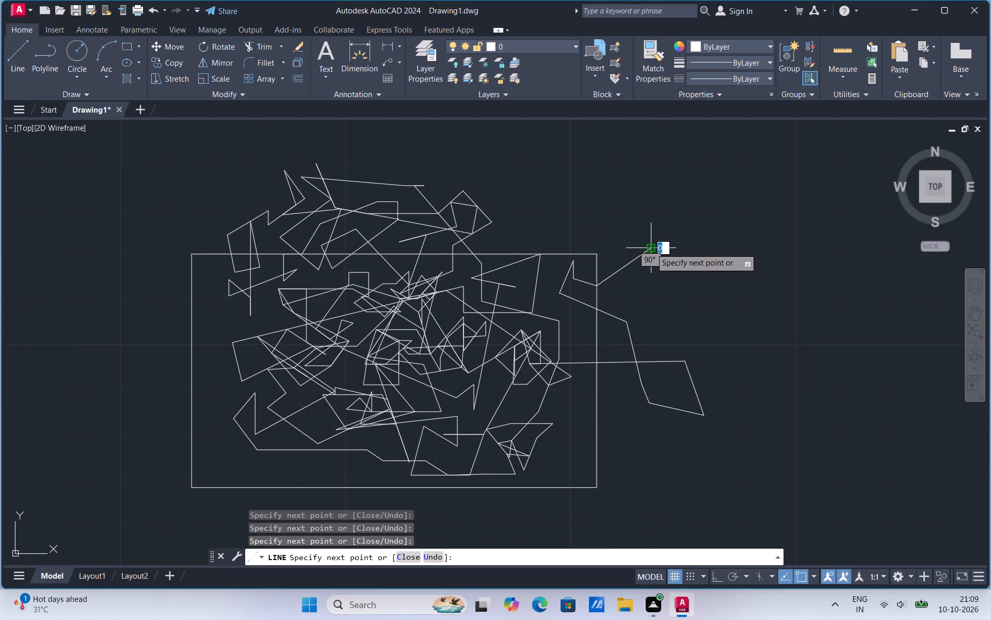
{"action": "left_click", "coordinate": [635, 299]}
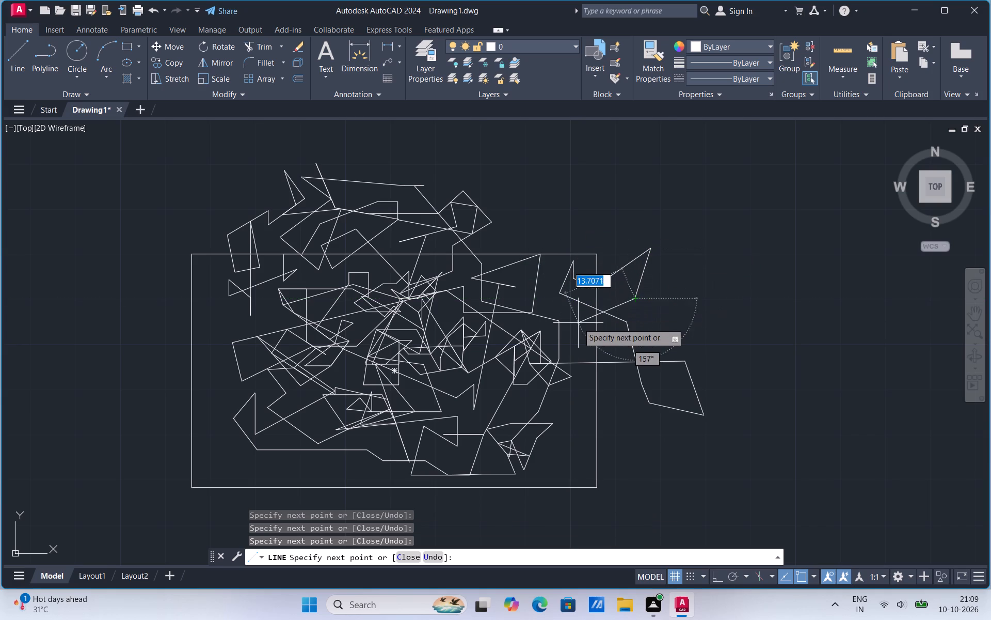
{"action": "left_click", "coordinate": [577, 323]}
{"action": "left_click", "coordinate": [565, 221]}
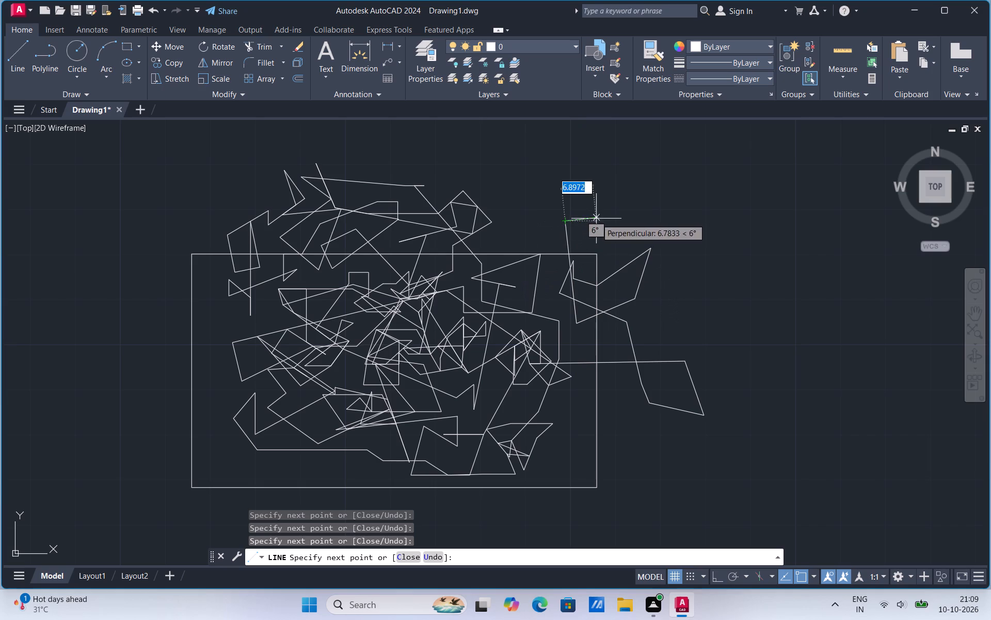
Box the line north of the rectangle's northeast corner, run it west, rise northeast about 11.7, and double back west along a horizontal leg.
{"action": "left_click", "coordinate": [596, 219]}
{"action": "left_click", "coordinate": [600, 230]}
{"action": "left_click", "coordinate": [528, 229]}
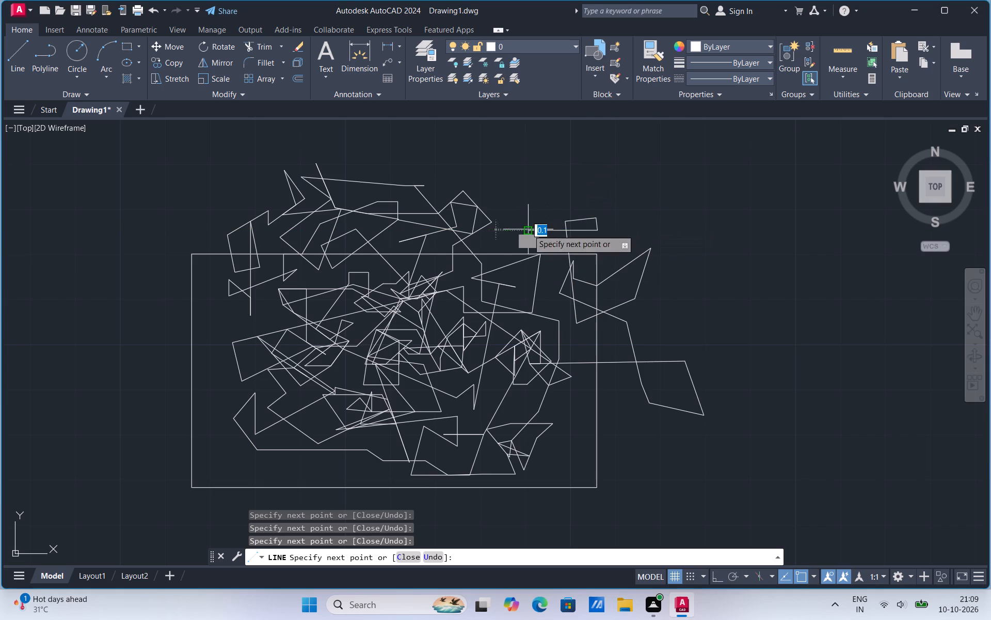
{"action": "left_click", "coordinate": [549, 182]}
{"action": "left_click", "coordinate": [549, 182]}
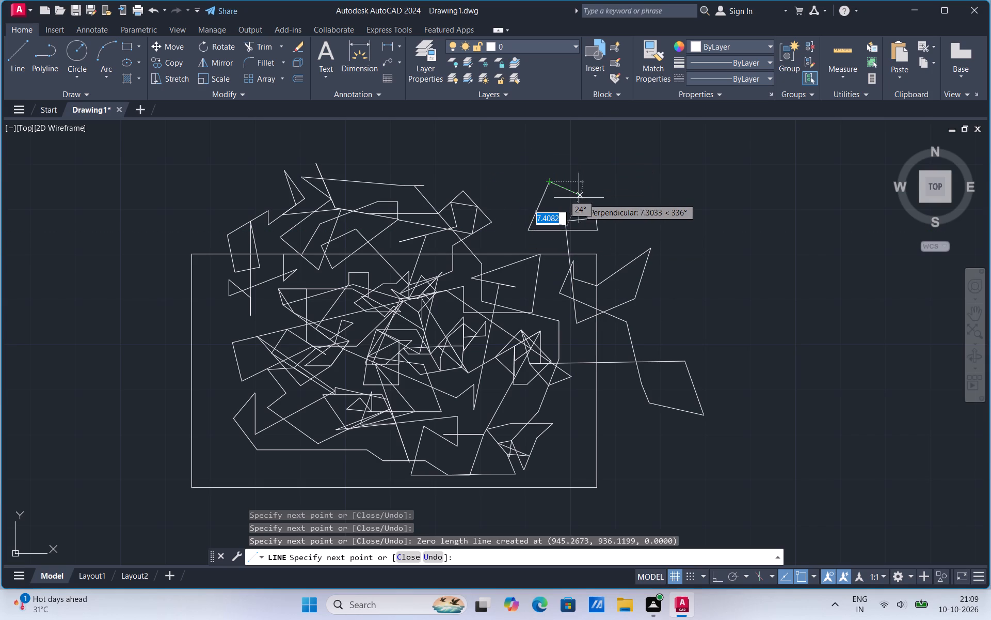
{"action": "left_click", "coordinate": [583, 182]}
{"action": "left_click", "coordinate": [501, 182]}
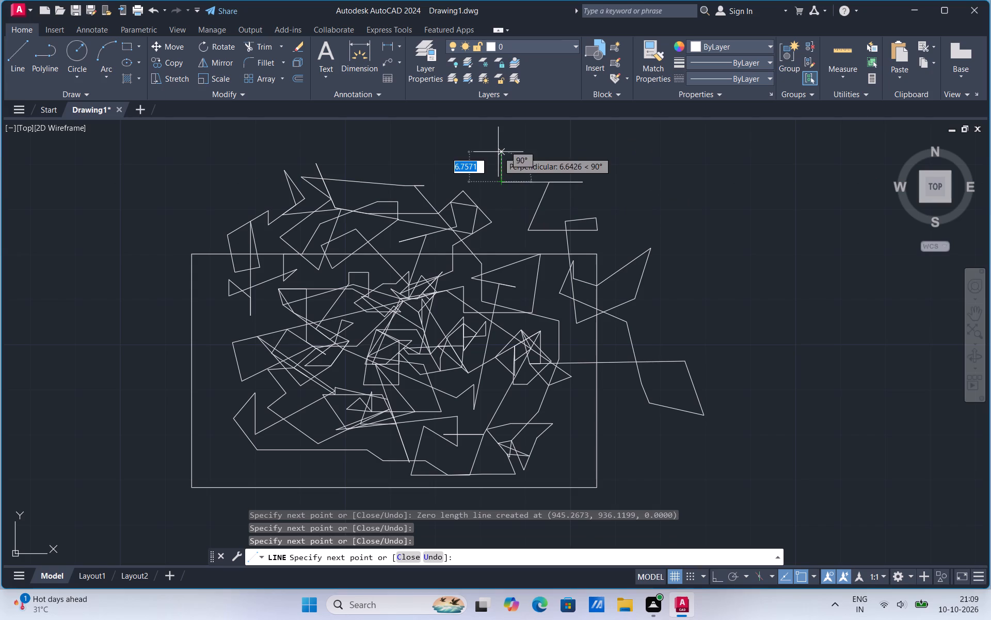
Raise the line about 6.8 north, step it east, drop it to the rectangle's north edge, and return northwest in two legs.
{"action": "left_click", "coordinate": [498, 150]}
{"action": "left_click_drag", "start_coordinate": [533, 156], "coordinate": [515, 239]}
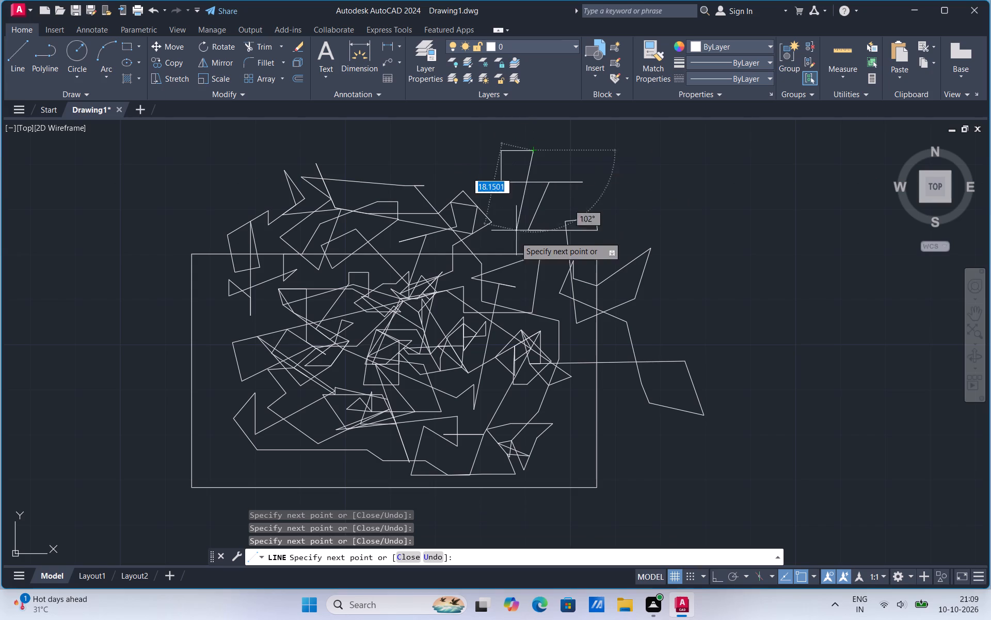
{"action": "left_click_drag", "start_coordinate": [515, 239], "coordinate": [512, 249]}
{"action": "left_click", "coordinate": [512, 249]}
{"action": "left_click", "coordinate": [486, 195]}
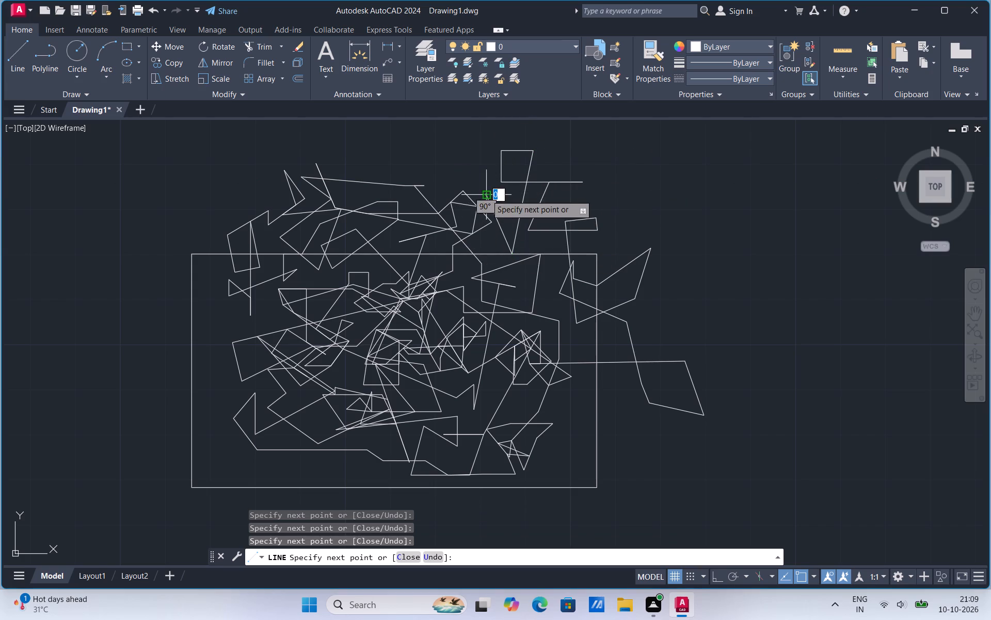
{"action": "left_click", "coordinate": [427, 148]}
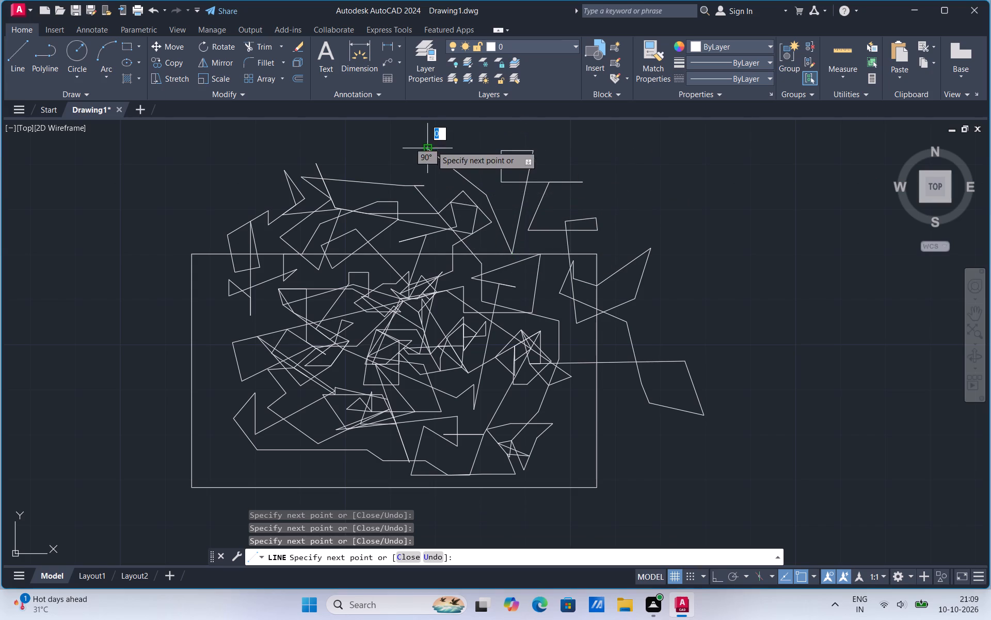
Hook the line east into a small peak north of the rectangle, bring it back southwest, and extend it west-northwest.
{"action": "left_click", "coordinate": [468, 136]}
{"action": "left_click_drag", "start_coordinate": [476, 152], "coordinate": [444, 175]}
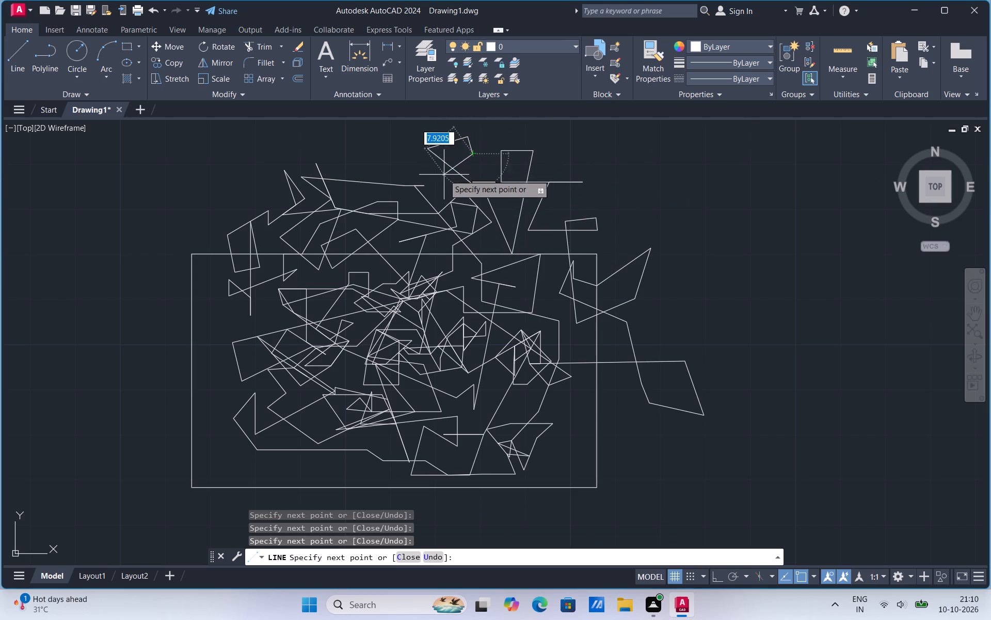
{"action": "left_click_drag", "start_coordinate": [444, 175], "coordinate": [427, 186]}
{"action": "left_click_drag", "start_coordinate": [427, 186], "coordinate": [372, 164]}
{"action": "left_click", "coordinate": [372, 164]}
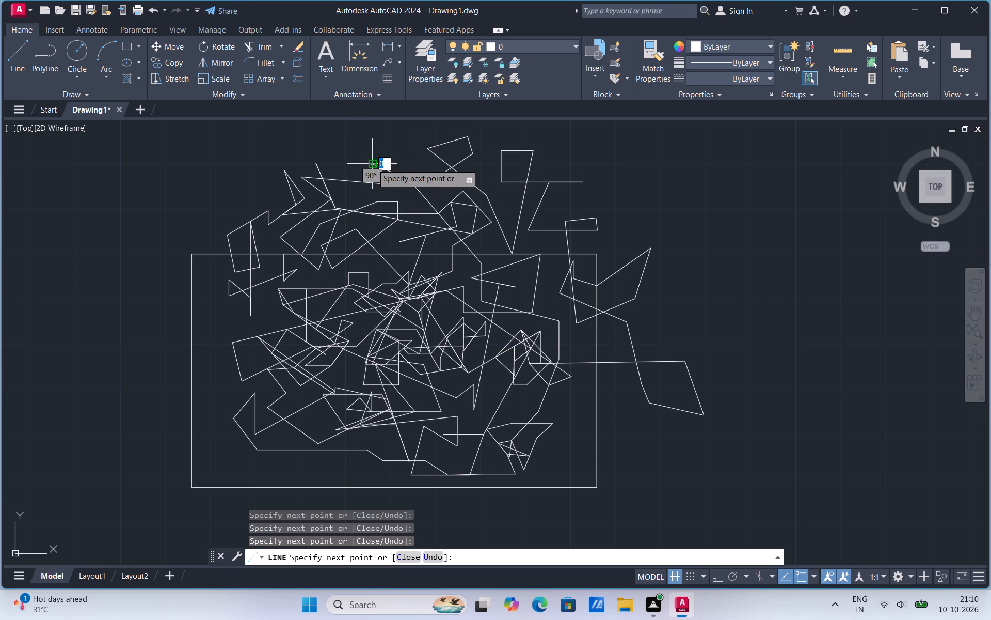
Draw a notched loop with a smaller loop nested inside it above the northern cluster, ending with a leg southeast.
{"action": "left_click", "coordinate": [385, 135]}
{"action": "left_click_drag", "start_coordinate": [400, 148], "coordinate": [411, 131]}
{"action": "left_click", "coordinate": [411, 131]}
{"action": "left_click", "coordinate": [417, 137]}
{"action": "left_click", "coordinate": [406, 167]}
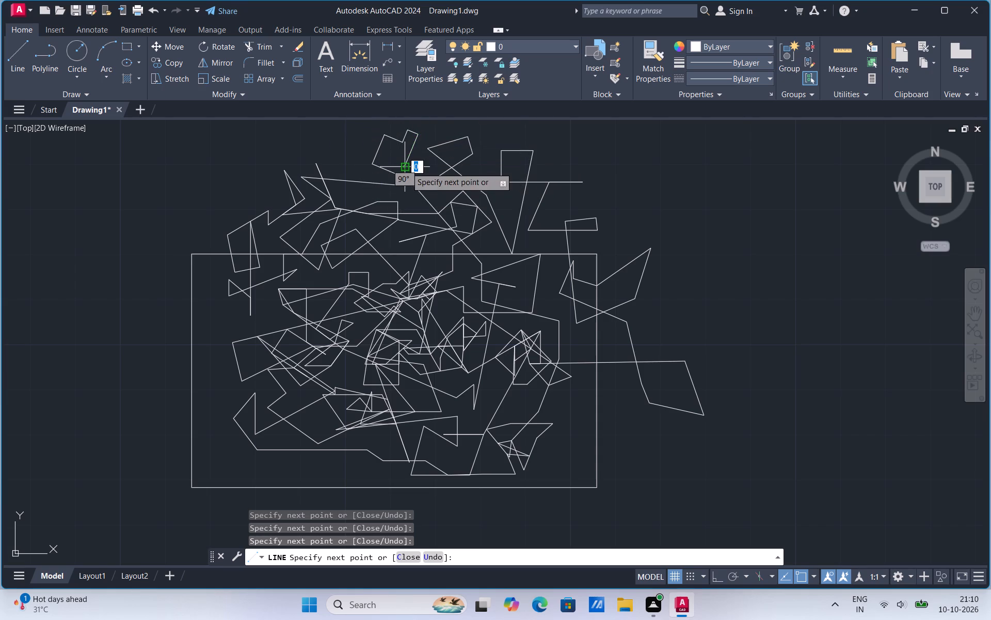
{"action": "left_click", "coordinate": [389, 160]}
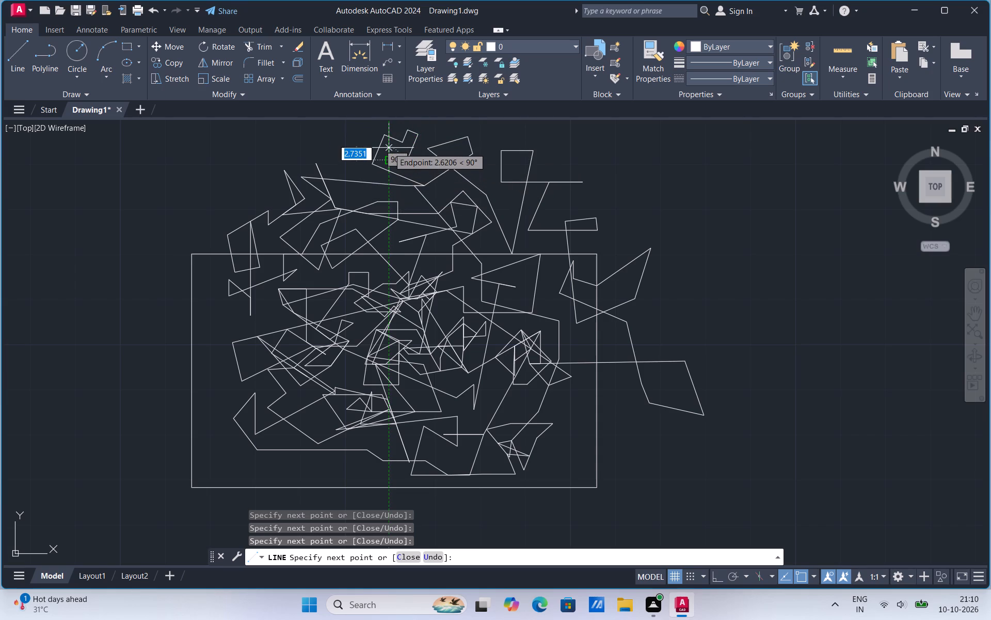
{"action": "left_click", "coordinate": [389, 148]}
{"action": "left_click", "coordinate": [415, 150]}
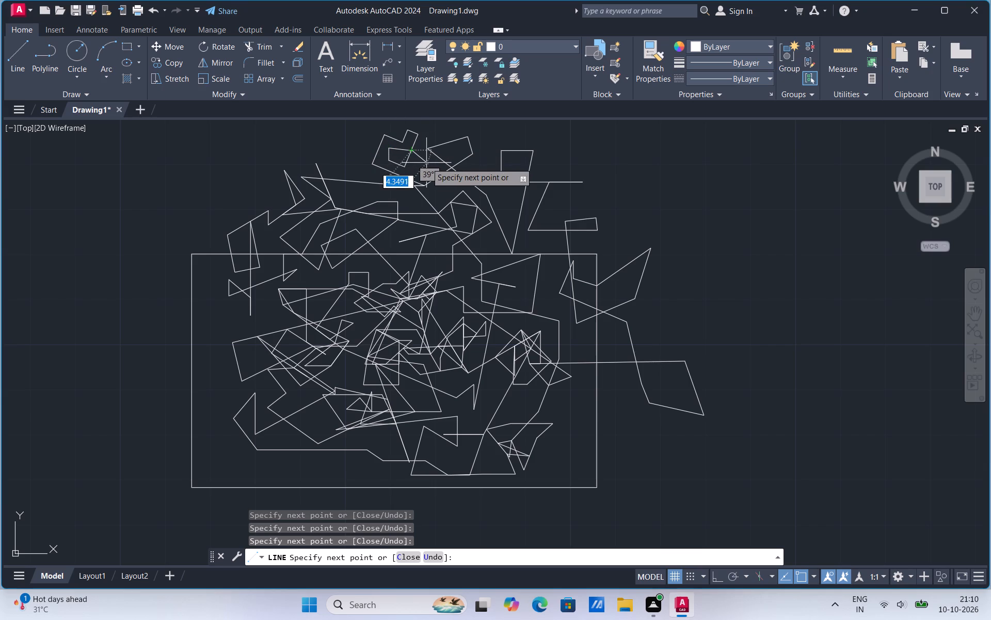
{"action": "left_click", "coordinate": [426, 163]}
{"action": "left_click", "coordinate": [441, 188]}
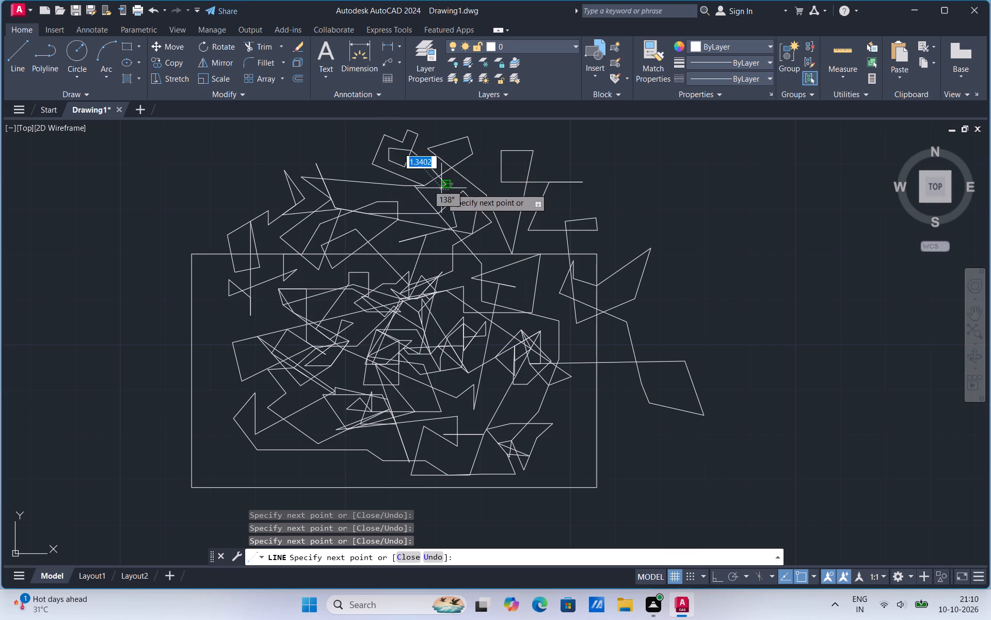
Run the line west across the northern cluster, step it up northwest, continue west, and end with a short leg southwest.
{"action": "left_click", "coordinate": [386, 193]}
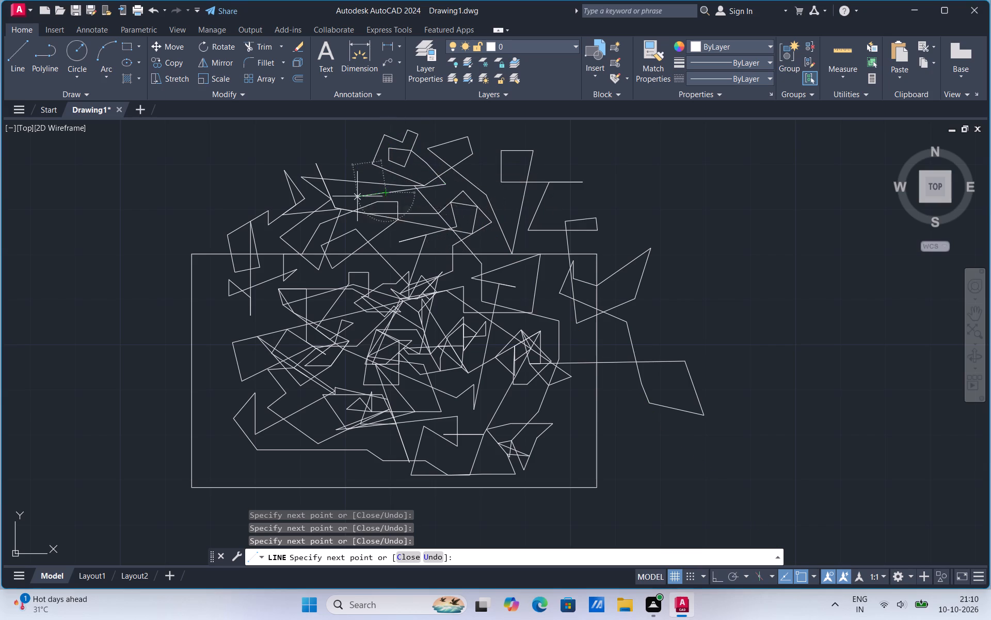
{"action": "left_click", "coordinate": [357, 196]}
{"action": "left_click", "coordinate": [345, 160]}
{"action": "left_click", "coordinate": [318, 151]}
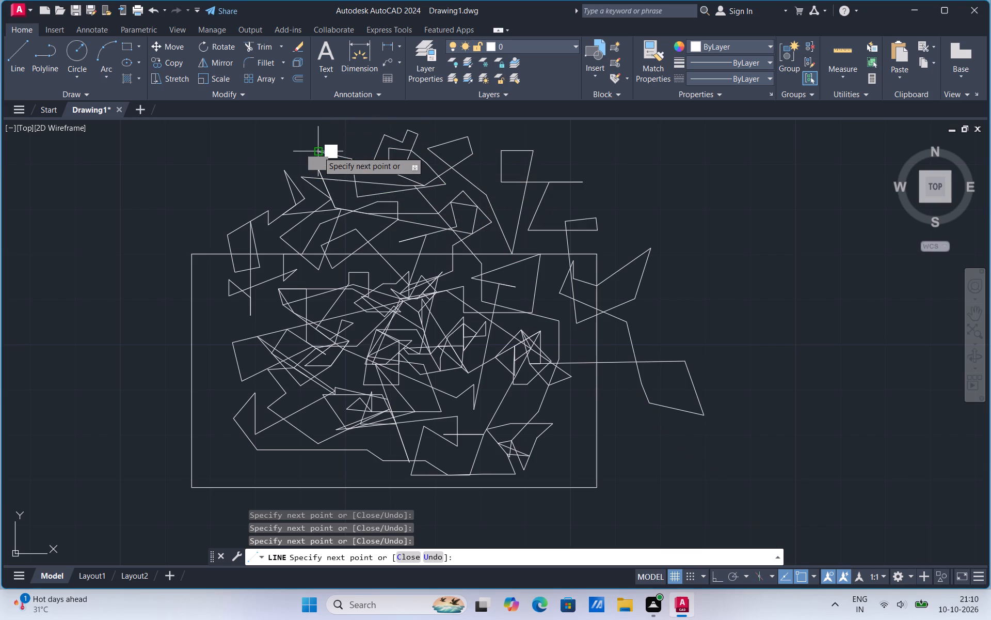
{"action": "left_click", "coordinate": [291, 151]}
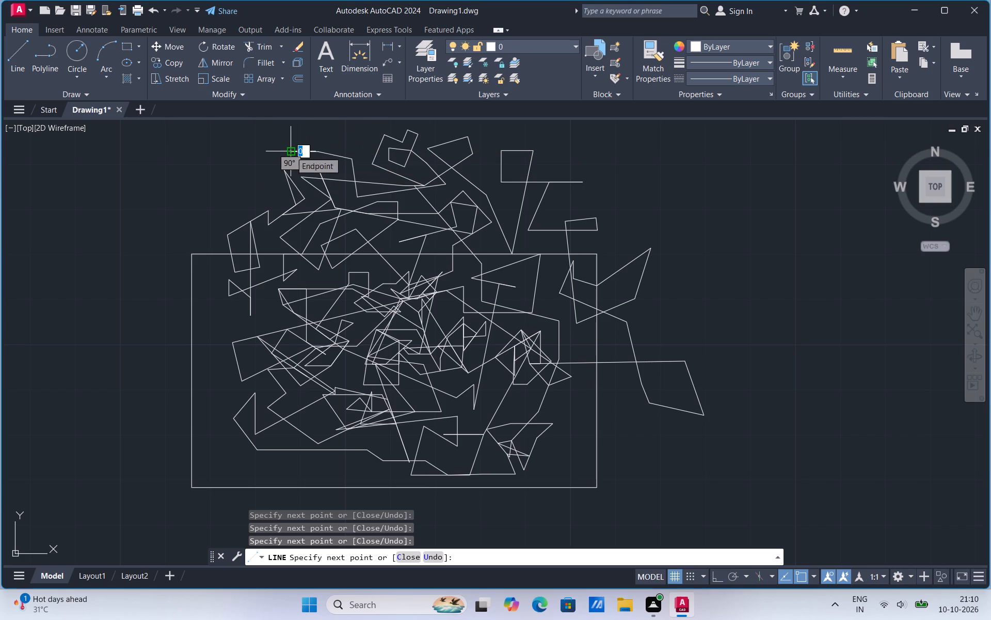
{"action": "left_click", "coordinate": [263, 150]}
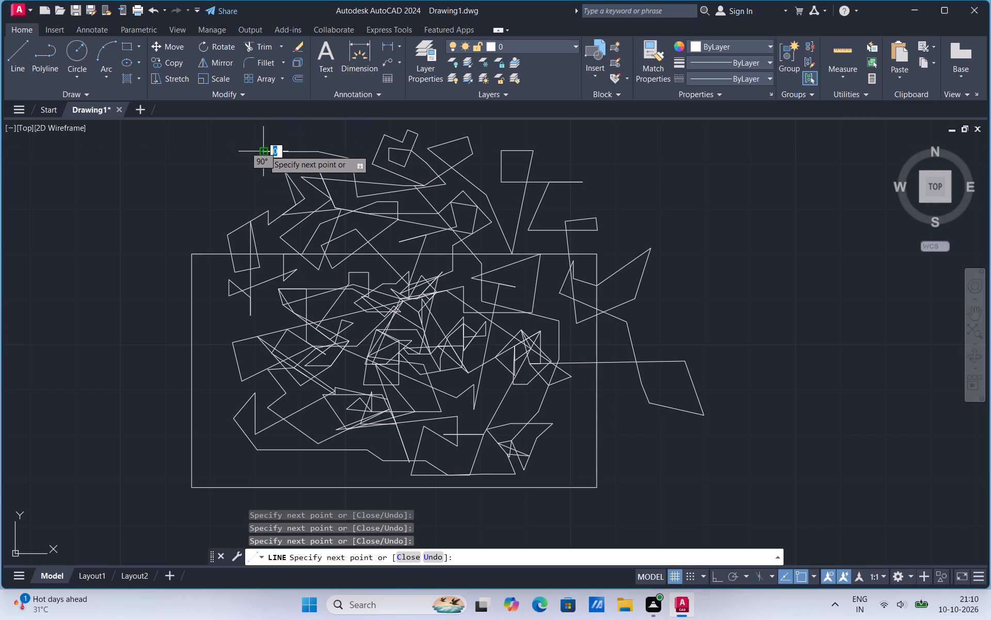
{"action": "left_click", "coordinate": [233, 176]}
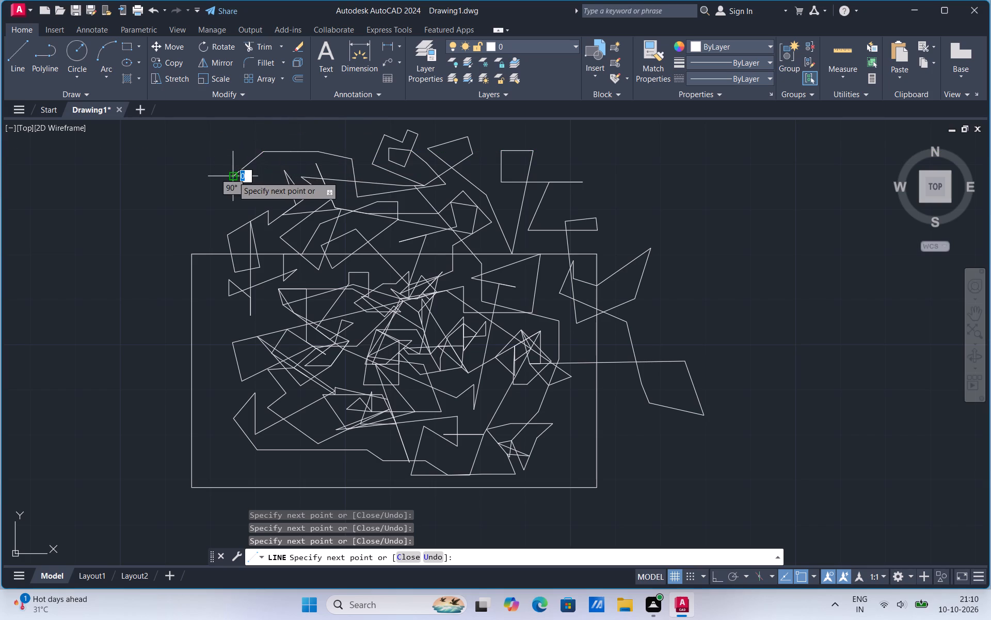
Hook the line east and back north, draw a stepped run east along the drawing's northern edge, and drop it about 10.1 south.
{"action": "left_click", "coordinate": [275, 187]}
{"action": "left_click_drag", "start_coordinate": [261, 150], "coordinate": [267, 125]}
{"action": "left_click_drag", "start_coordinate": [267, 125], "coordinate": [300, 125]}
{"action": "left_click", "coordinate": [300, 125]}
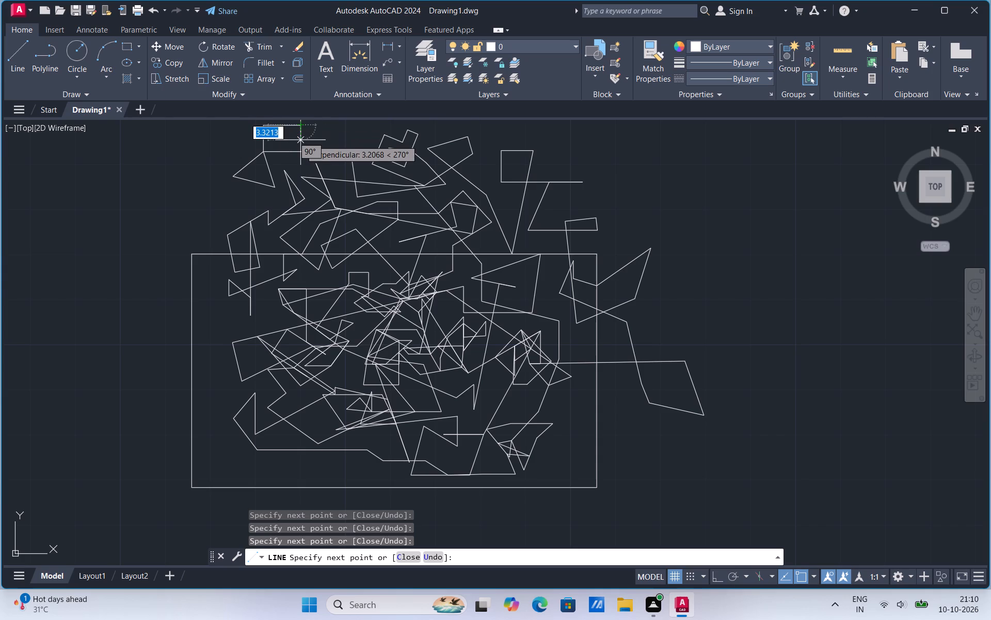
{"action": "left_click_drag", "start_coordinate": [300, 140], "coordinate": [335, 132]}
{"action": "left_click", "coordinate": [335, 132]}
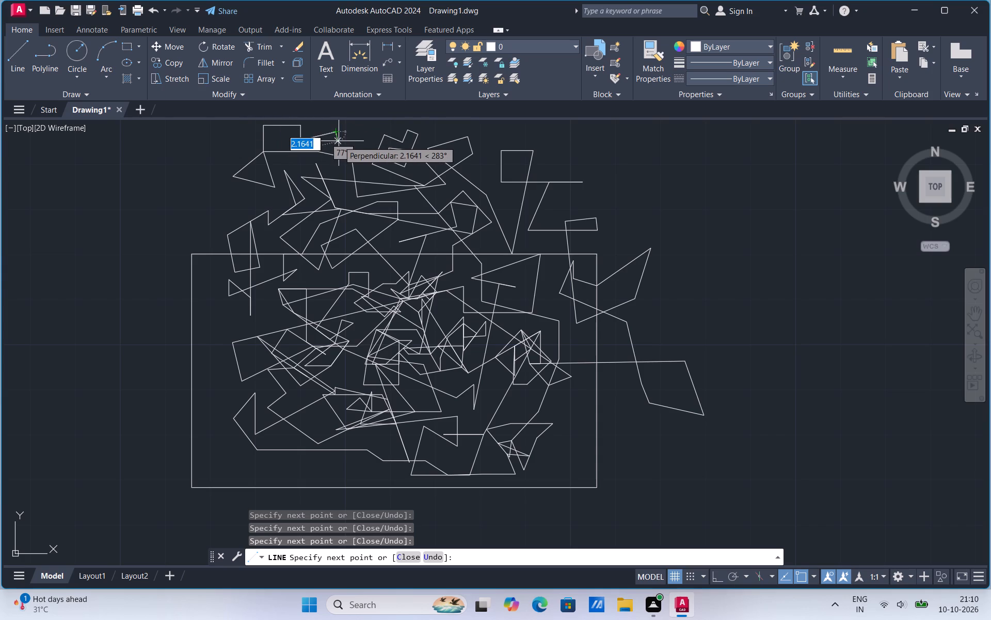
{"action": "left_click", "coordinate": [353, 137]}
{"action": "left_click", "coordinate": [356, 148]}
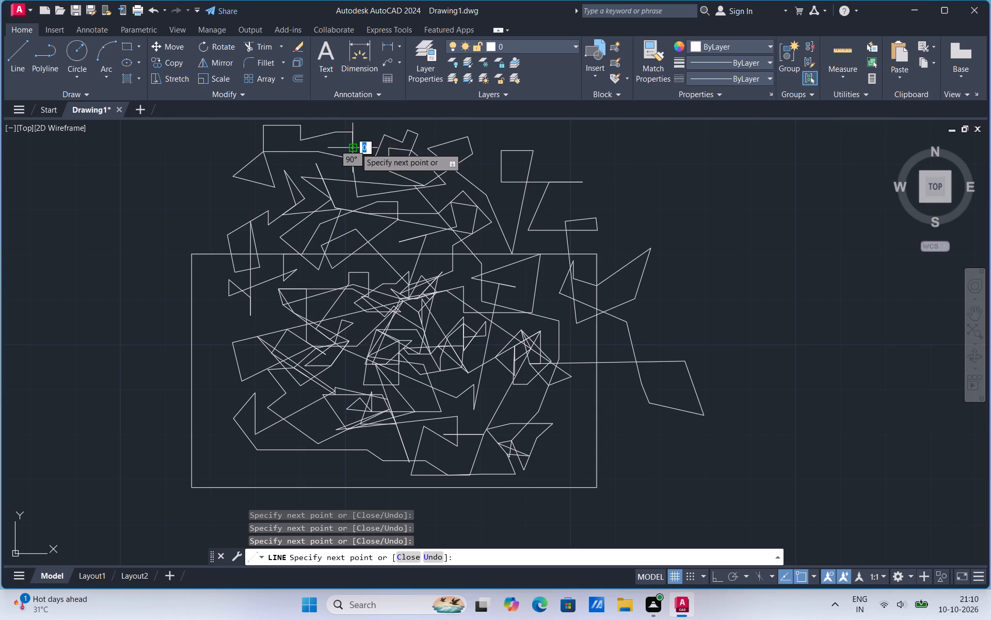
{"action": "left_click", "coordinate": [362, 144]}
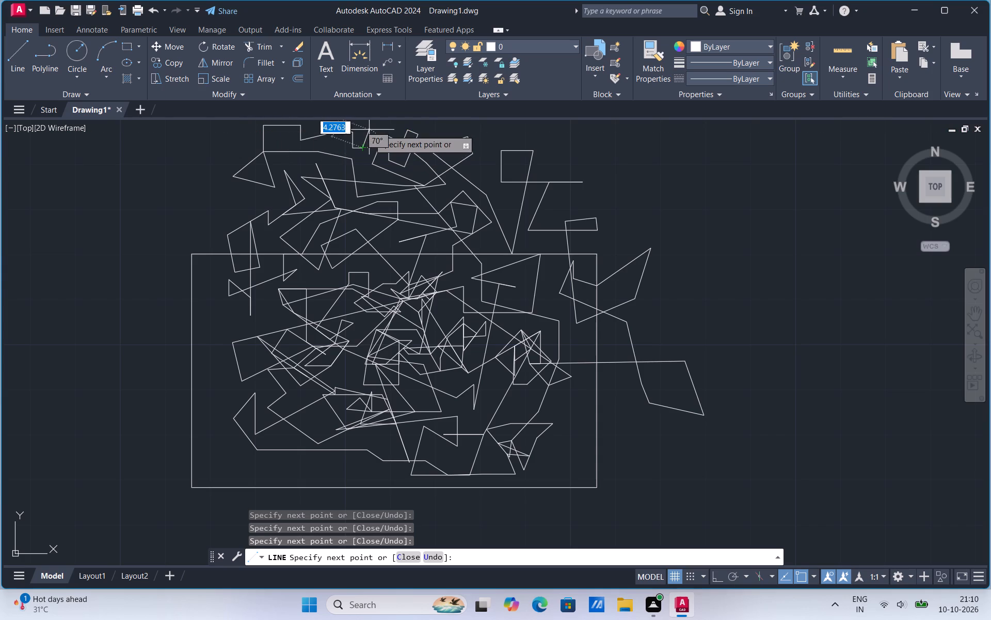
{"action": "left_click", "coordinate": [369, 129]}
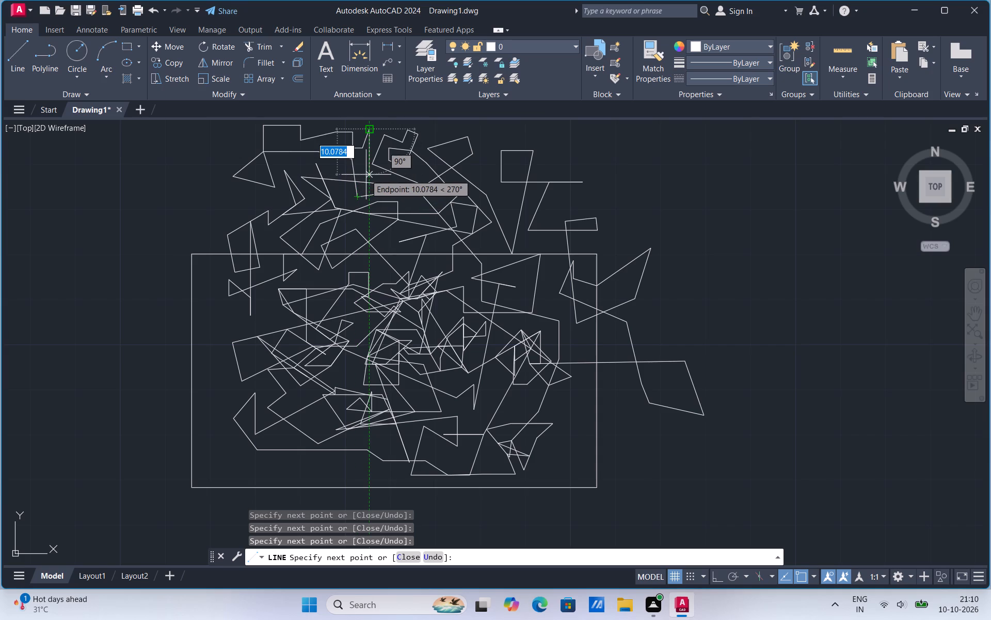
{"action": "left_click", "coordinate": [367, 175]}
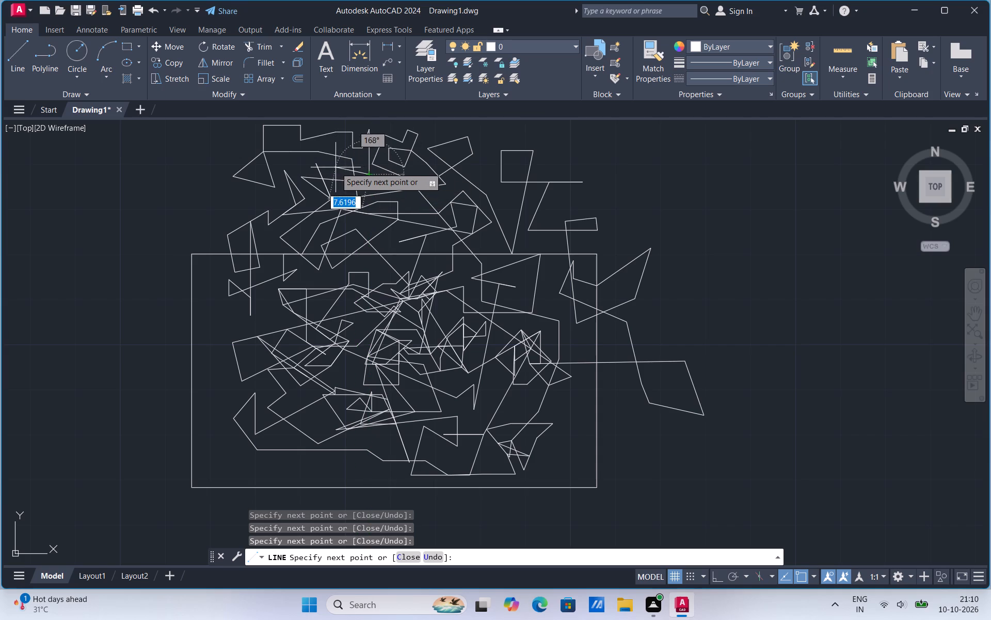
Bring the line west and southwest across the northern cluster, northwest to a peak, back to the stepped run's corner, and west again.
{"action": "left_click_drag", "start_coordinate": [335, 167], "coordinate": [316, 162]}
{"action": "left_click", "coordinate": [316, 162]}
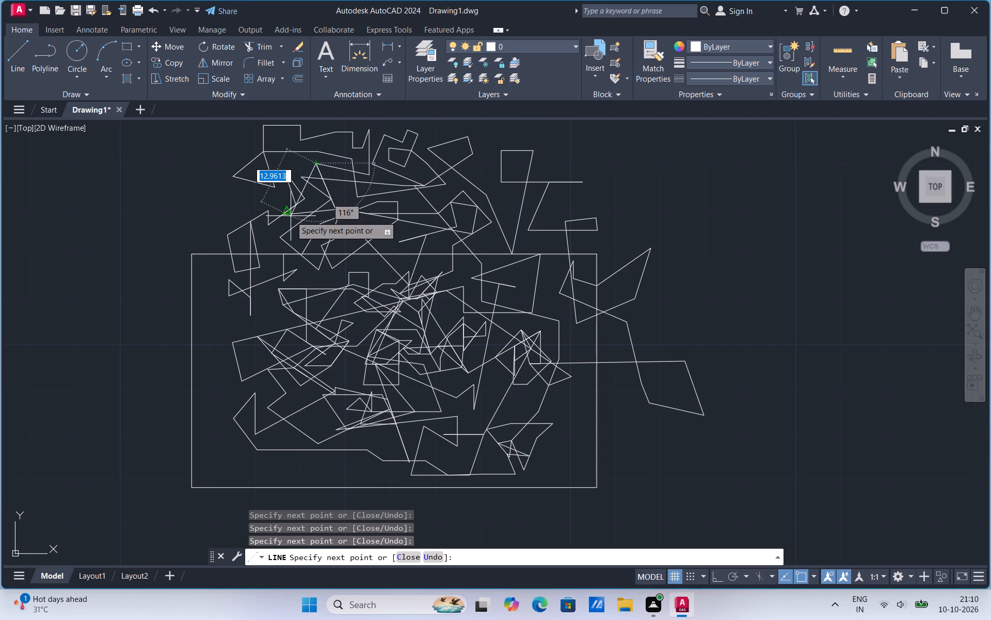
{"action": "left_click_drag", "start_coordinate": [247, 210], "coordinate": [229, 178]}
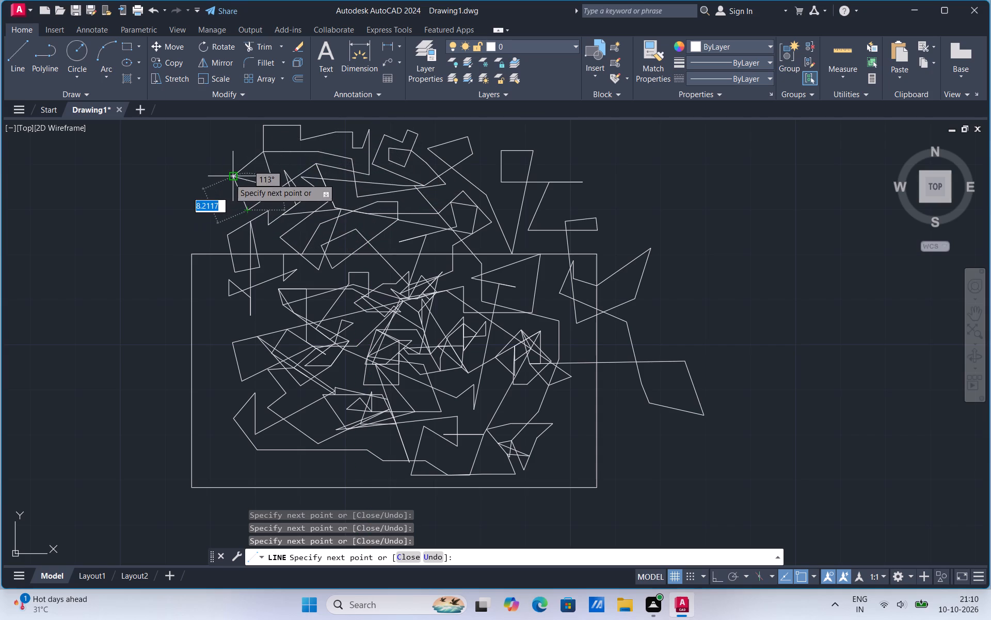
{"action": "left_click_drag", "start_coordinate": [229, 178], "coordinate": [232, 177]}
{"action": "left_click_drag", "start_coordinate": [232, 177], "coordinate": [213, 139]}
{"action": "left_click_drag", "start_coordinate": [213, 139], "coordinate": [259, 136]}
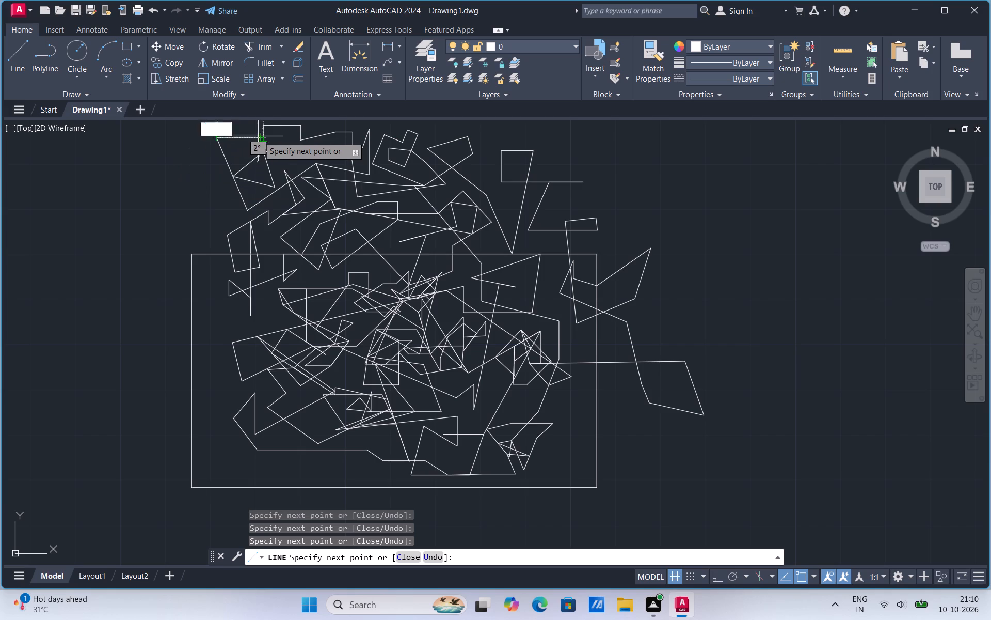
{"action": "left_click_drag", "start_coordinate": [259, 136], "coordinate": [262, 148]}
{"action": "left_click_drag", "start_coordinate": [262, 148], "coordinate": [204, 162]}
{"action": "left_click", "coordinate": [204, 162]}
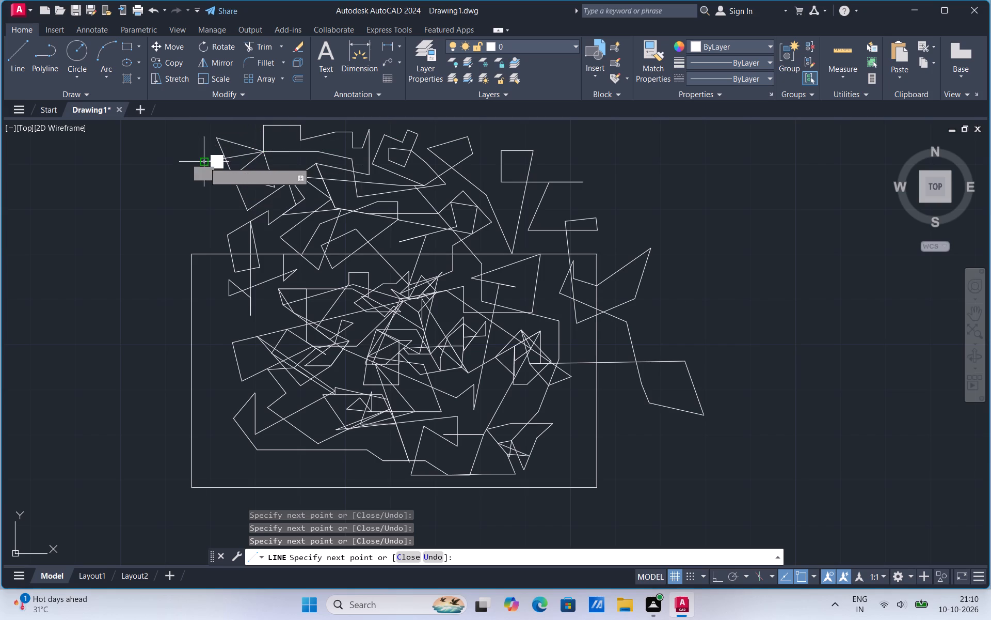
Draw a small triangle above the rectangle's northwest corner, continue south and northeast, then dip into the rectangle and back out.
{"action": "left_click_drag", "start_coordinate": [211, 185], "coordinate": [233, 169]}
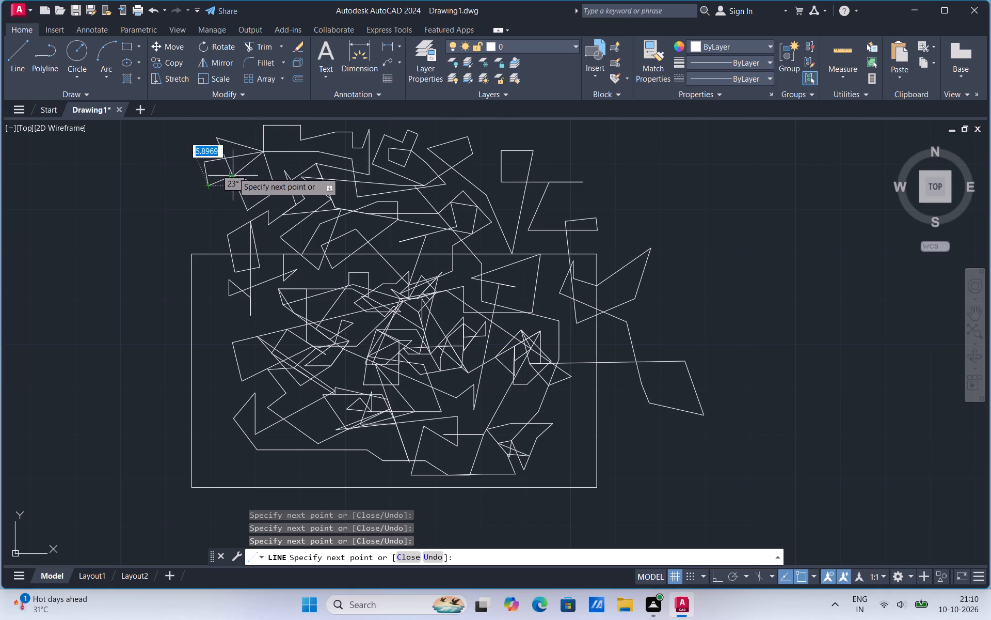
{"action": "left_click_drag", "start_coordinate": [233, 173], "coordinate": [231, 208]}
{"action": "left_click_drag", "start_coordinate": [231, 208], "coordinate": [200, 186]}
{"action": "left_click_drag", "start_coordinate": [209, 186], "coordinate": [206, 235]}
{"action": "left_click_drag", "start_coordinate": [206, 235], "coordinate": [244, 209]}
{"action": "left_click_drag", "start_coordinate": [244, 209], "coordinate": [222, 242]}
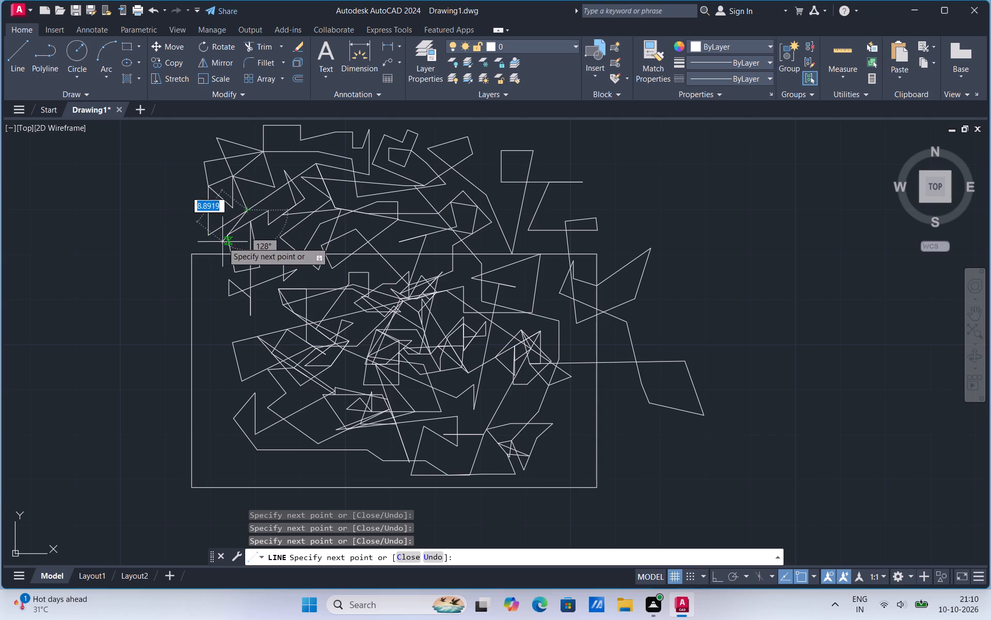
{"action": "left_click_drag", "start_coordinate": [222, 242], "coordinate": [221, 279]}
{"action": "left_click_drag", "start_coordinate": [221, 279], "coordinate": [207, 233]}
Draw a small box above the rectangle's northwest corner, run the line north to the earlier vertex, and extend it west-southwest.
{"action": "left_click_drag", "start_coordinate": [207, 233], "coordinate": [186, 228]}
{"action": "left_click", "coordinate": [186, 228]}
{"action": "left_click", "coordinate": [188, 206]}
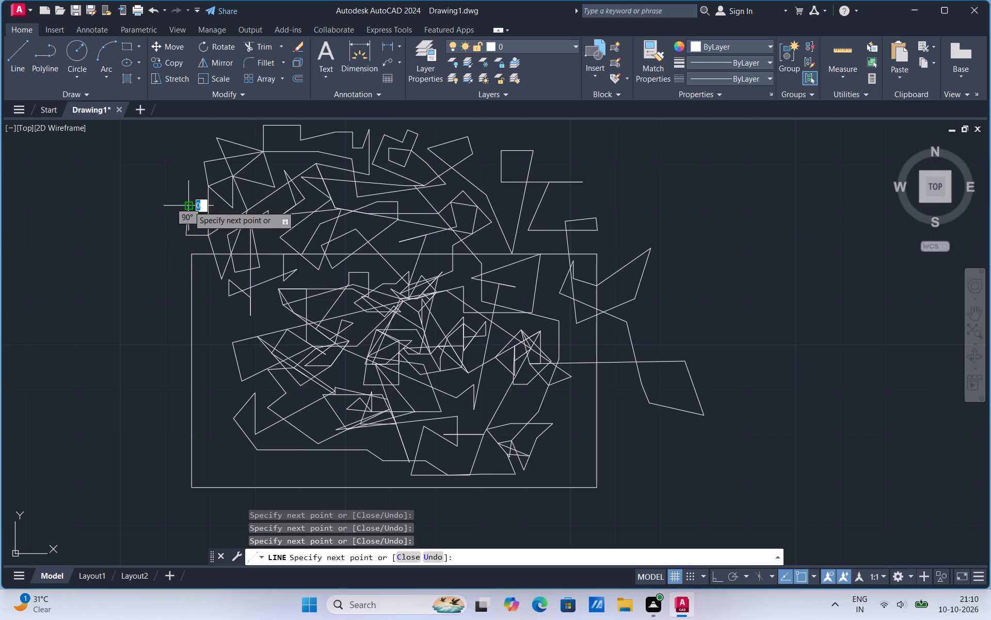
{"action": "left_click", "coordinate": [211, 212]}
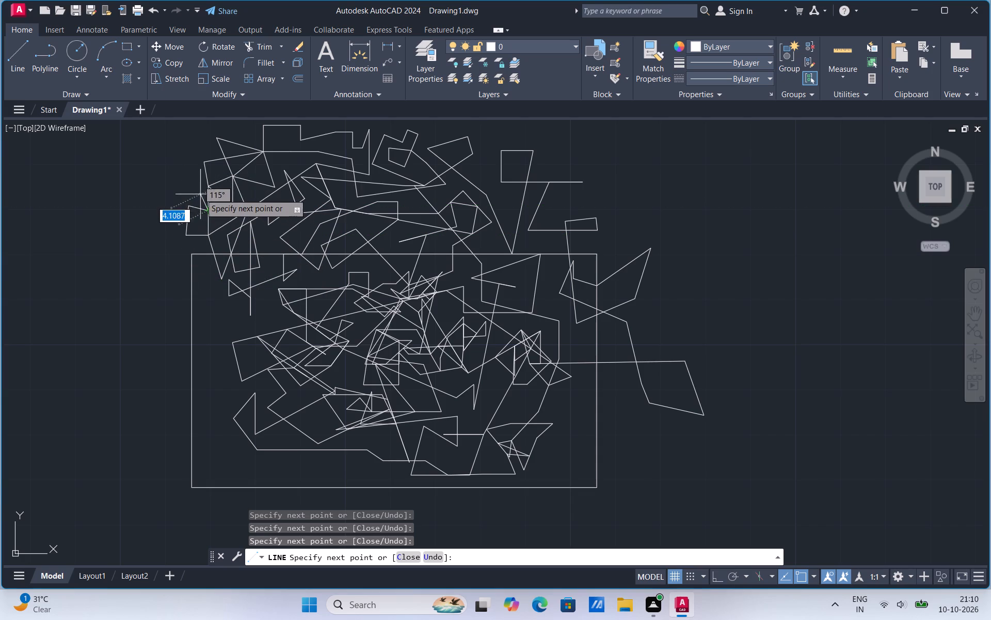
{"action": "left_click_drag", "start_coordinate": [197, 188], "coordinate": [206, 161]}
{"action": "left_click_drag", "start_coordinate": [206, 161], "coordinate": [158, 178]}
{"action": "left_click_drag", "start_coordinate": [158, 178], "coordinate": [192, 211]}
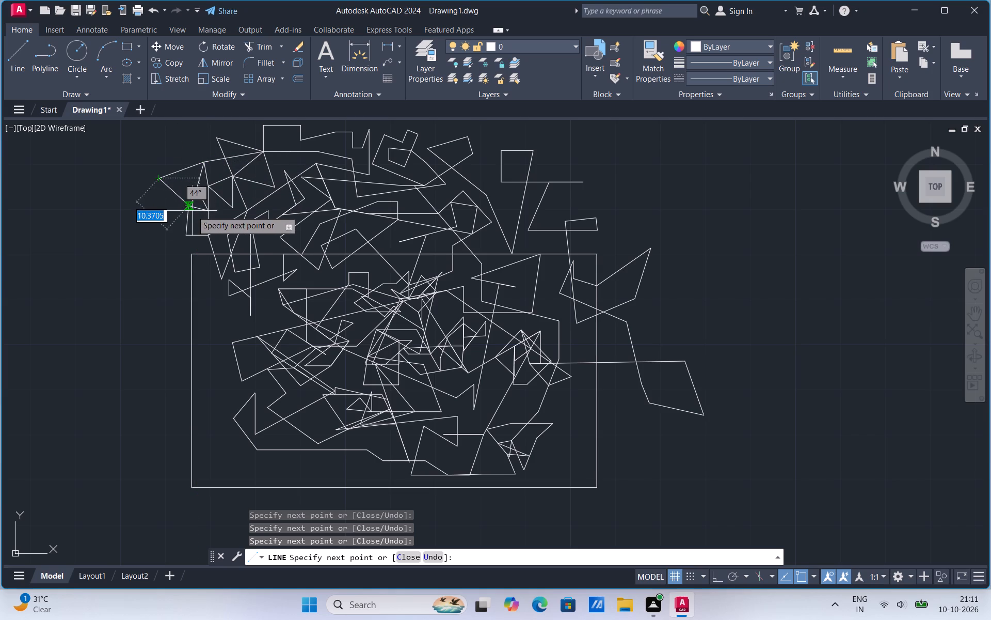
Run the line south beyond the rectangle's northwest corner, hook it around a small wedge, and zigzag down to a low point and back up.
{"action": "left_click_drag", "start_coordinate": [154, 241], "coordinate": [178, 205]}
{"action": "left_click_drag", "start_coordinate": [178, 205], "coordinate": [170, 189]}
{"action": "left_click", "coordinate": [170, 189]}
{"action": "left_click_drag", "start_coordinate": [182, 187], "coordinate": [183, 199]}
{"action": "left_click_drag", "start_coordinate": [183, 199], "coordinate": [198, 211]}
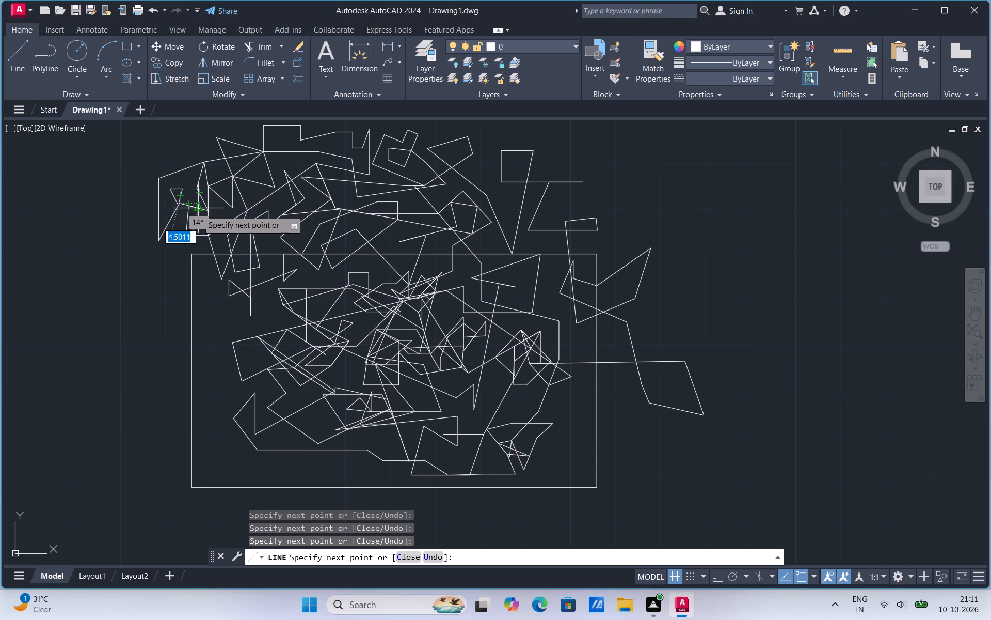
{"action": "left_click_drag", "start_coordinate": [198, 211], "coordinate": [196, 223]}
{"action": "left_click_drag", "start_coordinate": [196, 223], "coordinate": [171, 256]}
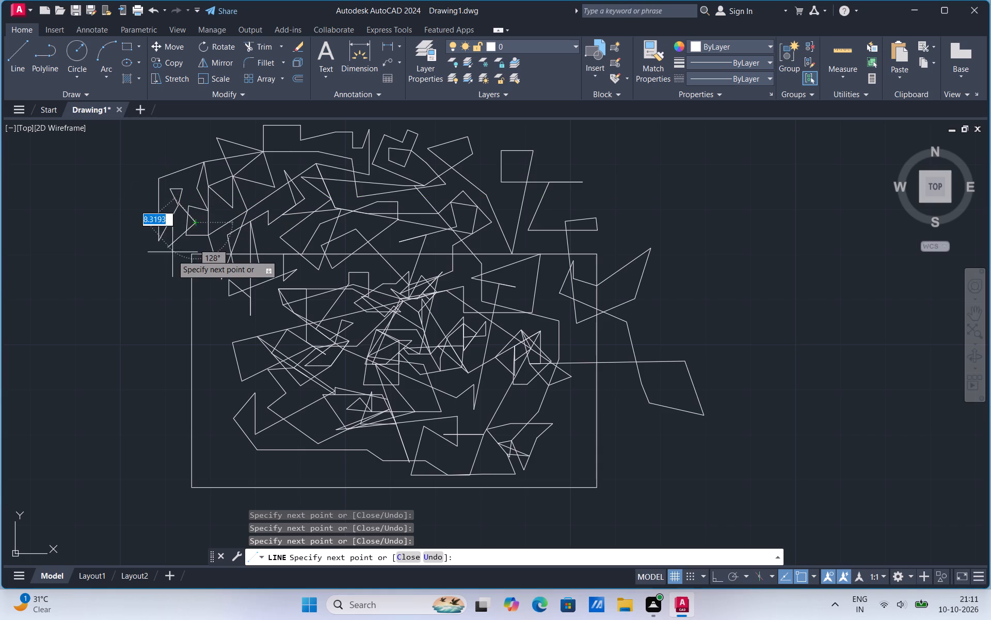
{"action": "left_click_drag", "start_coordinate": [171, 256], "coordinate": [170, 263]}
{"action": "left_click", "coordinate": [170, 263]}
{"action": "left_click_drag", "start_coordinate": [170, 236], "coordinate": [159, 216]}
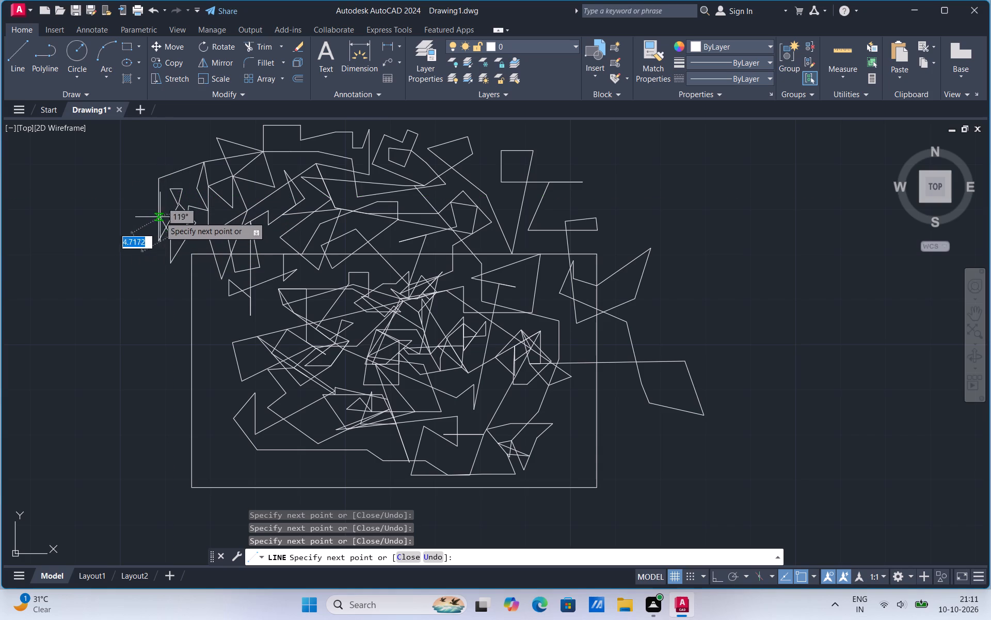
Take the line north over a small peak and back down, west, and around a narrow open-bottomed strip at the drawing's northwest end.
{"action": "left_click_drag", "start_coordinate": [159, 216], "coordinate": [158, 160]}
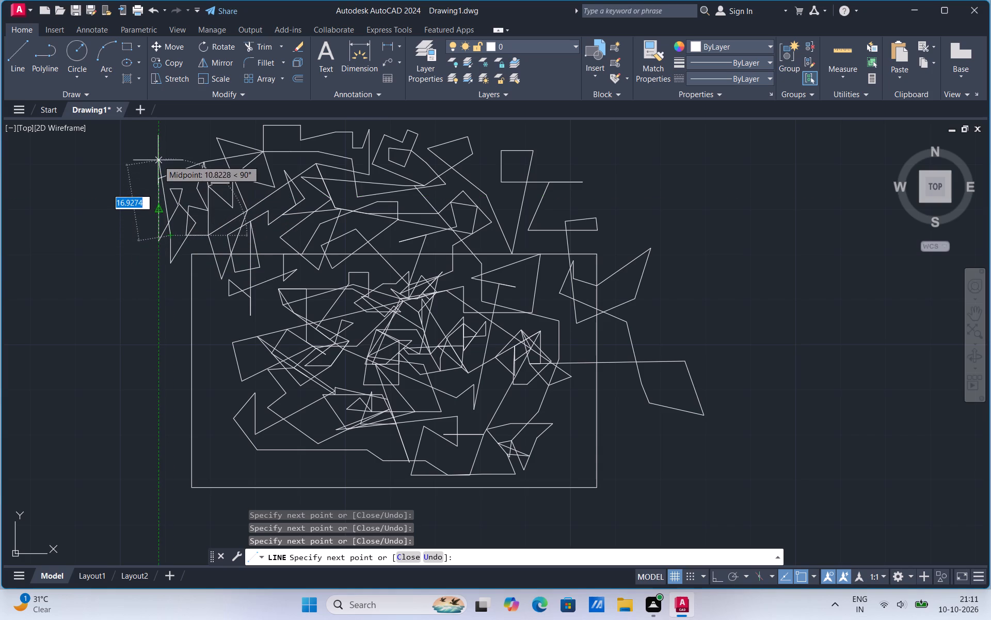
{"action": "left_click_drag", "start_coordinate": [158, 160], "coordinate": [158, 159]}
{"action": "left_click_drag", "start_coordinate": [158, 159], "coordinate": [178, 145]}
{"action": "left_click", "coordinate": [178, 145]}
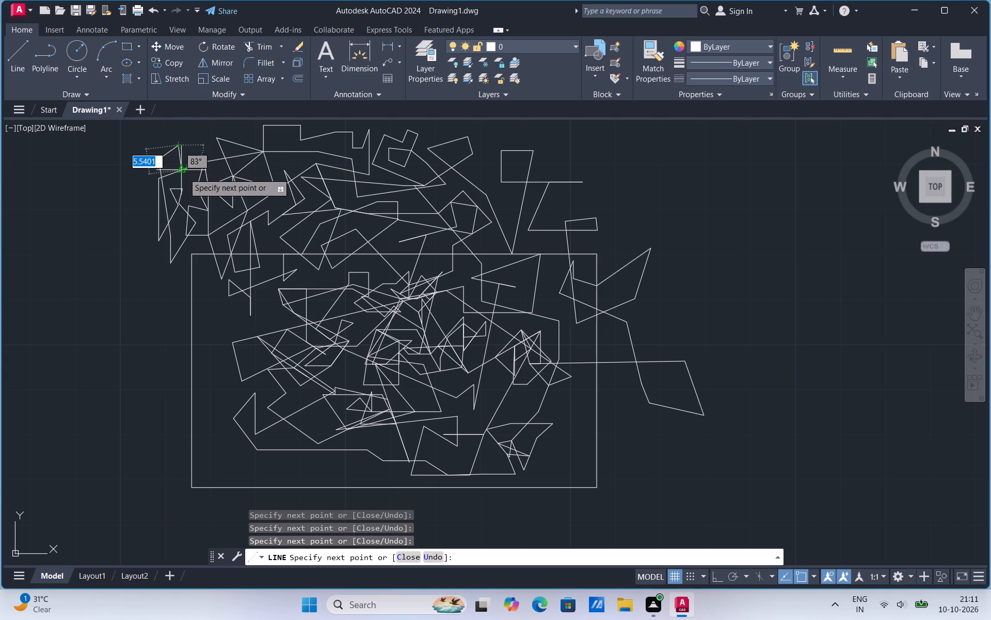
{"action": "left_click", "coordinate": [194, 149]}
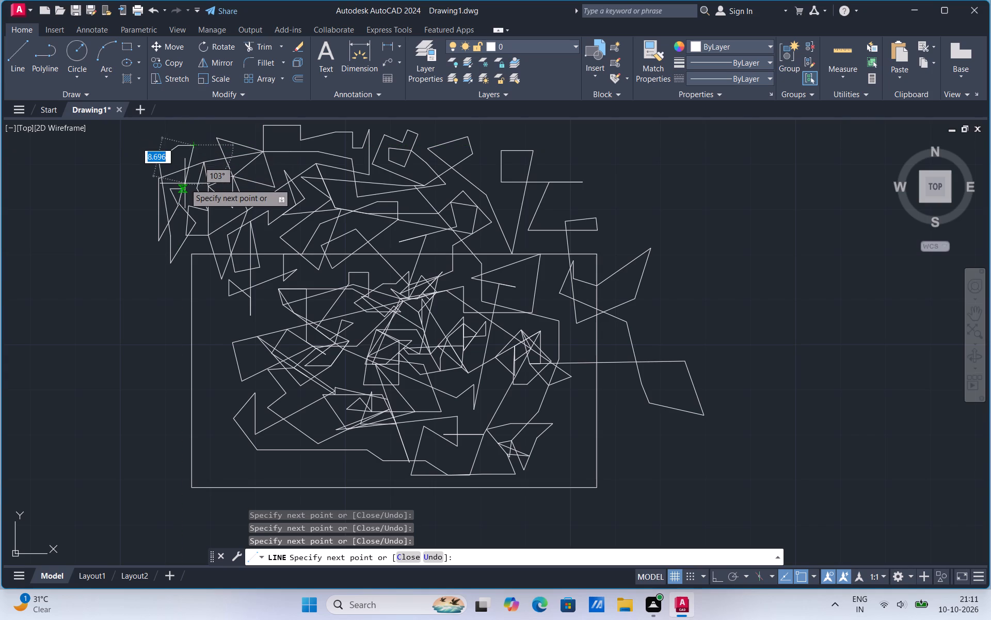
{"action": "left_click", "coordinate": [185, 183]}
{"action": "left_click_drag", "start_coordinate": [131, 186], "coordinate": [135, 151]}
{"action": "left_click", "coordinate": [135, 151]}
{"action": "left_click", "coordinate": [140, 157]}
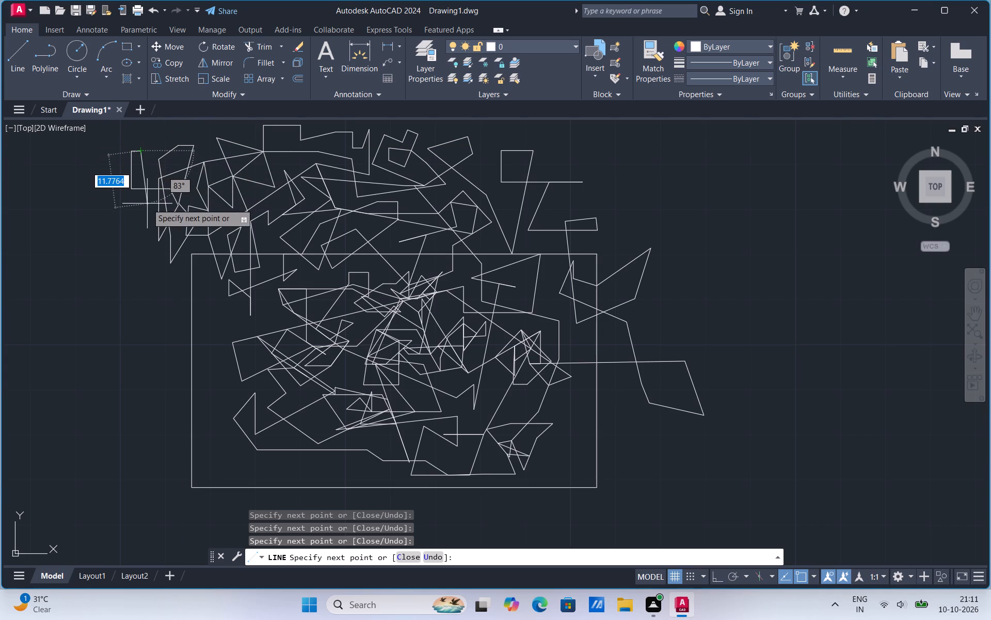
{"action": "left_click", "coordinate": [147, 204]}
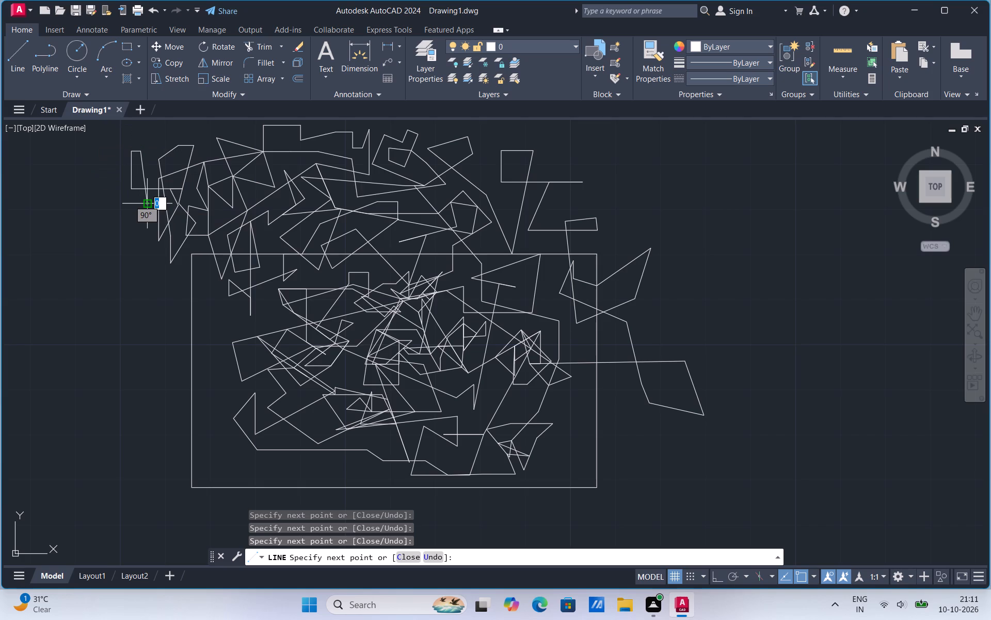
Bring the line southeast into the rectangle's northwest corner and loop it through the existing vertices there in a small irregular outline.
{"action": "left_click", "coordinate": [218, 283]}
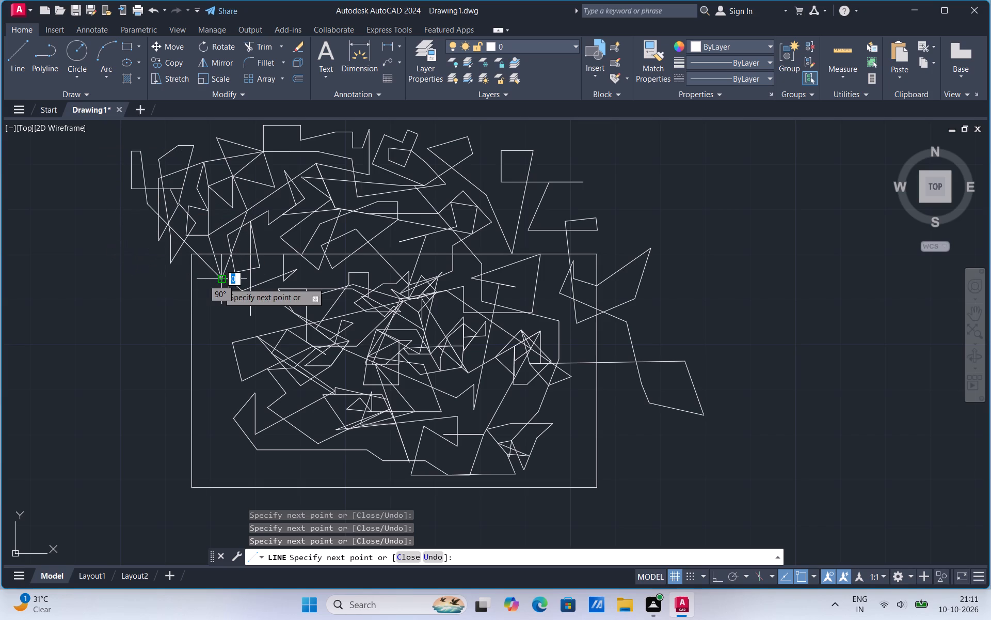
{"action": "left_click", "coordinate": [212, 305]}
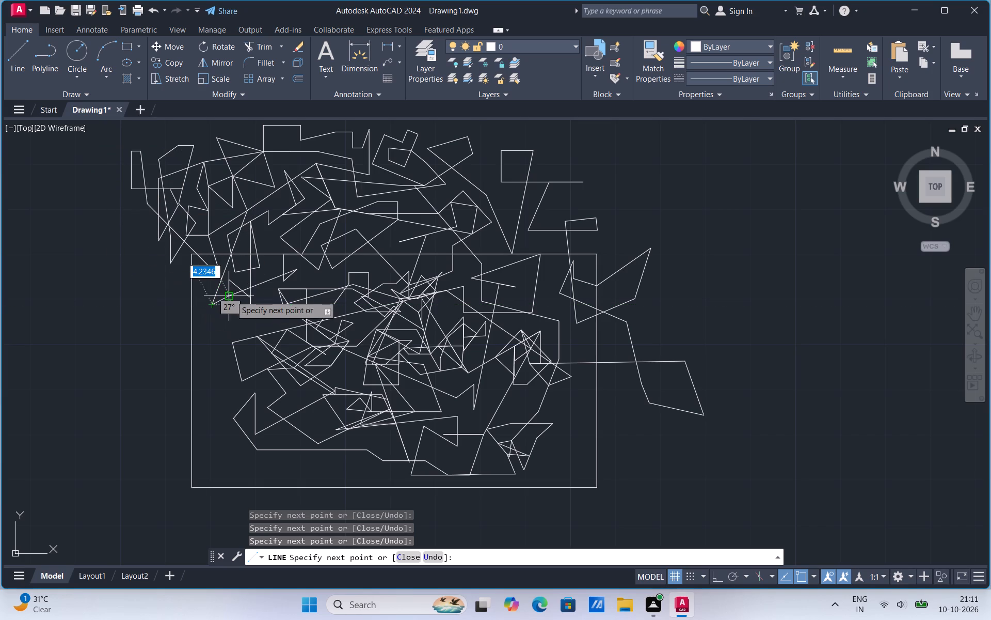
{"action": "left_click_drag", "start_coordinate": [231, 293], "coordinate": [257, 321]}
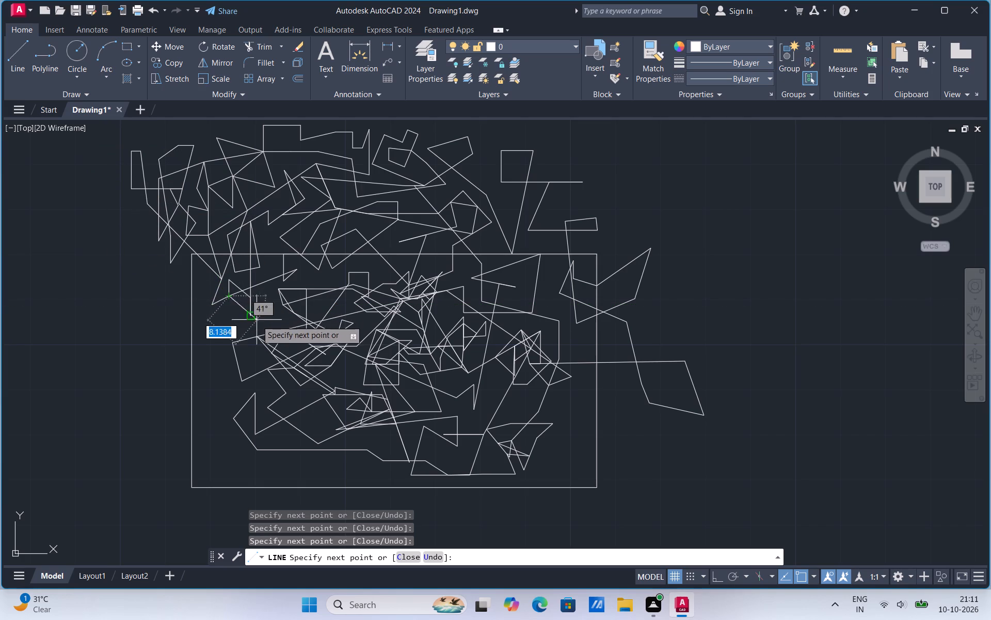
{"action": "left_click_drag", "start_coordinate": [257, 321], "coordinate": [247, 313]}
{"action": "left_click_drag", "start_coordinate": [247, 313], "coordinate": [235, 344]}
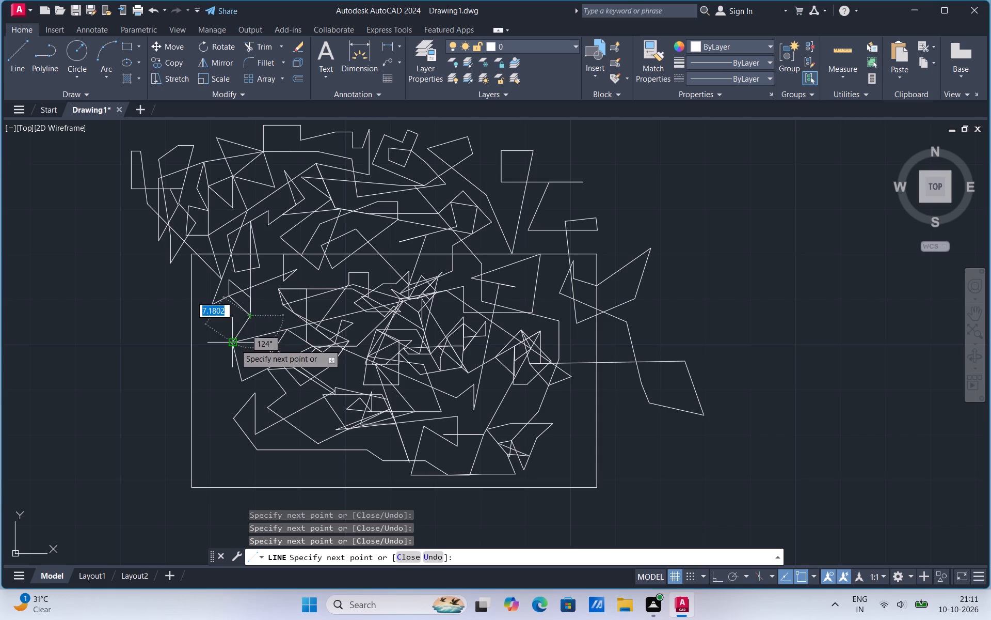
{"action": "left_click_drag", "start_coordinate": [235, 344], "coordinate": [212, 305]}
{"action": "left_click_drag", "start_coordinate": [212, 305], "coordinate": [269, 305]}
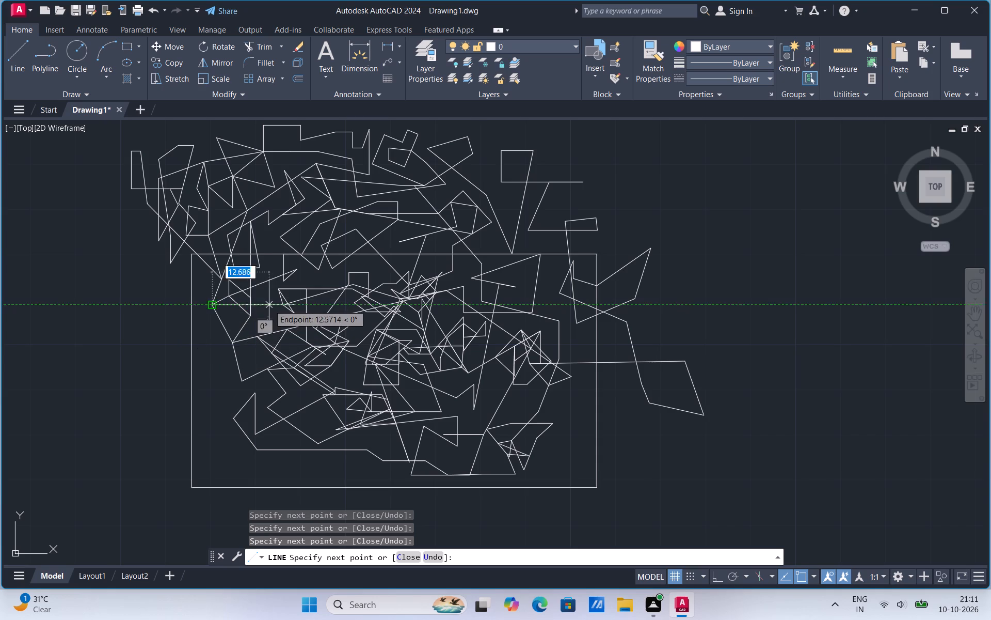
Zigzag the line among the rectangle's northwestern vertices, including a run about 11.9 south-southwest, and finish with a short northwest hook.
{"action": "left_click_drag", "start_coordinate": [269, 305], "coordinate": [275, 288]}
{"action": "left_click_drag", "start_coordinate": [275, 288], "coordinate": [246, 316]}
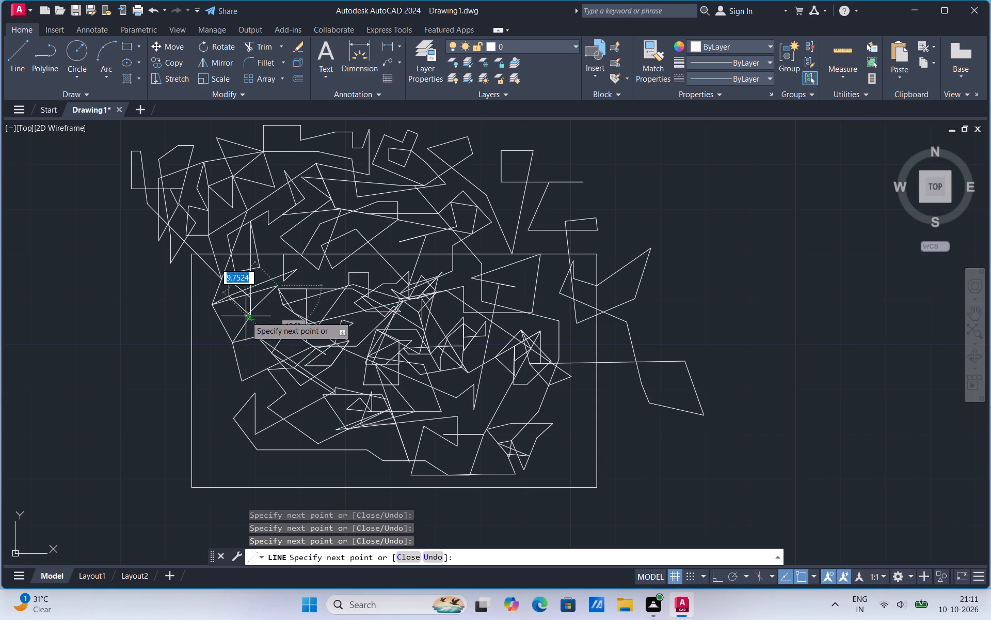
{"action": "left_click_drag", "start_coordinate": [246, 316], "coordinate": [278, 305]}
{"action": "left_click_drag", "start_coordinate": [278, 305], "coordinate": [277, 288]}
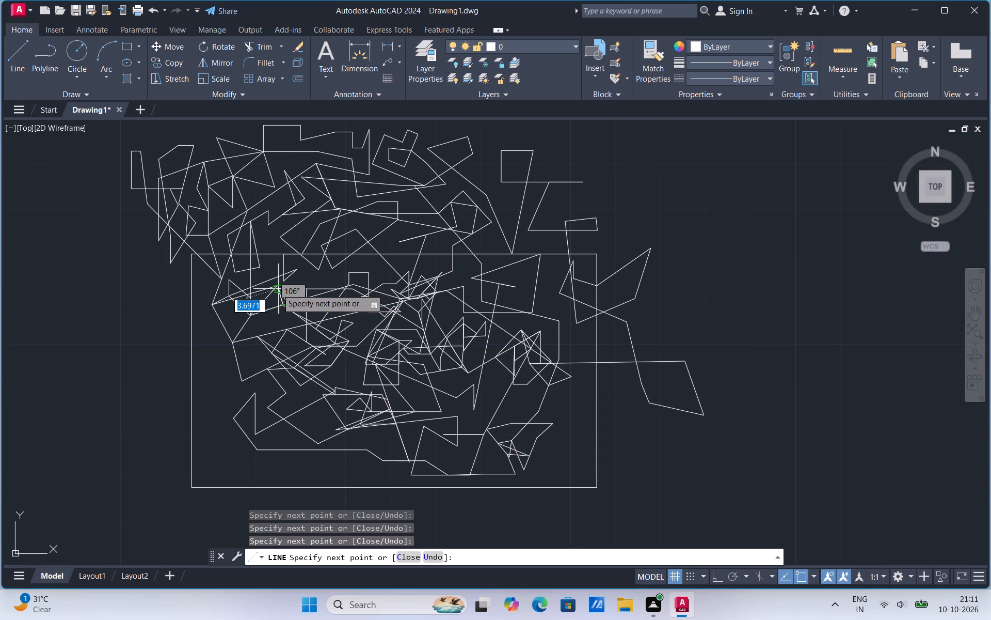
{"action": "left_click_drag", "start_coordinate": [277, 288], "coordinate": [277, 287]}
{"action": "left_click_drag", "start_coordinate": [277, 287], "coordinate": [256, 335]}
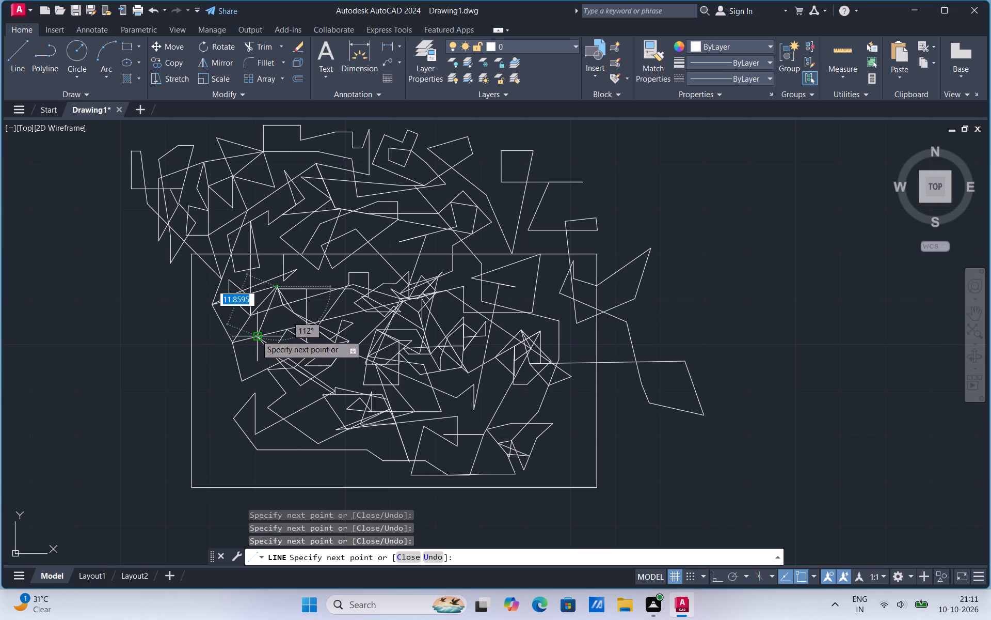
{"action": "left_click_drag", "start_coordinate": [256, 335], "coordinate": [286, 329]}
{"action": "left_click_drag", "start_coordinate": [286, 329], "coordinate": [268, 315]}
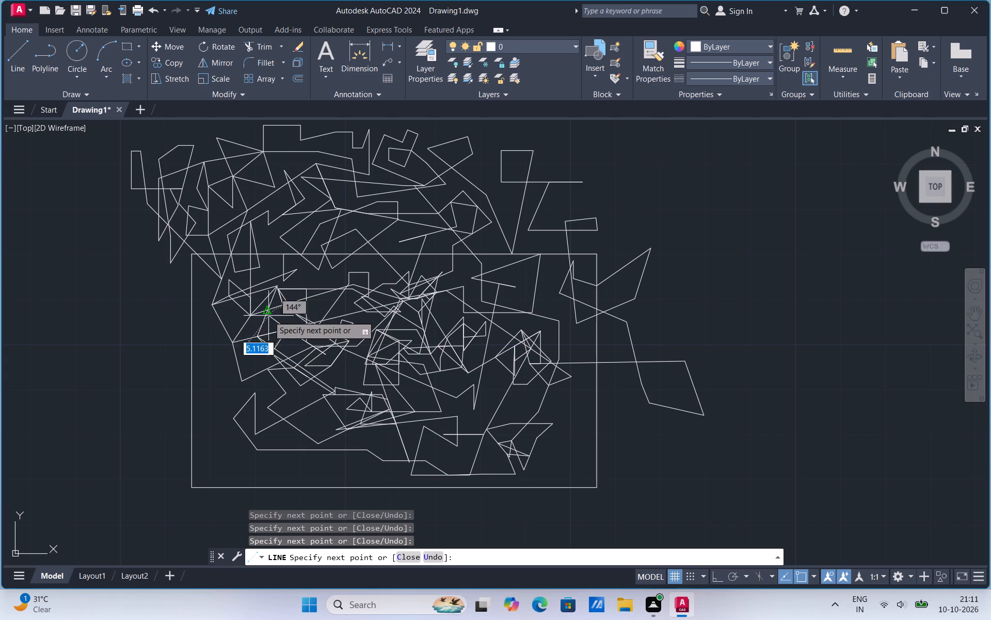
{"action": "left_click_drag", "start_coordinate": [268, 315], "coordinate": [261, 309]}
{"action": "left_click", "coordinate": [261, 309]}
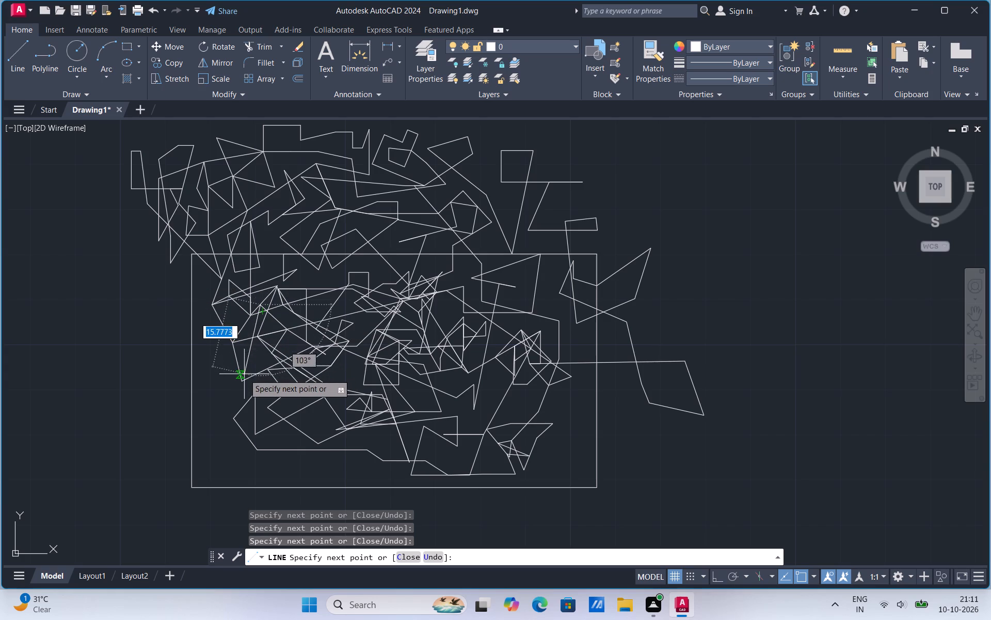
Extend the line down the rectangle's western part with a hook northwest, a long drop south, and a zigzag through the southwestern outline's vertices.
{"action": "left_click", "coordinate": [243, 371]}
{"action": "left_click", "coordinate": [219, 362]}
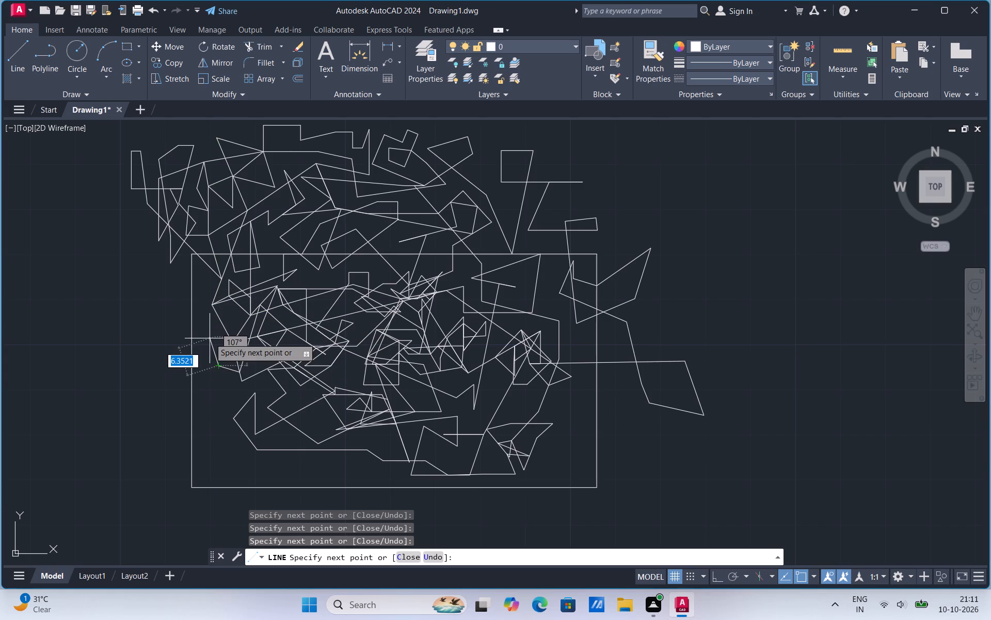
{"action": "left_click", "coordinate": [210, 338]}
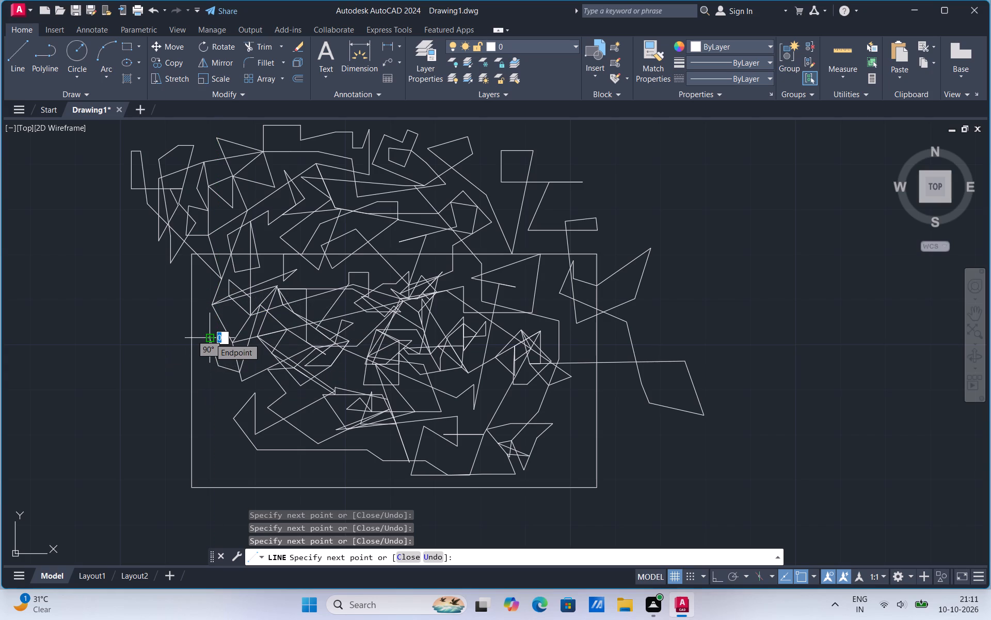
{"action": "left_click_drag", "start_coordinate": [235, 423], "coordinate": [238, 381]}
{"action": "left_click_drag", "start_coordinate": [238, 381], "coordinate": [255, 390]}
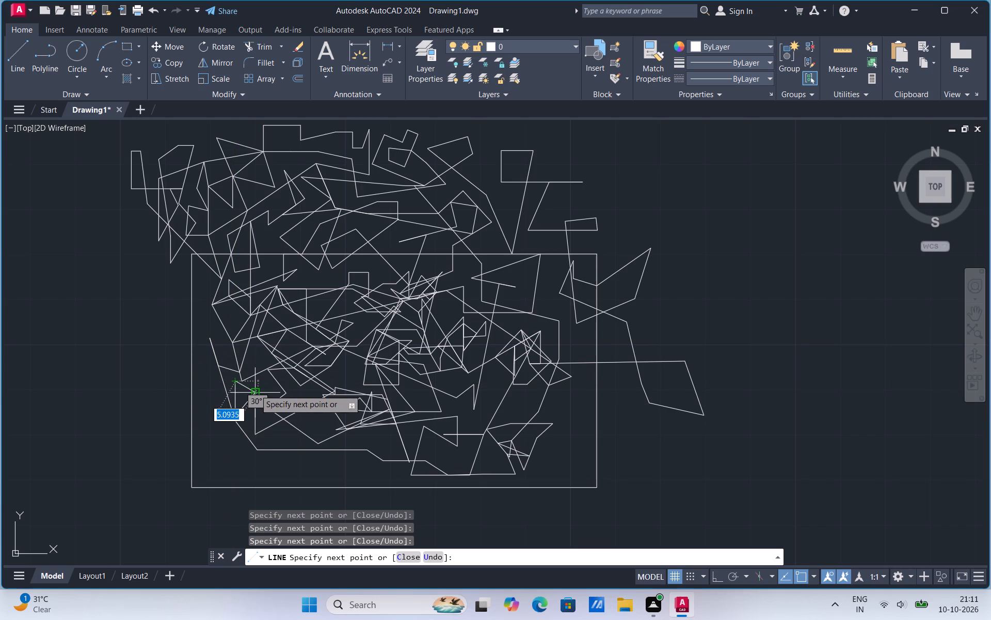
{"action": "left_click", "coordinate": [273, 369]}
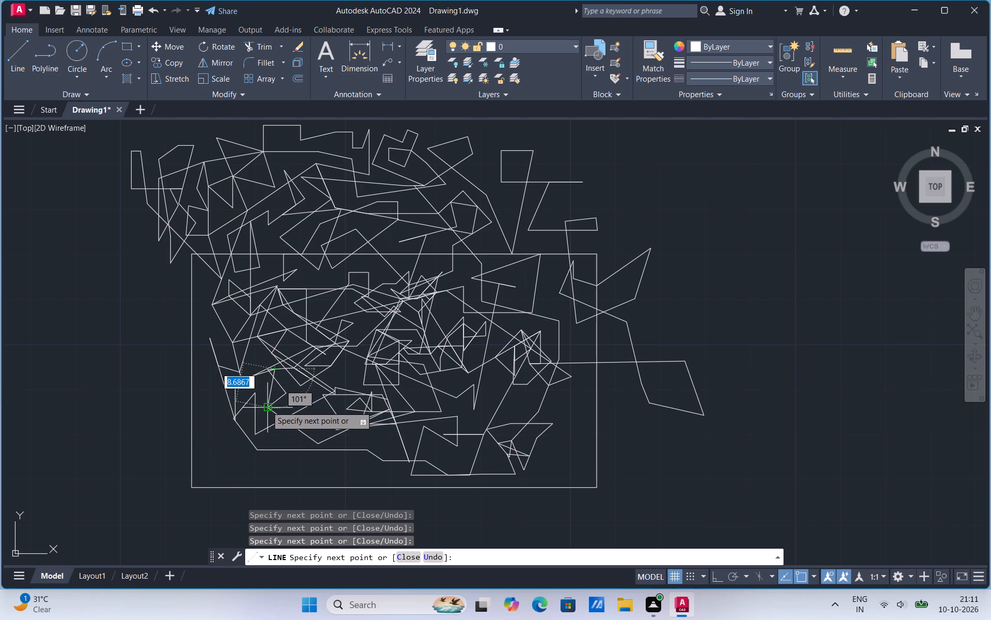
{"action": "left_click_drag", "start_coordinate": [253, 395], "coordinate": [282, 393]}
{"action": "left_click_drag", "start_coordinate": [282, 393], "coordinate": [257, 422]}
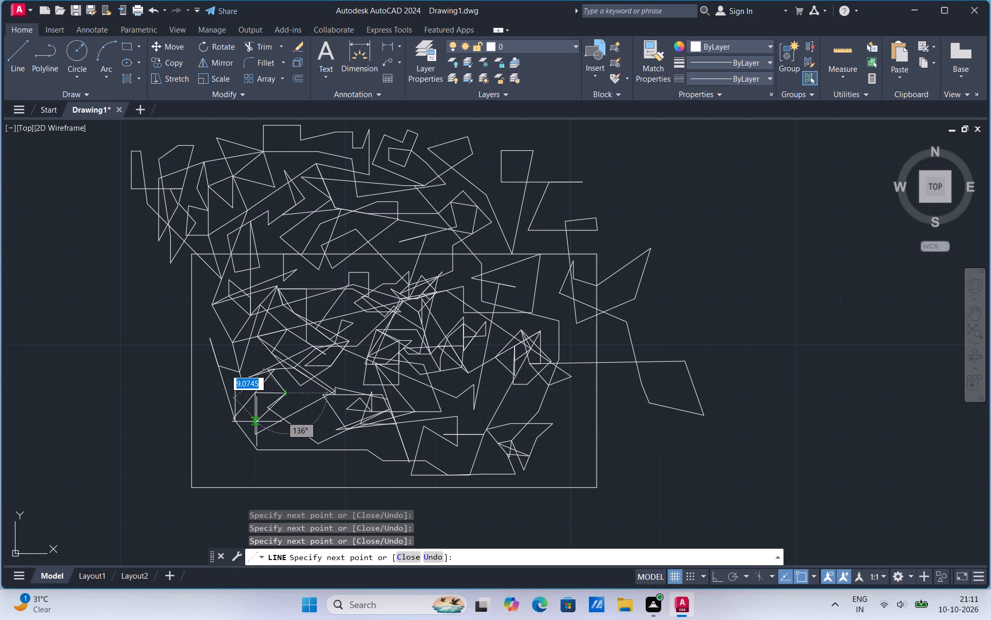
Zigzag the line east across the southwestern cluster, run it north toward the rectangle's upper edge, and turn it back west.
{"action": "left_click_drag", "start_coordinate": [282, 437], "coordinate": [296, 384]}
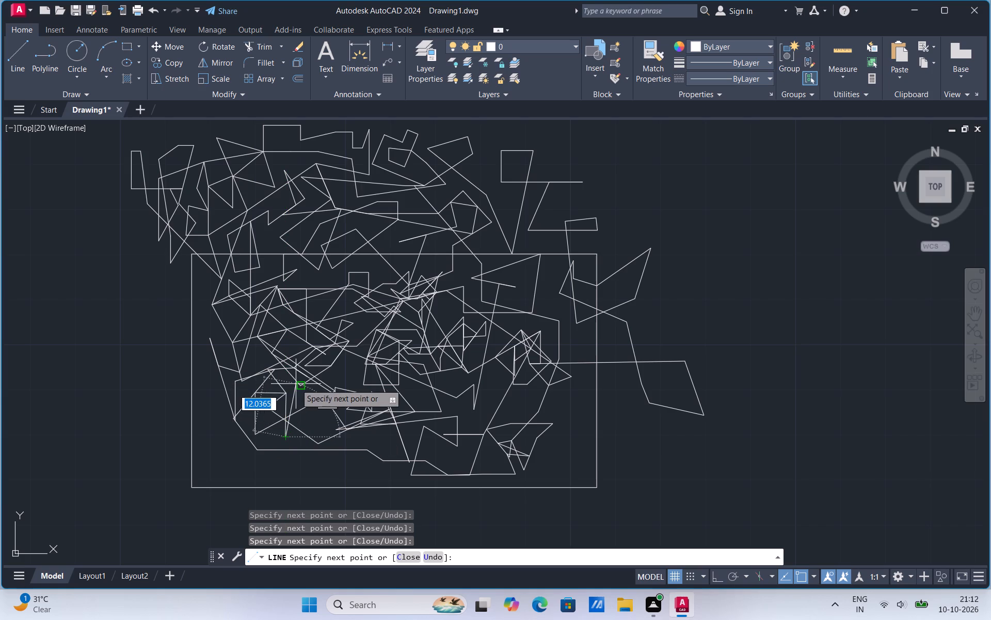
{"action": "left_click_drag", "start_coordinate": [296, 384], "coordinate": [296, 384]}
{"action": "left_click", "coordinate": [296, 384]}
{"action": "left_click", "coordinate": [314, 420]}
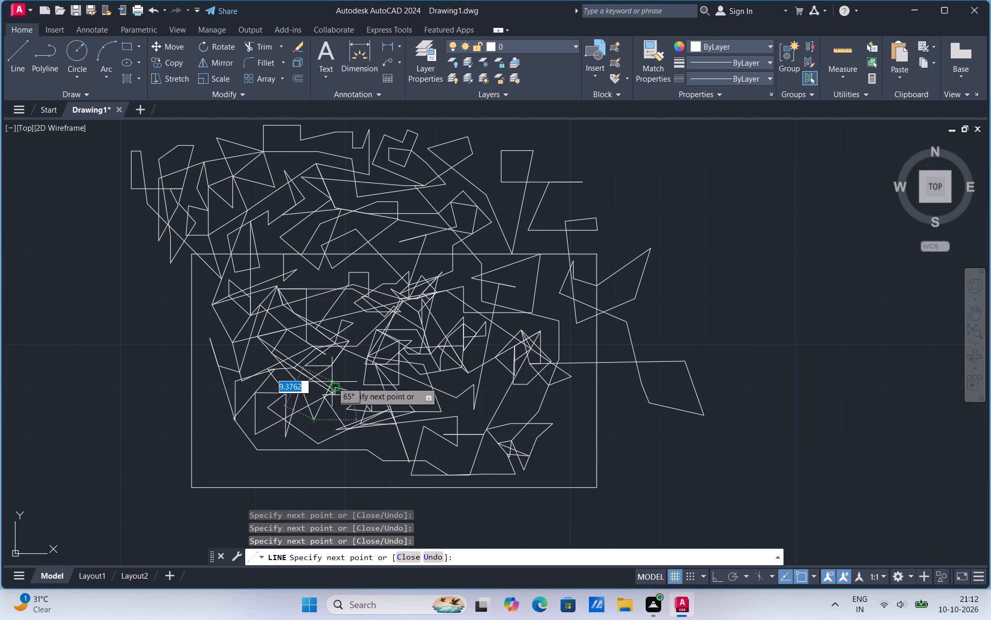
{"action": "left_click", "coordinate": [341, 375]}
{"action": "left_click", "coordinate": [317, 304]}
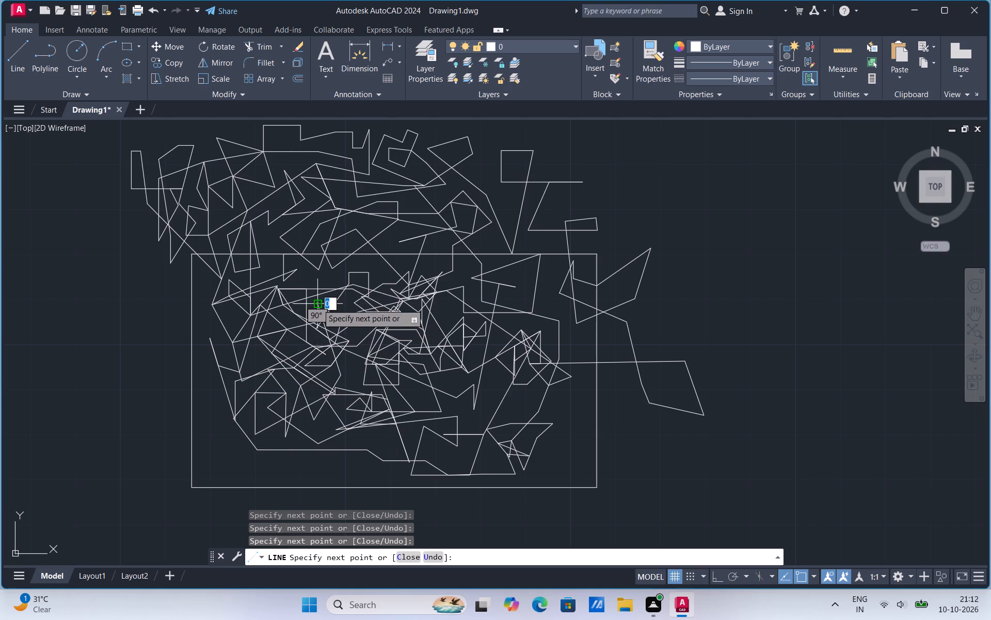
{"action": "left_click", "coordinate": [331, 279]}
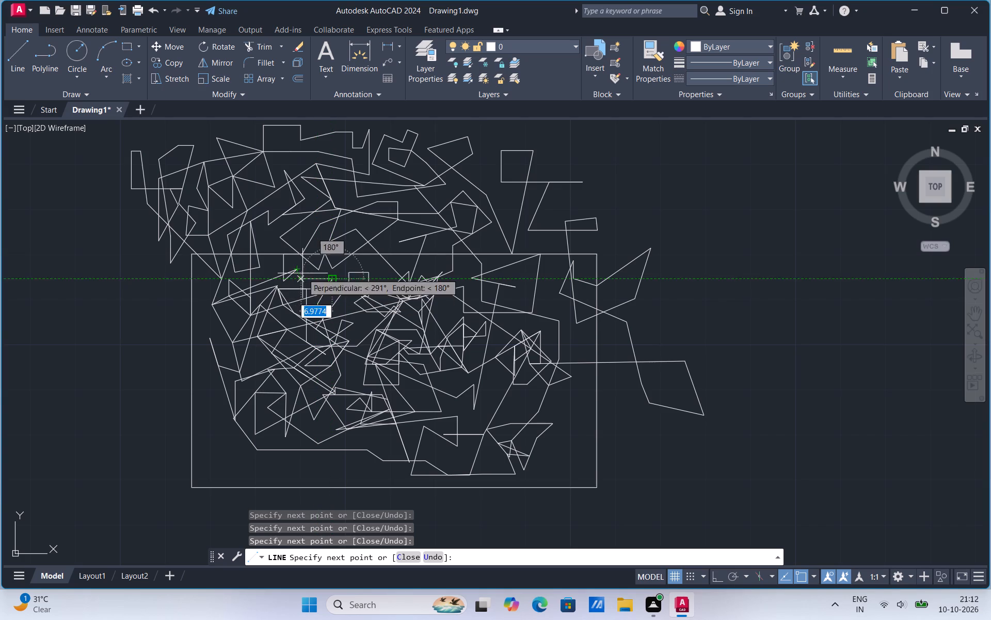
{"action": "left_click", "coordinate": [302, 273]}
Step the line over the rectangle's northern edge and back inside, run it southwest past the western edge, and return it east inside.
{"action": "left_click_drag", "start_coordinate": [299, 239], "coordinate": [266, 236]}
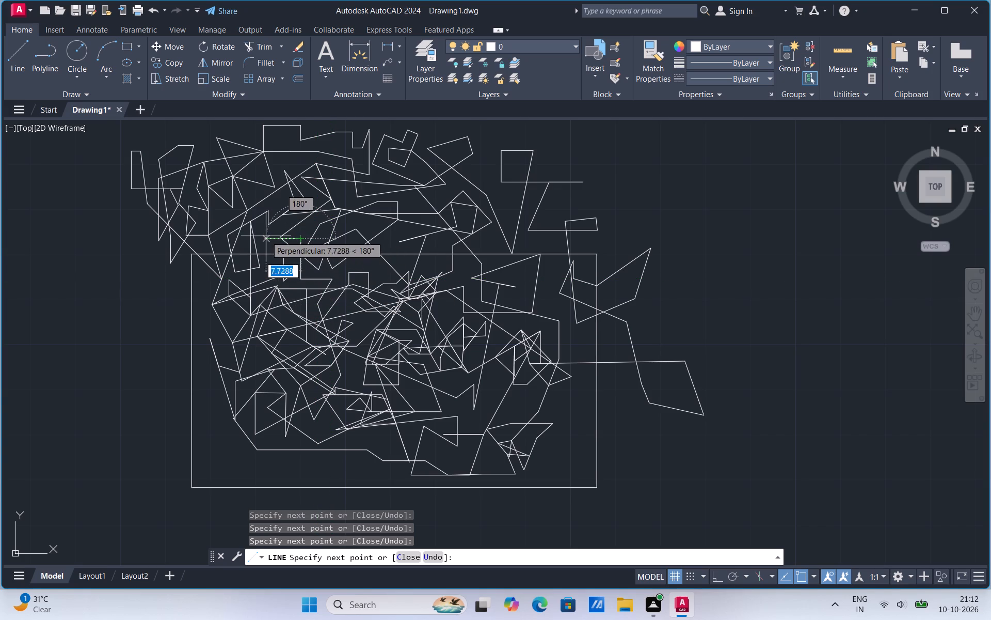
{"action": "left_click", "coordinate": [266, 236]}
{"action": "left_click", "coordinate": [273, 268]}
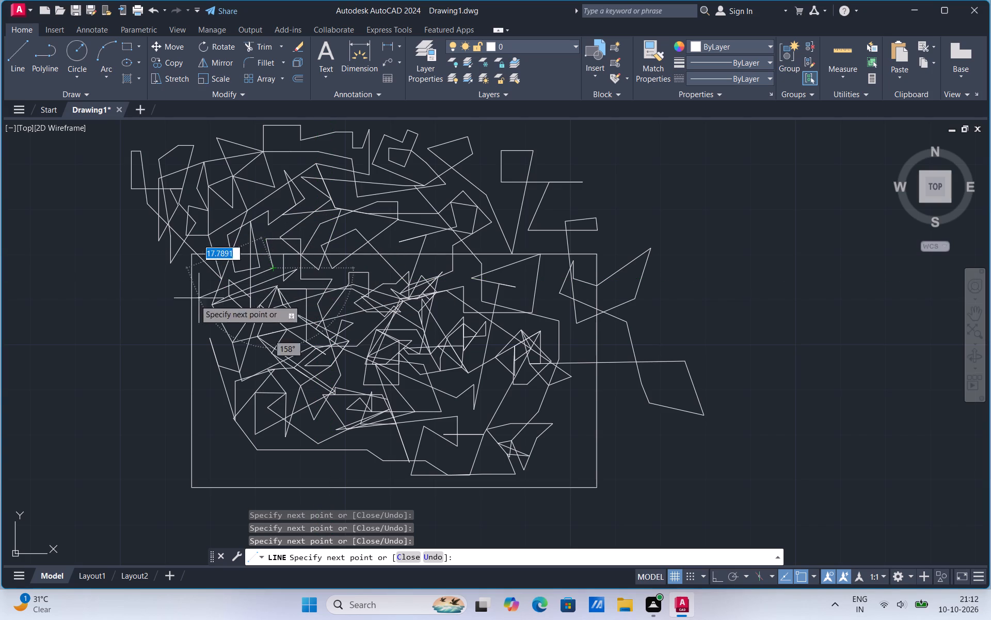
{"action": "left_click_drag", "start_coordinate": [157, 324], "coordinate": [207, 326]}
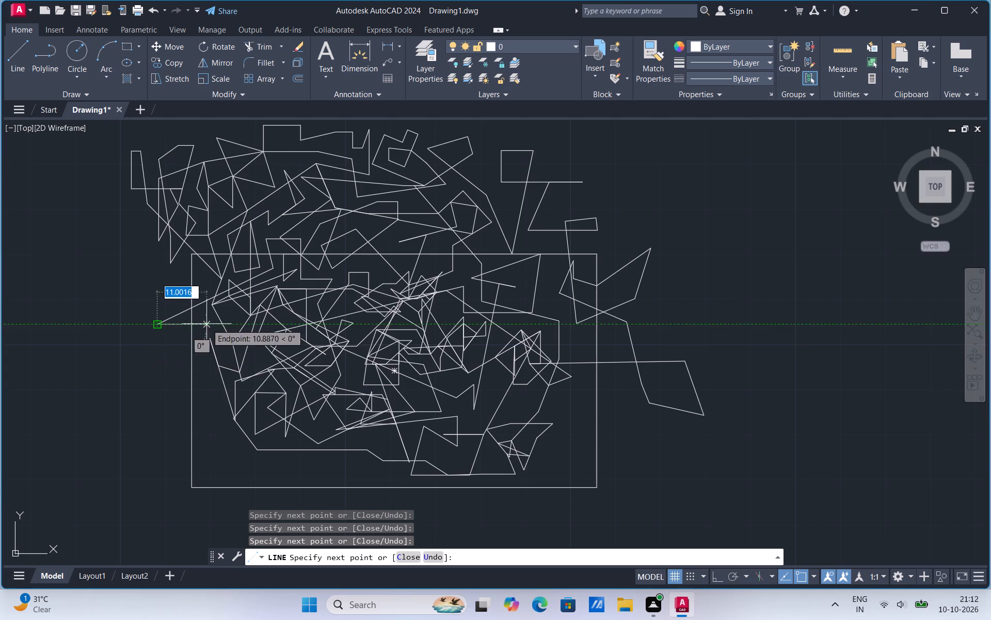
{"action": "left_click_drag", "start_coordinate": [207, 326], "coordinate": [210, 337]}
{"action": "left_click", "coordinate": [210, 337]}
Draw a triangle across the rectangle's western edge, run the line north just inside it, and zigzag back west outside the rectangle.
{"action": "left_click_drag", "start_coordinate": [171, 386], "coordinate": [206, 392]}
{"action": "left_click_drag", "start_coordinate": [206, 392], "coordinate": [205, 312]}
{"action": "left_click_drag", "start_coordinate": [205, 312], "coordinate": [204, 274]}
{"action": "left_click_drag", "start_coordinate": [204, 274], "coordinate": [157, 295]}
{"action": "left_click_drag", "start_coordinate": [157, 295], "coordinate": [178, 291]}
{"action": "left_click_drag", "start_coordinate": [178, 291], "coordinate": [164, 325]}
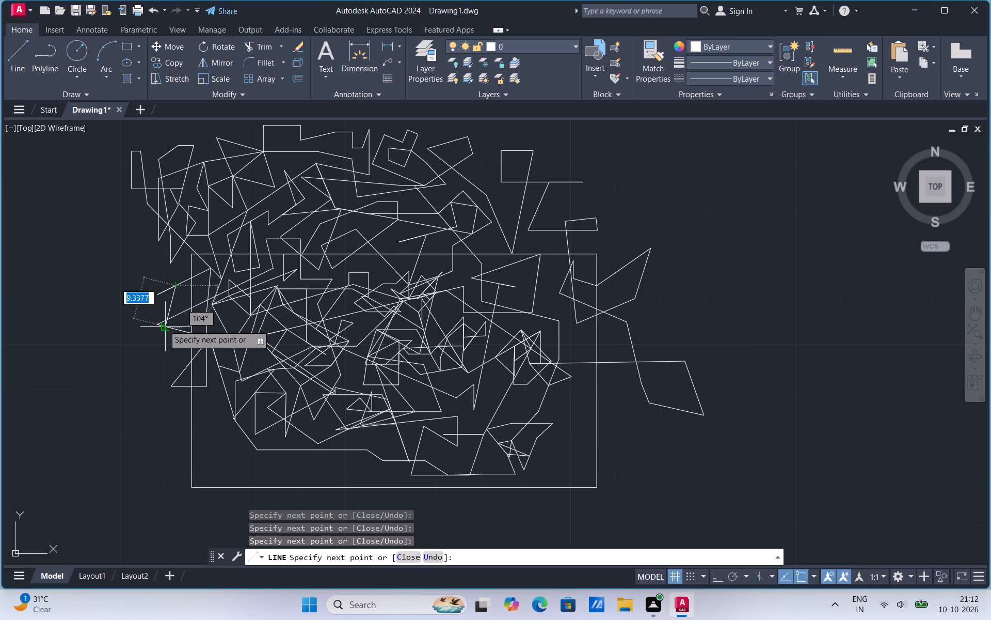
{"action": "left_click_drag", "start_coordinate": [164, 325], "coordinate": [171, 299]}
{"action": "left_click_drag", "start_coordinate": [171, 299], "coordinate": [185, 318]}
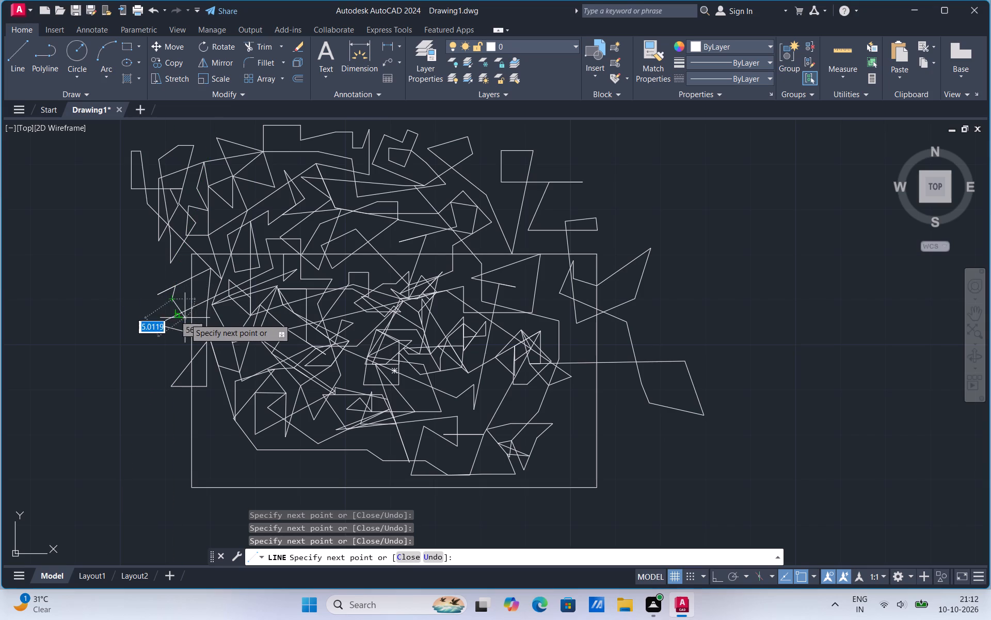
Continue the line in short zigzags southwest and northeast just outside the middle of the rectangle's western edge.
{"action": "left_click_drag", "start_coordinate": [185, 318], "coordinate": [185, 319]}
{"action": "left_click_drag", "start_coordinate": [185, 319], "coordinate": [158, 366]}
{"action": "left_click_drag", "start_coordinate": [158, 366], "coordinate": [186, 331]}
{"action": "left_click_drag", "start_coordinate": [186, 331], "coordinate": [185, 348]}
{"action": "left_click", "coordinate": [185, 348]}
Run the line southeast from outside the rectangle's western edge, zigzagging steeply past the southwest corner to the southern edge.
{"action": "left_click_drag", "start_coordinate": [177, 366], "coordinate": [198, 376]}
{"action": "left_click_drag", "start_coordinate": [198, 376], "coordinate": [209, 436]}
{"action": "left_click_drag", "start_coordinate": [209, 436], "coordinate": [213, 397]}
{"action": "left_click", "coordinate": [223, 439]}
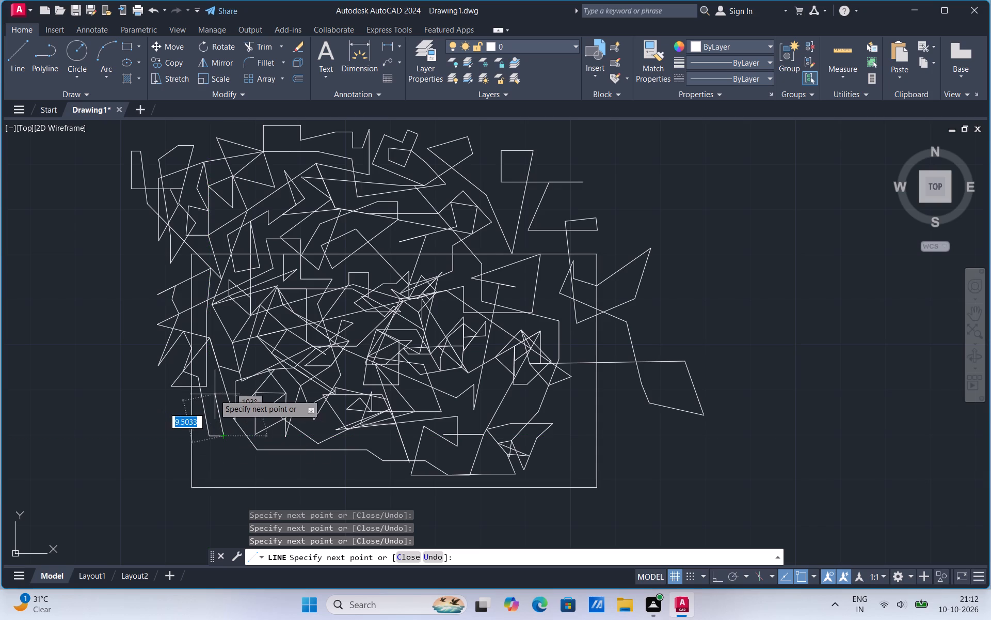
{"action": "left_click_drag", "start_coordinate": [214, 394], "coordinate": [240, 457]}
{"action": "left_click", "coordinate": [240, 457]}
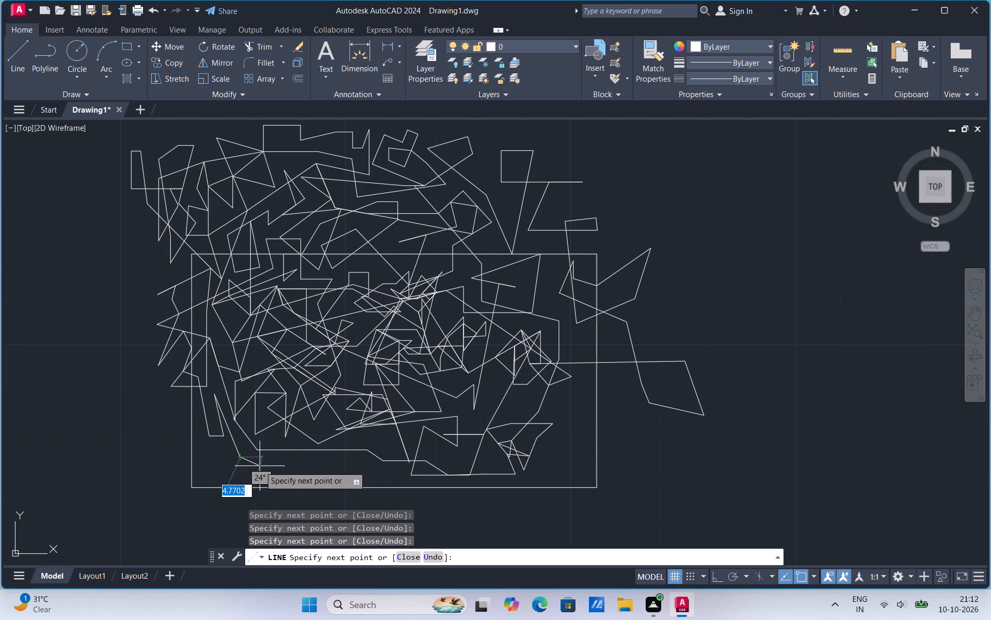
{"action": "left_click_drag", "start_coordinate": [260, 466], "coordinate": [274, 432]}
{"action": "left_click_drag", "start_coordinate": [274, 432], "coordinate": [297, 483]}
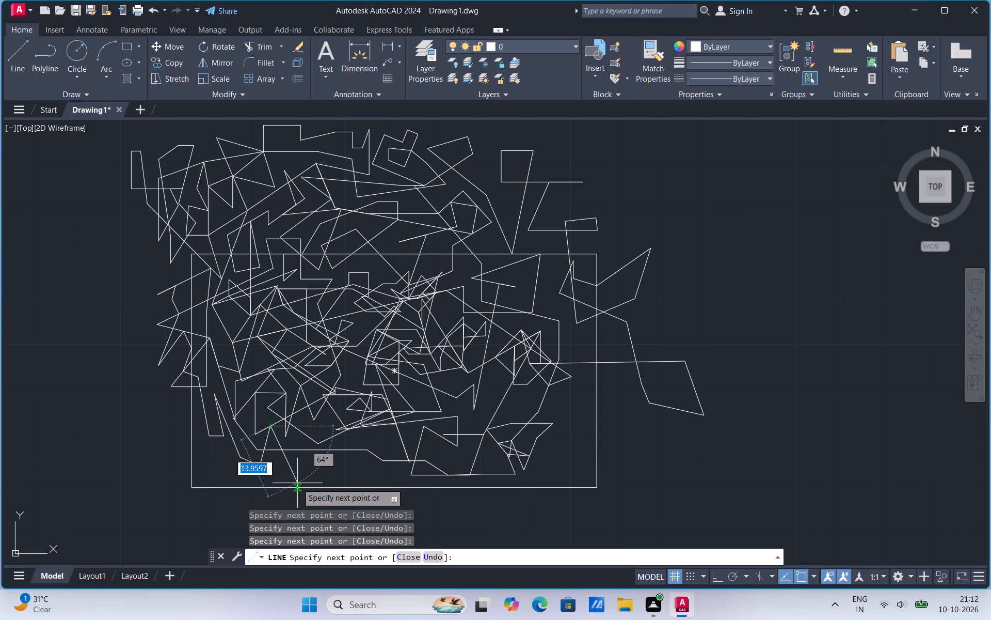
Continue the line east in short zigzags and square steps just above the rectangle's southern edge, ending below the central cluster.
{"action": "left_click_drag", "start_coordinate": [297, 483], "coordinate": [297, 429]}
{"action": "left_click_drag", "start_coordinate": [297, 429], "coordinate": [317, 457]}
{"action": "left_click_drag", "start_coordinate": [317, 457], "coordinate": [322, 423]}
{"action": "left_click", "coordinate": [322, 423]}
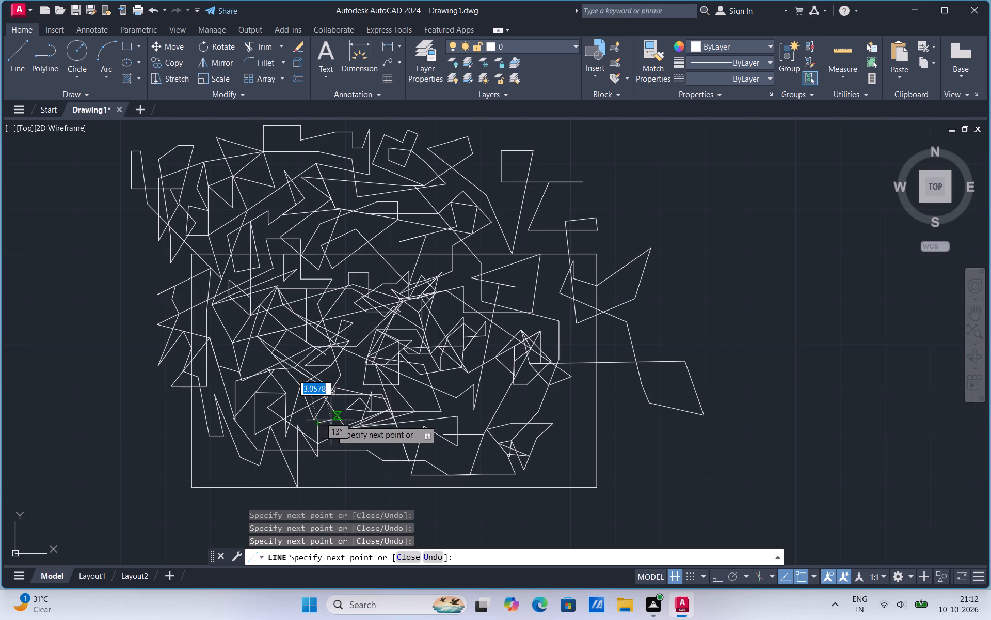
{"action": "left_click", "coordinate": [331, 420]}
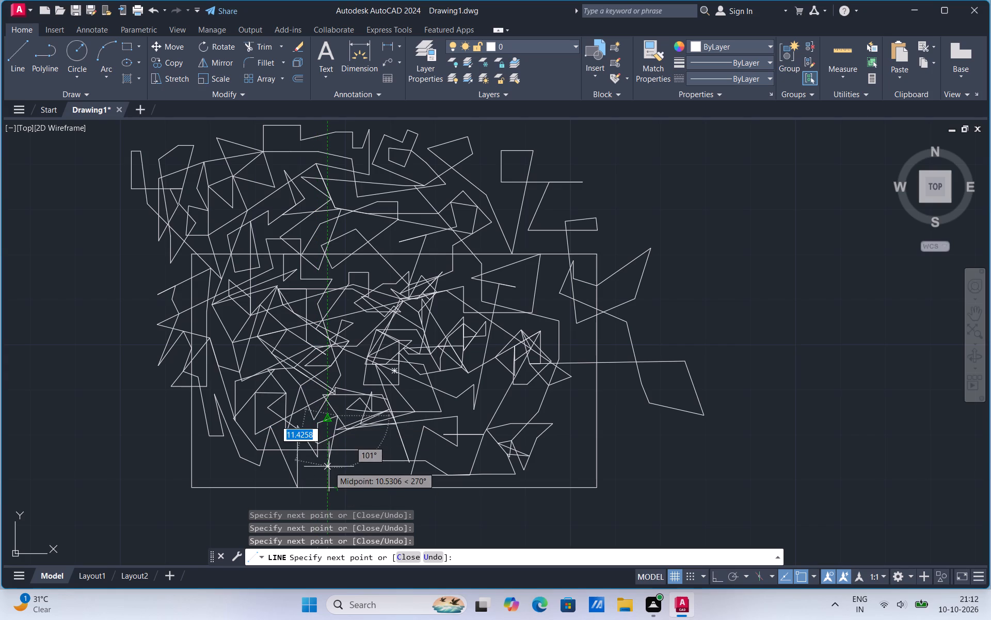
{"action": "left_click_drag", "start_coordinate": [329, 467], "coordinate": [351, 466]}
{"action": "left_click", "coordinate": [351, 466]}
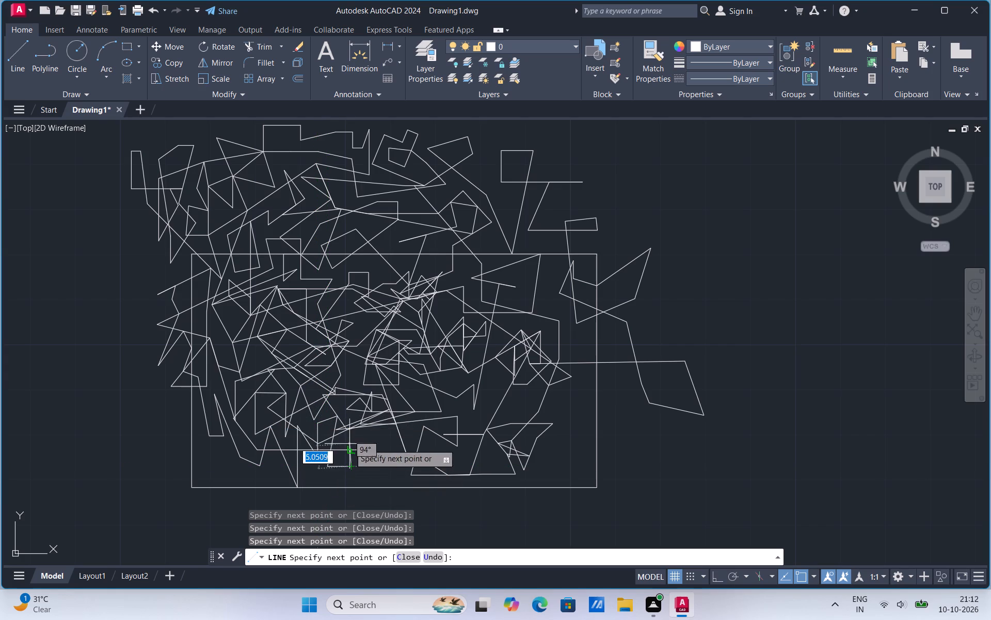
{"action": "left_click_drag", "start_coordinate": [350, 443], "coordinate": [375, 437]}
{"action": "left_click", "coordinate": [375, 437]}
{"action": "left_click_drag", "start_coordinate": [373, 479], "coordinate": [384, 473]}
{"action": "left_click_drag", "start_coordinate": [384, 473], "coordinate": [381, 428]}
{"action": "left_click_drag", "start_coordinate": [381, 428], "coordinate": [386, 432]}
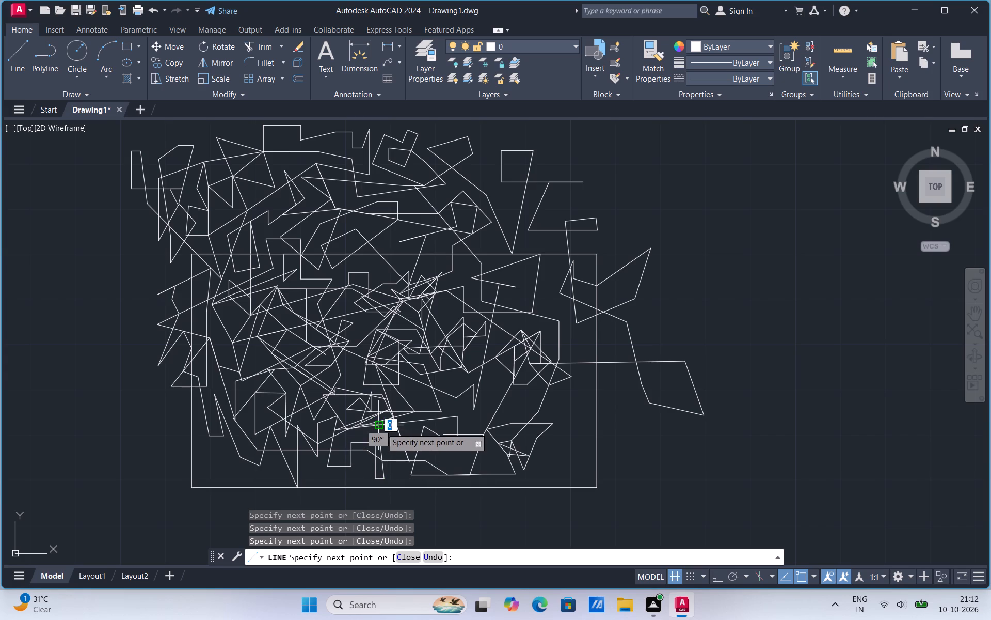
{"action": "left_click_drag", "start_coordinate": [386, 432], "coordinate": [392, 443]}
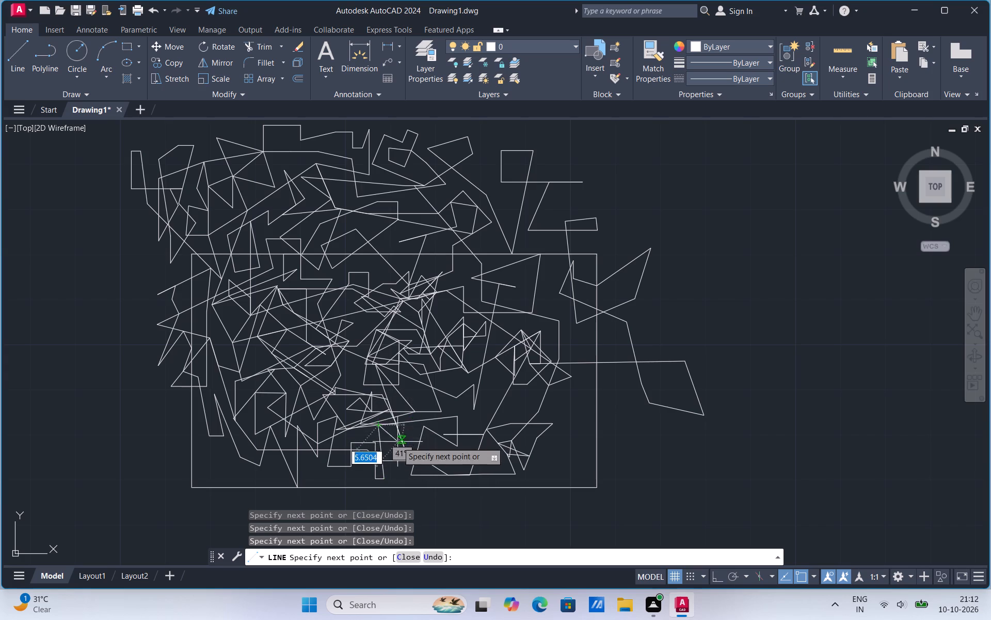
Run the line northwest through the central cluster, and turn it north across the rectangle's upper edge.
{"action": "left_click", "coordinate": [410, 395]}
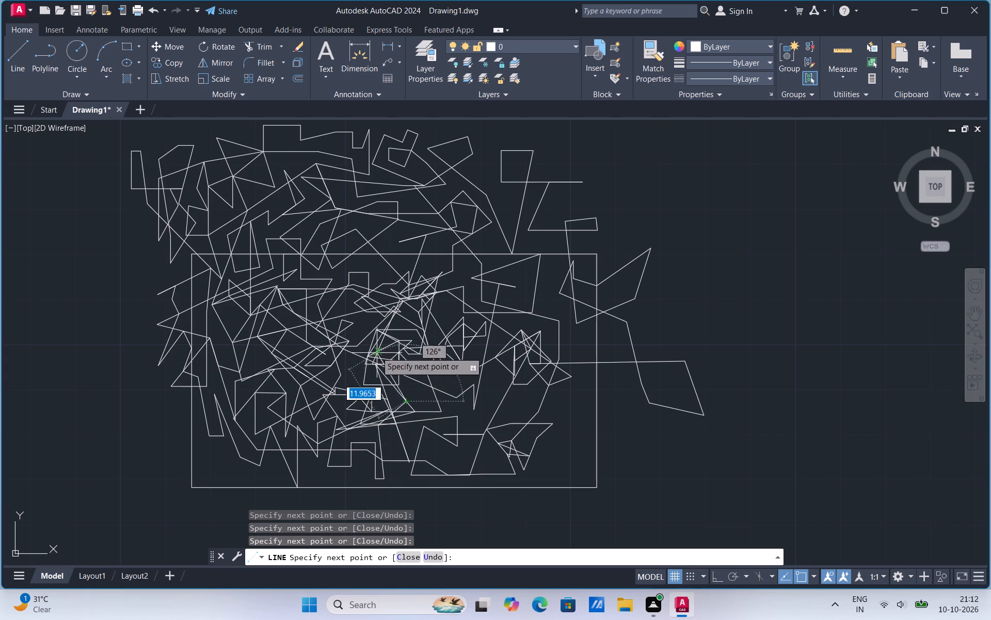
{"action": "left_click", "coordinate": [360, 328]}
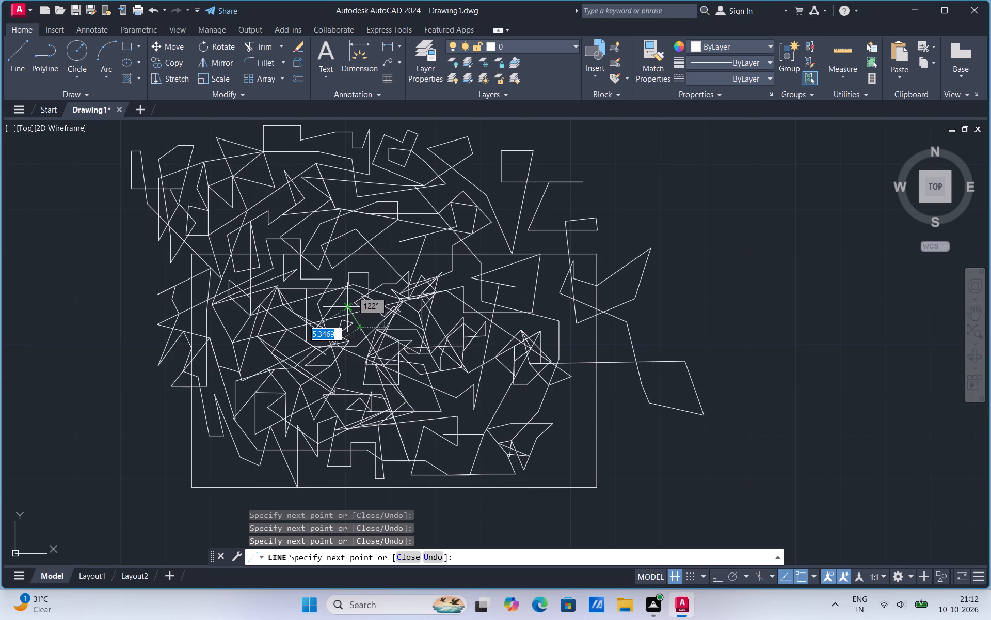
{"action": "left_click", "coordinate": [346, 305]}
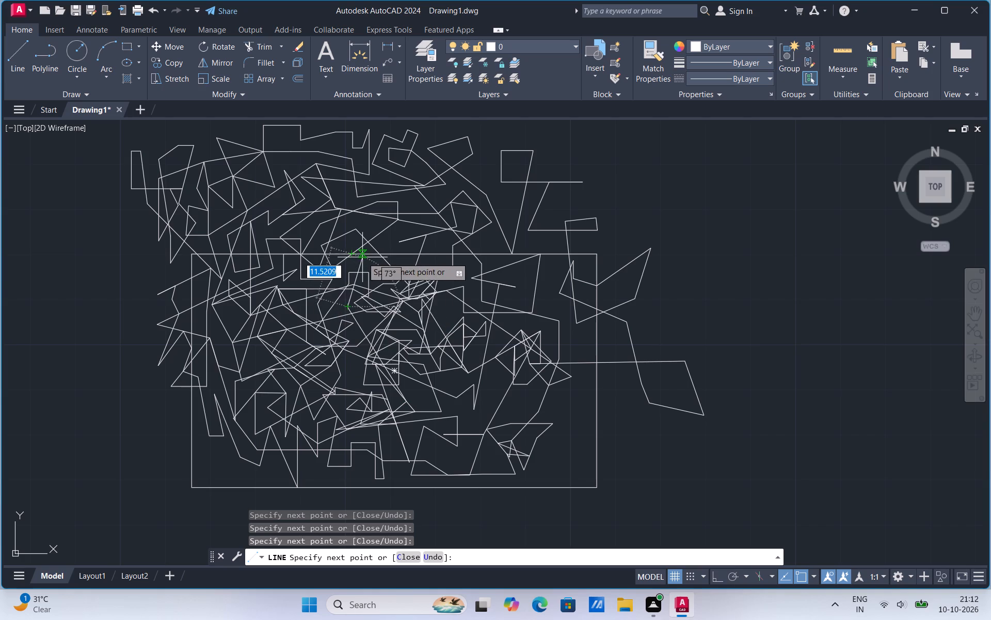
{"action": "left_click_drag", "start_coordinate": [363, 267], "coordinate": [363, 229]}
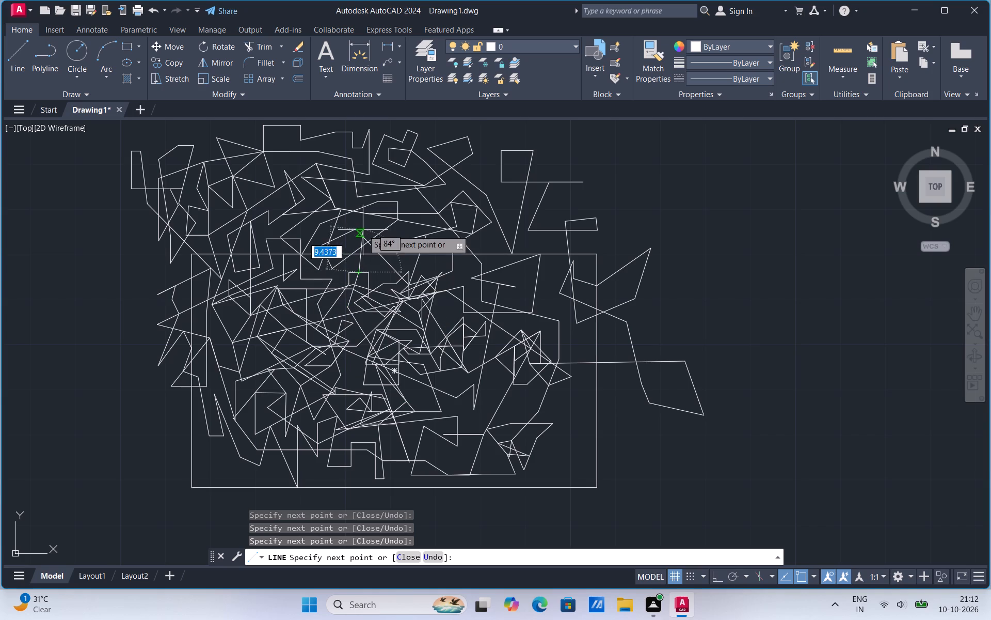
{"action": "left_click_drag", "start_coordinate": [363, 229], "coordinate": [364, 226]}
{"action": "left_click", "coordinate": [364, 226]}
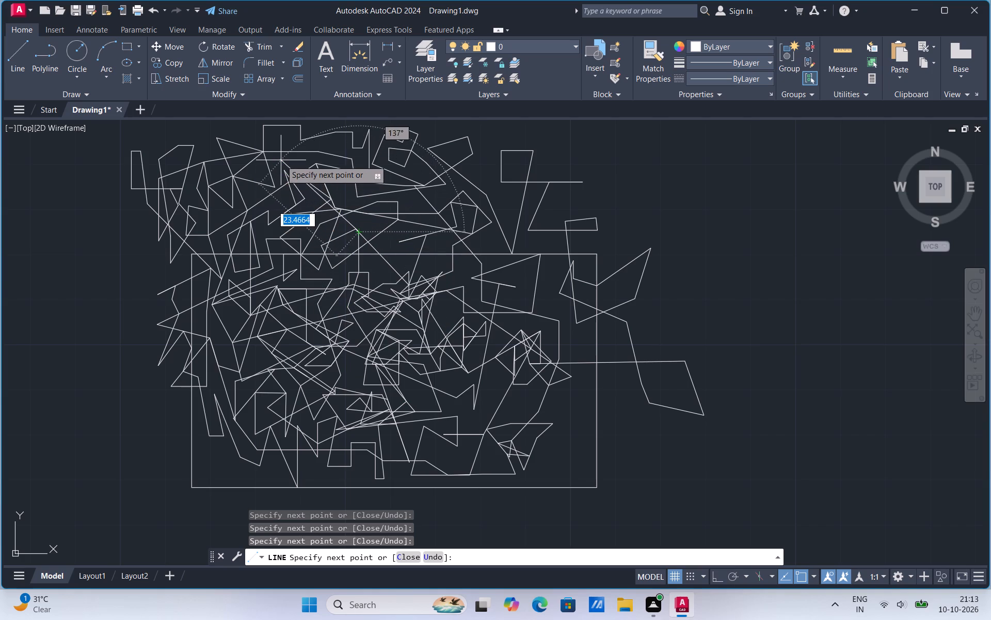
Take the line northwest into the cluster above the rectangle, draw a flat wedge there, and bring it back southwest.
{"action": "left_click_drag", "start_coordinate": [280, 161], "coordinate": [279, 136]}
{"action": "left_click_drag", "start_coordinate": [279, 136], "coordinate": [331, 139]}
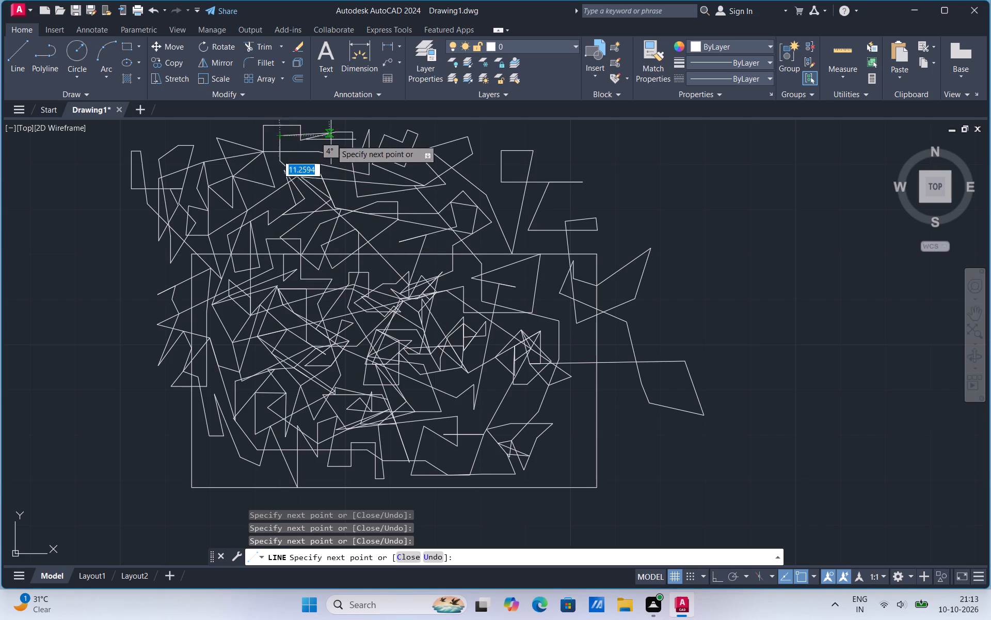
{"action": "left_click_drag", "start_coordinate": [331, 139], "coordinate": [337, 148]}
{"action": "left_click_drag", "start_coordinate": [337, 148], "coordinate": [294, 162]}
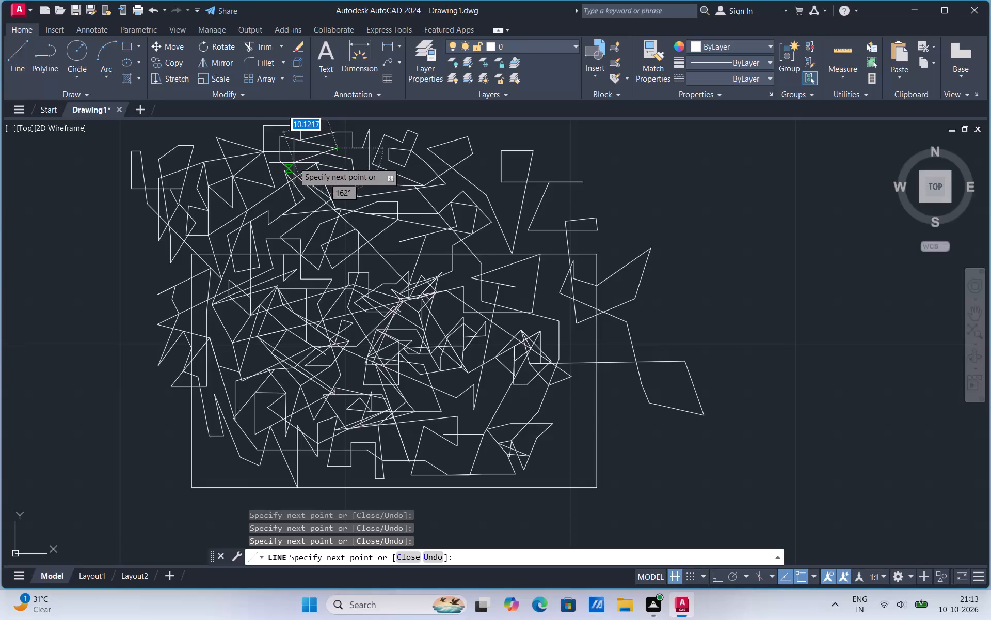
{"action": "left_click_drag", "start_coordinate": [294, 162], "coordinate": [261, 171]}
{"action": "left_click_drag", "start_coordinate": [261, 171], "coordinate": [249, 196]}
{"action": "left_click", "coordinate": [249, 196]}
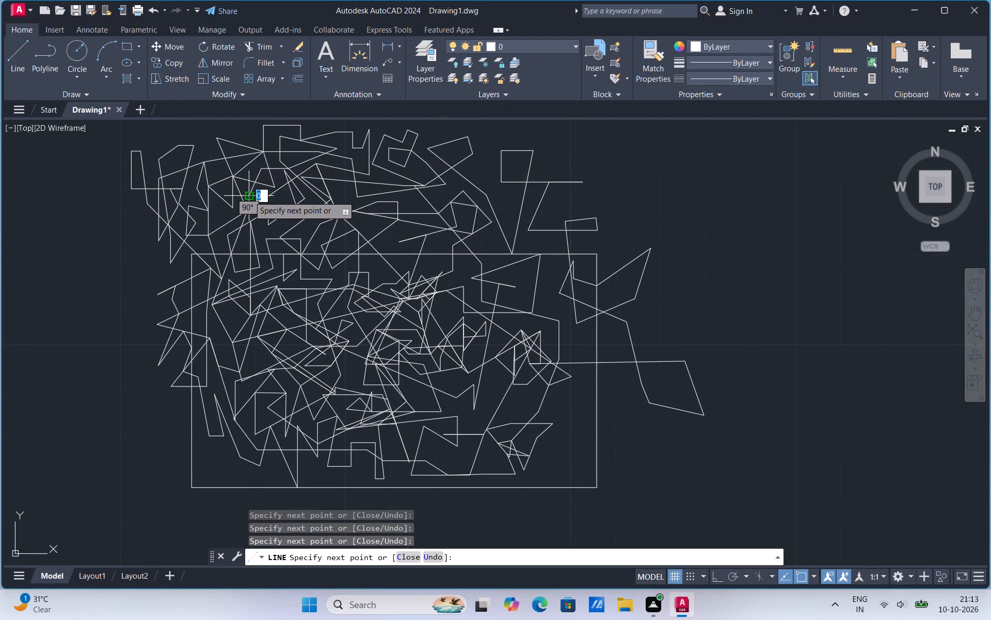
Run the line southwest past the rectangle's northwest corner and zigzag it north to the existing western vertical line's lower end.
{"action": "left_click", "coordinate": [220, 215]}
{"action": "left_click_drag", "start_coordinate": [220, 244], "coordinate": [175, 269]}
{"action": "left_click_drag", "start_coordinate": [175, 269], "coordinate": [144, 257]}
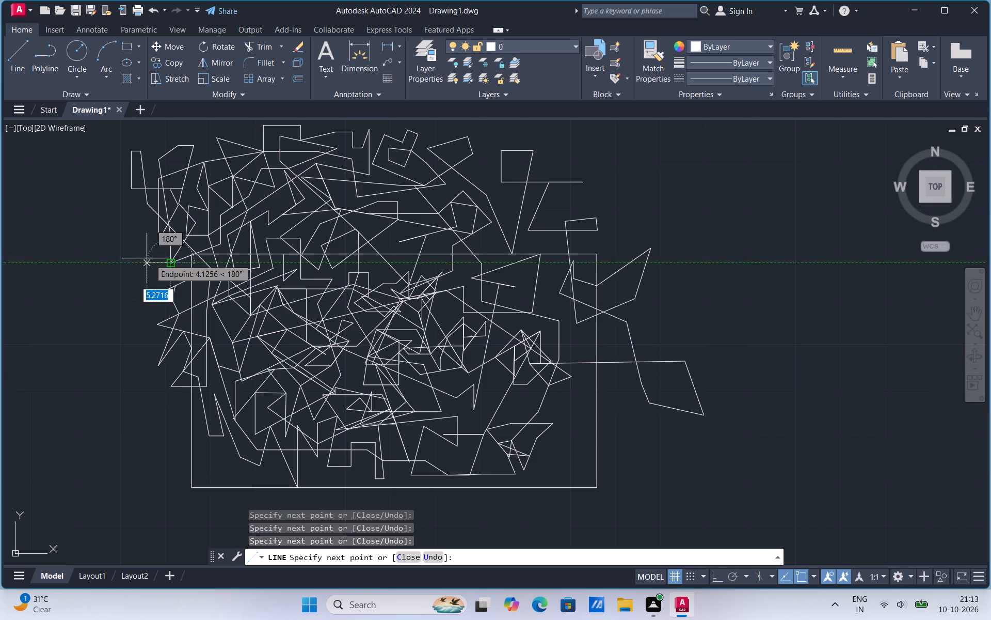
{"action": "left_click_drag", "start_coordinate": [144, 257], "coordinate": [131, 250]}
{"action": "left_click_drag", "start_coordinate": [131, 250], "coordinate": [162, 238]}
{"action": "left_click_drag", "start_coordinate": [162, 238], "coordinate": [146, 226]}
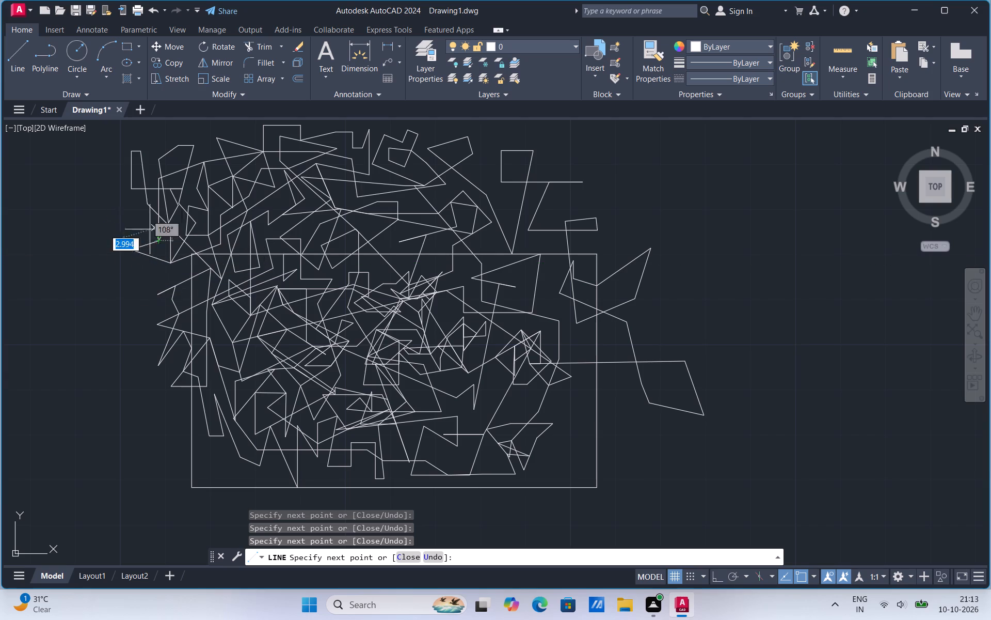
{"action": "left_click_drag", "start_coordinate": [146, 226], "coordinate": [133, 192]}
{"action": "left_click_drag", "start_coordinate": [133, 192], "coordinate": [134, 247]}
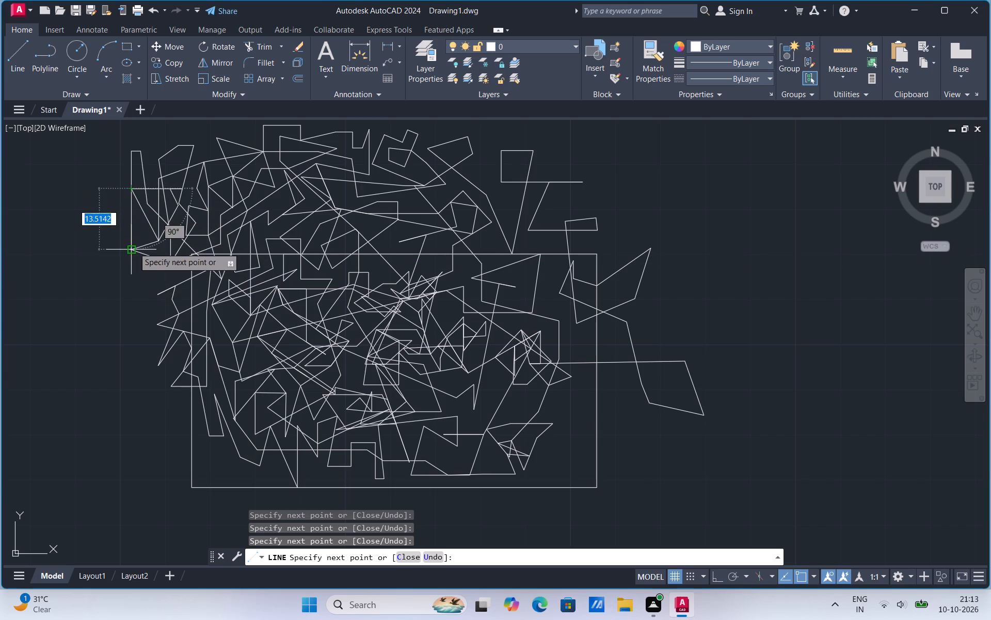
Draw the line south from that endpoint and zigzag it west and back north beside the northwestern cluster.
{"action": "left_click_drag", "start_coordinate": [134, 247], "coordinate": [133, 248]}
{"action": "left_click_drag", "start_coordinate": [133, 248], "coordinate": [100, 236]}
{"action": "left_click_drag", "start_coordinate": [100, 236], "coordinate": [143, 229]}
{"action": "left_click_drag", "start_coordinate": [143, 229], "coordinate": [112, 208]}
{"action": "left_click_drag", "start_coordinate": [112, 208], "coordinate": [126, 194]}
{"action": "left_click", "coordinate": [126, 194]}
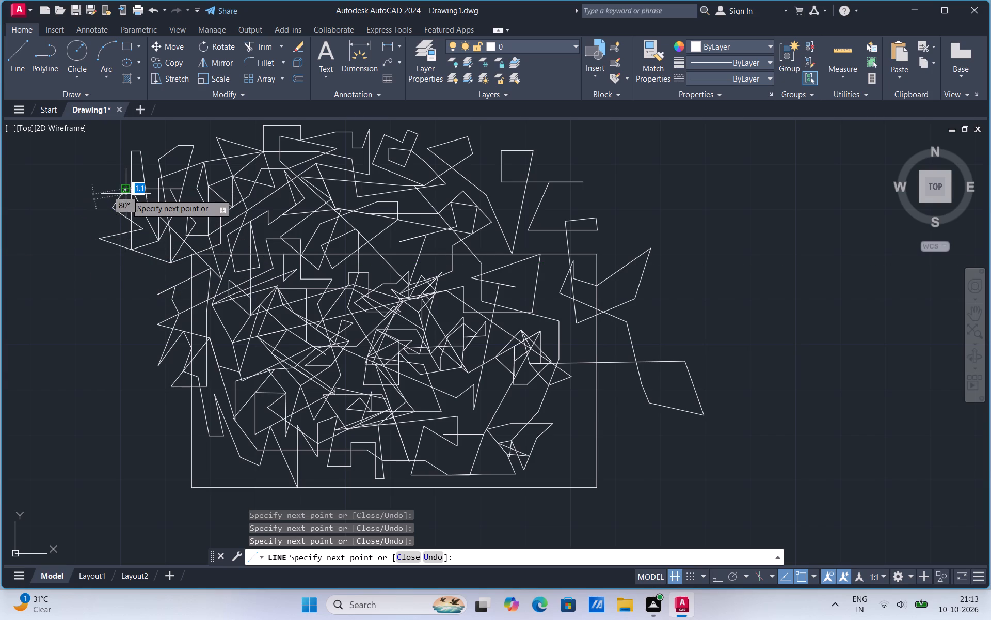
{"action": "left_click", "coordinate": [115, 184]}
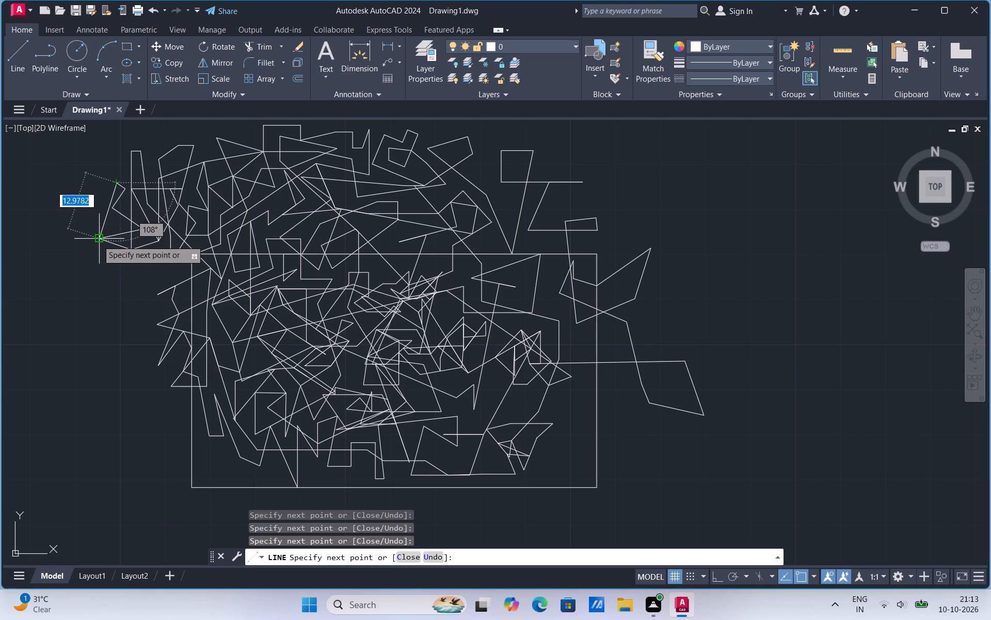
Loop the line around the cluster's far western end, run it about 11.8 units west, and turn it straight south.
{"action": "left_click_drag", "start_coordinate": [97, 240], "coordinate": [72, 199]}
{"action": "left_click_drag", "start_coordinate": [72, 199], "coordinate": [87, 188]}
{"action": "left_click", "coordinate": [87, 188]}
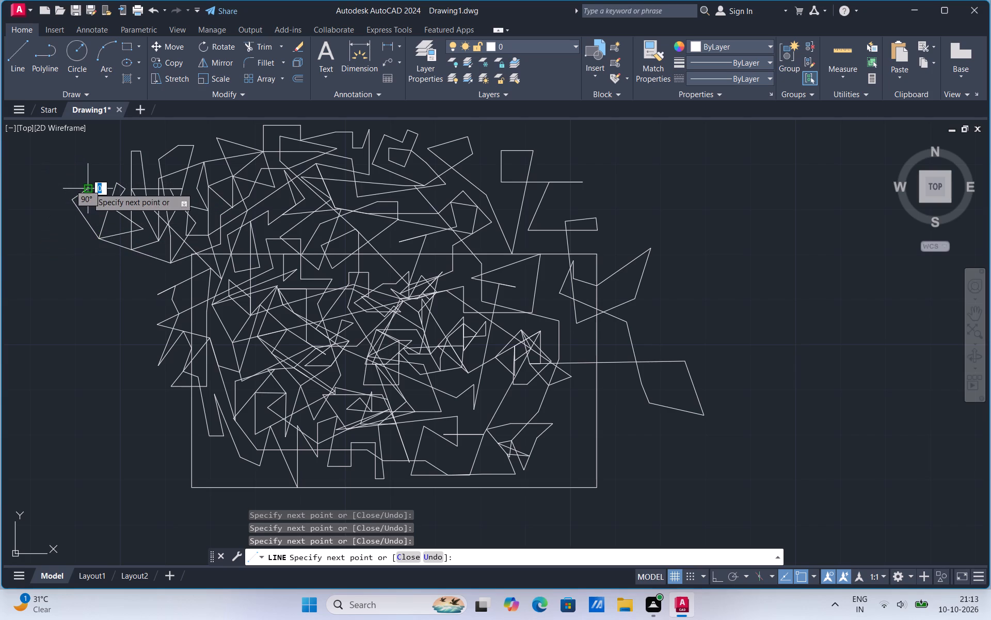
{"action": "left_click_drag", "start_coordinate": [91, 203], "coordinate": [105, 160]}
{"action": "left_click", "coordinate": [105, 160]}
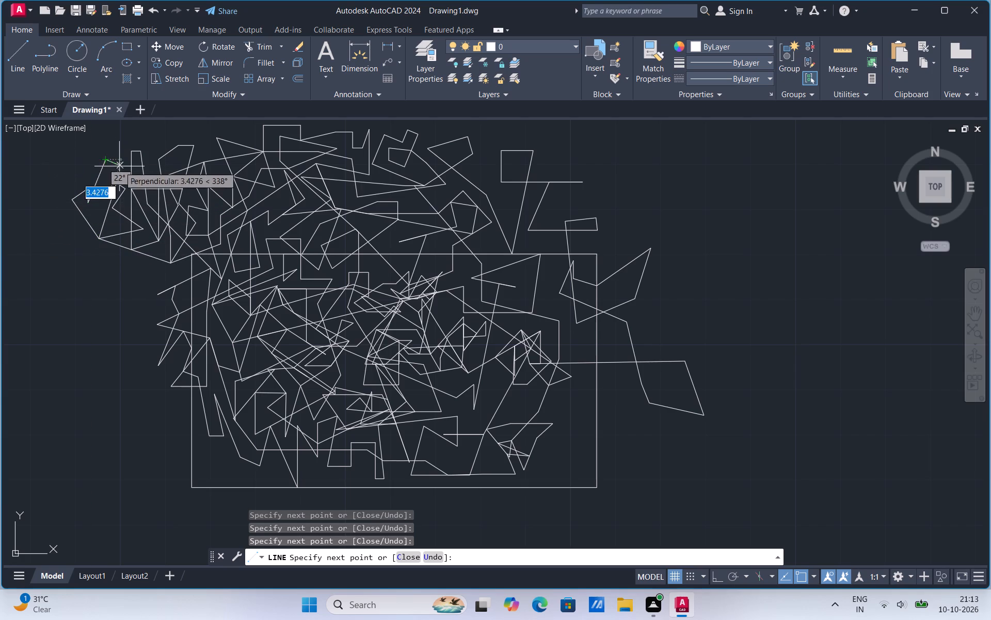
{"action": "left_click", "coordinate": [119, 166]}
{"action": "left_click", "coordinate": [116, 154]}
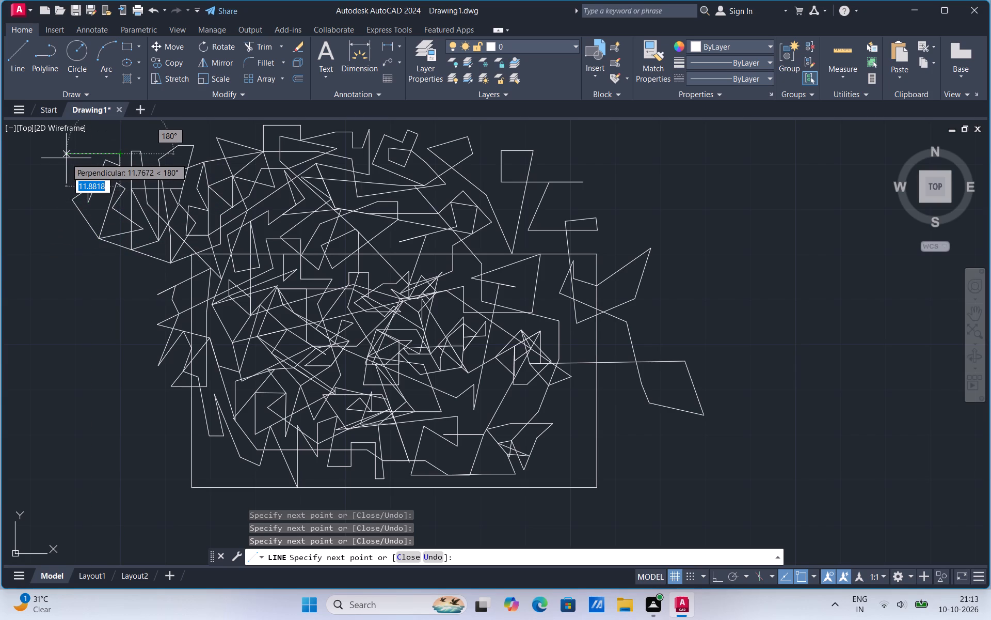
{"action": "left_click", "coordinate": [66, 158]}
{"action": "left_click", "coordinate": [64, 245]}
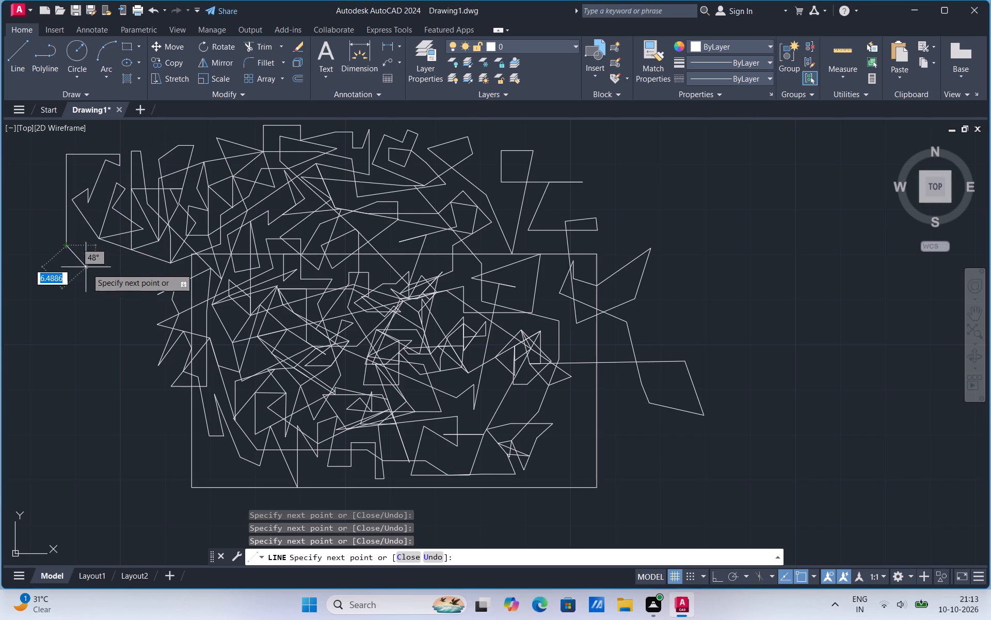
Zigzag the line east toward the rectangle's northwest corner and bring it back west above the zigzags.
{"action": "left_click", "coordinate": [92, 276]}
{"action": "left_click_drag", "start_coordinate": [99, 269], "coordinate": [125, 292]}
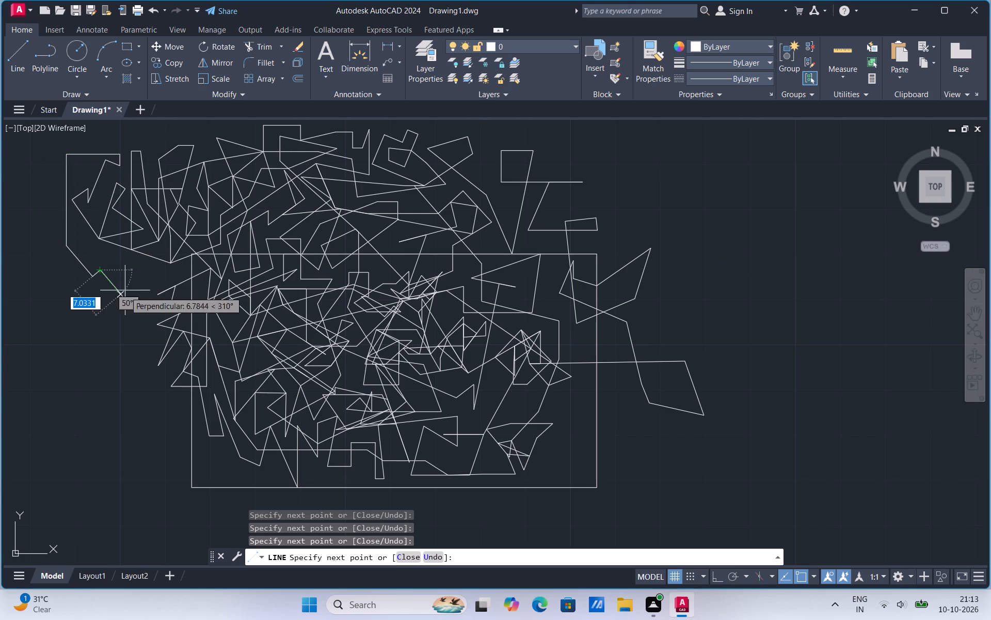
{"action": "left_click_drag", "start_coordinate": [125, 292], "coordinate": [125, 297]}
{"action": "left_click_drag", "start_coordinate": [125, 297], "coordinate": [135, 268]}
{"action": "left_click", "coordinate": [135, 268]}
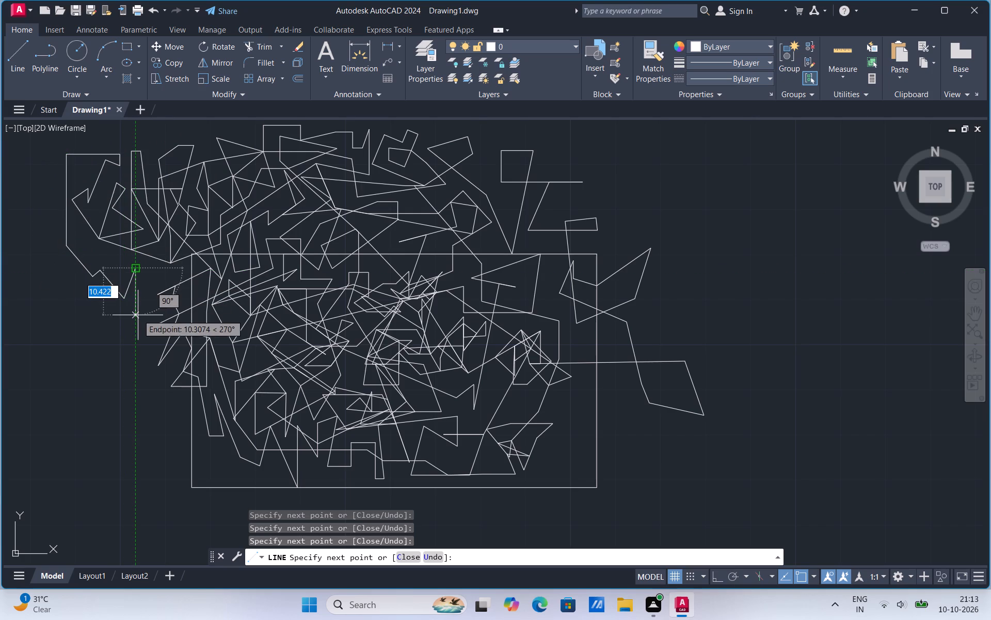
{"action": "left_click", "coordinate": [148, 296]}
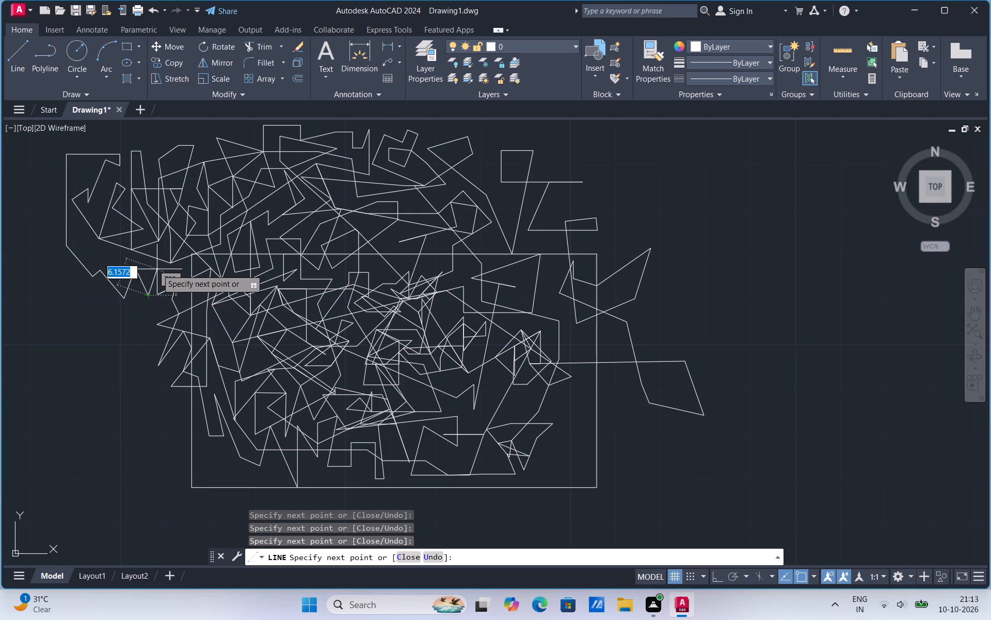
{"action": "left_click", "coordinate": [157, 269]}
{"action": "left_click", "coordinate": [106, 256]}
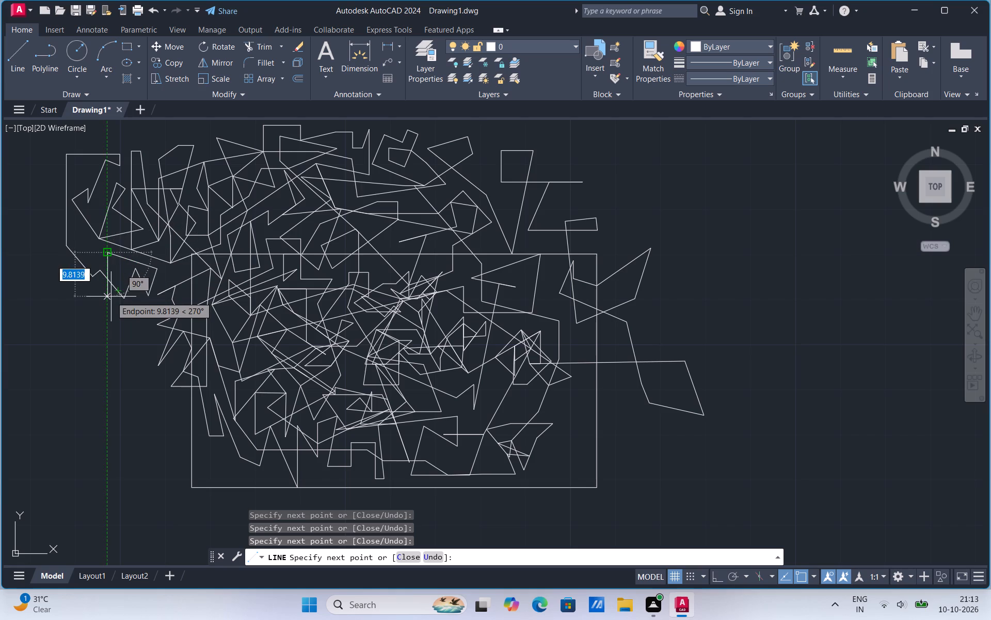
Run the line through the small zigzags into a long southeast spike, and return it northwest to the western diagonal.
{"action": "left_click_drag", "start_coordinate": [111, 297], "coordinate": [122, 266]}
{"action": "left_click_drag", "start_coordinate": [122, 266], "coordinate": [139, 344]}
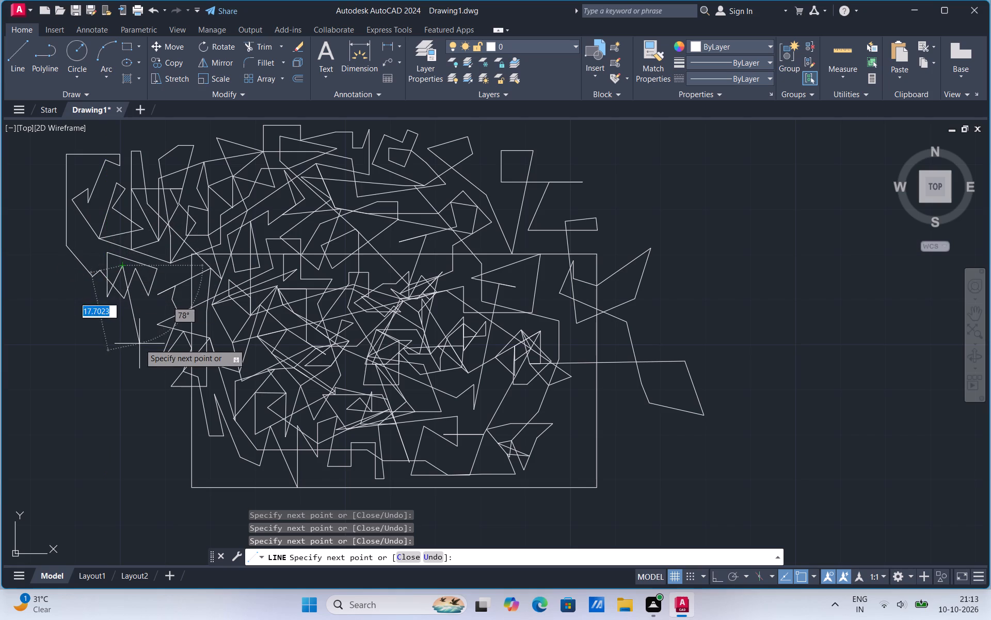
{"action": "left_click", "coordinate": [139, 344]}
{"action": "left_click", "coordinate": [105, 316]}
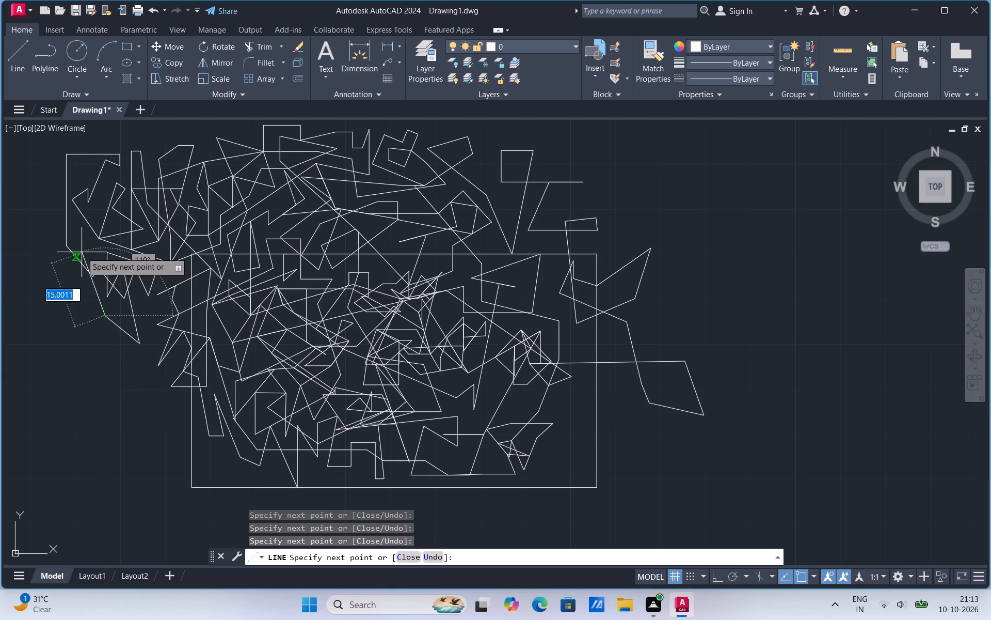
{"action": "left_click", "coordinate": [82, 252]}
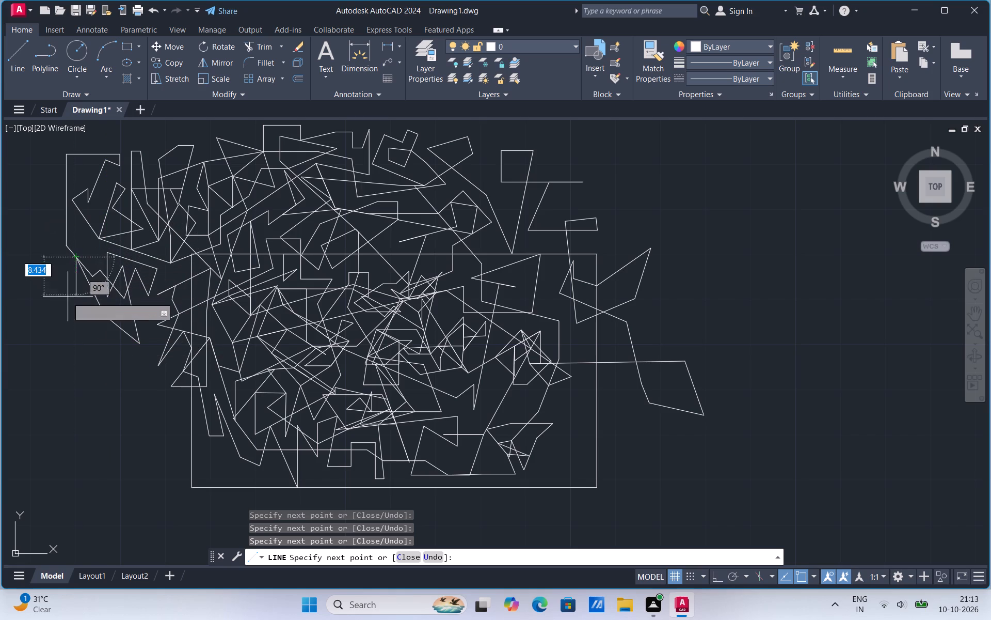
Zigzag the line around the cluster's far western end, with a tall northern spike, ending southwest below the small zigzags.
{"action": "left_click", "coordinate": [62, 301]}
{"action": "left_click", "coordinate": [38, 255]}
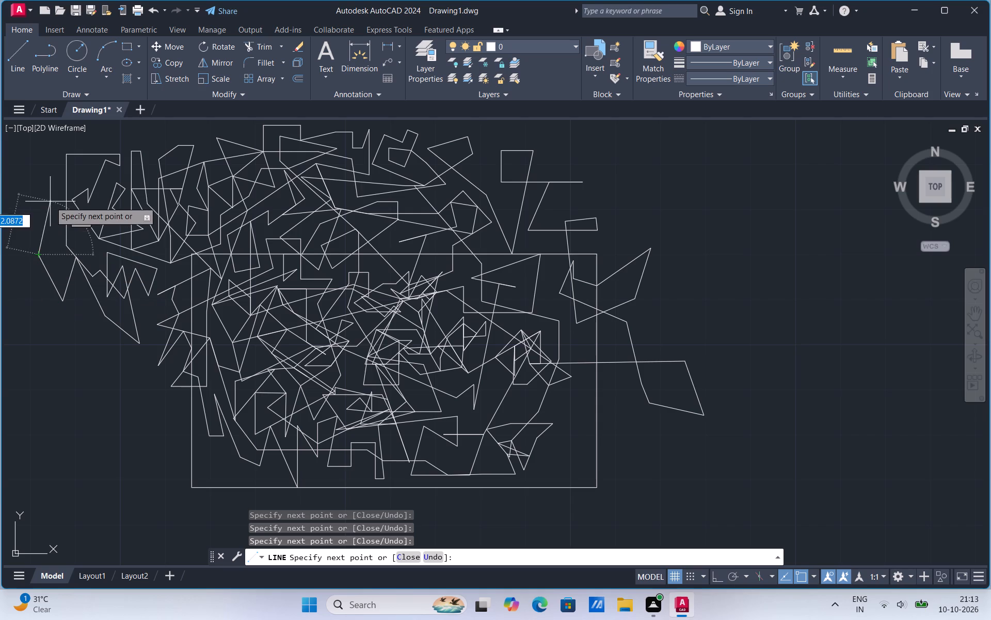
{"action": "left_click", "coordinate": [49, 202]}
{"action": "left_click", "coordinate": [53, 259]}
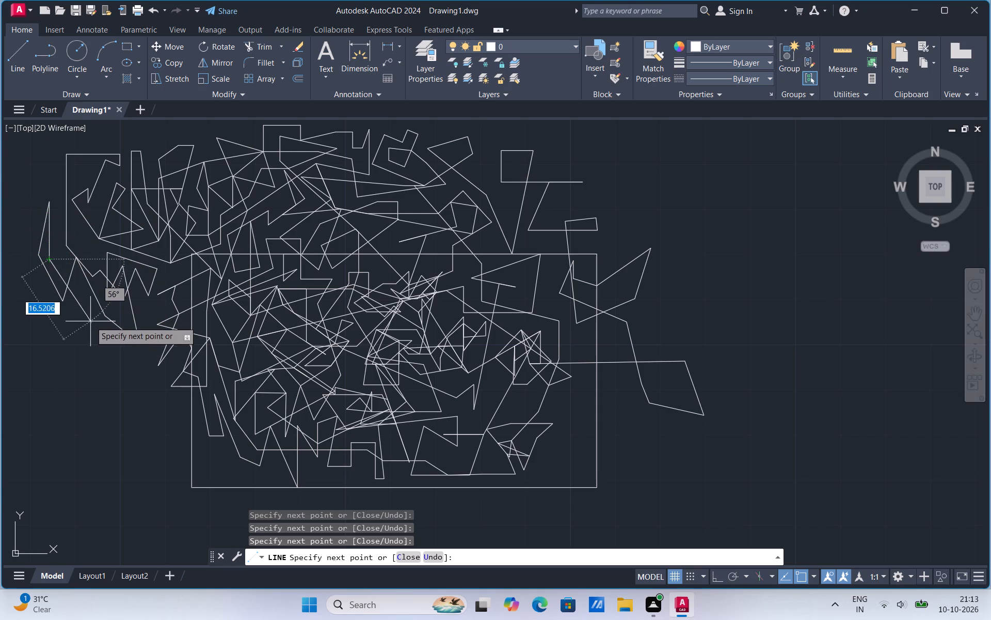
{"action": "left_click_drag", "start_coordinate": [90, 322], "coordinate": [84, 233]}
{"action": "left_click", "coordinate": [84, 233]}
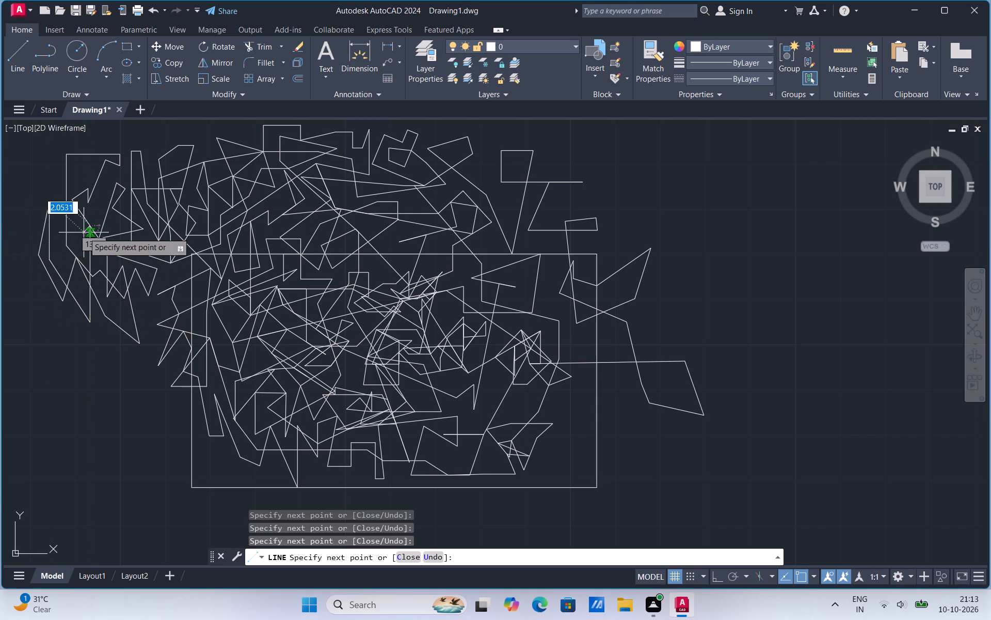
{"action": "left_click", "coordinate": [62, 343]}
{"action": "left_click", "coordinate": [93, 365]}
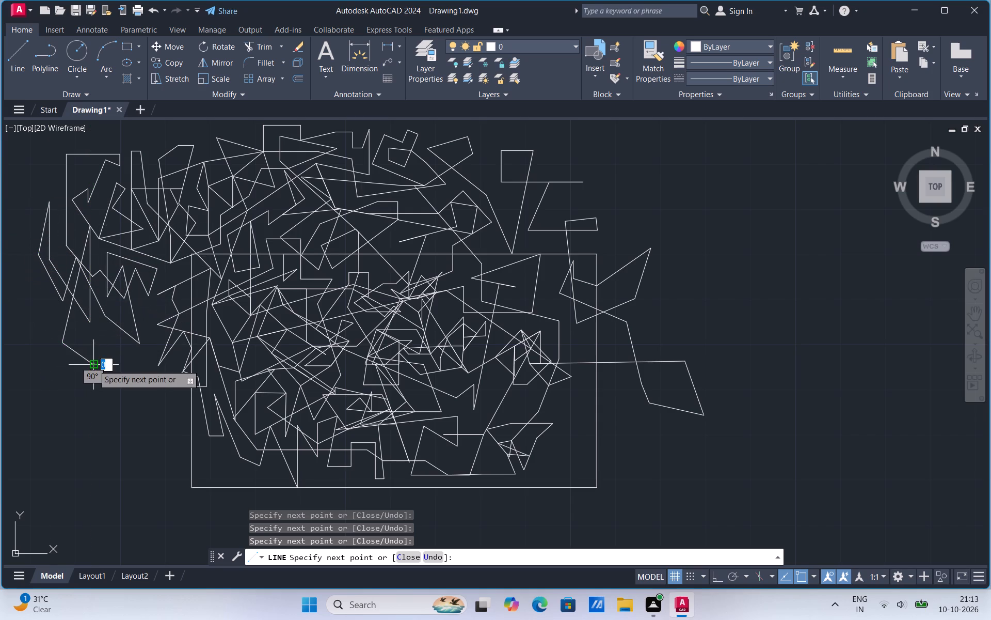
Run the line southeast to a sharp corner, back through a small triangle, and north and southwest across the small zigzags.
{"action": "left_click_drag", "start_coordinate": [97, 349], "coordinate": [158, 395]}
{"action": "left_click", "coordinate": [158, 395]}
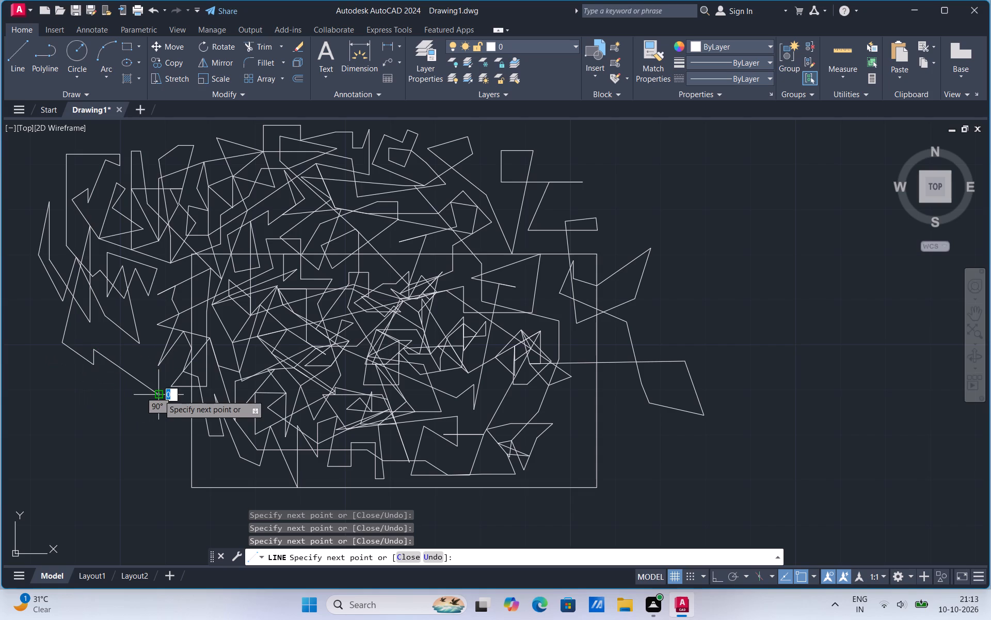
{"action": "left_click", "coordinate": [153, 340]}
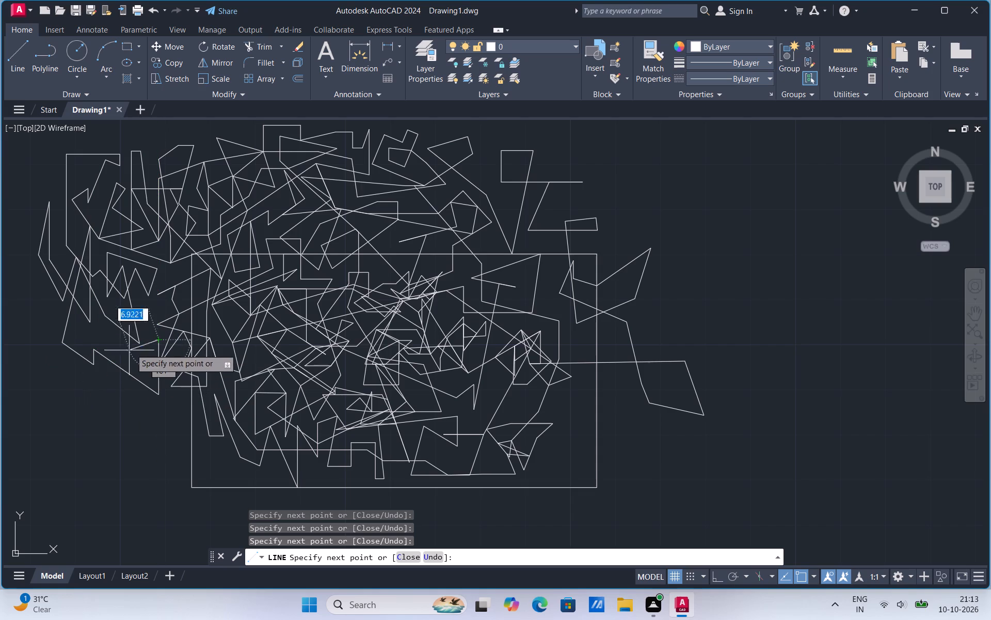
{"action": "left_click", "coordinate": [126, 351]}
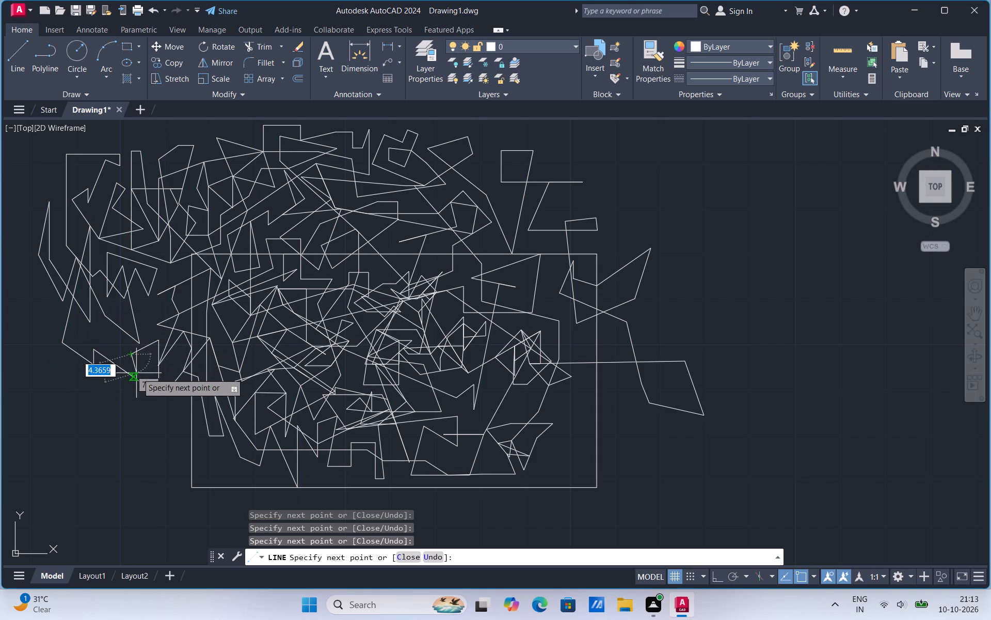
{"action": "left_click_drag", "start_coordinate": [148, 365], "coordinate": [146, 296]}
{"action": "left_click_drag", "start_coordinate": [146, 296], "coordinate": [116, 320]}
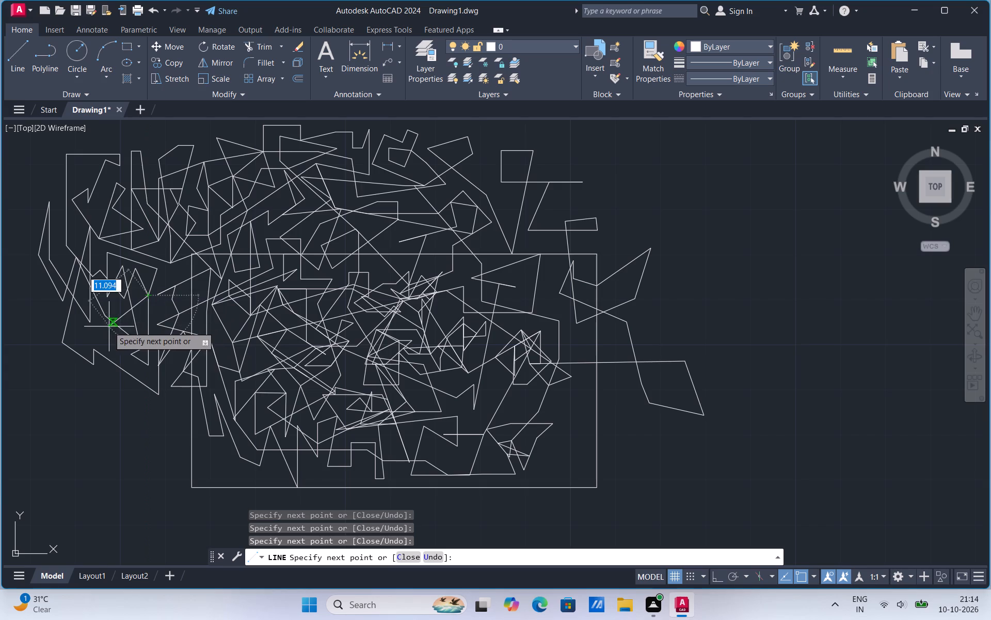
{"action": "left_click_drag", "start_coordinate": [99, 338], "coordinate": [115, 344]}
{"action": "left_click", "coordinate": [115, 344]}
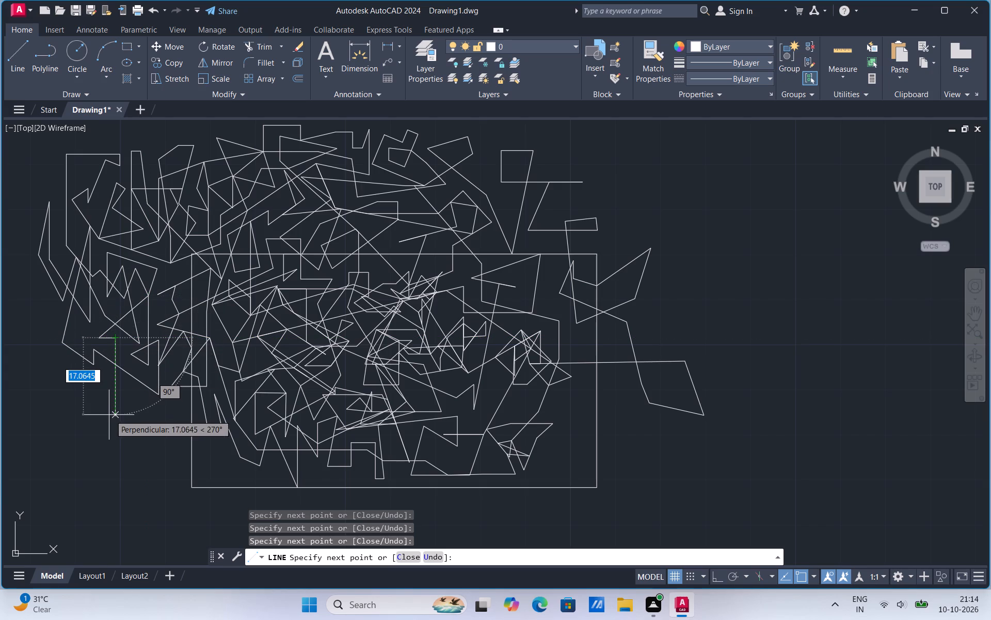
Take the line south to a corner west of the rectangle, and zigzag it northwest to a new far-western point.
{"action": "left_click", "coordinate": [132, 421]}
{"action": "left_click_drag", "start_coordinate": [85, 396], "coordinate": [100, 381]}
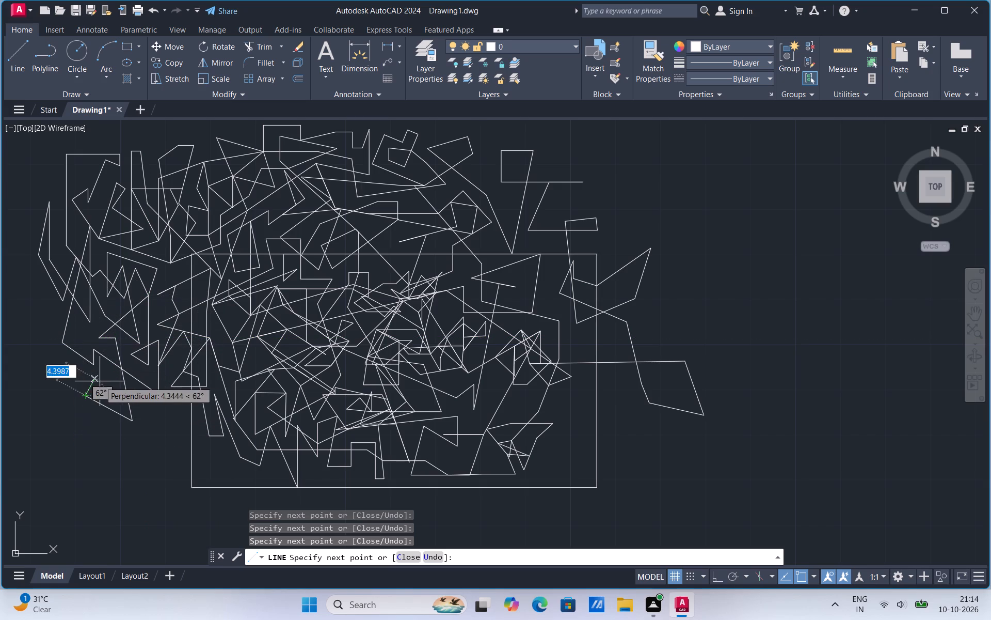
{"action": "left_click_drag", "start_coordinate": [100, 381], "coordinate": [101, 382]}
{"action": "left_click_drag", "start_coordinate": [101, 382], "coordinate": [75, 330]}
{"action": "left_click_drag", "start_coordinate": [75, 330], "coordinate": [66, 380]}
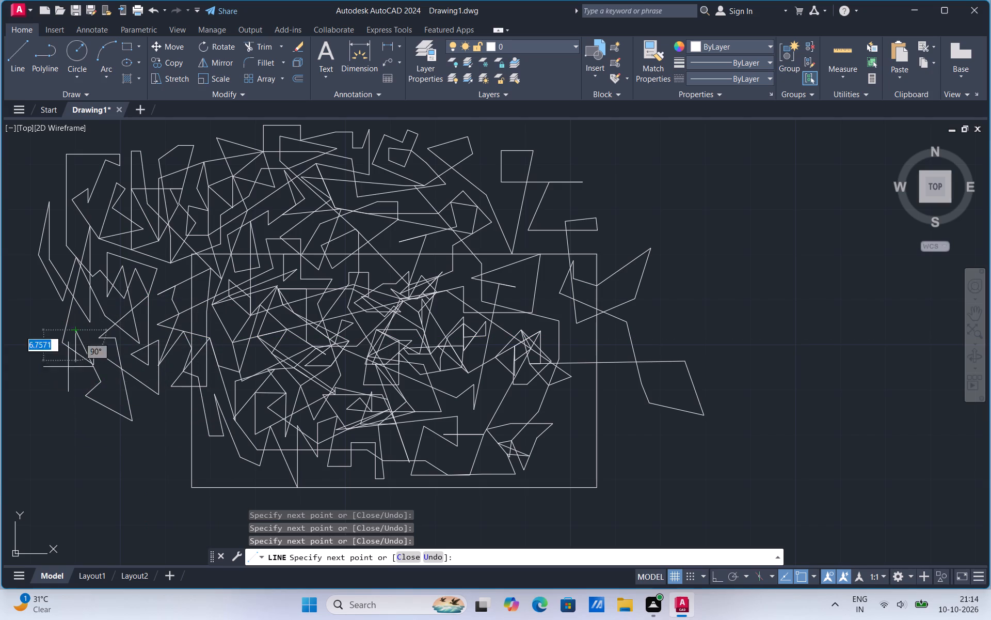
{"action": "left_click_drag", "start_coordinate": [66, 380], "coordinate": [65, 409]}
{"action": "left_click_drag", "start_coordinate": [65, 409], "coordinate": [21, 339]}
{"action": "left_click", "coordinate": [21, 339]}
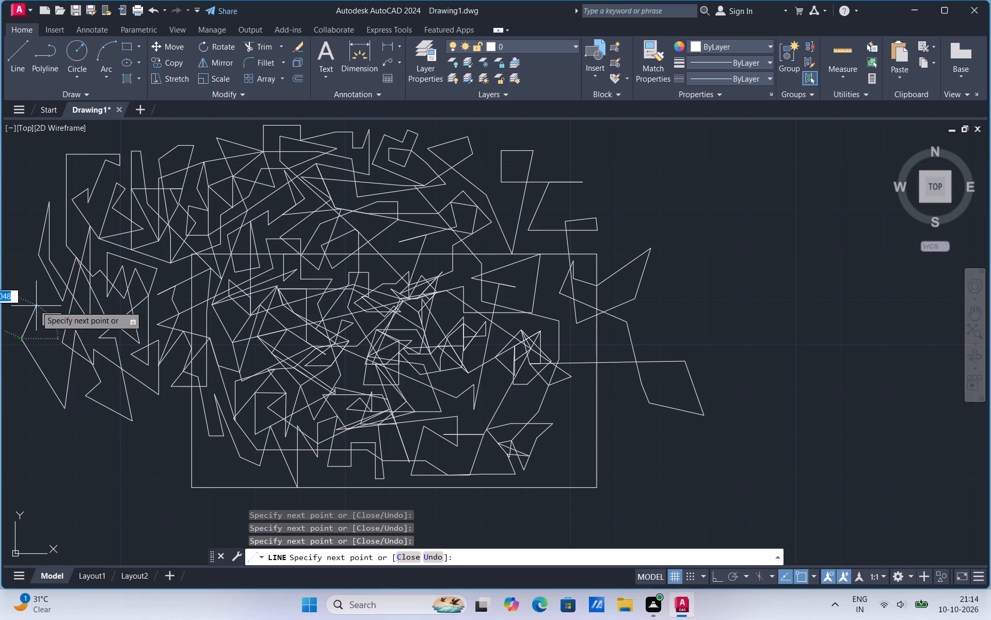
Zigzag the line north along the drawing's far western side to a tall peak, and bring it back southeast.
{"action": "left_click", "coordinate": [47, 347]}
{"action": "left_click", "coordinate": [36, 291]}
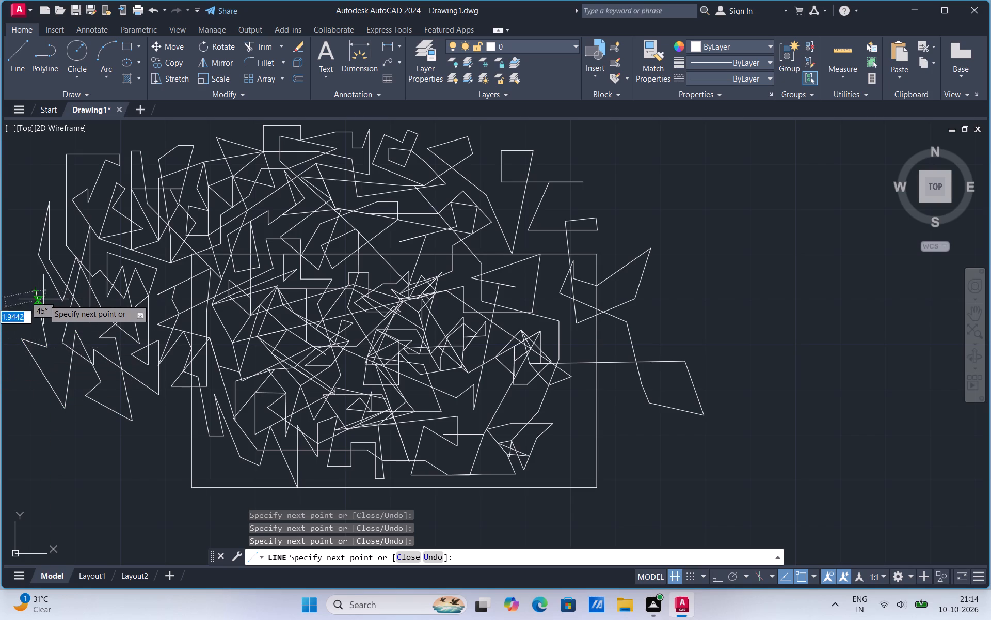
{"action": "left_click_drag", "start_coordinate": [50, 308], "coordinate": [30, 254]}
{"action": "left_click_drag", "start_coordinate": [30, 254], "coordinate": [39, 177]}
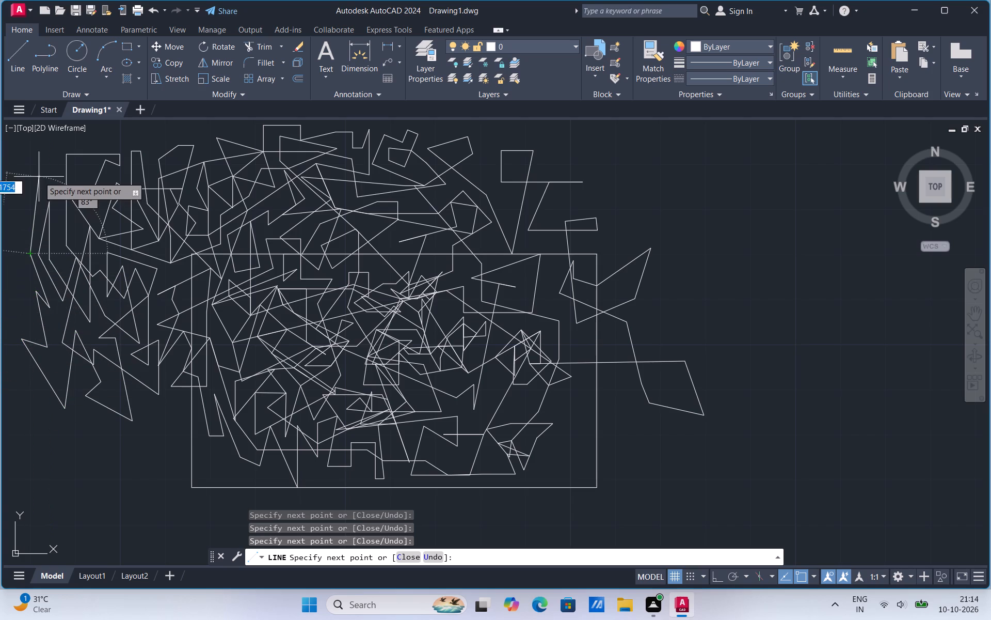
{"action": "left_click_drag", "start_coordinate": [39, 177], "coordinate": [79, 237]}
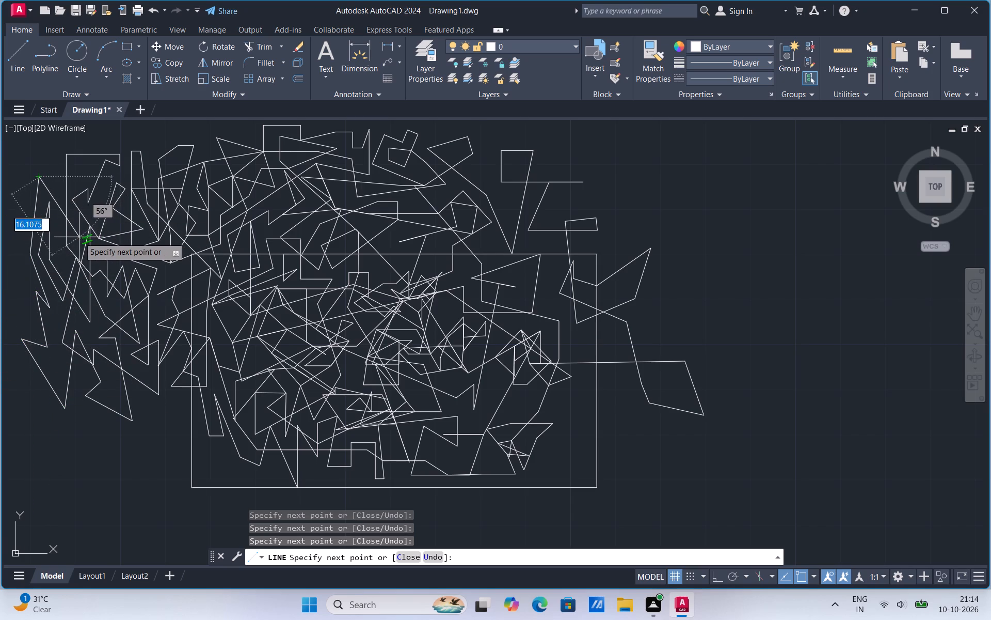
{"action": "left_click", "coordinate": [79, 237]}
{"action": "left_click", "coordinate": [95, 219]}
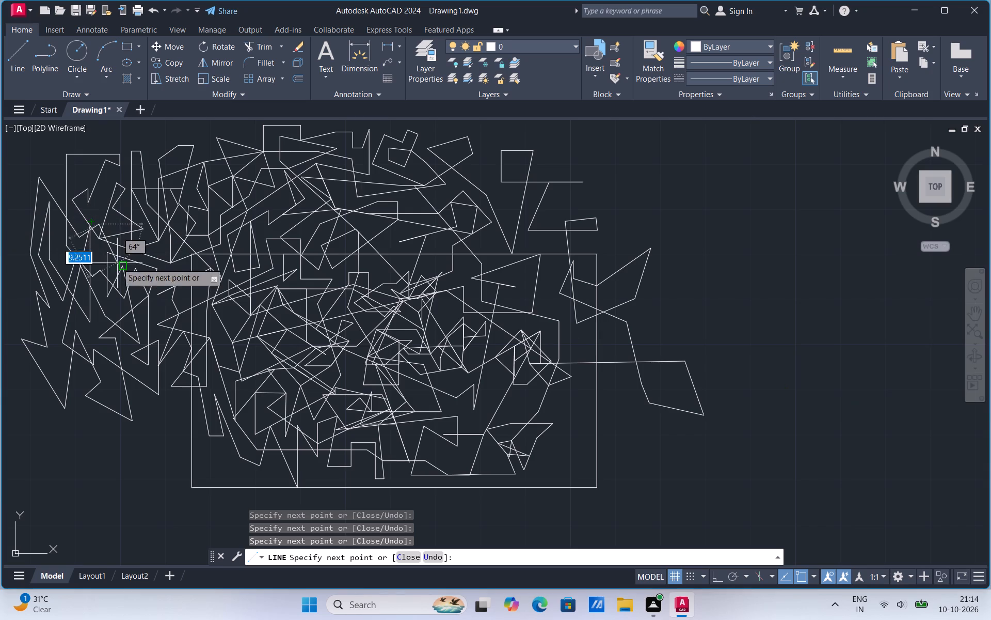
Run a long segment south and draw small zigzags and a narrow loop just west of the rectangle's southwest corner.
{"action": "left_click_drag", "start_coordinate": [99, 258], "coordinate": [95, 484]}
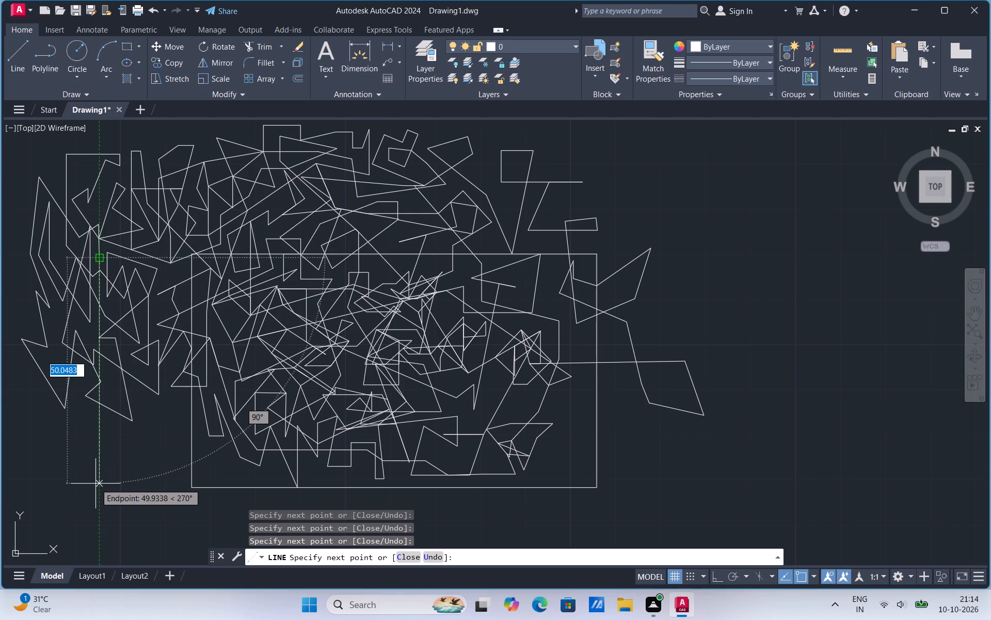
{"action": "left_click", "coordinate": [120, 459]}
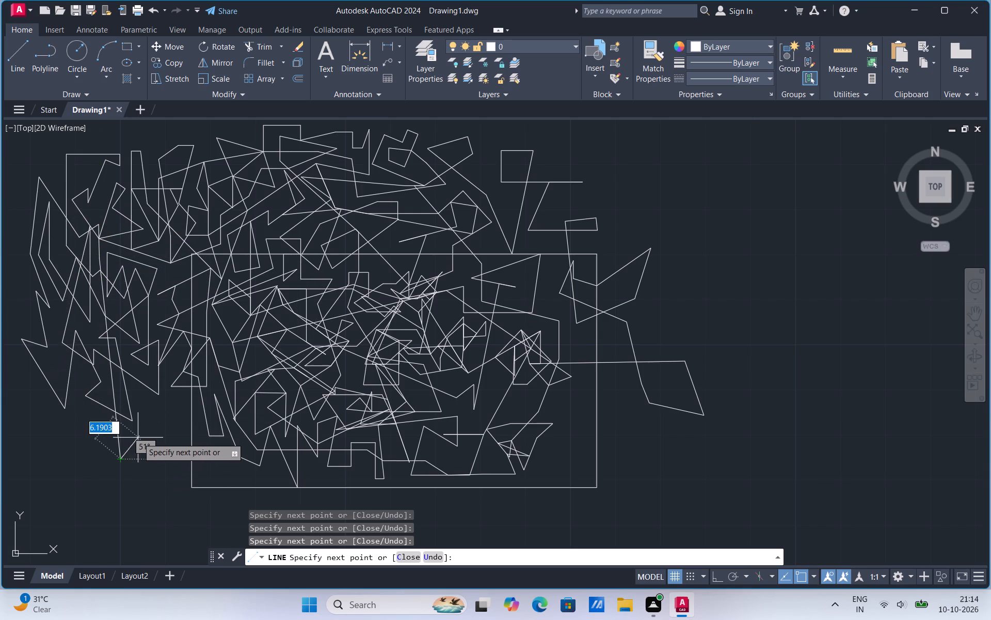
{"action": "left_click", "coordinate": [138, 438]}
{"action": "left_click_drag", "start_coordinate": [140, 470], "coordinate": [162, 430]}
{"action": "left_click", "coordinate": [162, 430]}
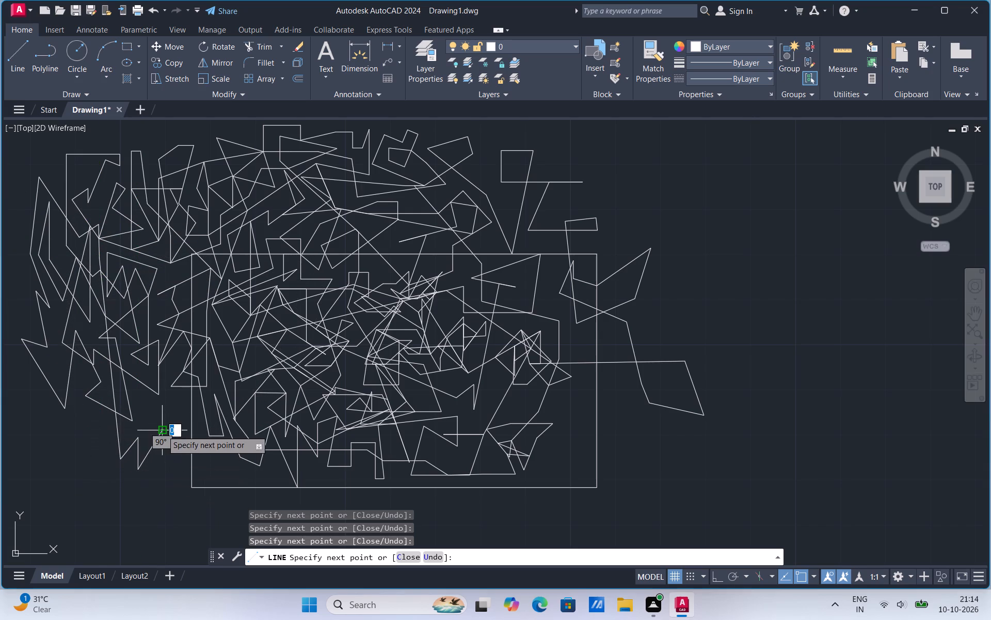
{"action": "left_click", "coordinate": [149, 419]}
{"action": "left_click_drag", "start_coordinate": [142, 400], "coordinate": [175, 409]}
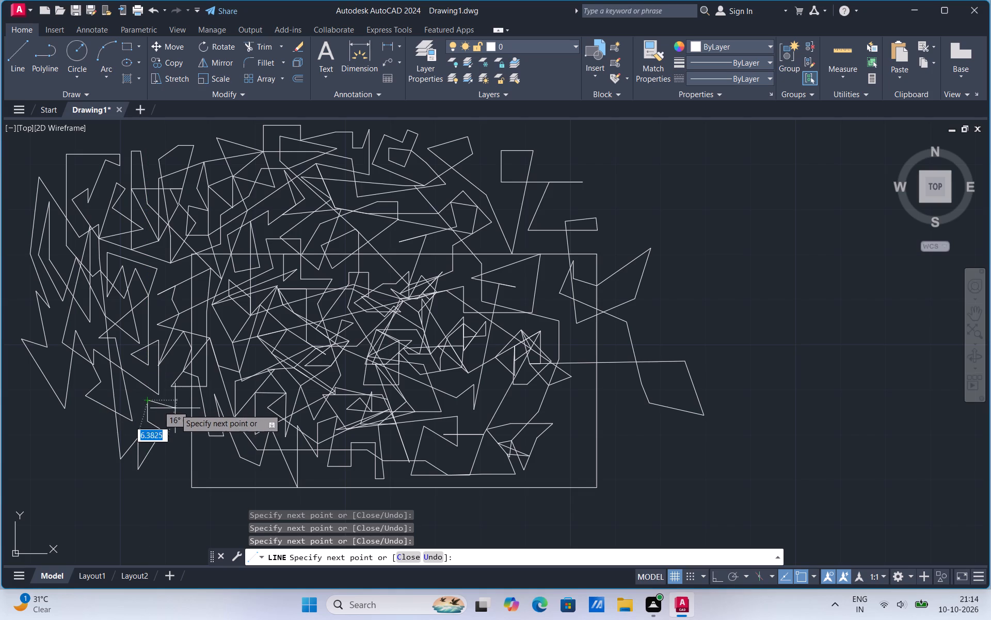
{"action": "left_click_drag", "start_coordinate": [175, 409], "coordinate": [175, 410]}
{"action": "left_click", "coordinate": [175, 410]}
{"action": "left_click", "coordinate": [168, 489]}
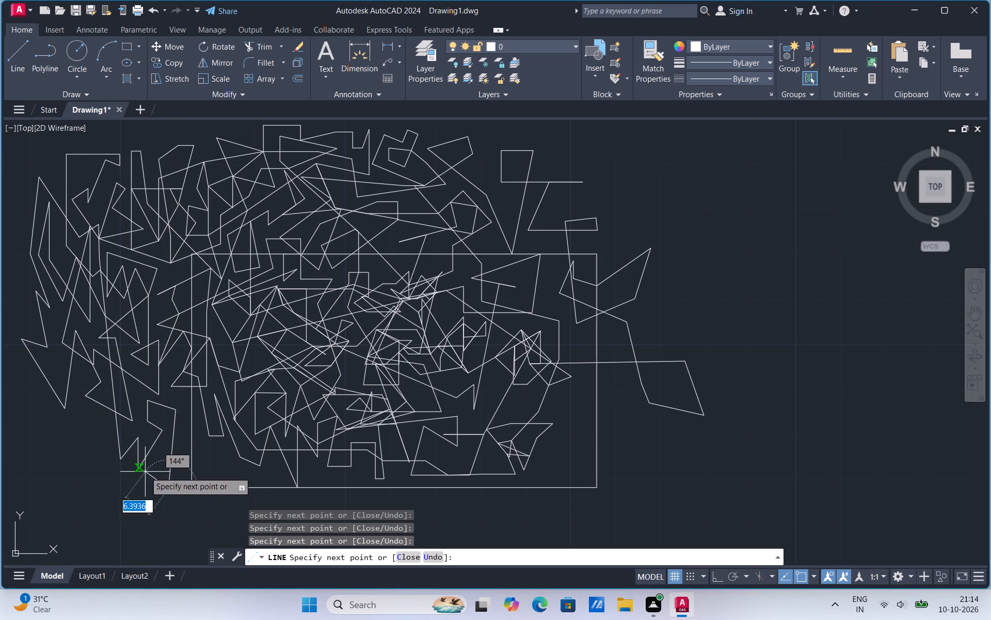
{"action": "left_click", "coordinate": [145, 472]}
{"action": "left_click_drag", "start_coordinate": [138, 415], "coordinate": [163, 426]}
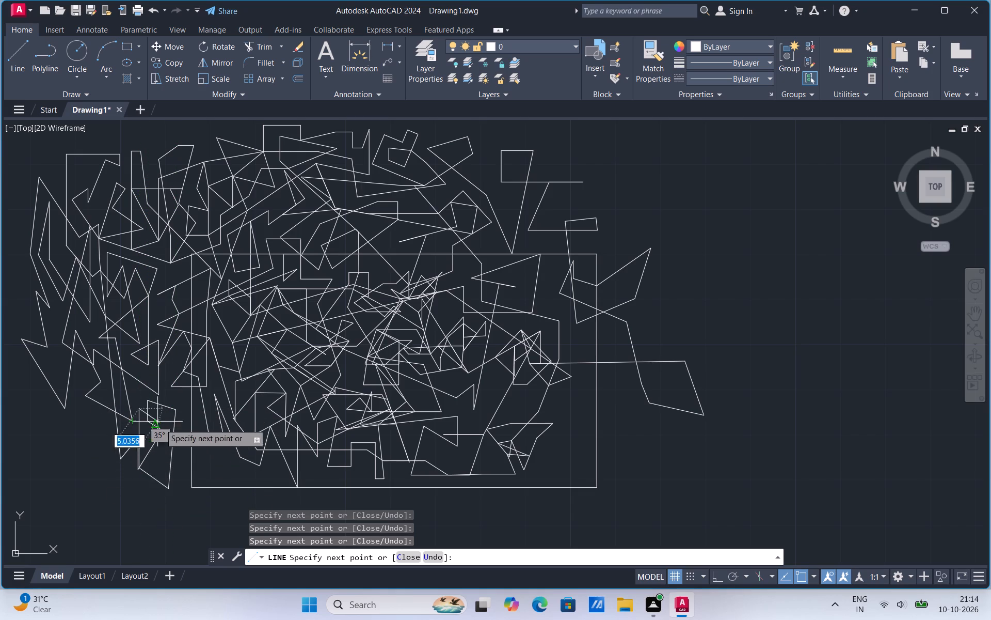
Run the line east into the rectangle's southwest corner, hook it back west, and zigzag it across the bottom edge.
{"action": "left_click_drag", "start_coordinate": [163, 426], "coordinate": [255, 447]}
{"action": "left_click", "coordinate": [235, 457]}
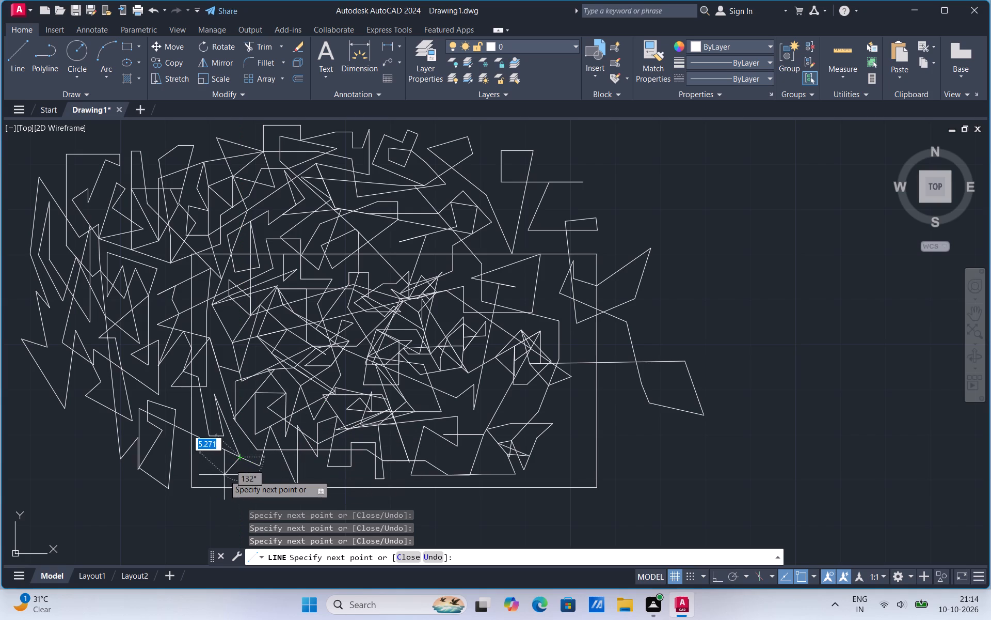
{"action": "left_click", "coordinate": [224, 475]}
{"action": "left_click", "coordinate": [210, 466]}
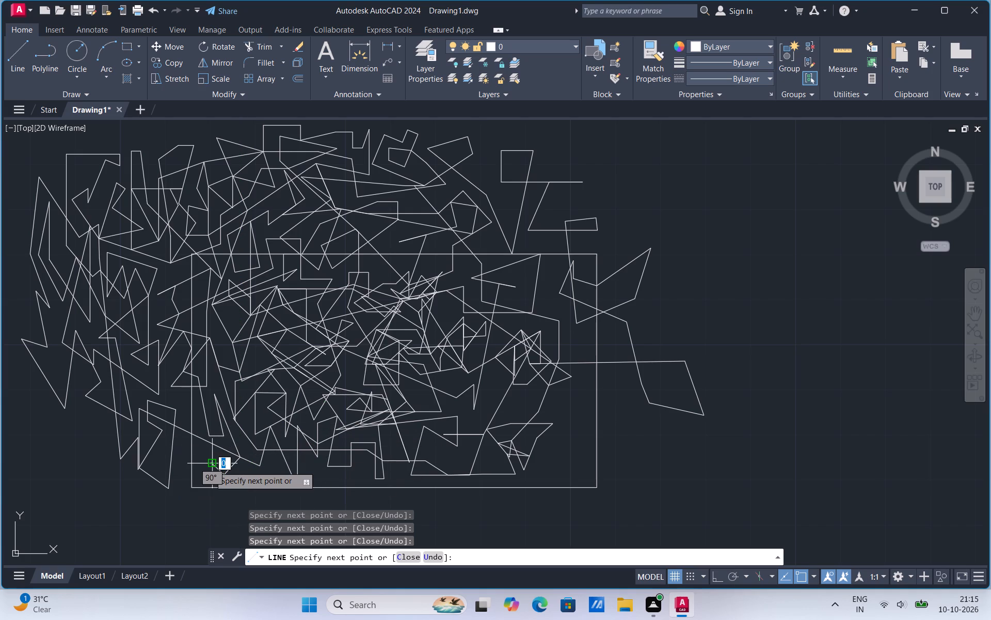
{"action": "left_click_drag", "start_coordinate": [199, 507], "coordinate": [245, 472]}
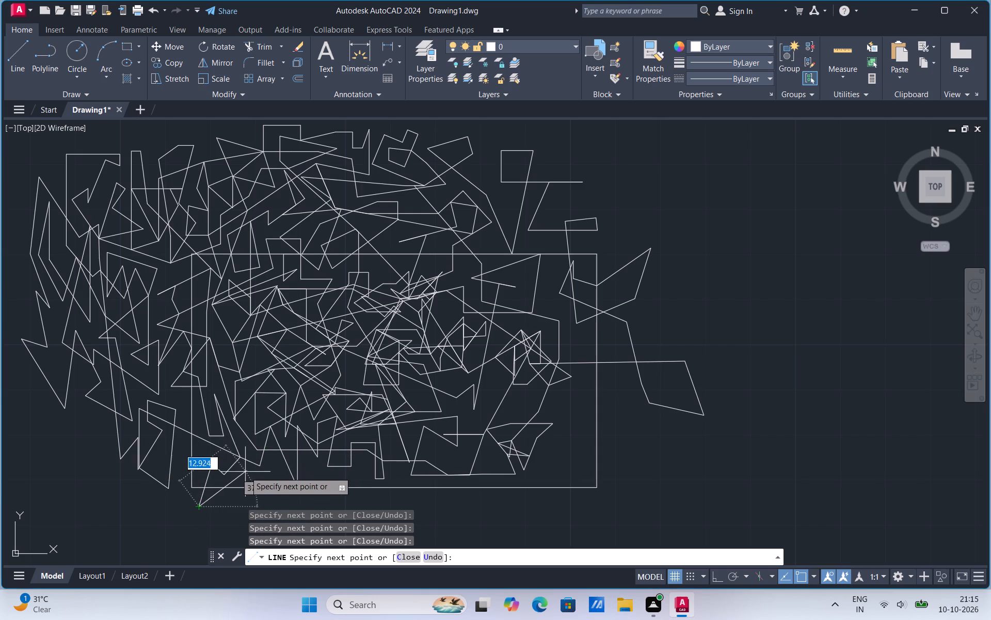
{"action": "left_click_drag", "start_coordinate": [245, 472], "coordinate": [245, 473]}
{"action": "left_click_drag", "start_coordinate": [245, 473], "coordinate": [263, 498]}
{"action": "left_click_drag", "start_coordinate": [263, 498], "coordinate": [285, 447]}
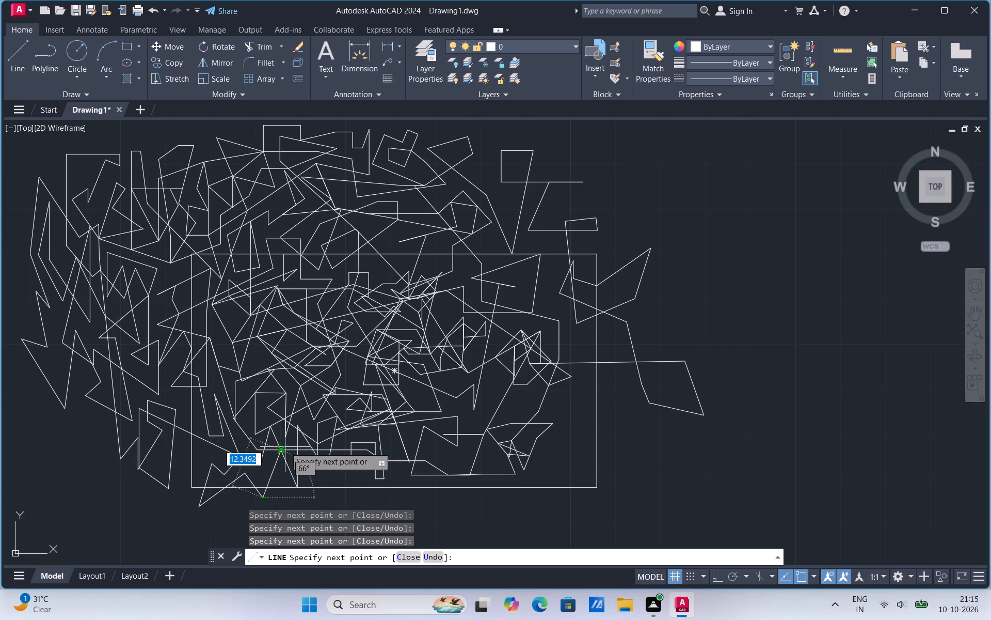
Continue the zigzag east along the rectangle's bottom edge, finishing in a downward spike just past the edge's midpoint.
{"action": "left_click_drag", "start_coordinate": [285, 447], "coordinate": [279, 460]}
{"action": "left_click_drag", "start_coordinate": [279, 460], "coordinate": [318, 475]}
{"action": "left_click_drag", "start_coordinate": [318, 475], "coordinate": [334, 478]}
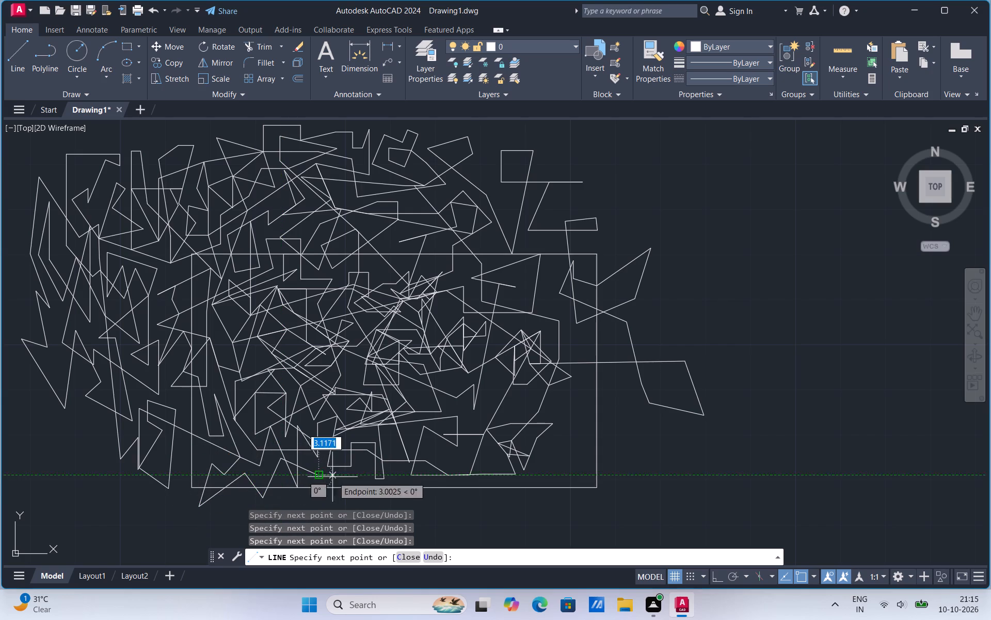
{"action": "left_click_drag", "start_coordinate": [334, 478], "coordinate": [343, 498]}
{"action": "left_click_drag", "start_coordinate": [343, 498], "coordinate": [356, 471]}
{"action": "left_click", "coordinate": [356, 471]}
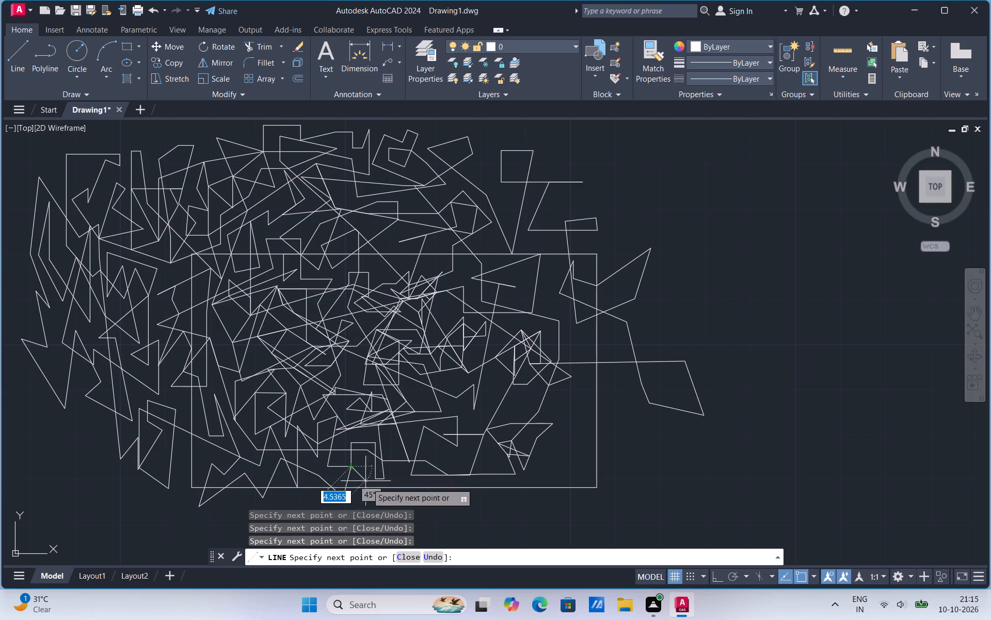
{"action": "left_click_drag", "start_coordinate": [377, 497], "coordinate": [396, 470]}
{"action": "left_click", "coordinate": [396, 470]}
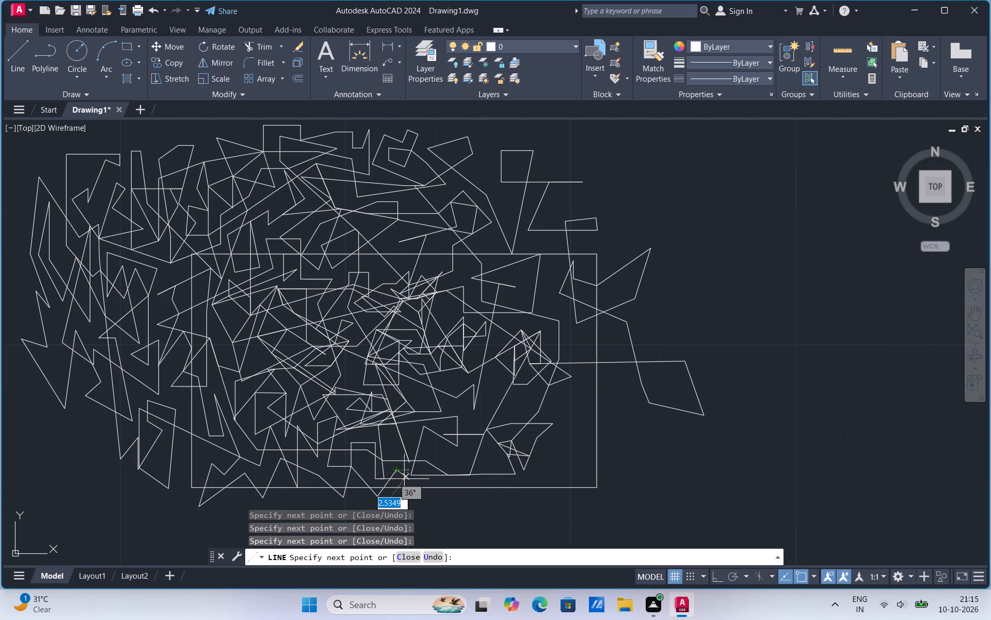
{"action": "left_click", "coordinate": [425, 499]}
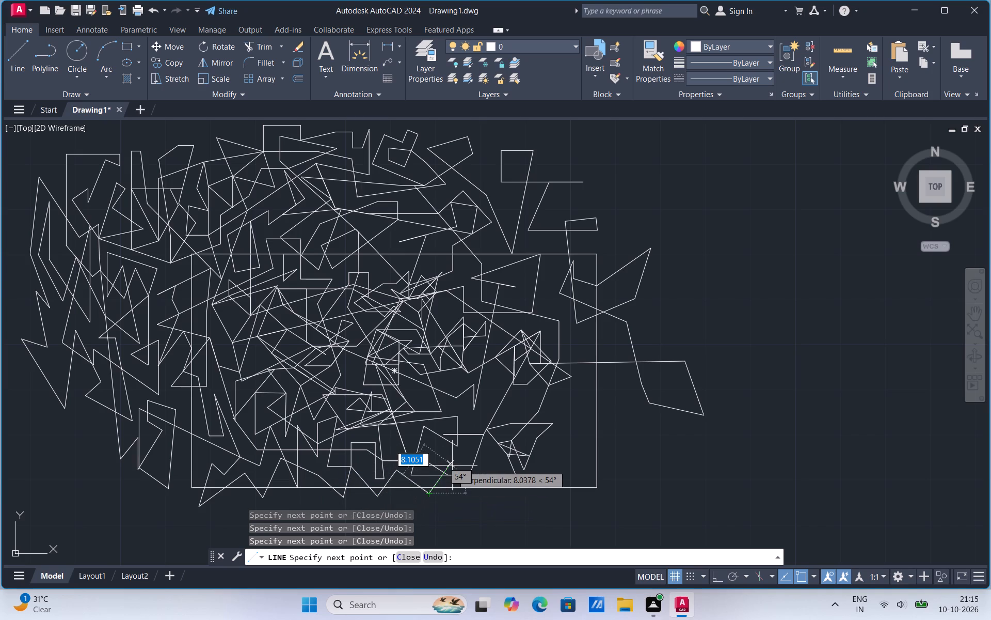
{"action": "left_click", "coordinate": [452, 466]}
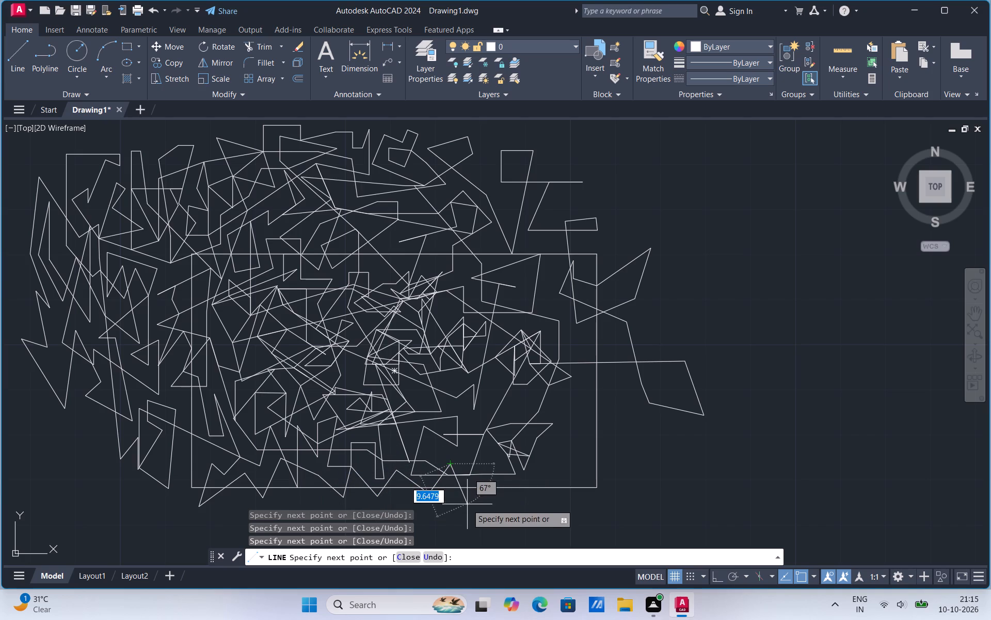
{"action": "left_click", "coordinate": [467, 504]}
Bring the line north into the rectangle and back west in short segments above the bottom-edge zigzag.
{"action": "left_click", "coordinate": [456, 448]}
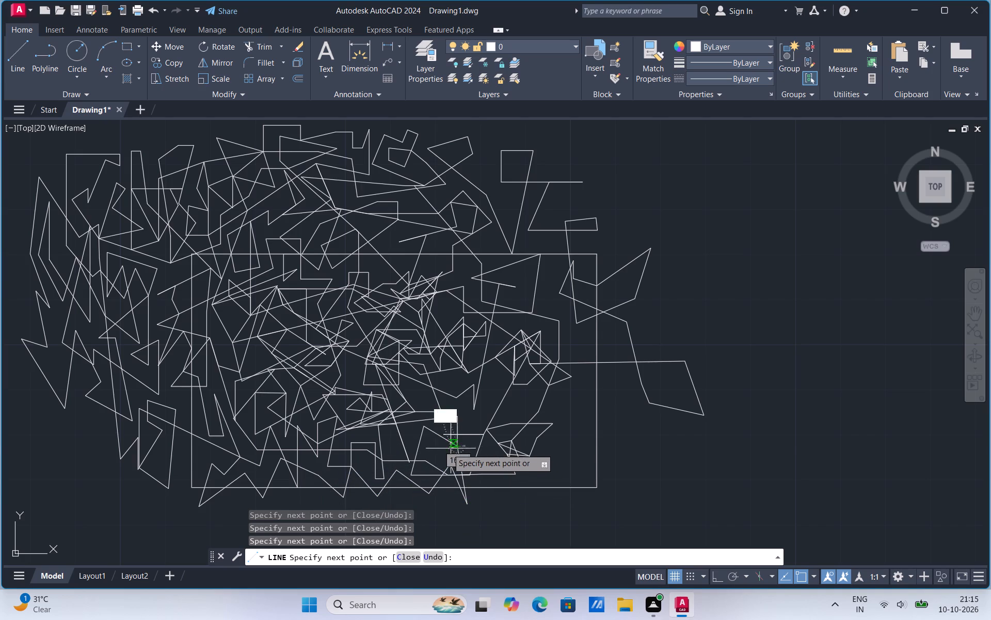
{"action": "left_click", "coordinate": [435, 447]}
{"action": "left_click_drag", "start_coordinate": [412, 436], "coordinate": [394, 448]}
{"action": "left_click", "coordinate": [394, 448]}
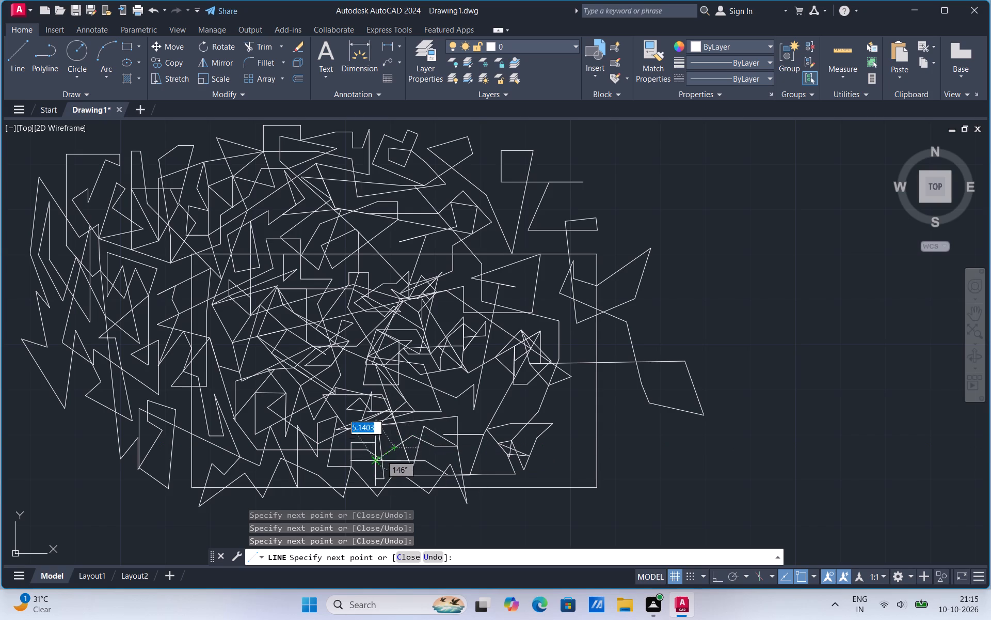
{"action": "left_click", "coordinate": [366, 468]}
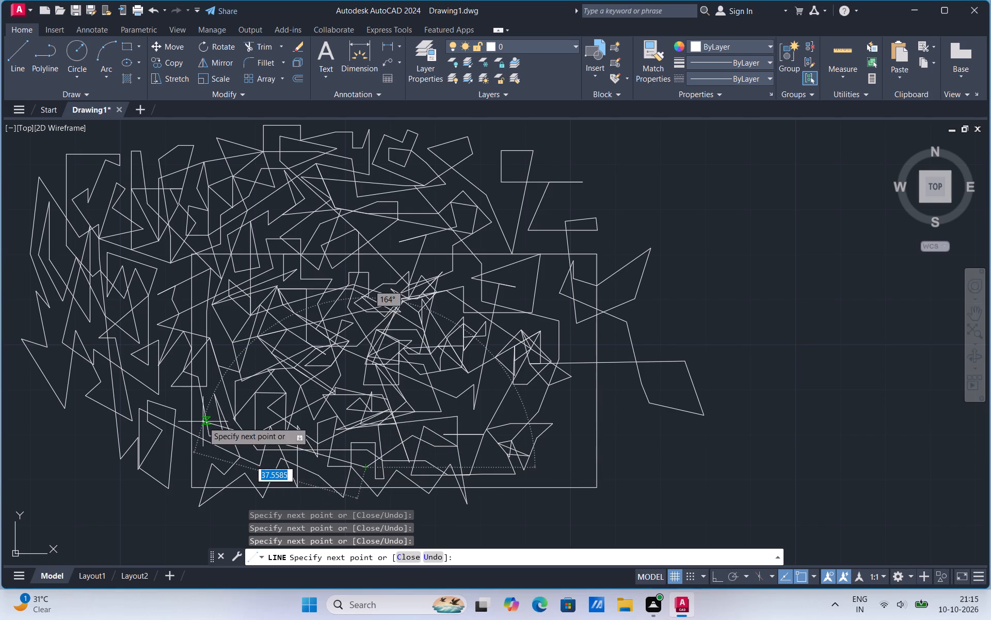
Run the line west out of the rectangle, zigzag it over the narrow loop, and extend it northwest past the loop.
{"action": "left_click_drag", "start_coordinate": [180, 400], "coordinate": [156, 459]}
{"action": "left_click_drag", "start_coordinate": [156, 459], "coordinate": [183, 491]}
{"action": "left_click_drag", "start_coordinate": [183, 491], "coordinate": [178, 448]}
{"action": "left_click_drag", "start_coordinate": [178, 448], "coordinate": [102, 416]}
{"action": "left_click", "coordinate": [102, 416]}
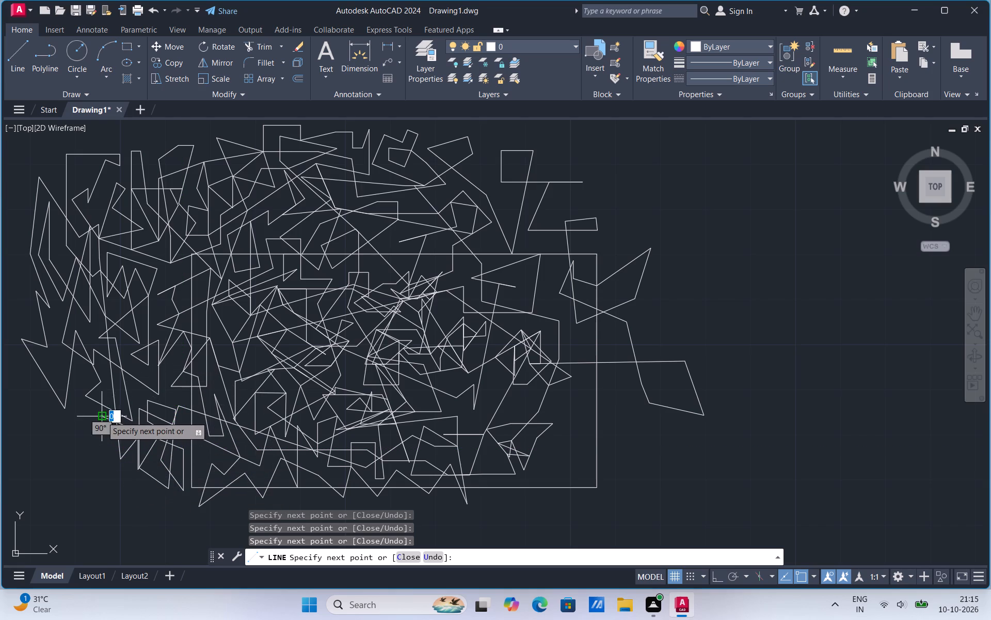
Continue the connected line northwest in short zigzag segments through the shapes west of the wide rectangle, ending with a small hook.
{"action": "left_click", "coordinate": [100, 439]}
{"action": "left_click", "coordinate": [90, 427]}
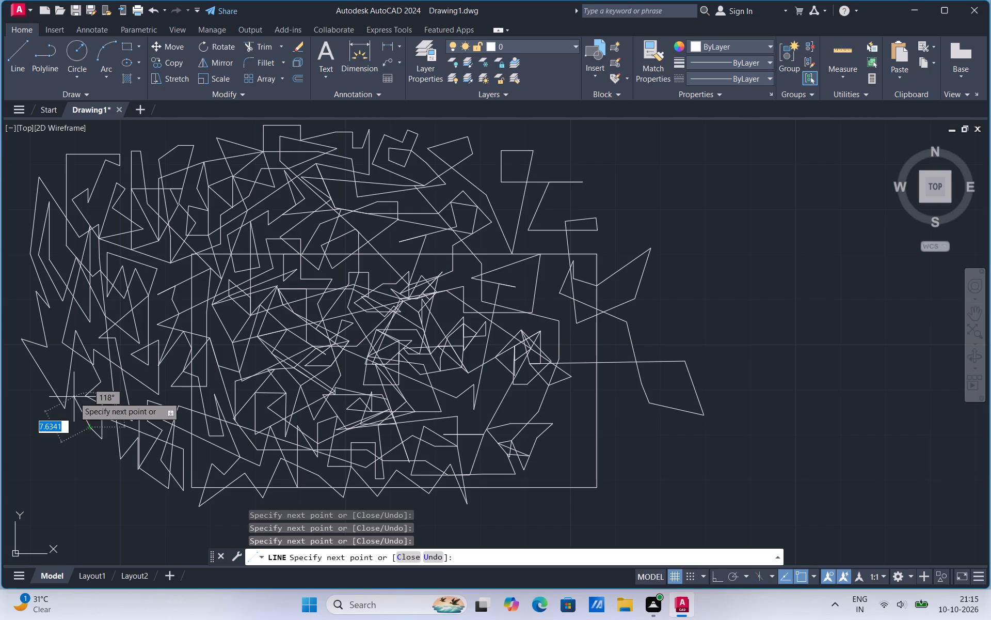
{"action": "left_click_drag", "start_coordinate": [74, 397], "coordinate": [83, 377]}
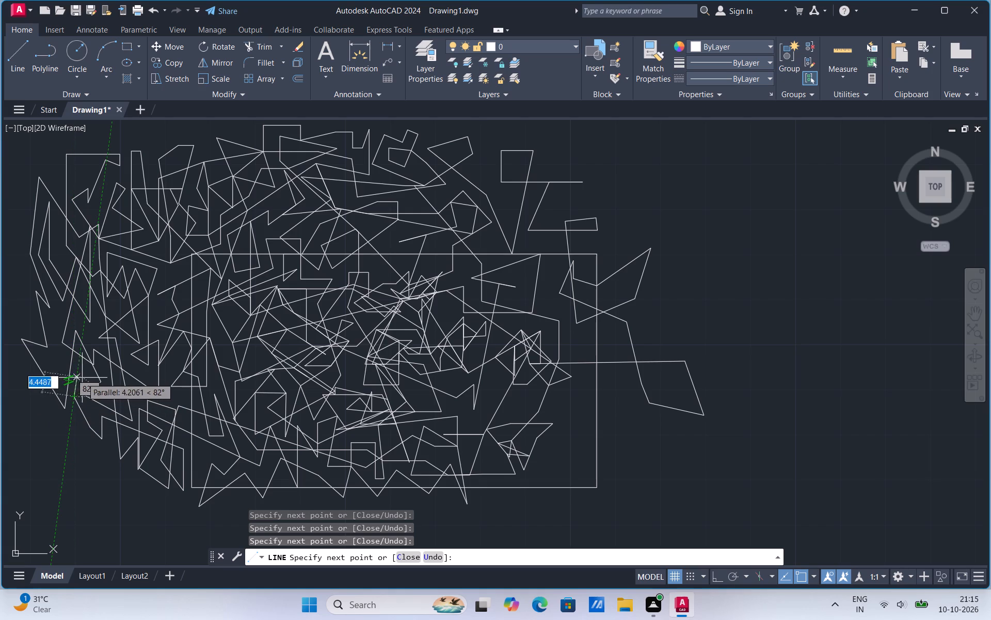
{"action": "left_click_drag", "start_coordinate": [83, 377], "coordinate": [84, 375]}
{"action": "left_click", "coordinate": [84, 375]}
{"action": "left_click", "coordinate": [58, 359]}
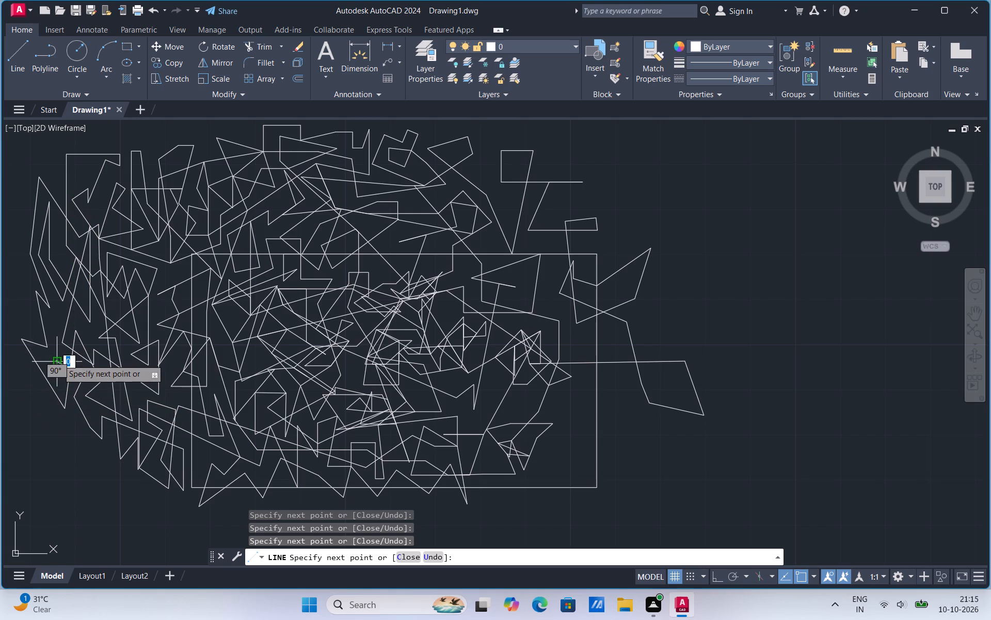
{"action": "left_click_drag", "start_coordinate": [55, 330], "coordinate": [76, 320]}
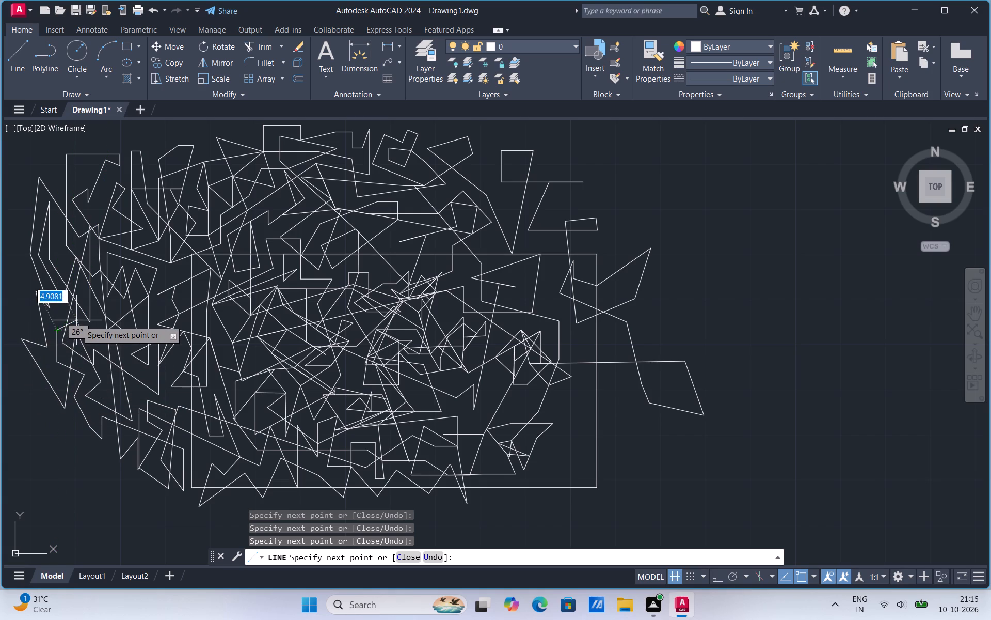
{"action": "left_click_drag", "start_coordinate": [76, 320], "coordinate": [77, 320]}
{"action": "left_click", "coordinate": [77, 320]}
{"action": "left_click", "coordinate": [89, 330]}
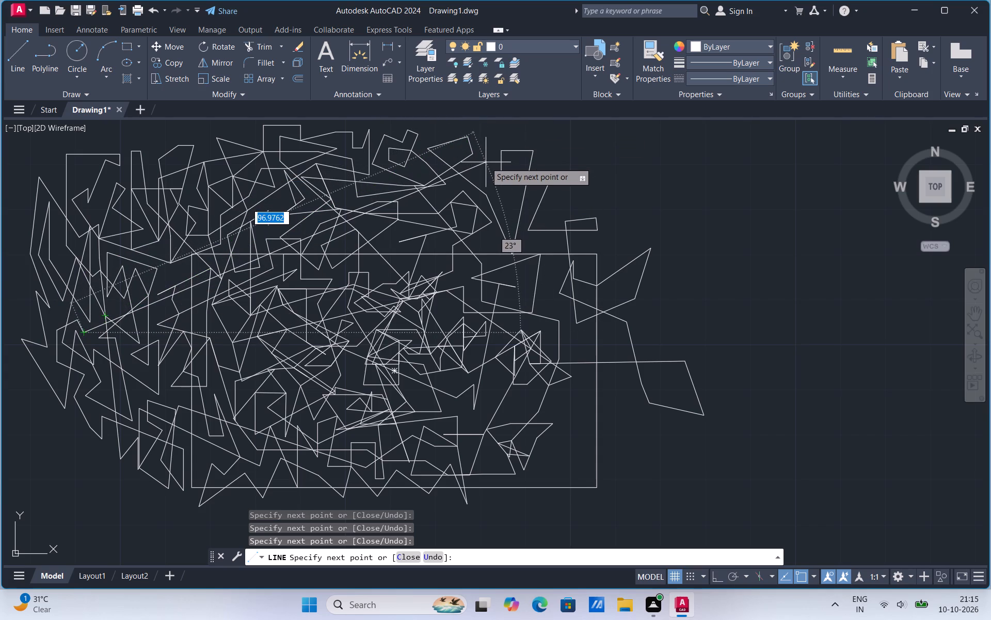
Run a segment about 97 units long northeast above the rectangle, and loop the line around the small open box there.
{"action": "left_click_drag", "start_coordinate": [486, 162], "coordinate": [488, 136]}
{"action": "left_click_drag", "start_coordinate": [488, 136], "coordinate": [532, 123]}
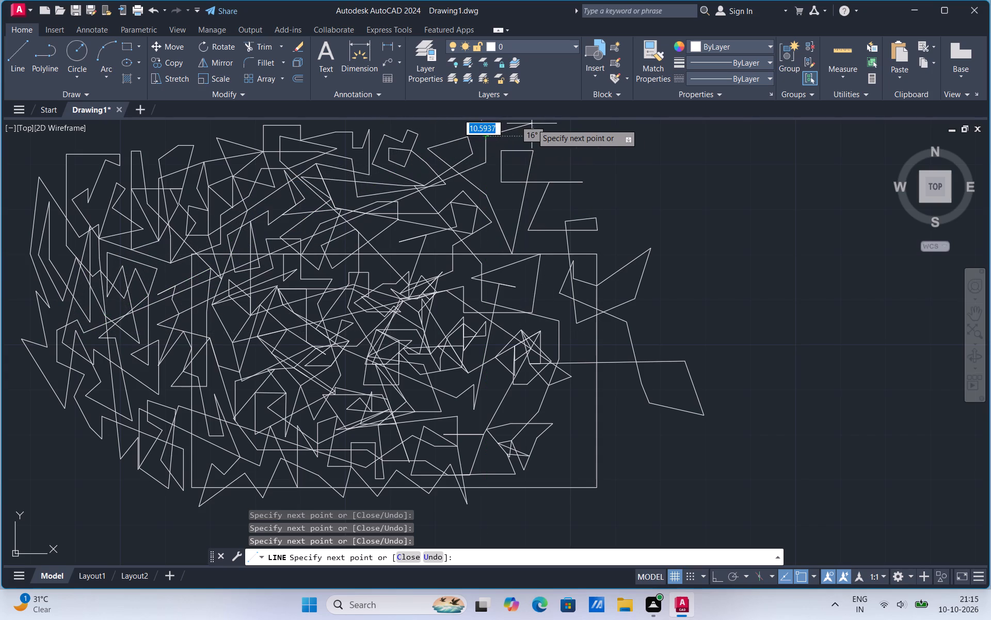
{"action": "left_click_drag", "start_coordinate": [532, 123], "coordinate": [547, 139]}
{"action": "left_click", "coordinate": [547, 139]}
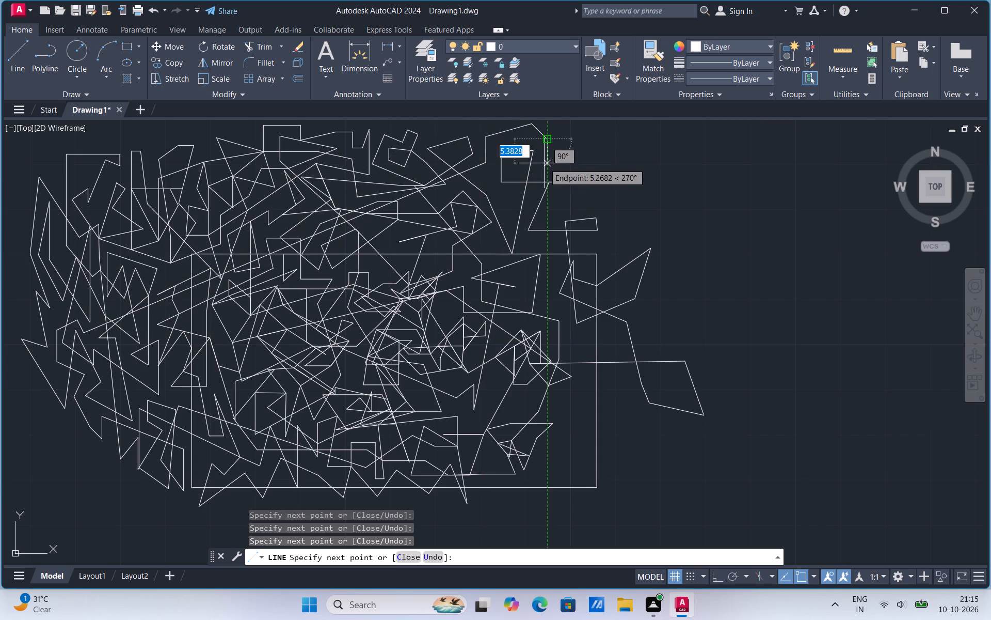
{"action": "left_click", "coordinate": [544, 163]}
{"action": "left_click", "coordinate": [514, 161]}
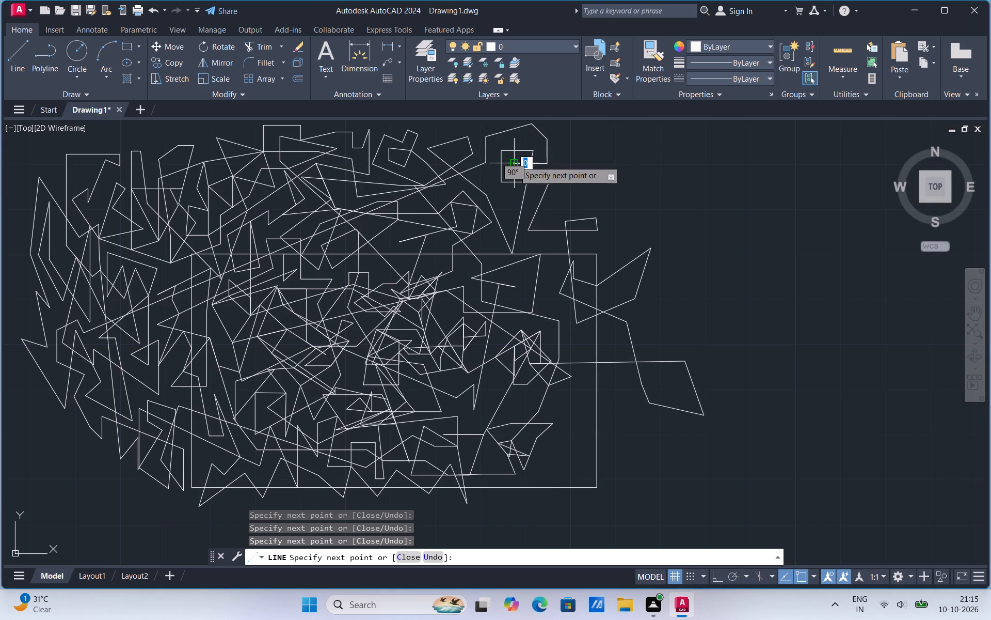
{"action": "left_click_drag", "start_coordinate": [487, 177], "coordinate": [505, 205]}
{"action": "left_click", "coordinate": [505, 205]}
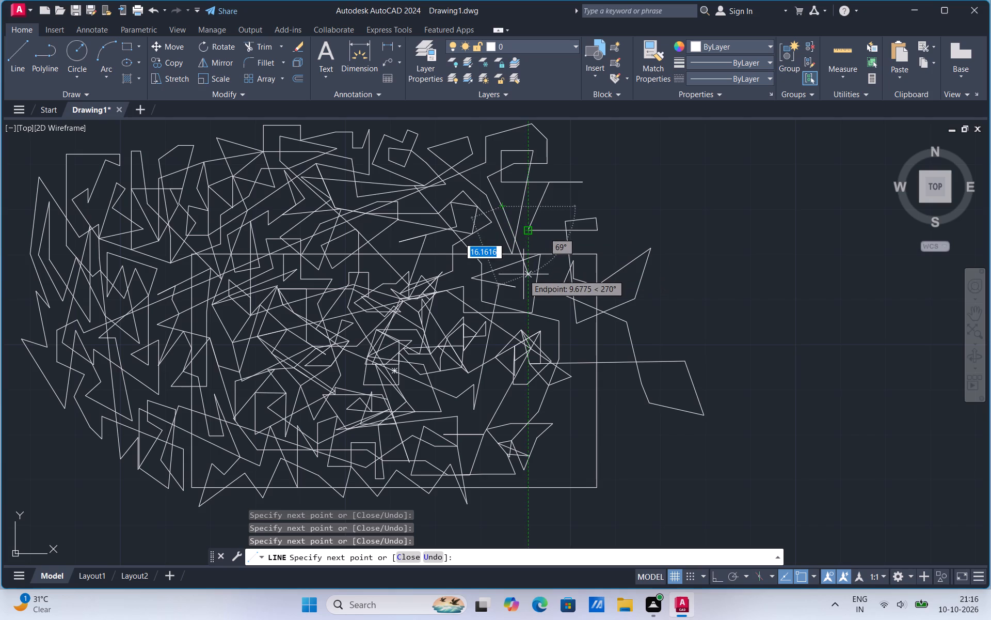
Bring the line about 34 units southeast into the rectangle and step it south in short jogs just inside the east edge.
{"action": "left_click", "coordinate": [576, 343]}
{"action": "left_click", "coordinate": [579, 391]}
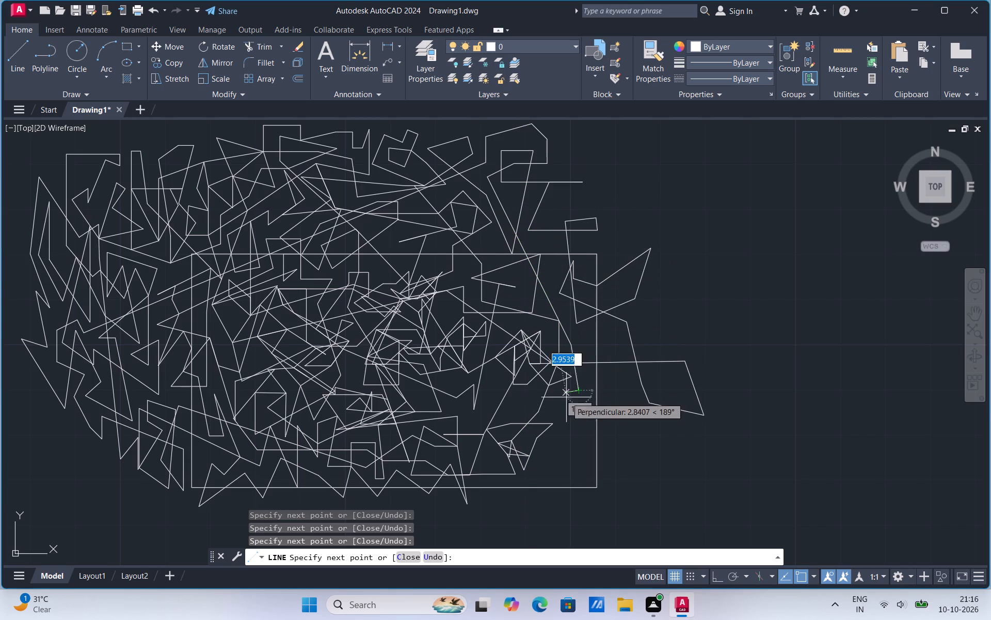
{"action": "left_click", "coordinate": [561, 399]}
{"action": "left_click", "coordinate": [566, 421]}
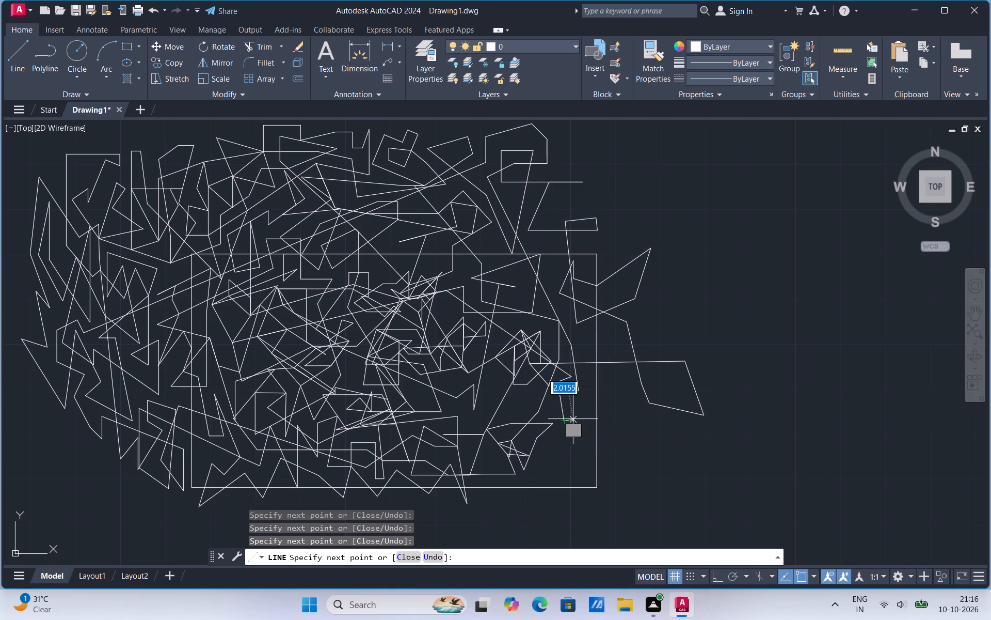
{"action": "left_click", "coordinate": [581, 416]}
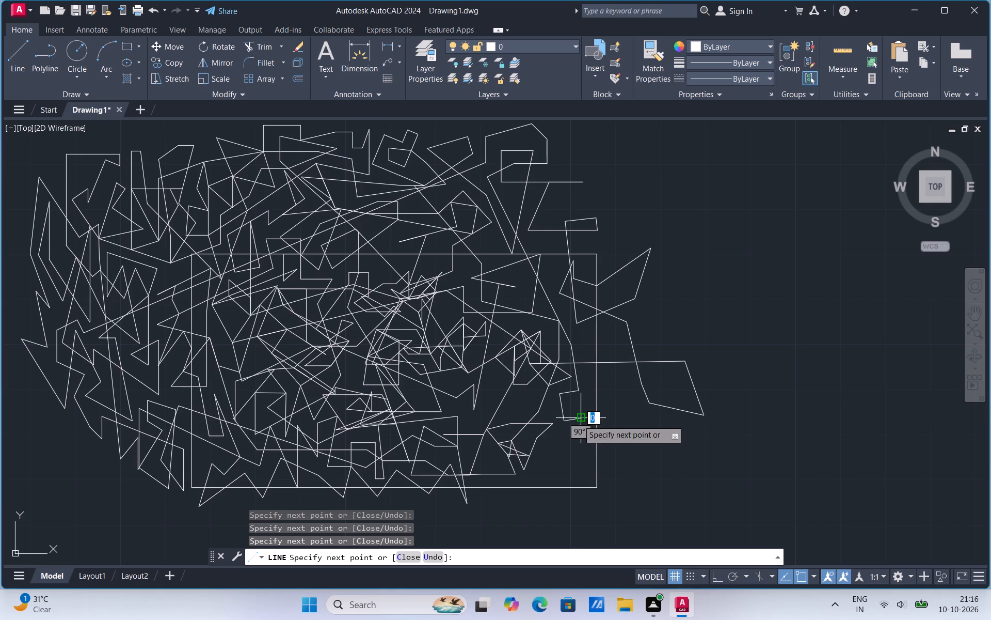
{"action": "left_click", "coordinate": [562, 442]}
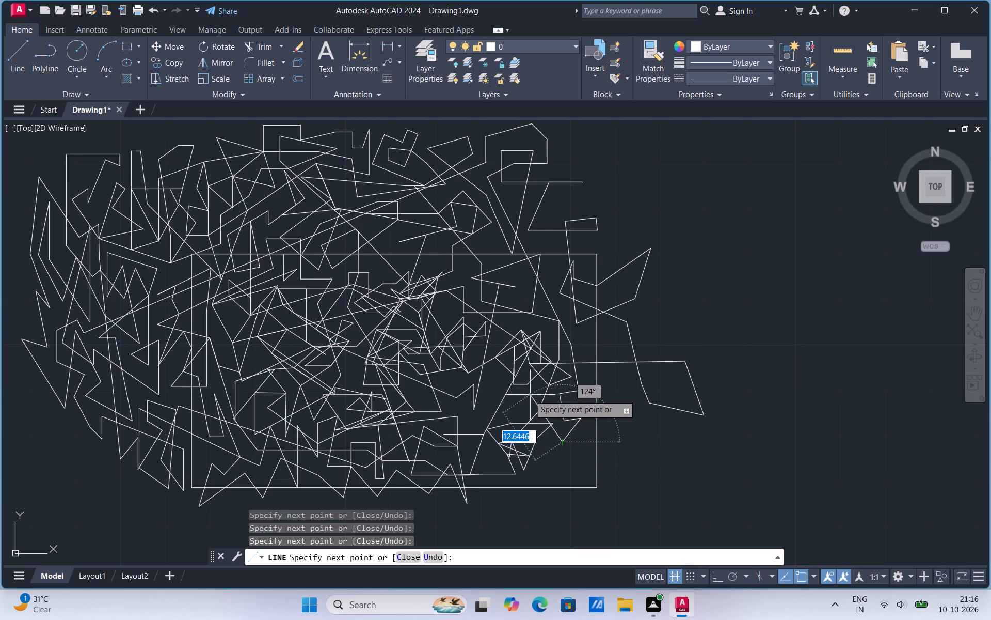
Zigzag the line west through the rectangle's lower eastern half, turning back southeast toward the bottom edge.
{"action": "left_click", "coordinate": [519, 399]}
{"action": "left_click", "coordinate": [498, 377]}
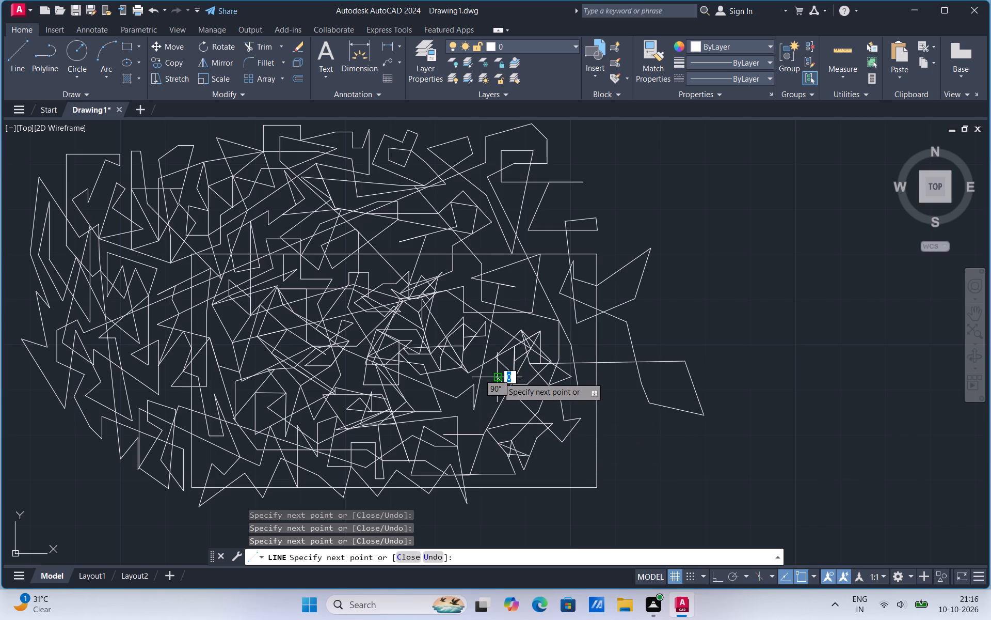
{"action": "left_click", "coordinate": [478, 420]}
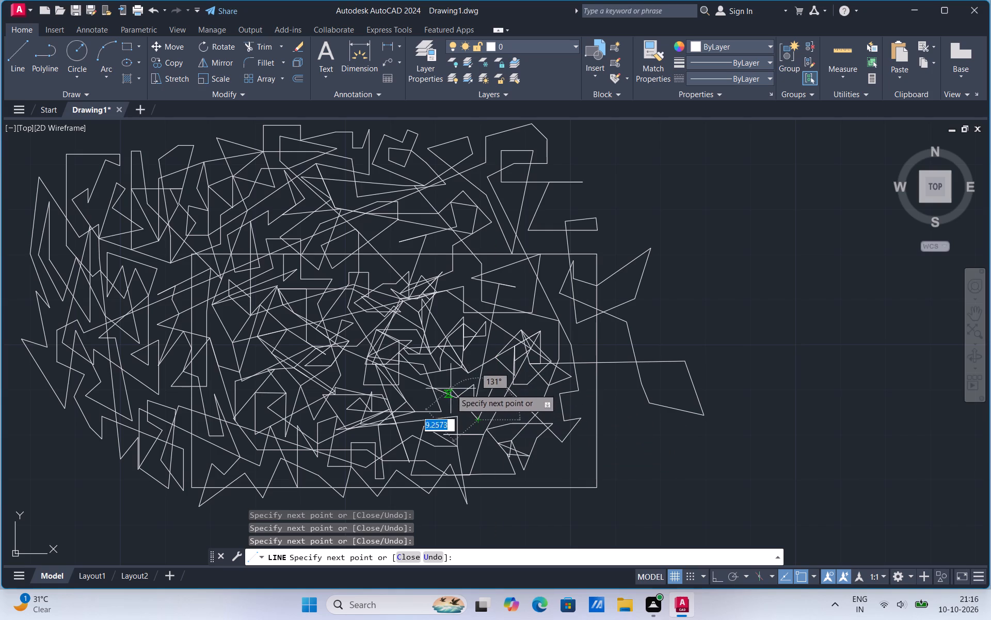
{"action": "left_click", "coordinate": [452, 379]}
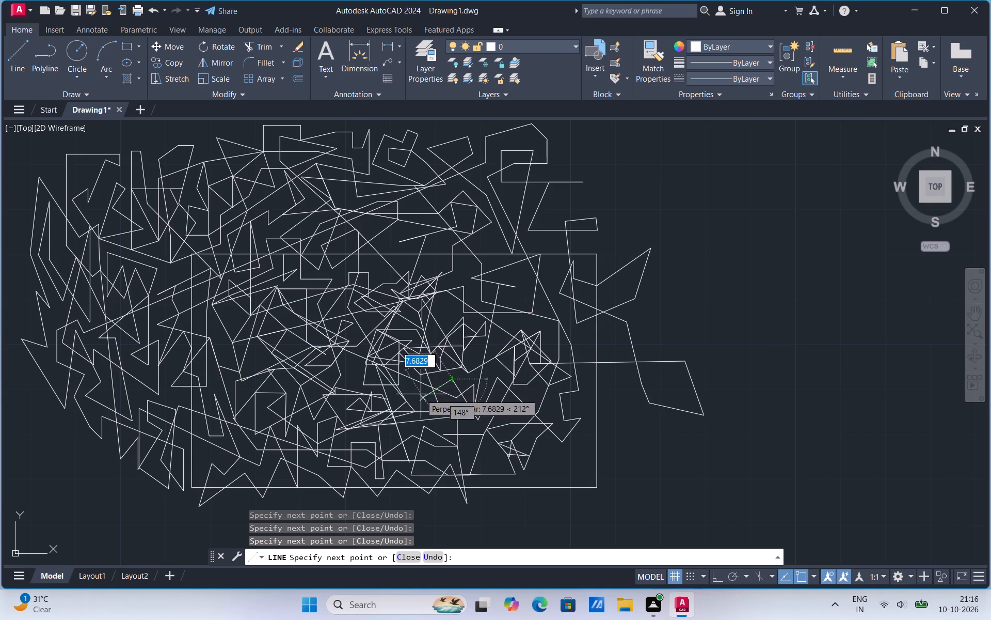
{"action": "left_click", "coordinate": [421, 395]}
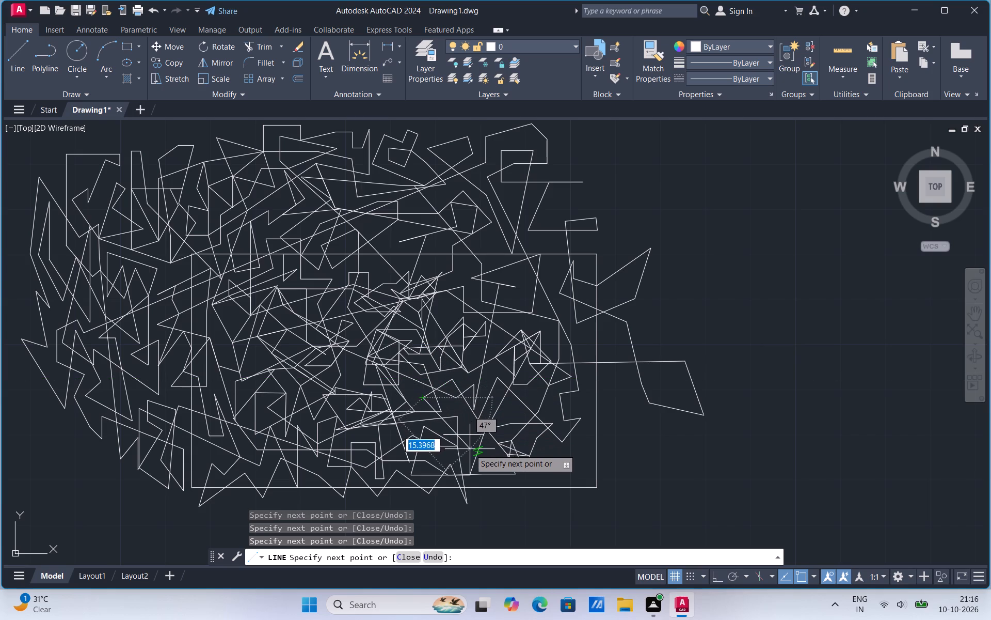
{"action": "left_click", "coordinate": [470, 449]}
Carry the line east across the rectangle's bottom edge in two deep notches, returning north inside the rectangle.
{"action": "left_click_drag", "start_coordinate": [492, 462], "coordinate": [487, 510]}
{"action": "left_click", "coordinate": [487, 510]}
{"action": "left_click_drag", "start_coordinate": [503, 514], "coordinate": [498, 478]}
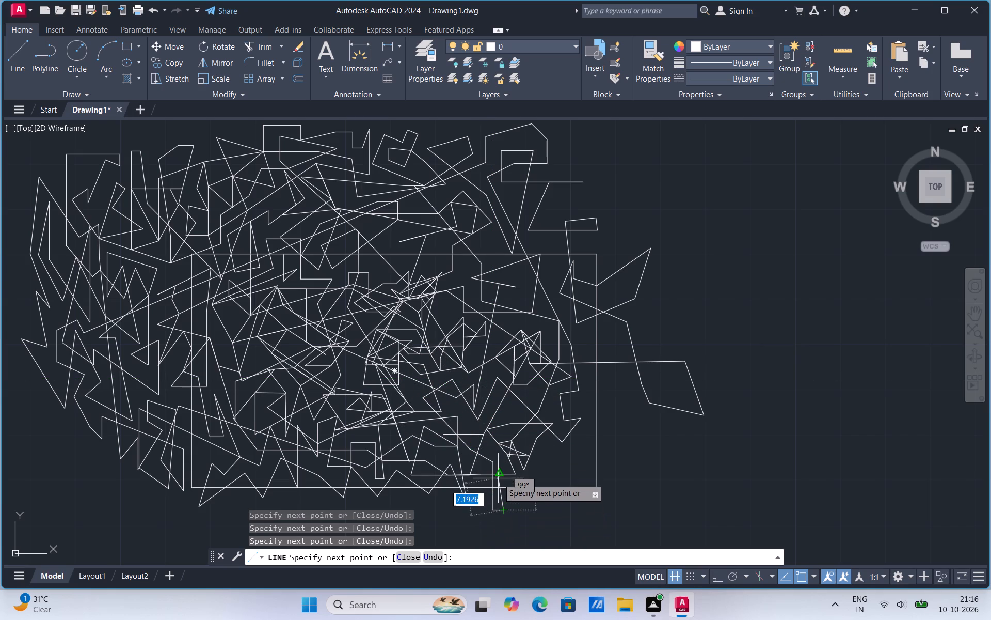
{"action": "left_click_drag", "start_coordinate": [498, 478], "coordinate": [531, 471]}
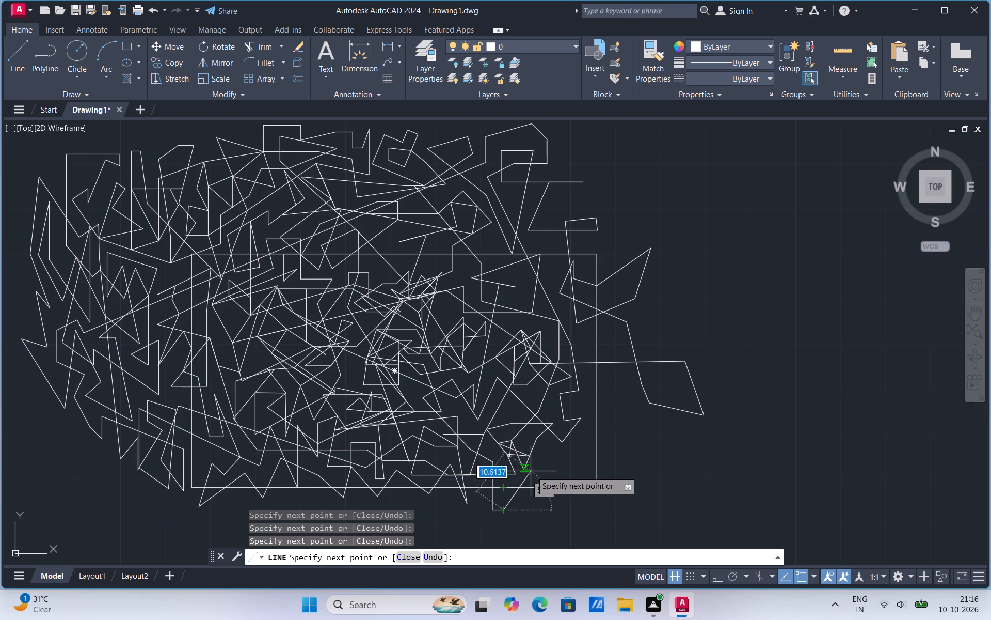
{"action": "left_click_drag", "start_coordinate": [531, 471], "coordinate": [533, 471]}
{"action": "left_click", "coordinate": [533, 471]}
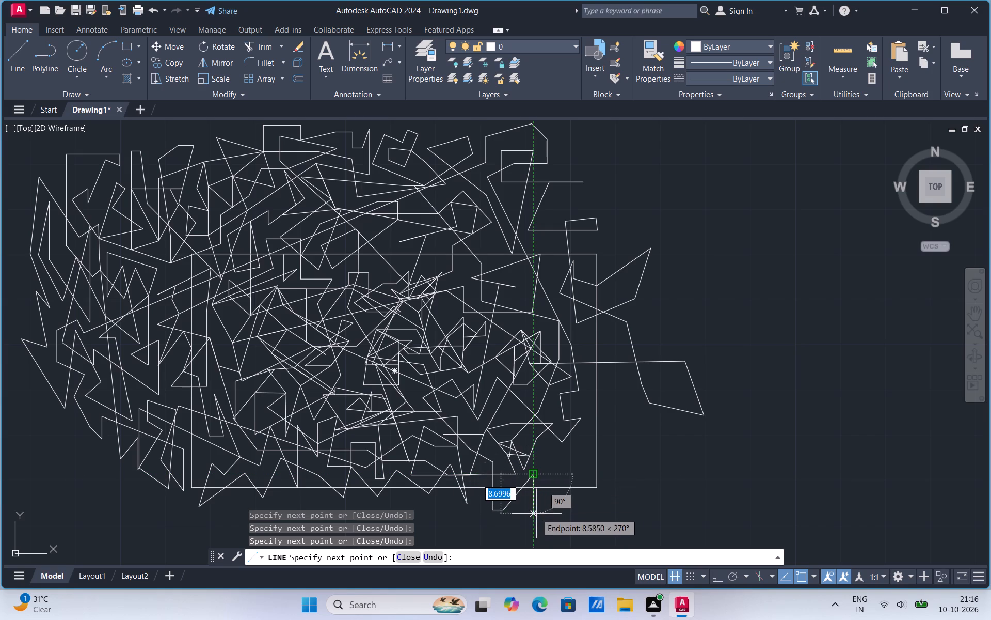
{"action": "left_click_drag", "start_coordinate": [537, 514], "coordinate": [557, 514]}
{"action": "left_click", "coordinate": [557, 514]}
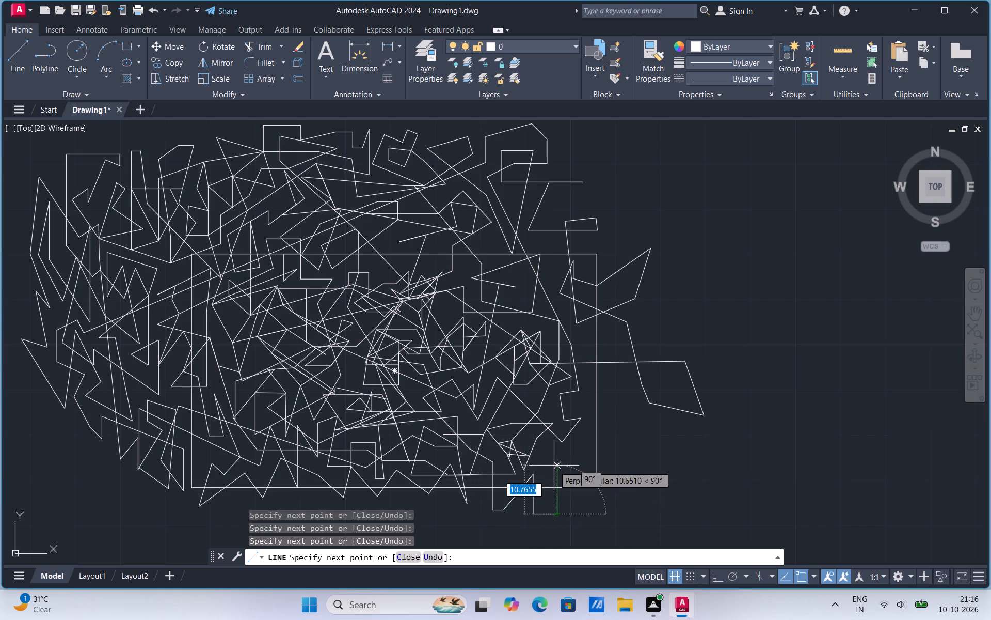
{"action": "left_click", "coordinate": [554, 466]}
Draw small peaks and a small crossed box with the line just inside the rectangle's southeast corner.
{"action": "left_click", "coordinate": [538, 460]}
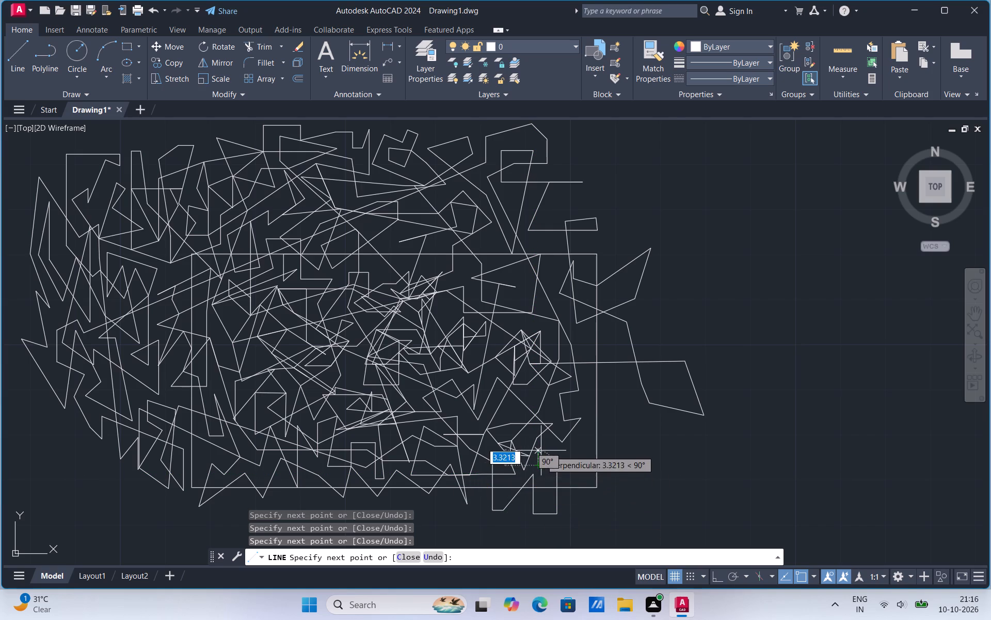
{"action": "left_click", "coordinate": [541, 450]}
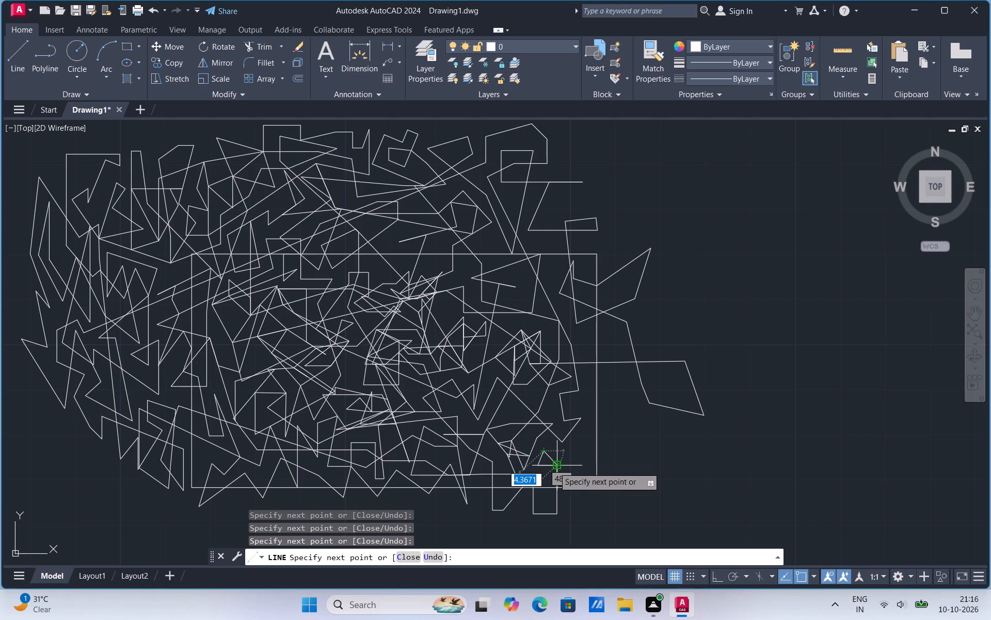
{"action": "left_click_drag", "start_coordinate": [554, 467], "coordinate": [571, 448]}
{"action": "left_click_drag", "start_coordinate": [571, 448], "coordinate": [573, 452]}
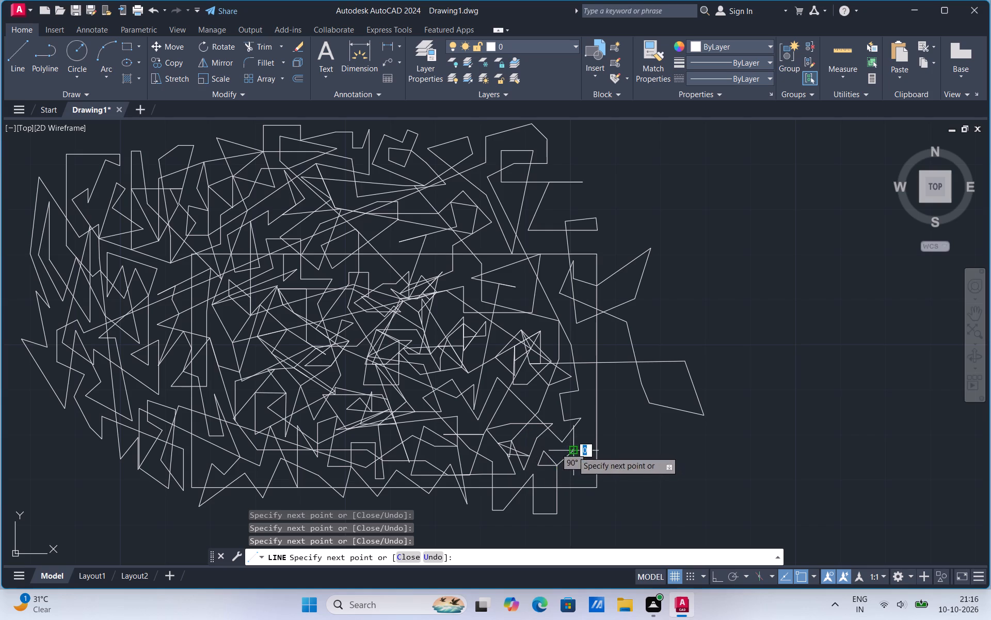
{"action": "left_click_drag", "start_coordinate": [573, 452], "coordinate": [584, 461]}
{"action": "left_click", "coordinate": [584, 461]}
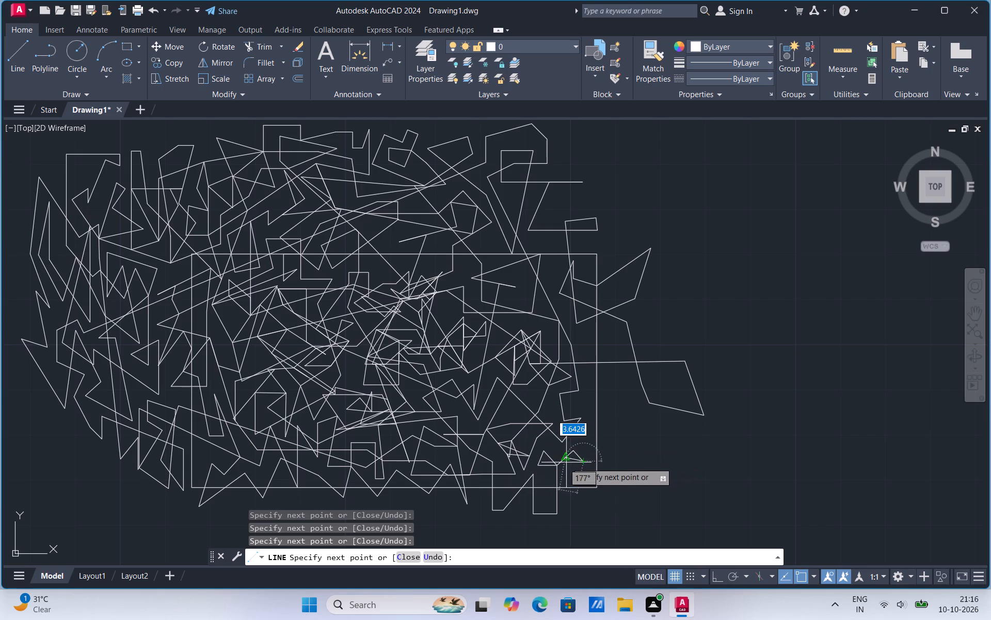
{"action": "left_click_drag", "start_coordinate": [554, 466], "coordinate": [565, 477]}
{"action": "left_click_drag", "start_coordinate": [565, 477], "coordinate": [584, 473]}
{"action": "left_click", "coordinate": [584, 473]}
{"action": "left_click_drag", "start_coordinate": [583, 458], "coordinate": [565, 476]}
{"action": "left_click_drag", "start_coordinate": [565, 476], "coordinate": [570, 463]}
{"action": "left_click_drag", "start_coordinate": [570, 463], "coordinate": [584, 475]}
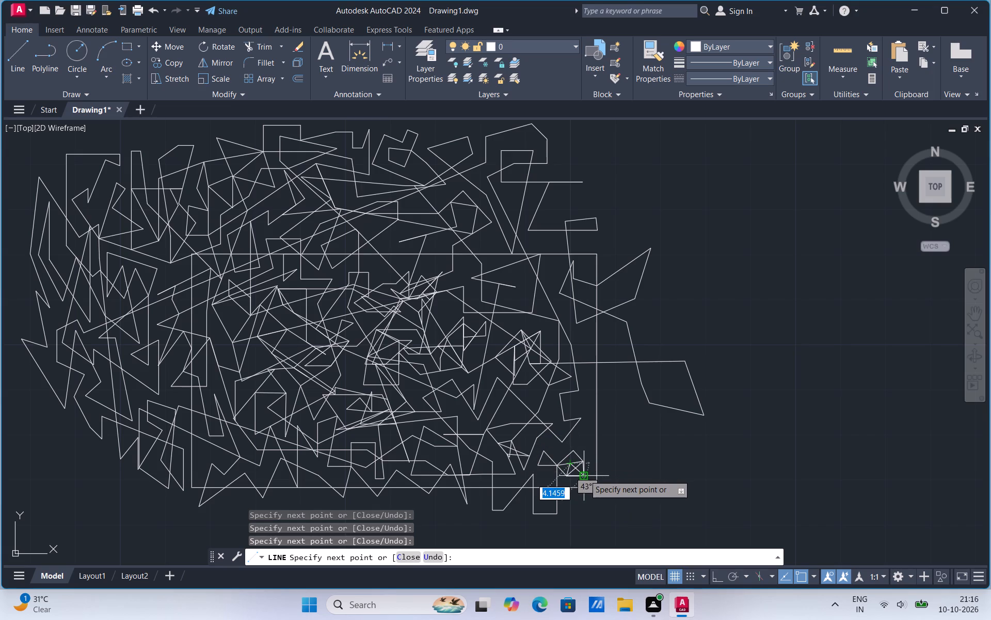
{"action": "left_click", "coordinate": [584, 475]}
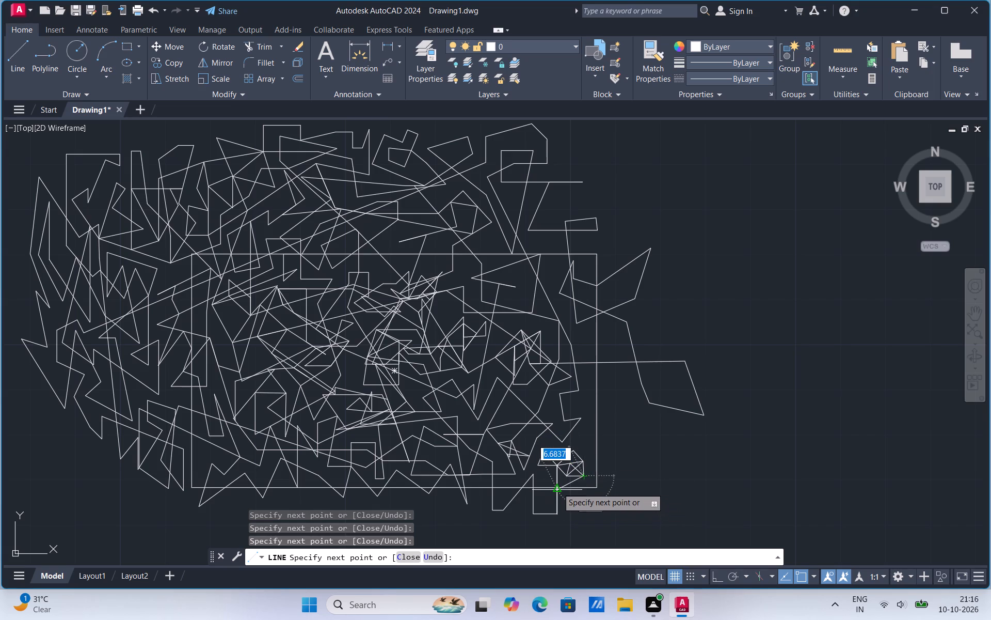
Dip the line in a short spike below the bottom edge, and zigzag it back northwest past the crossed box.
{"action": "left_click", "coordinate": [557, 487]}
{"action": "left_click", "coordinate": [566, 503]}
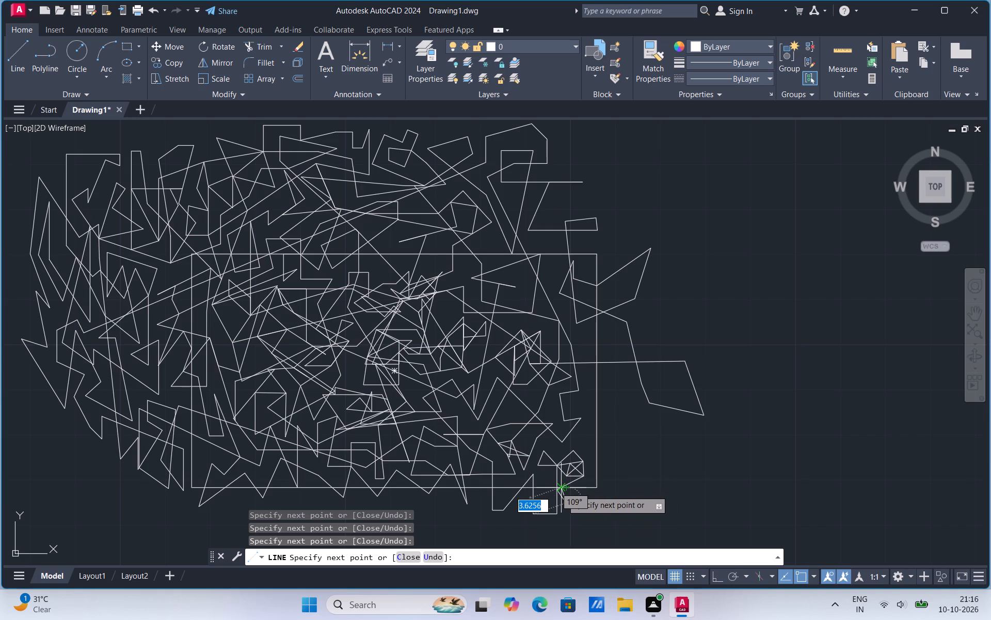
{"action": "left_click", "coordinate": [562, 490]}
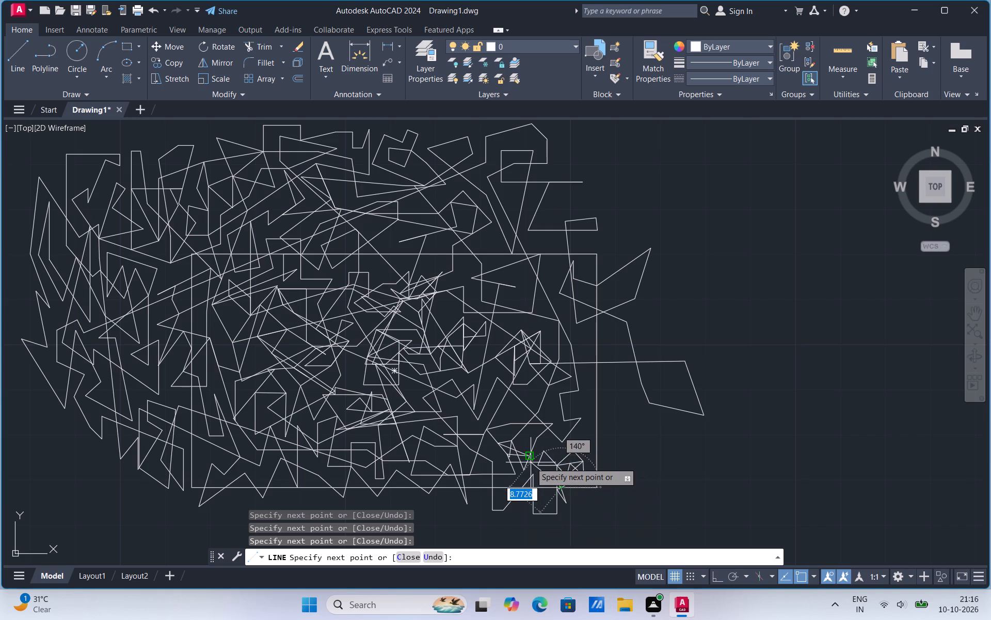
{"action": "left_click", "coordinate": [537, 468]}
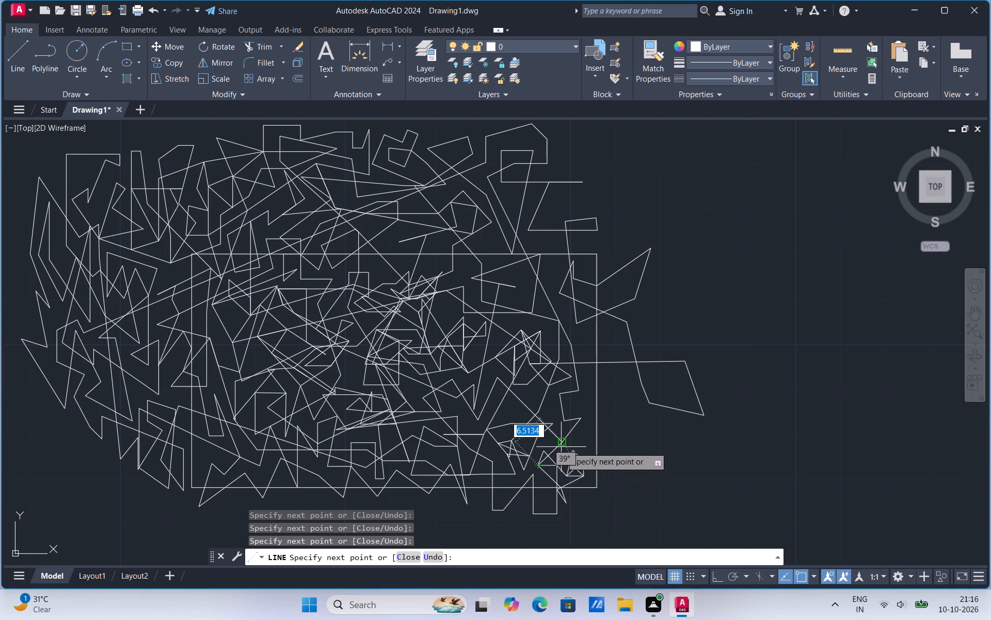
{"action": "left_click_drag", "start_coordinate": [561, 447], "coordinate": [544, 452]}
{"action": "left_click_drag", "start_coordinate": [544, 452], "coordinate": [537, 433]}
{"action": "left_click", "coordinate": [537, 433]}
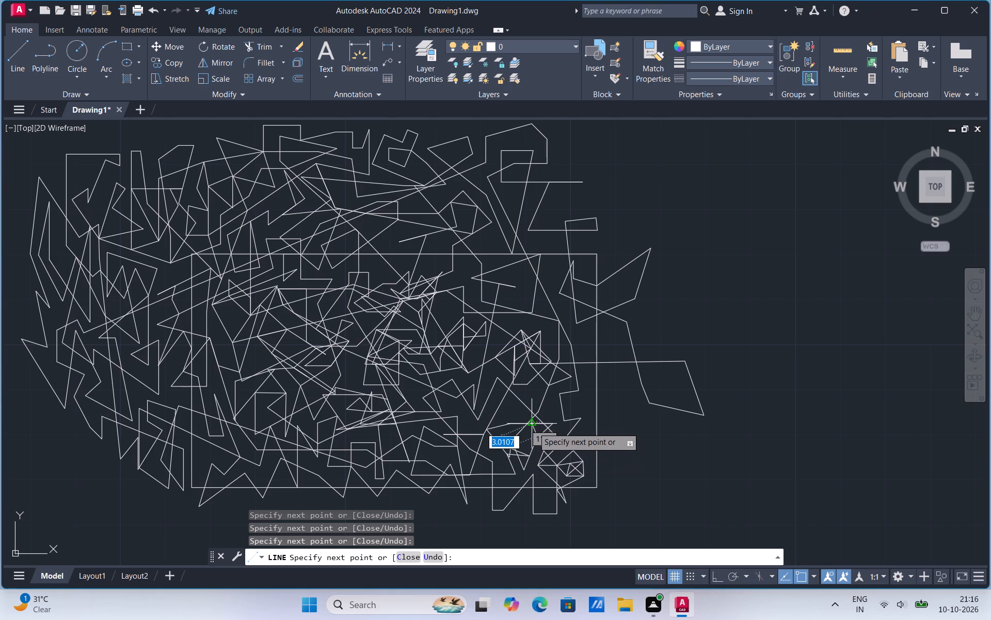
{"action": "left_click", "coordinate": [531, 425]}
Zigzag the line west in short segments through the rectangle's lower eastern half, ending near the rectangle's centre.
{"action": "left_click", "coordinate": [507, 401]}
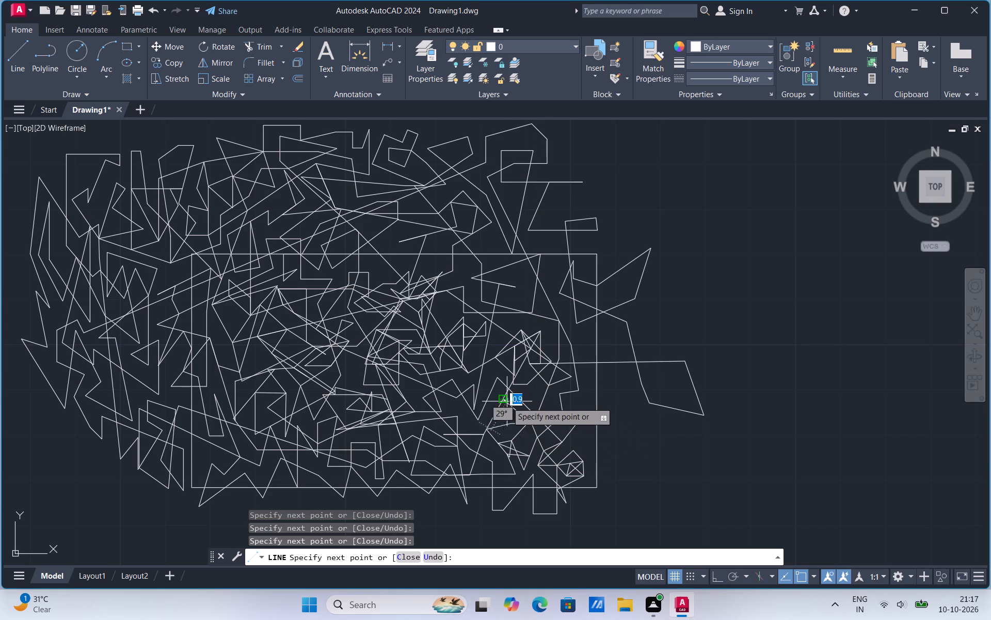
{"action": "left_click_drag", "start_coordinate": [507, 425], "coordinate": [521, 403]}
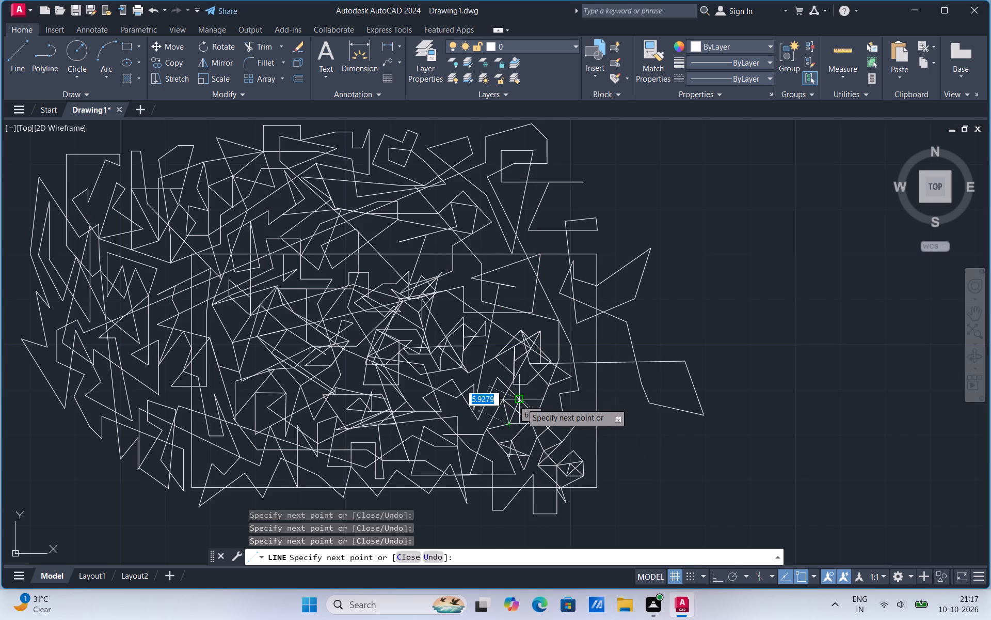
{"action": "left_click_drag", "start_coordinate": [521, 403], "coordinate": [521, 404]}
{"action": "left_click_drag", "start_coordinate": [521, 404], "coordinate": [493, 414]}
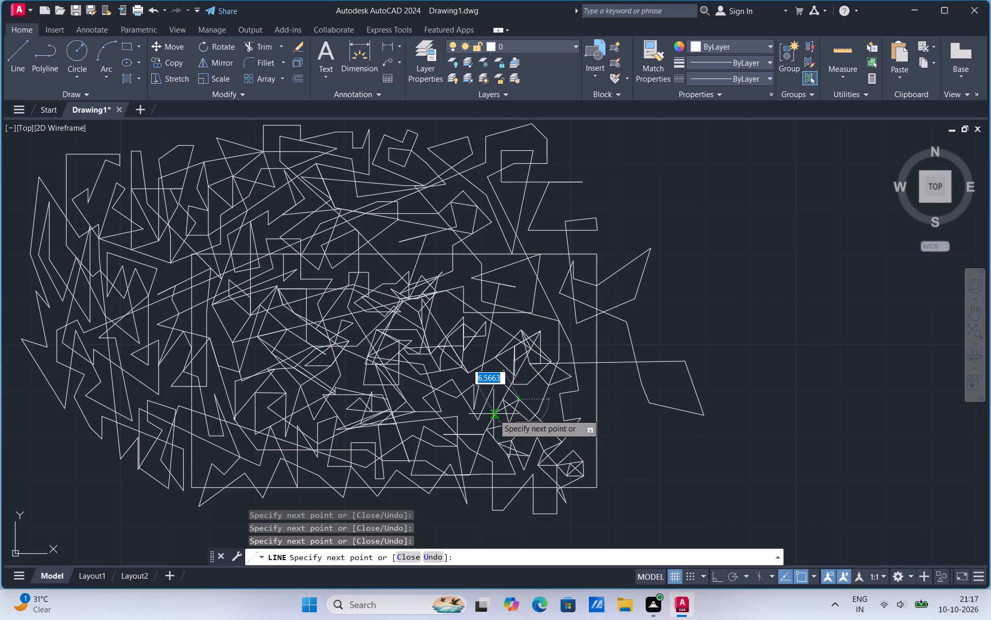
{"action": "left_click", "coordinate": [493, 414]}
{"action": "left_click", "coordinate": [490, 397]}
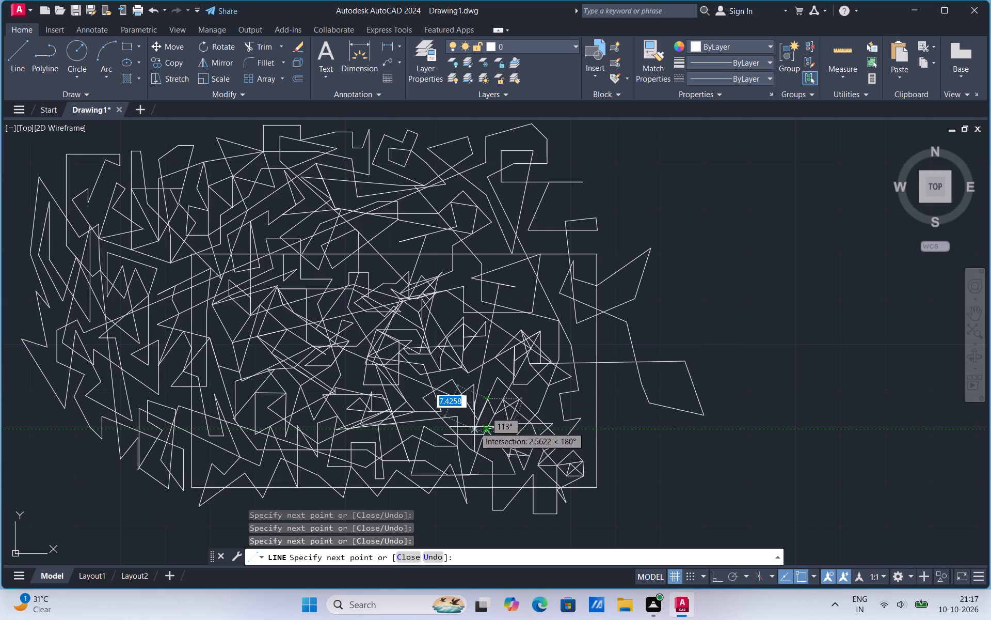
{"action": "left_click_drag", "start_coordinate": [457, 419], "coordinate": [486, 430]}
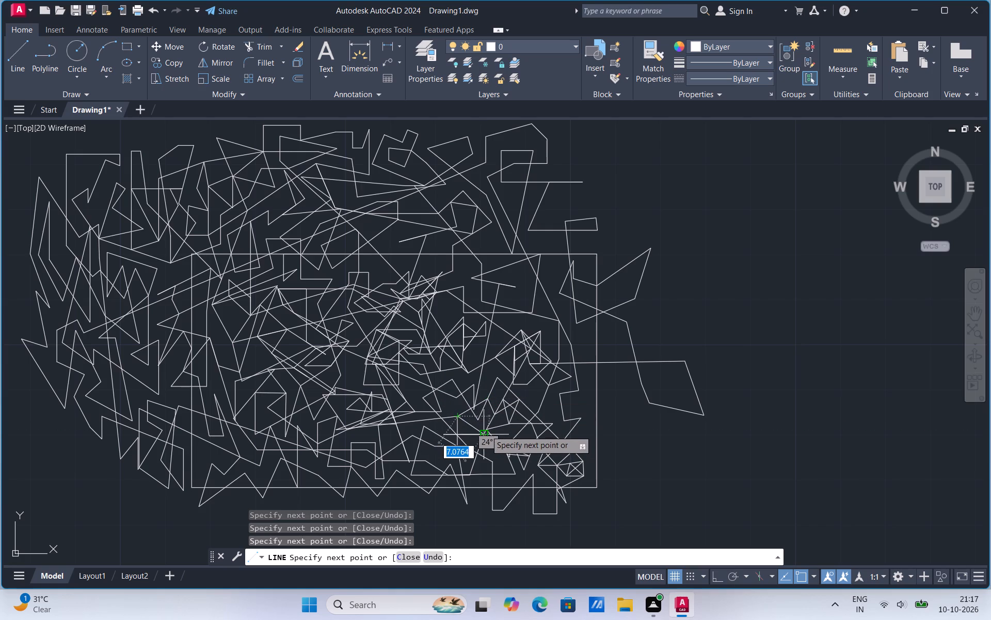
{"action": "left_click_drag", "start_coordinate": [486, 430], "coordinate": [491, 426]}
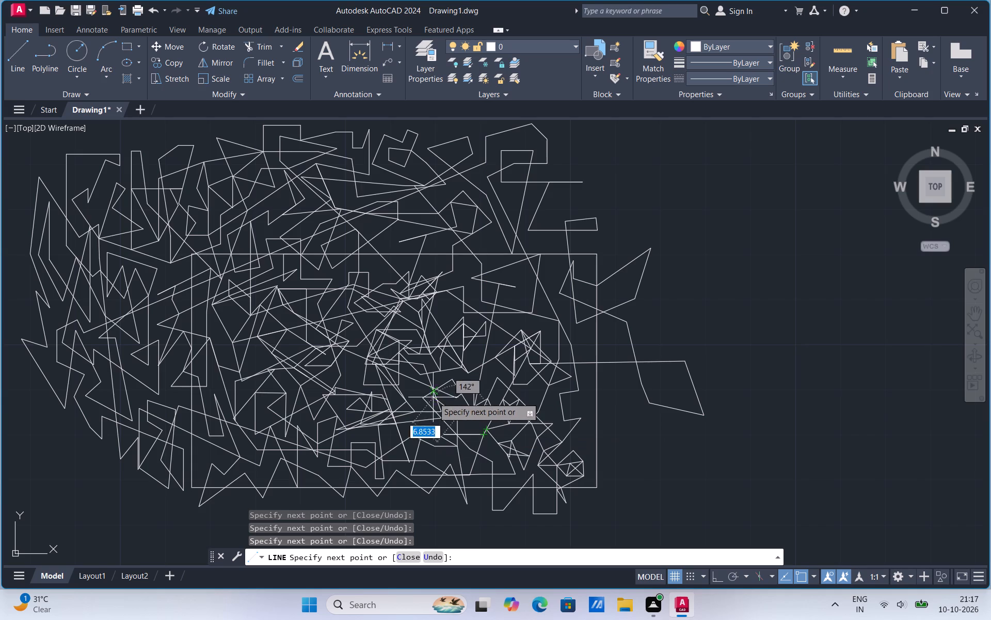
{"action": "left_click", "coordinate": [423, 401]}
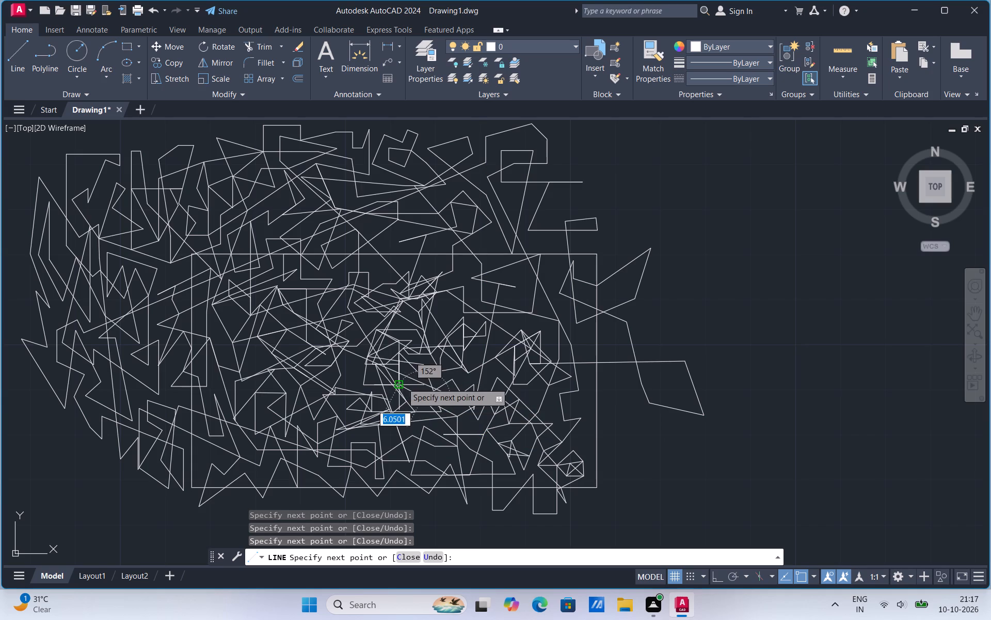
{"action": "left_click", "coordinate": [402, 383]}
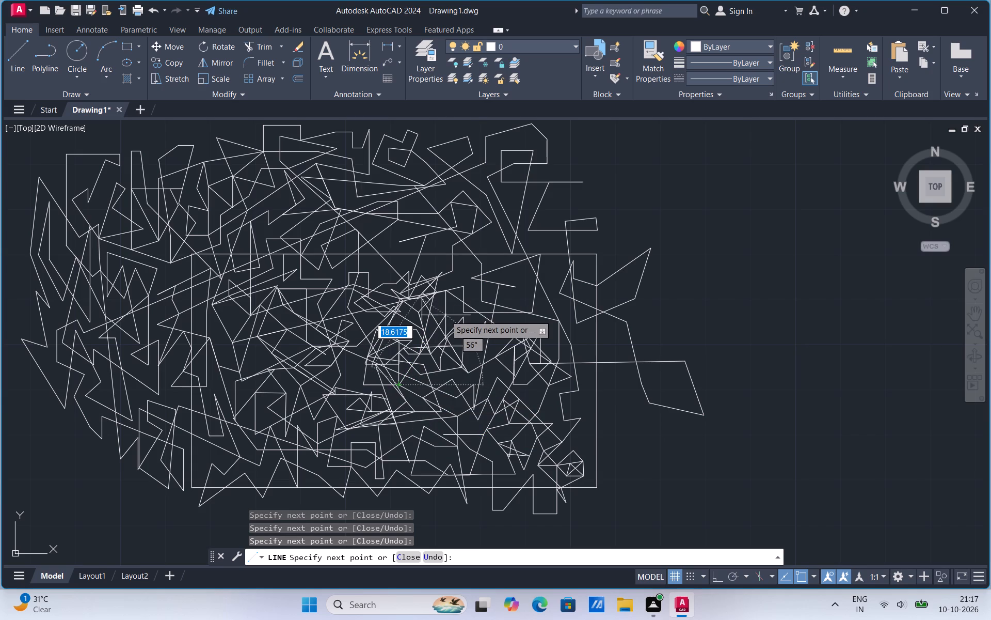
Run the line north across the rectangle's top edge, northwest above it, and back east in a long segment that turns south.
{"action": "left_click_drag", "start_coordinate": [445, 315], "coordinate": [443, 265]}
{"action": "left_click", "coordinate": [443, 265]}
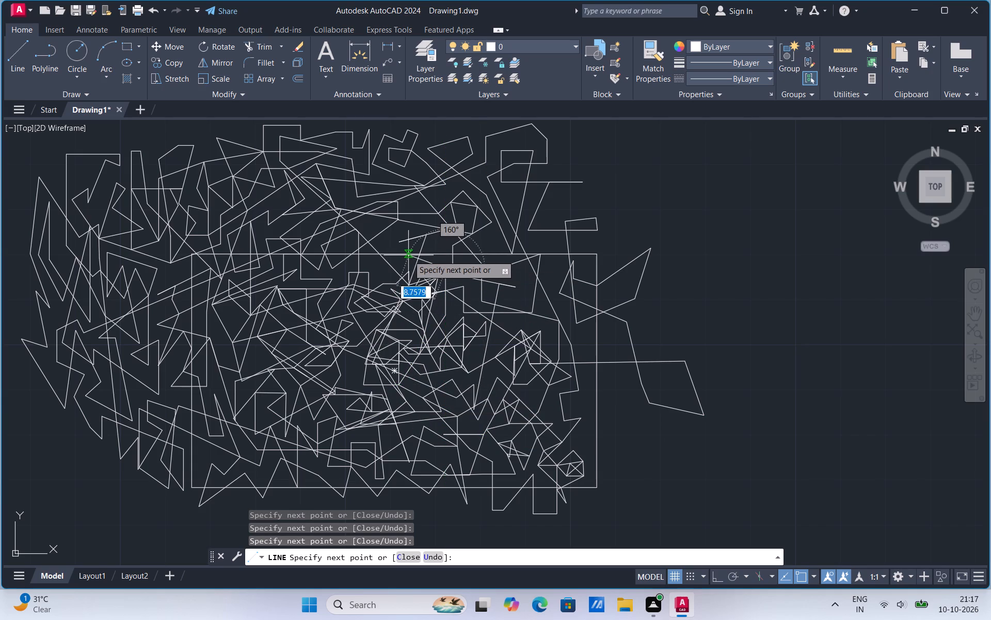
{"action": "left_click", "coordinate": [408, 259]}
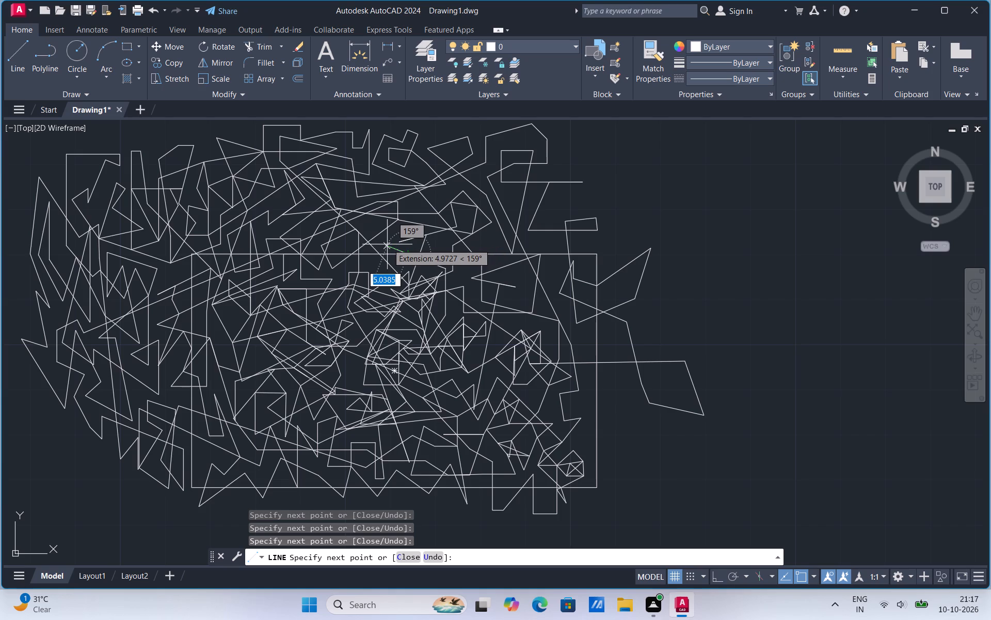
{"action": "left_click", "coordinate": [387, 244]}
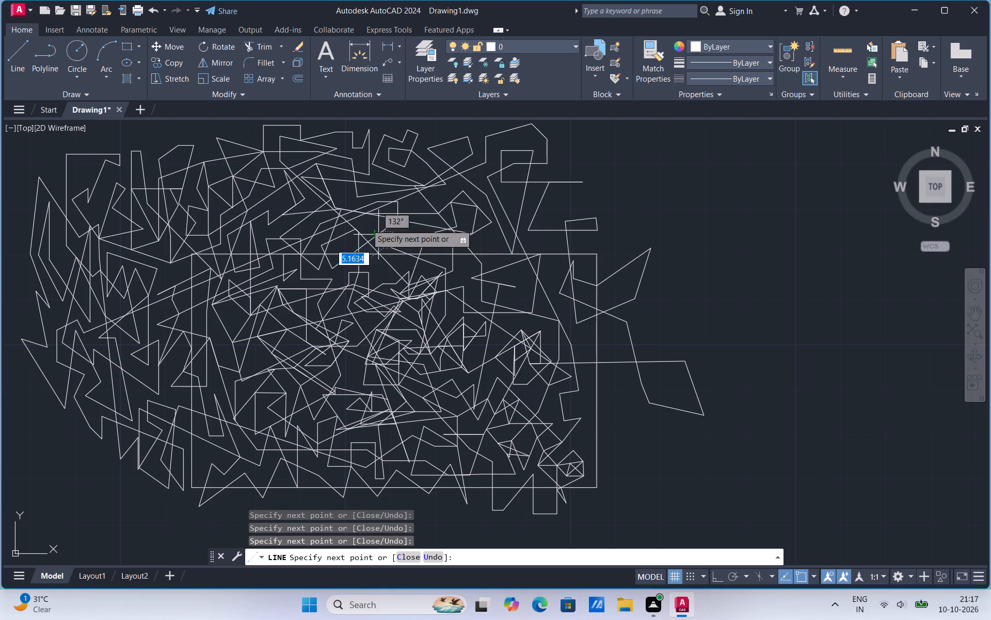
{"action": "left_click", "coordinate": [345, 198]}
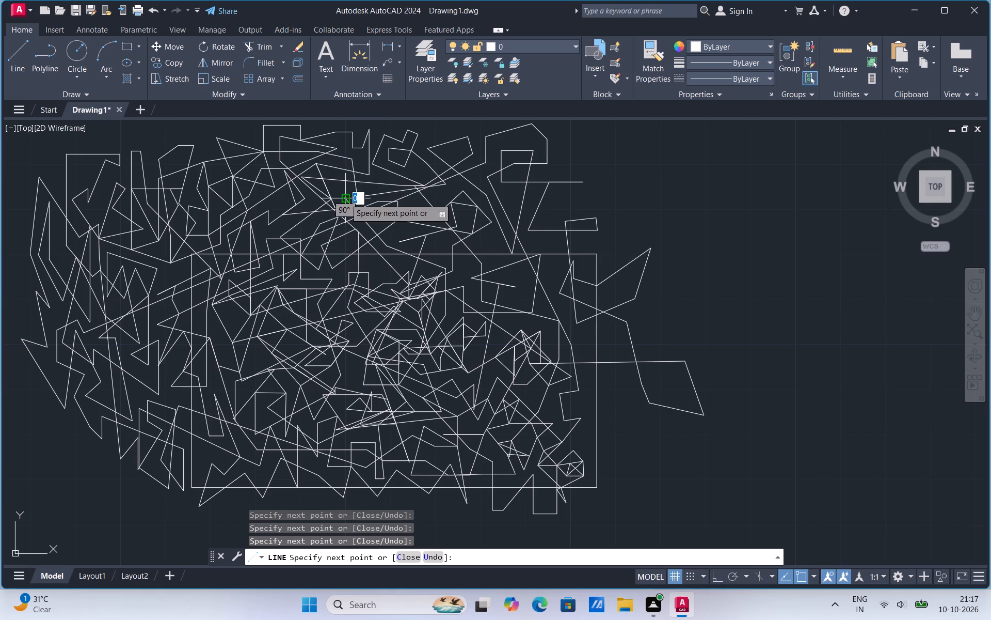
{"action": "left_click", "coordinate": [484, 176]}
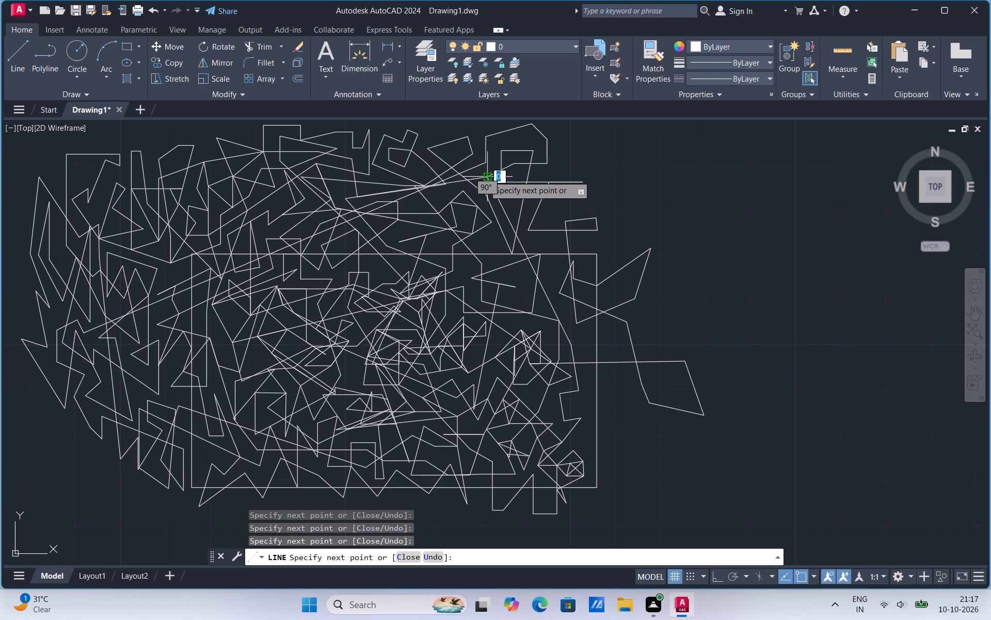
{"action": "left_click", "coordinate": [480, 243]}
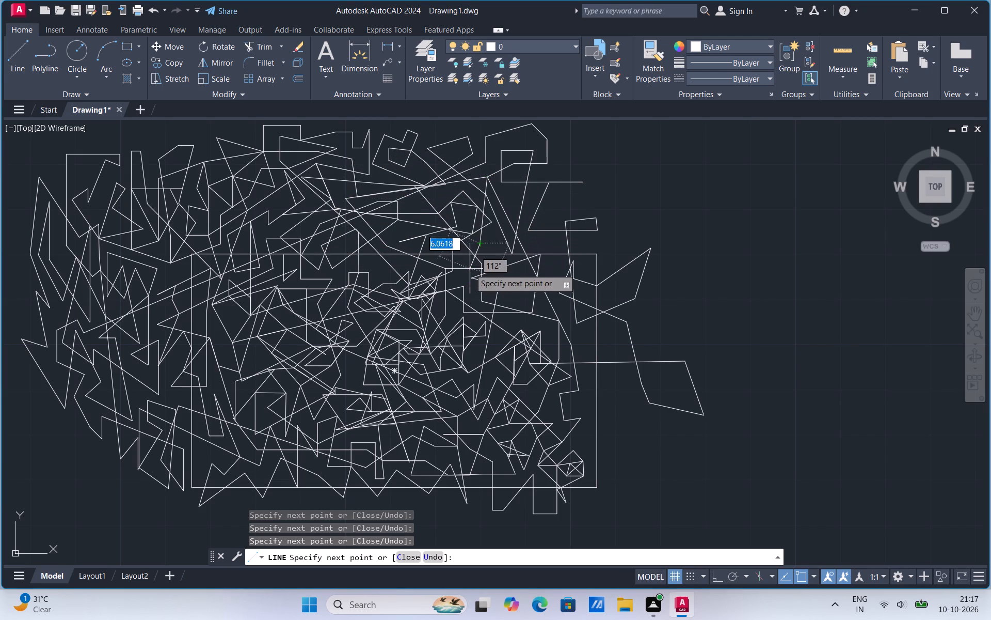
Dip the line into the rectangle's northeast part and bring it north to the open end of the horizontal line above.
{"action": "left_click_drag", "start_coordinate": [467, 272], "coordinate": [520, 283]}
{"action": "left_click", "coordinate": [520, 283]}
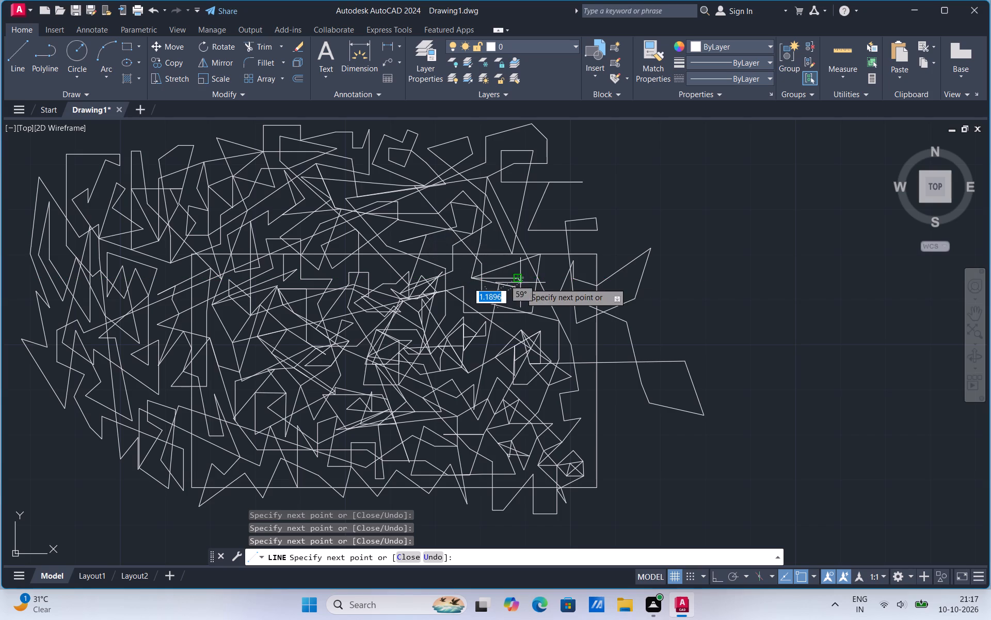
{"action": "left_click", "coordinate": [549, 215]}
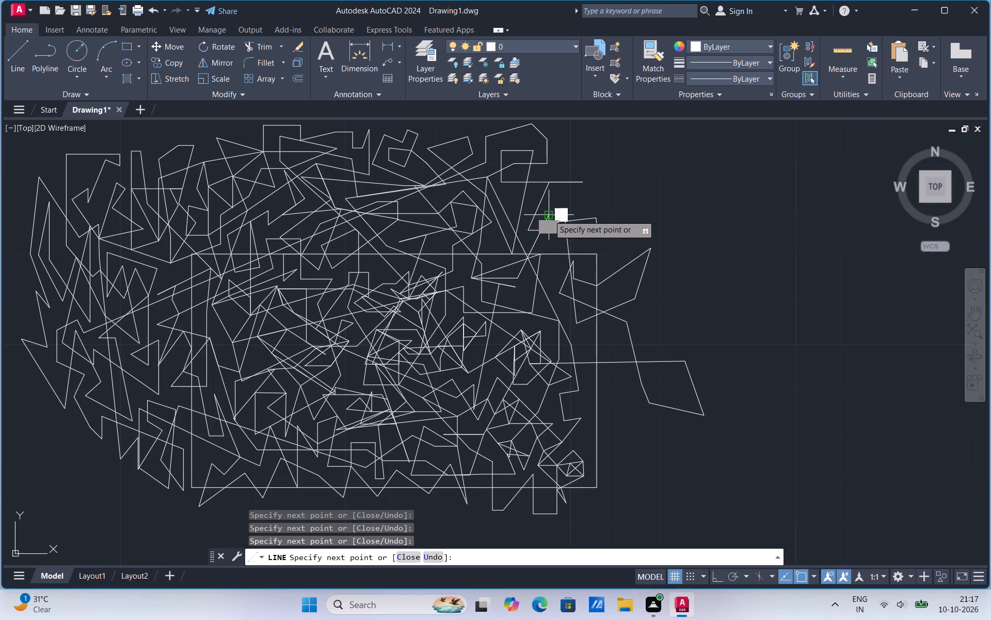
{"action": "left_click", "coordinate": [570, 203]}
{"action": "left_click", "coordinate": [590, 210]}
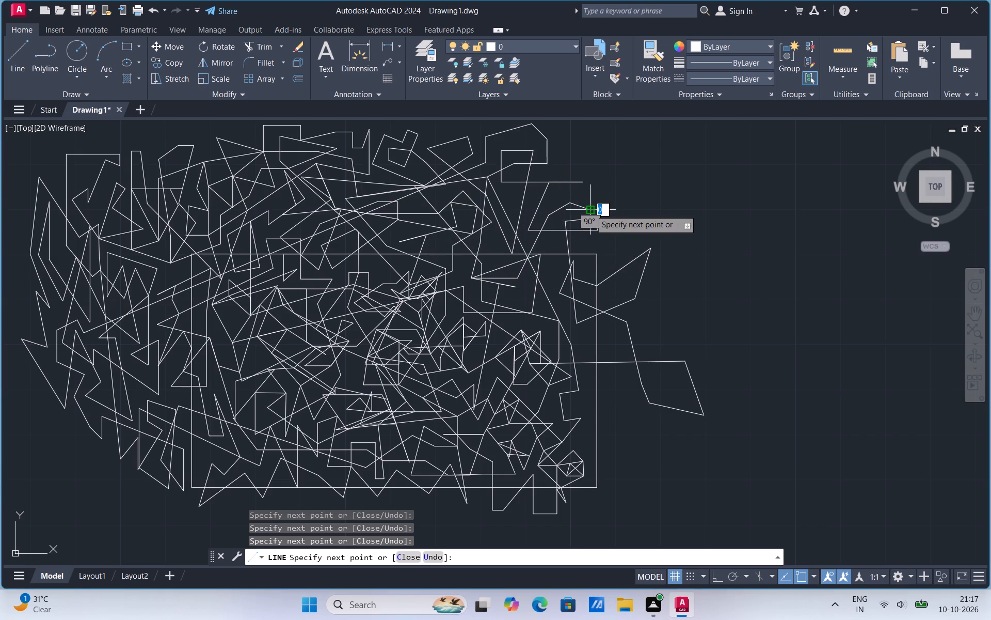
{"action": "left_click", "coordinate": [600, 199]}
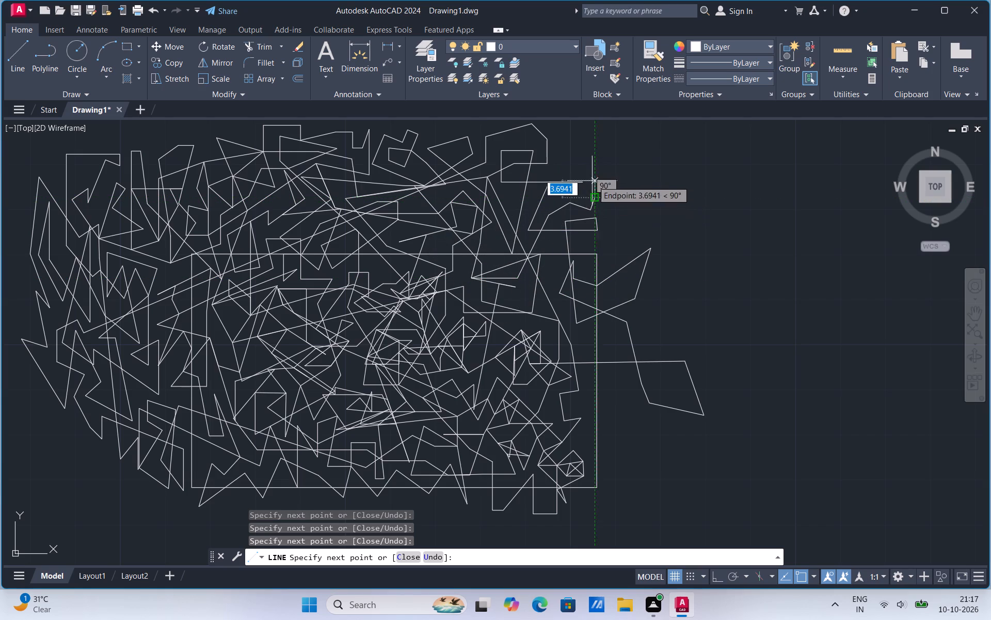
{"action": "left_click", "coordinate": [579, 183]}
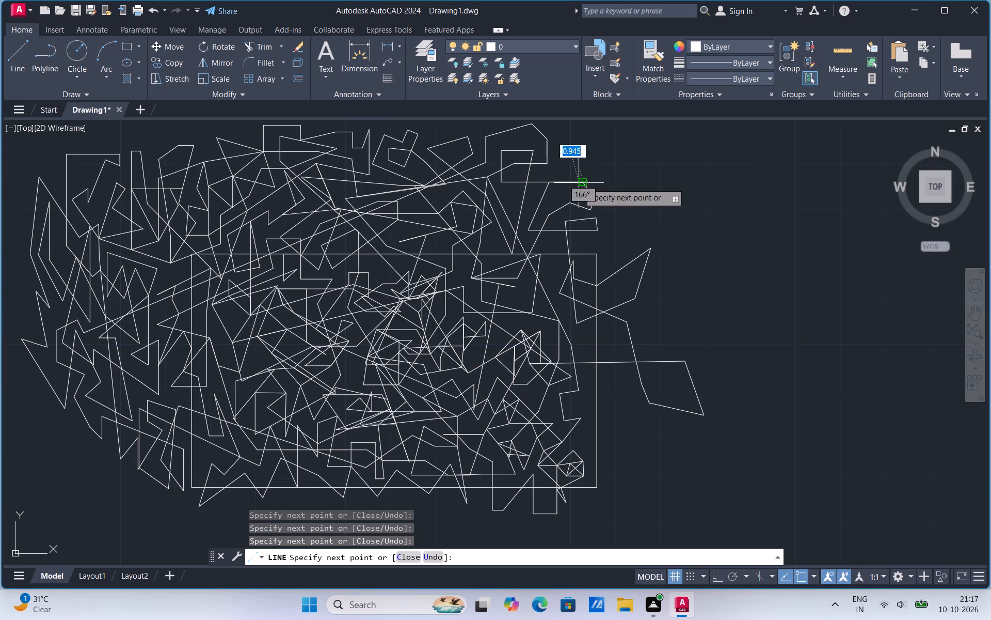
Draw a fan of narrow spikes with the line, radiating from one point above the rectangle's northeast corner.
{"action": "left_click_drag", "start_coordinate": [598, 166], "coordinate": [597, 197]}
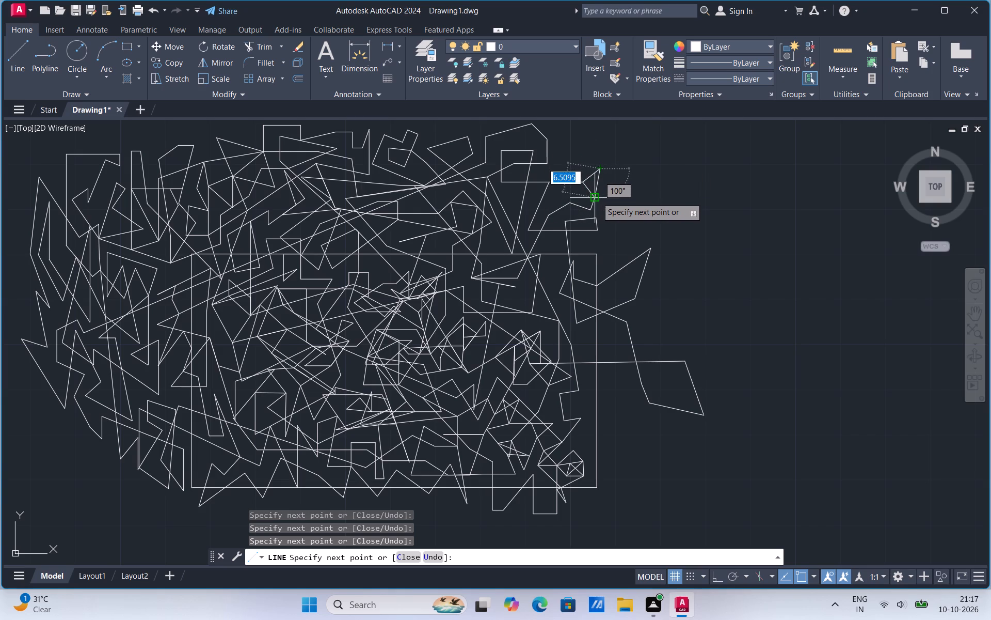
{"action": "left_click_drag", "start_coordinate": [597, 197], "coordinate": [626, 185]}
{"action": "left_click", "coordinate": [626, 185]}
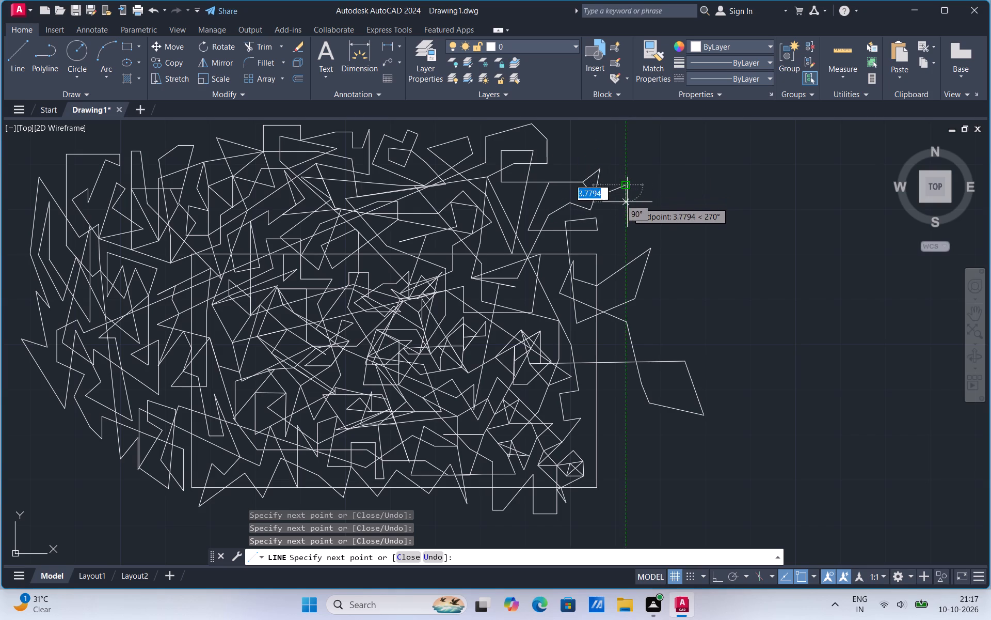
{"action": "left_click_drag", "start_coordinate": [627, 203], "coordinate": [591, 200]}
{"action": "left_click_drag", "start_coordinate": [591, 200], "coordinate": [613, 226]}
{"action": "left_click", "coordinate": [613, 226]}
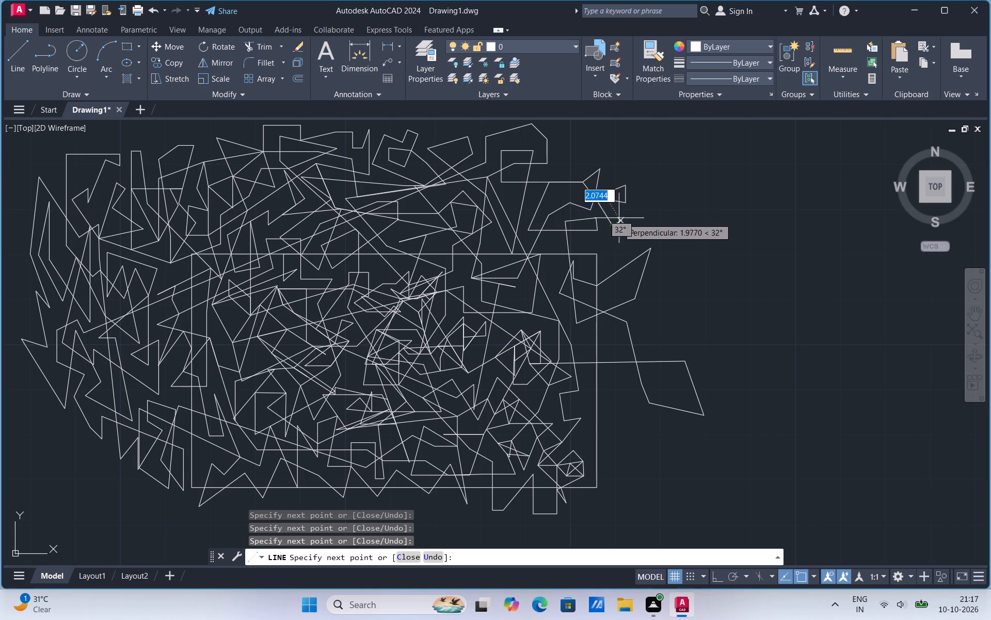
{"action": "left_click_drag", "start_coordinate": [619, 216], "coordinate": [597, 201]}
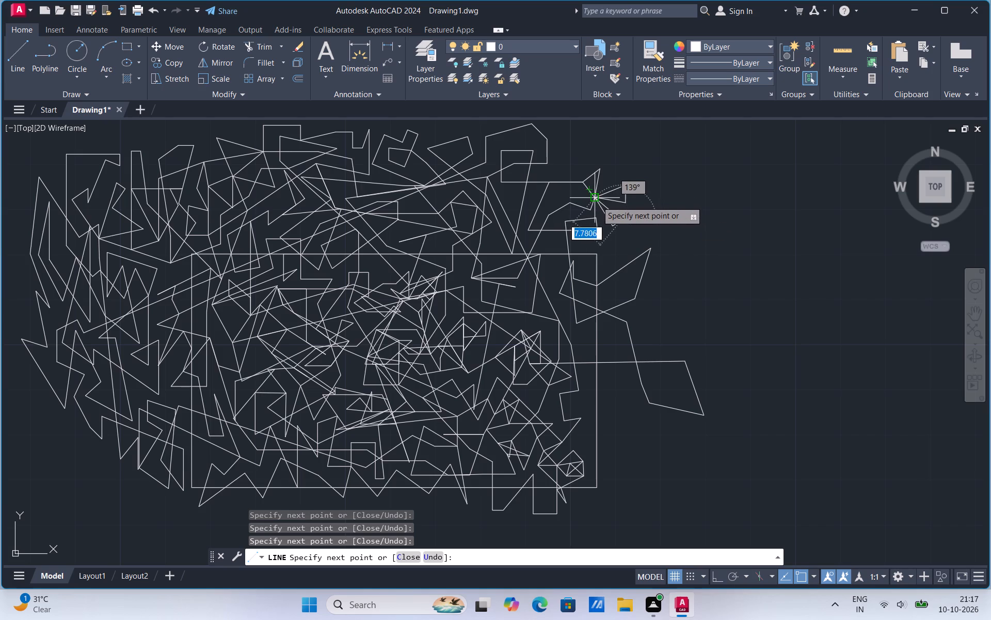
{"action": "left_click_drag", "start_coordinate": [597, 201], "coordinate": [597, 202]}
{"action": "left_click", "coordinate": [597, 202]}
{"action": "left_click_drag", "start_coordinate": [631, 152], "coordinate": [631, 171]}
{"action": "left_click_drag", "start_coordinate": [631, 171], "coordinate": [592, 202]}
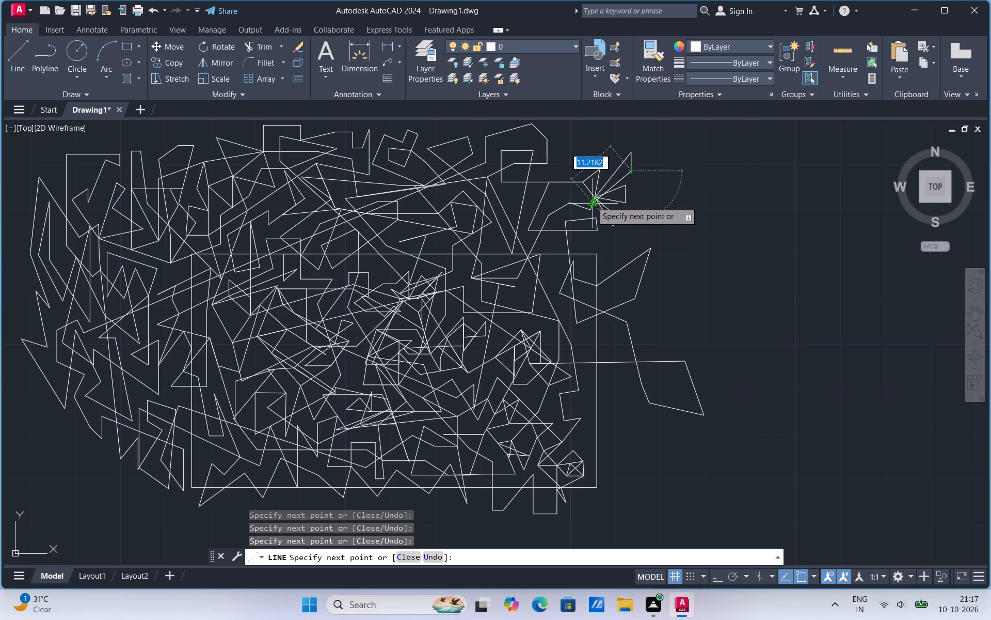
{"action": "left_click_drag", "start_coordinate": [592, 202], "coordinate": [609, 147]}
{"action": "left_click", "coordinate": [609, 147]}
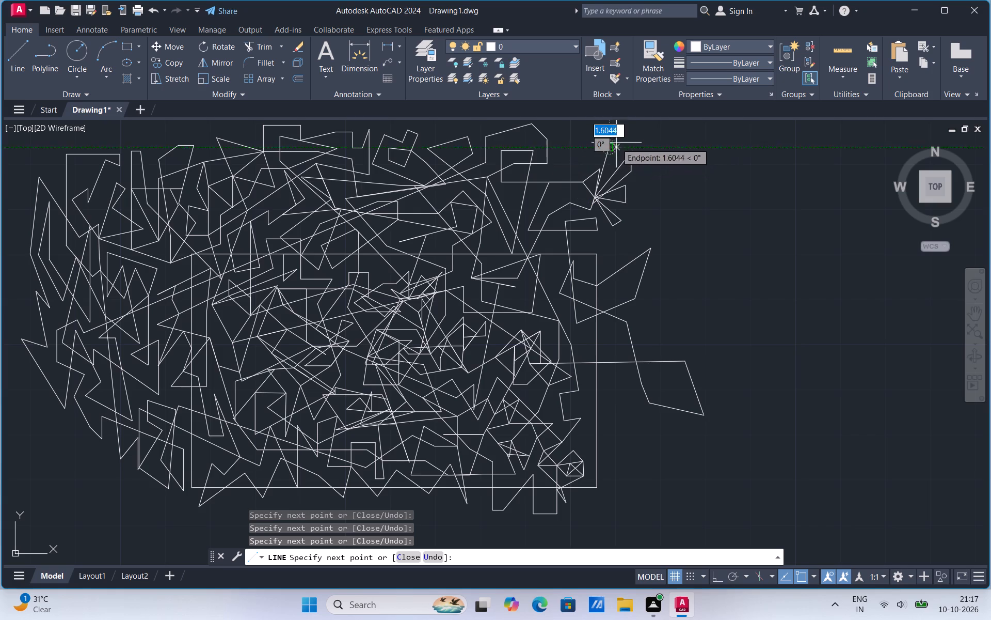
{"action": "left_click", "coordinate": [621, 138]}
Zigzag the line in small crossing peaks just west of the spike fan, turning south to a short eastward segment.
{"action": "left_click_drag", "start_coordinate": [622, 149], "coordinate": [578, 158]}
{"action": "left_click", "coordinate": [578, 158]}
{"action": "left_click", "coordinate": [567, 140]}
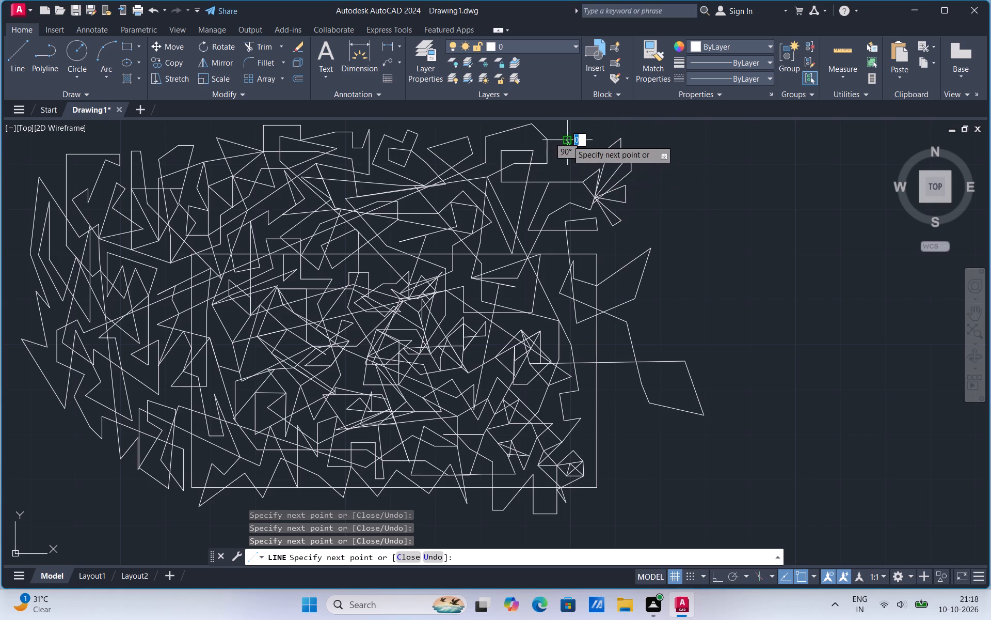
{"action": "left_click_drag", "start_coordinate": [557, 168], "coordinate": [581, 173]}
{"action": "left_click", "coordinate": [581, 173]}
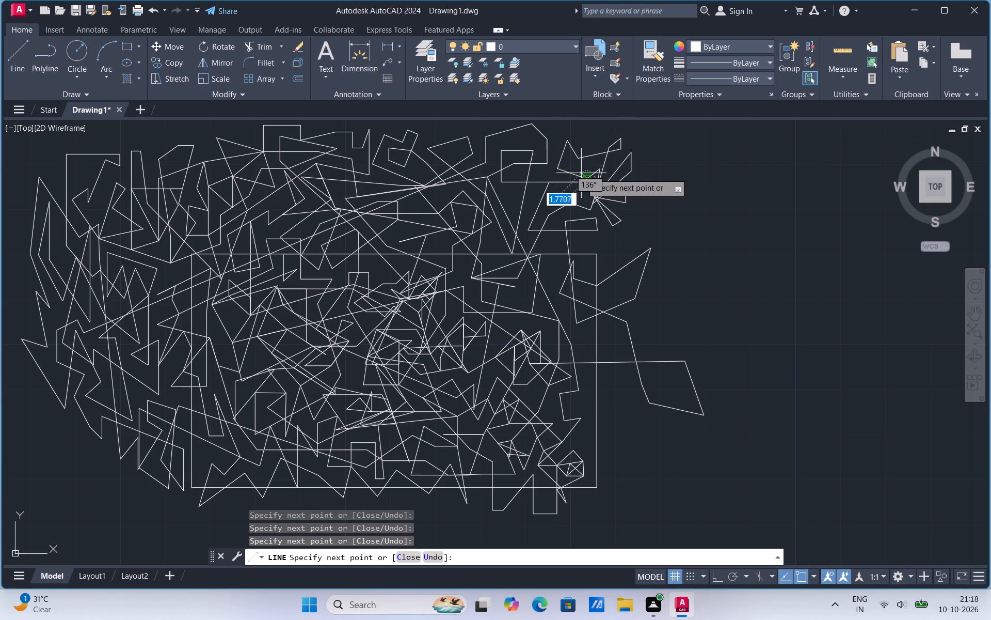
{"action": "left_click_drag", "start_coordinate": [549, 143], "coordinate": [581, 138]}
{"action": "left_click", "coordinate": [581, 138]}
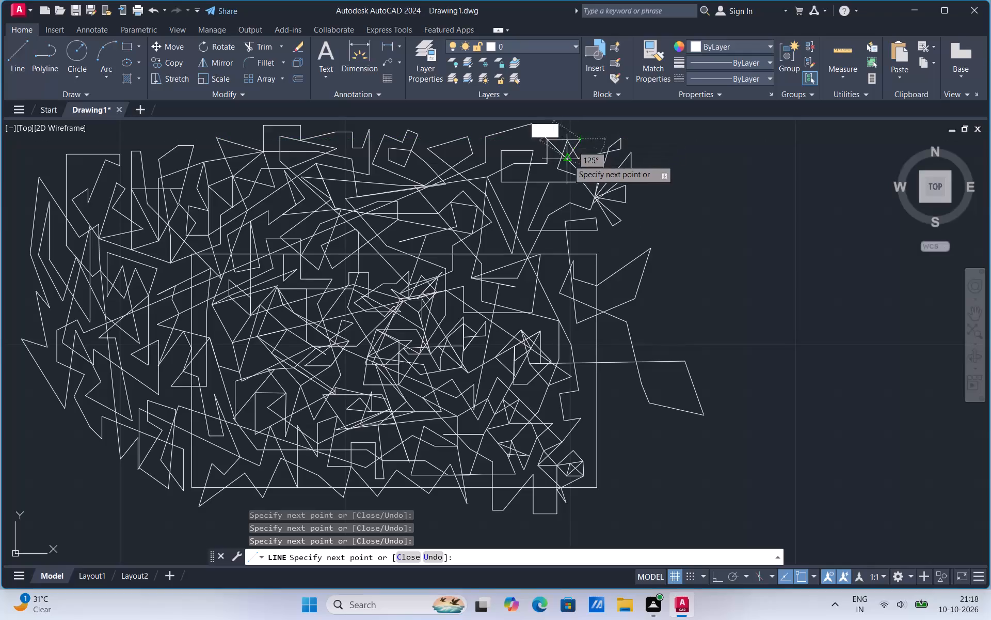
{"action": "left_click_drag", "start_coordinate": [547, 177], "coordinate": [552, 194]}
{"action": "left_click", "coordinate": [552, 194]}
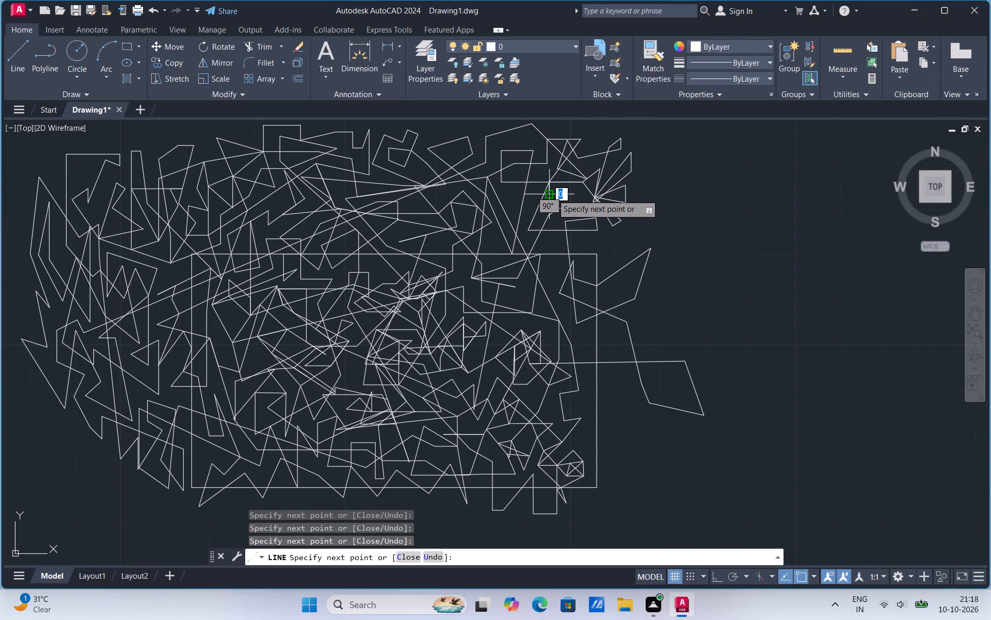
{"action": "left_click", "coordinate": [568, 190]}
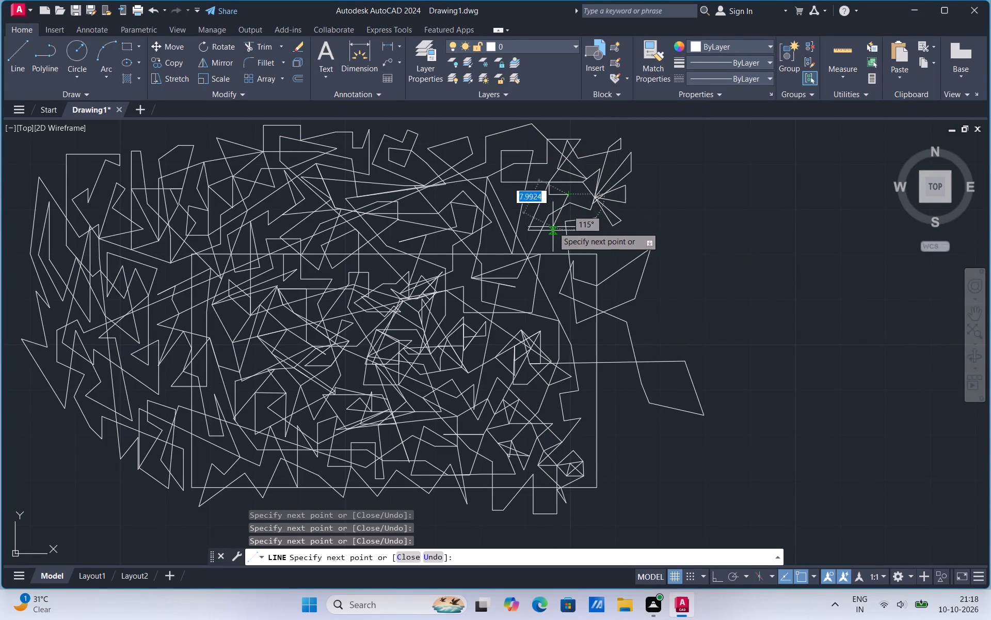
Run the line east past the rectangle's northeast corner into a small spike, up to a northeast peak, and briefly south.
{"action": "left_click_drag", "start_coordinate": [550, 243], "coordinate": [642, 234]}
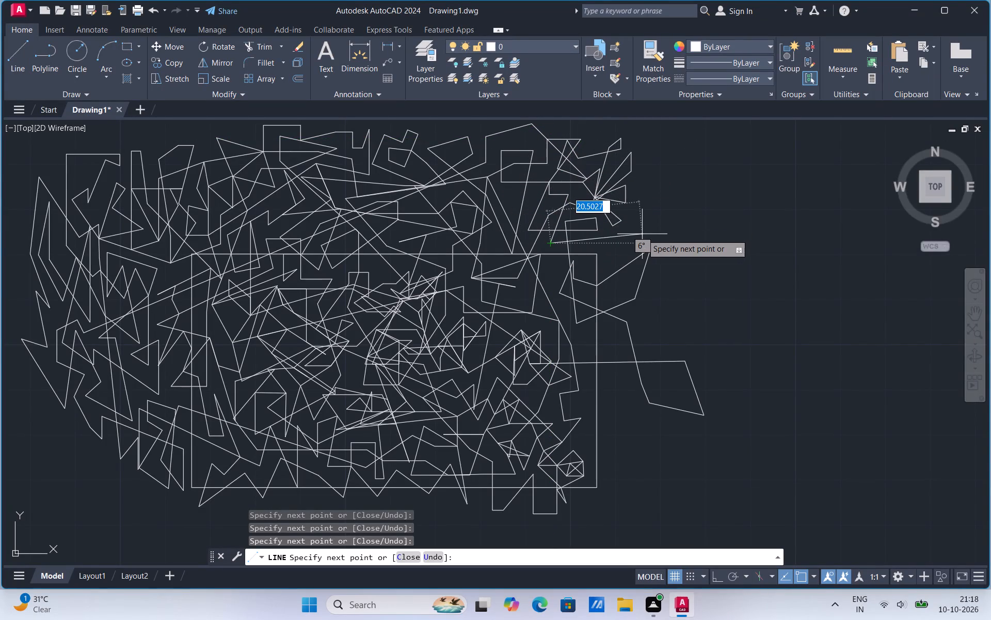
{"action": "left_click", "coordinate": [642, 234]}
{"action": "left_click", "coordinate": [649, 209]}
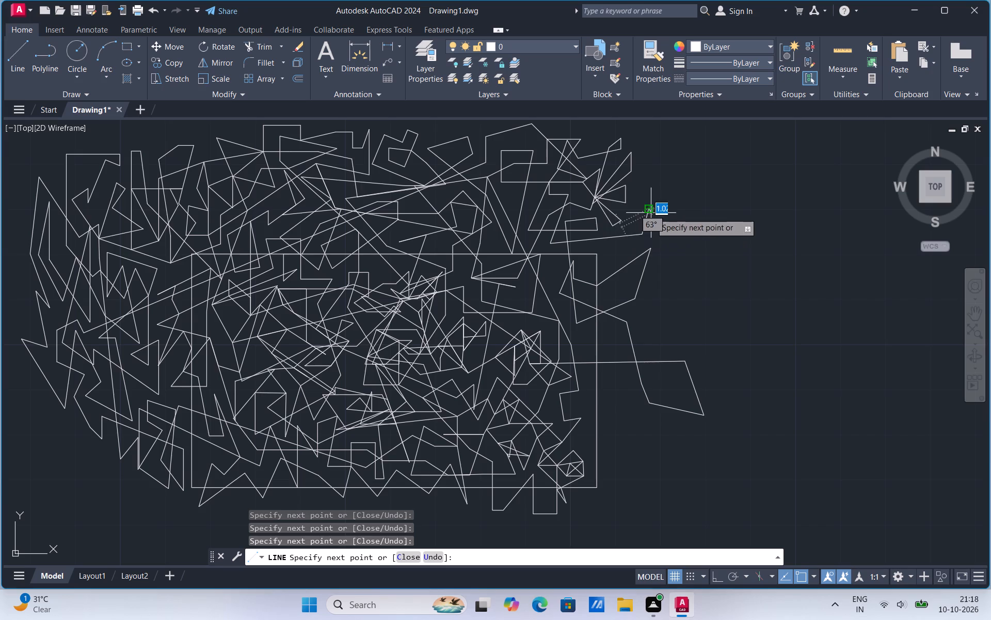
{"action": "left_click_drag", "start_coordinate": [654, 237], "coordinate": [735, 199]}
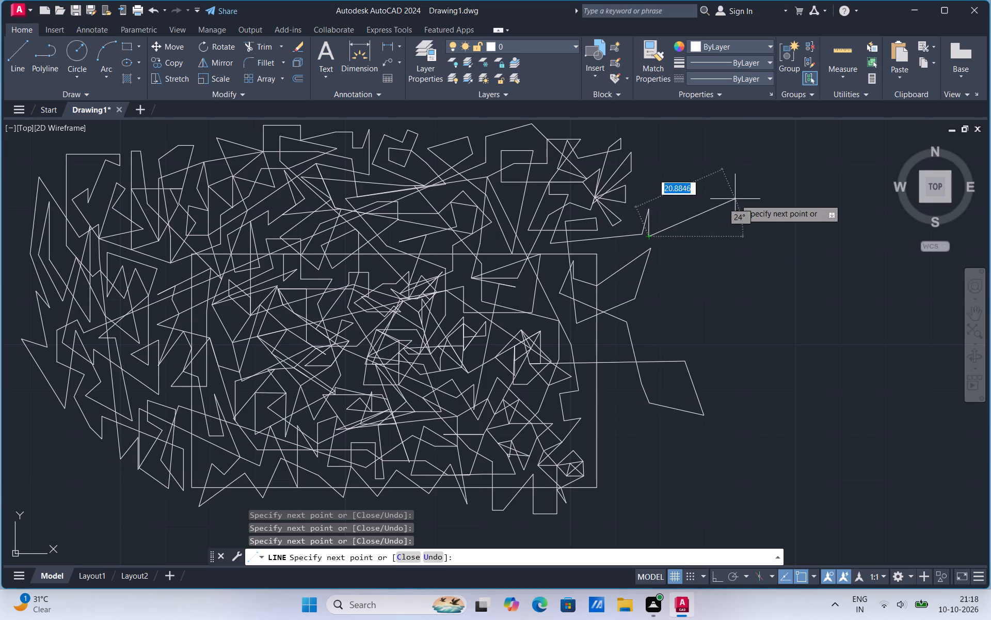
{"action": "left_click", "coordinate": [735, 199]}
{"action": "left_click", "coordinate": [727, 240]}
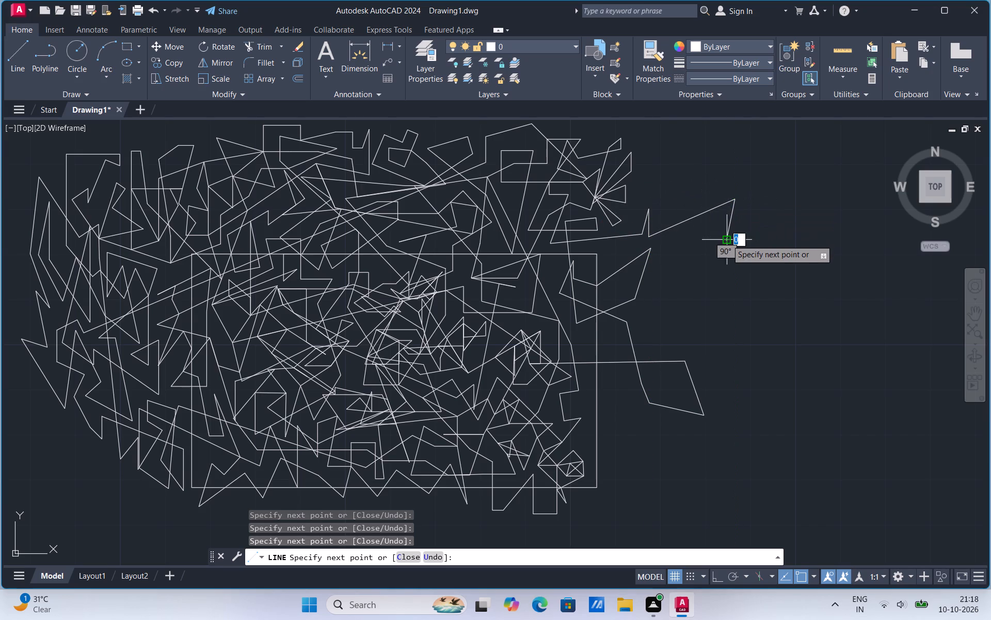
Bring the line northwest into a small diamond-shaped loop beside the peak and drop it south to a low point.
{"action": "left_click_drag", "start_coordinate": [685, 200], "coordinate": [699, 185]}
{"action": "left_click_drag", "start_coordinate": [699, 185], "coordinate": [702, 189]}
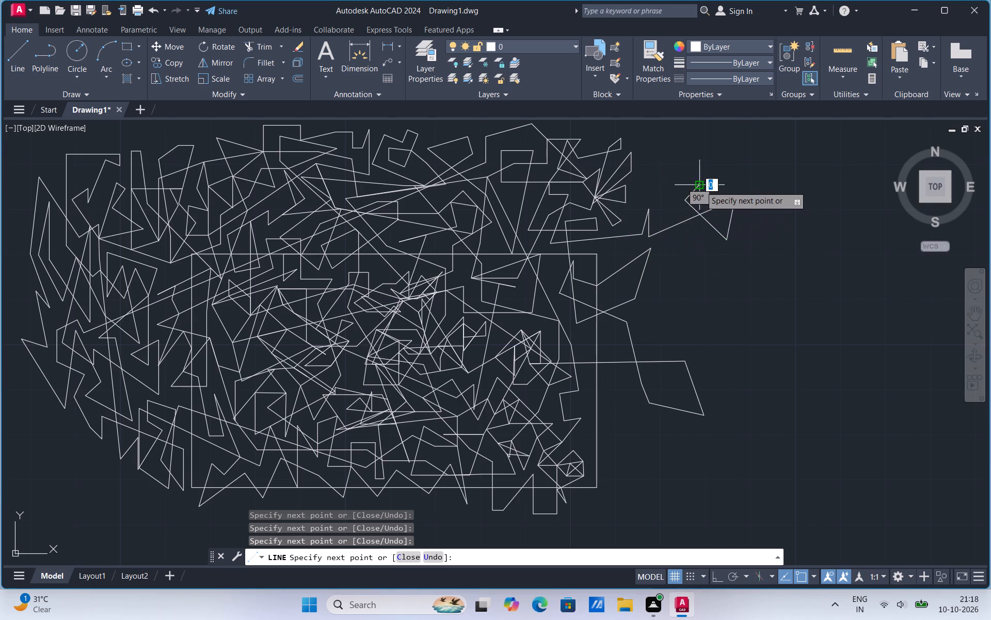
{"action": "left_click_drag", "start_coordinate": [702, 189], "coordinate": [711, 198]}
{"action": "left_click", "coordinate": [711, 198]}
{"action": "left_click", "coordinate": [686, 259]}
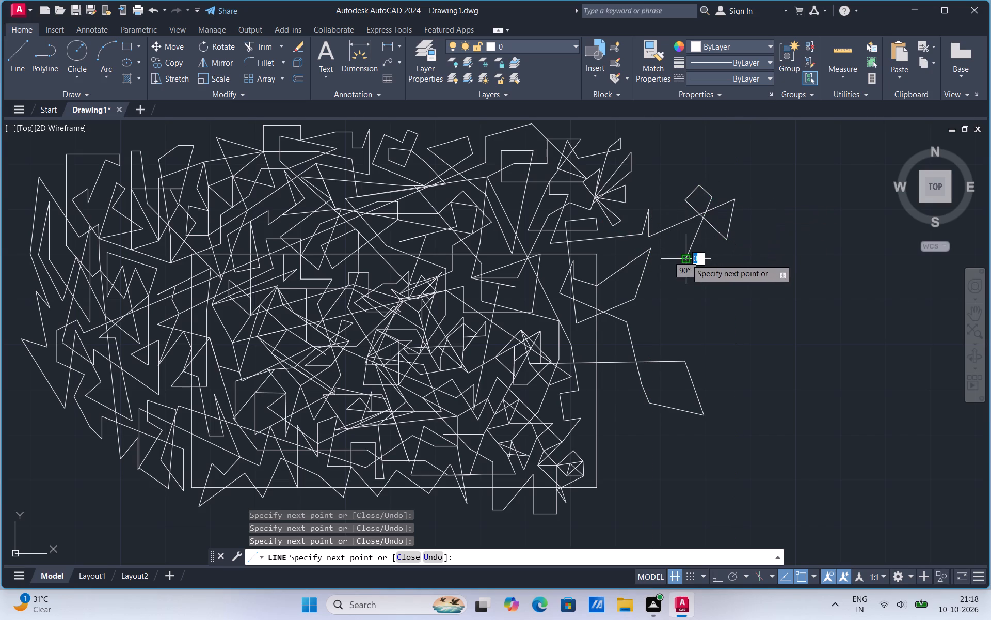
Zigzag the line north and south in a narrow V west of the diamond, returning east to the peak's lower corner.
{"action": "left_click", "coordinate": [670, 194]}
{"action": "left_click", "coordinate": [653, 185]}
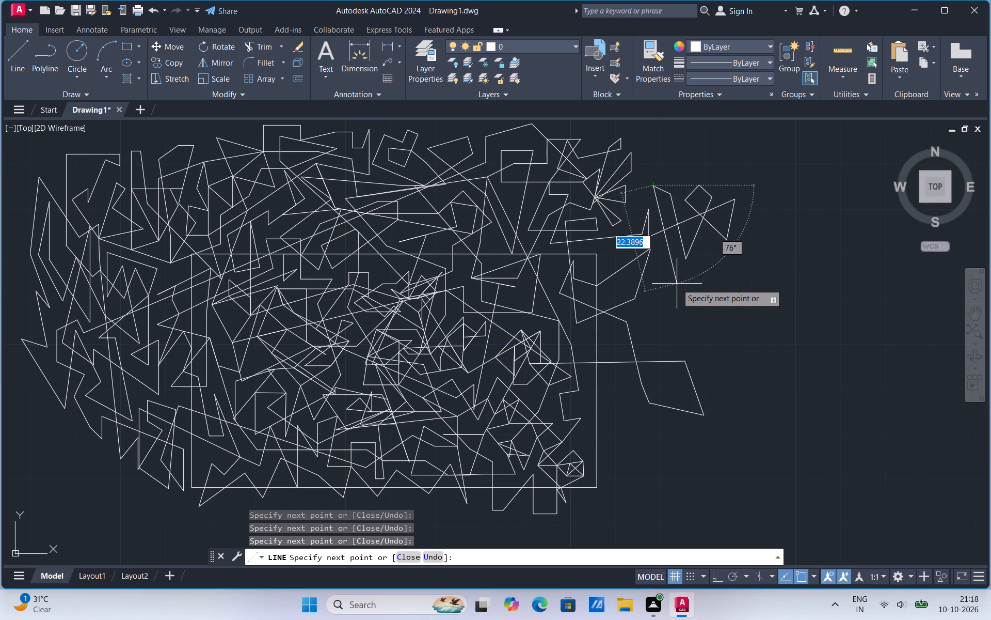
{"action": "left_click_drag", "start_coordinate": [677, 284], "coordinate": [684, 257]}
{"action": "left_click", "coordinate": [684, 257]}
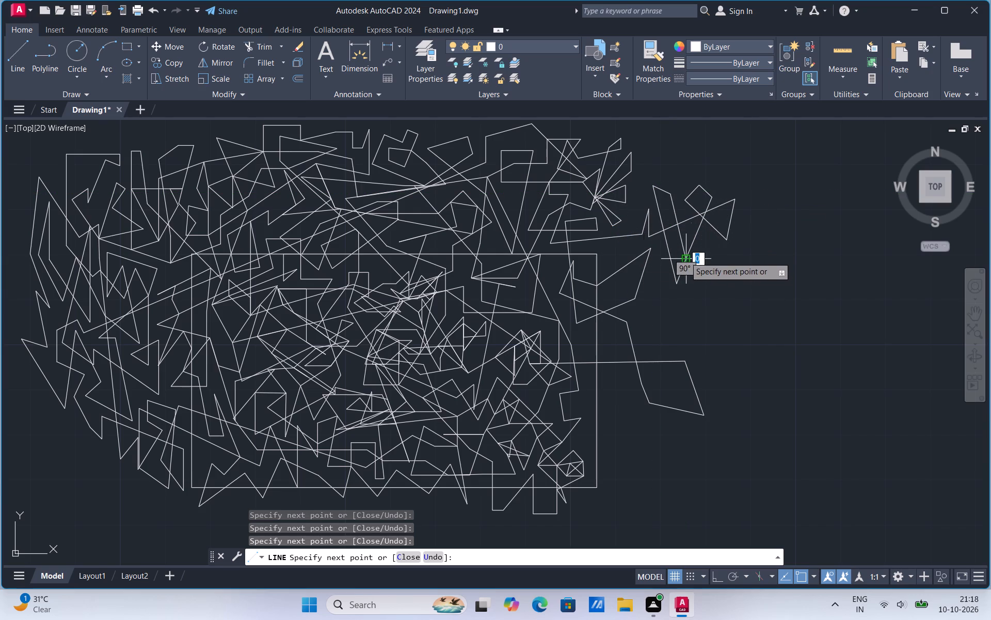
{"action": "left_click", "coordinate": [726, 236]}
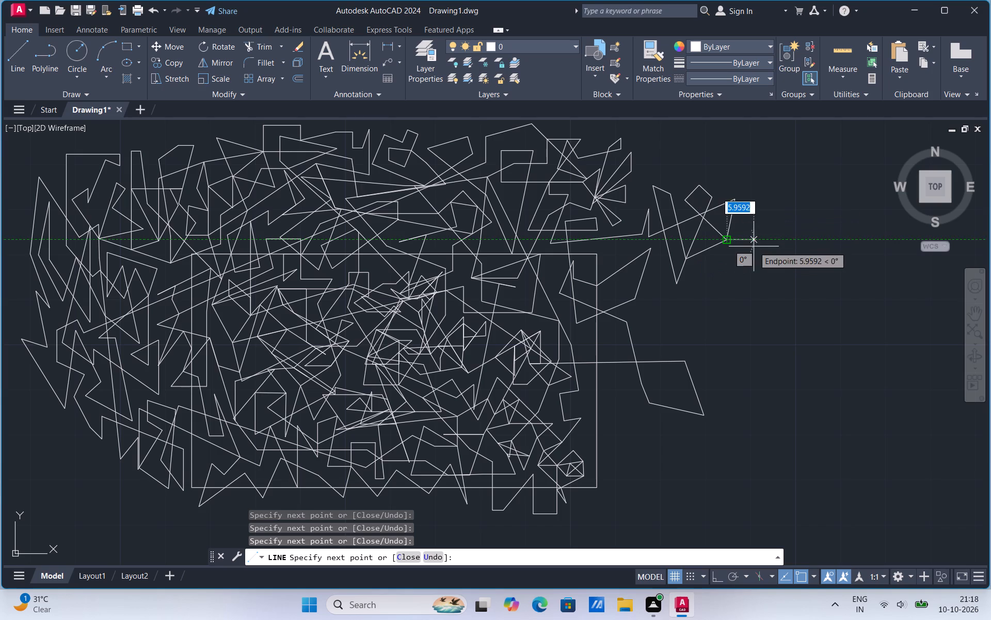
Loop the line around the far northeast side through the peak and bring it back to the diamond's east corner.
{"action": "left_click_drag", "start_coordinate": [754, 247], "coordinate": [764, 214]}
{"action": "left_click", "coordinate": [764, 214]}
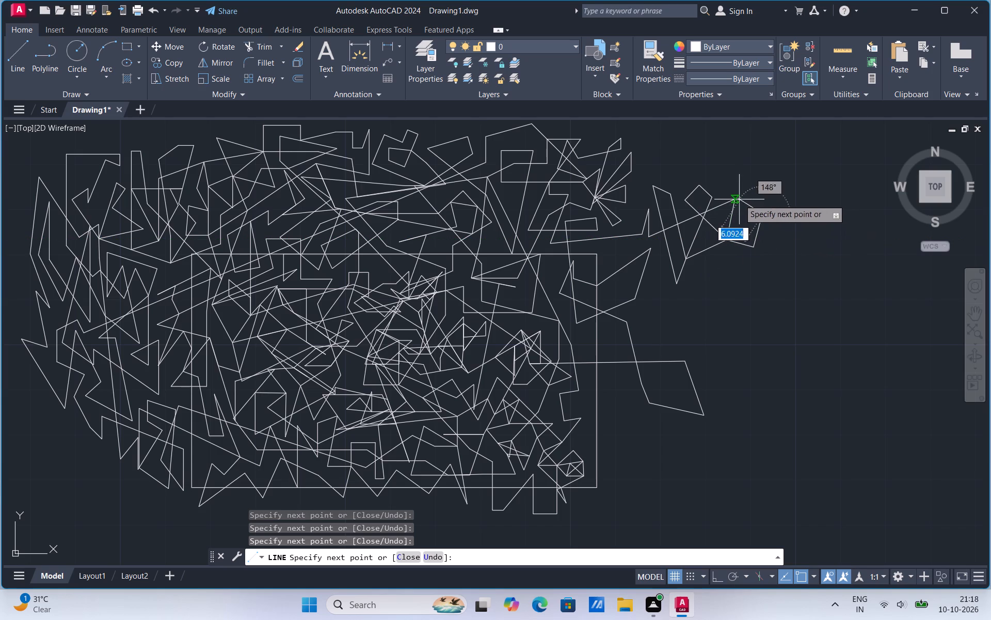
{"action": "left_click", "coordinate": [733, 202]}
{"action": "left_click_drag", "start_coordinate": [727, 179], "coordinate": [715, 196]}
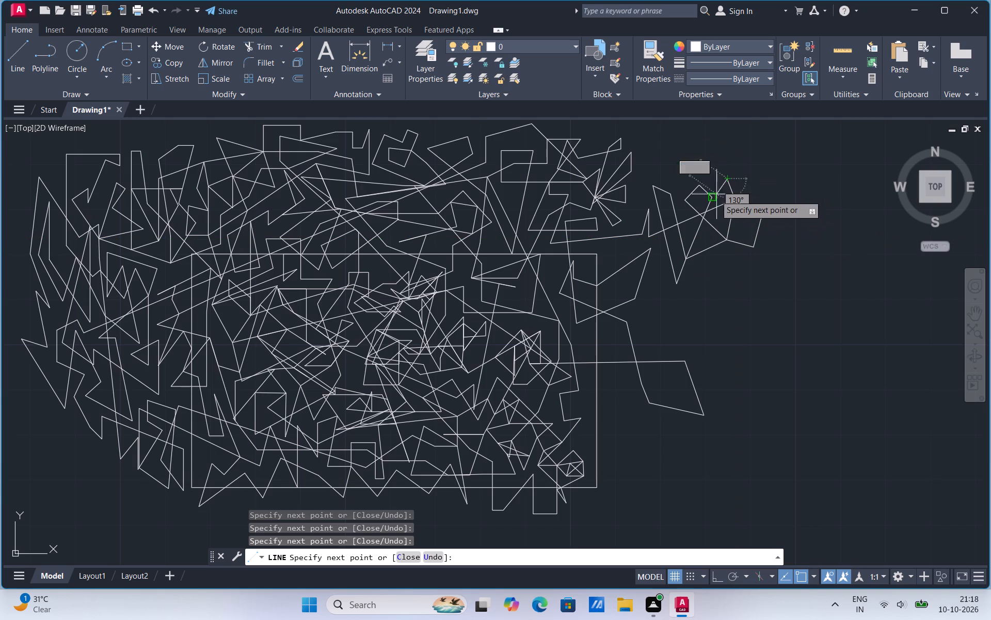
{"action": "left_click_drag", "start_coordinate": [715, 196], "coordinate": [711, 201]}
{"action": "left_click", "coordinate": [711, 201]}
Zigzag the line west in small peaks above the diamond toward the spike fan.
{"action": "left_click_drag", "start_coordinate": [707, 159], "coordinate": [699, 182]}
{"action": "left_click_drag", "start_coordinate": [699, 182], "coordinate": [679, 165]}
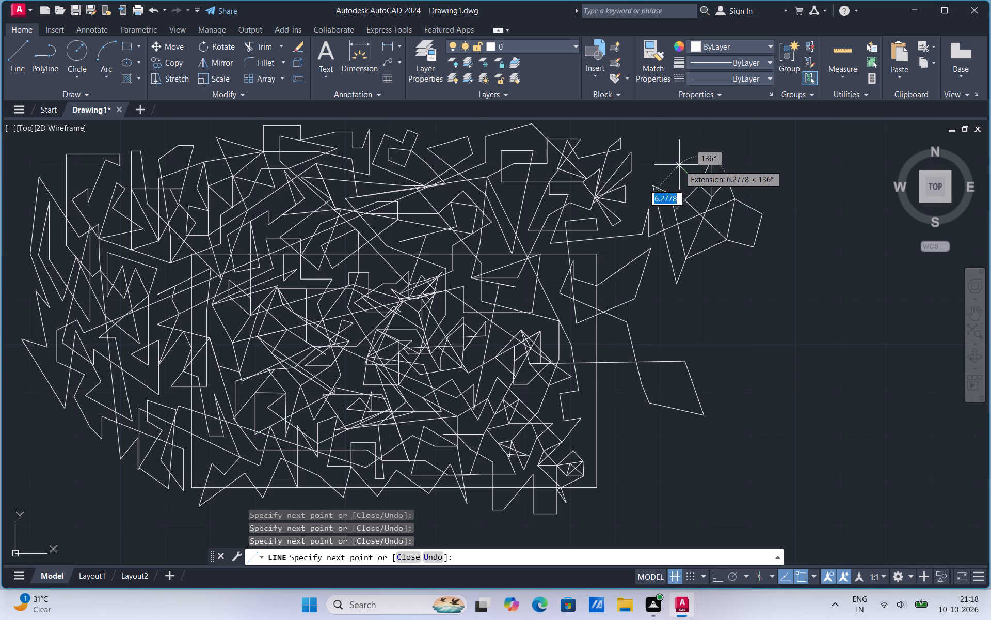
{"action": "left_click", "coordinate": [679, 165]}
{"action": "left_click", "coordinate": [673, 194]}
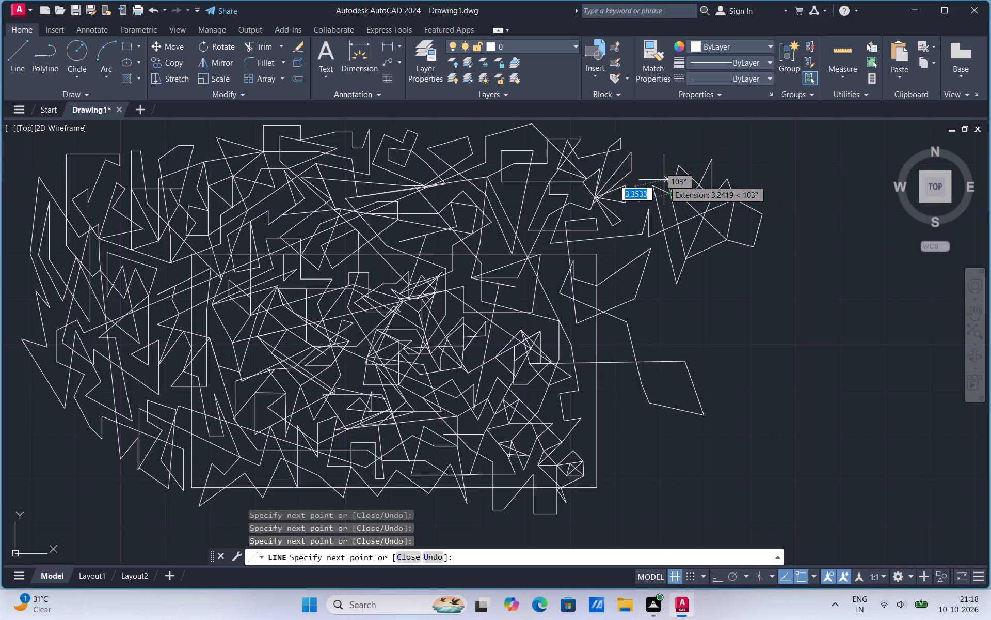
{"action": "left_click_drag", "start_coordinate": [664, 179], "coordinate": [619, 189]}
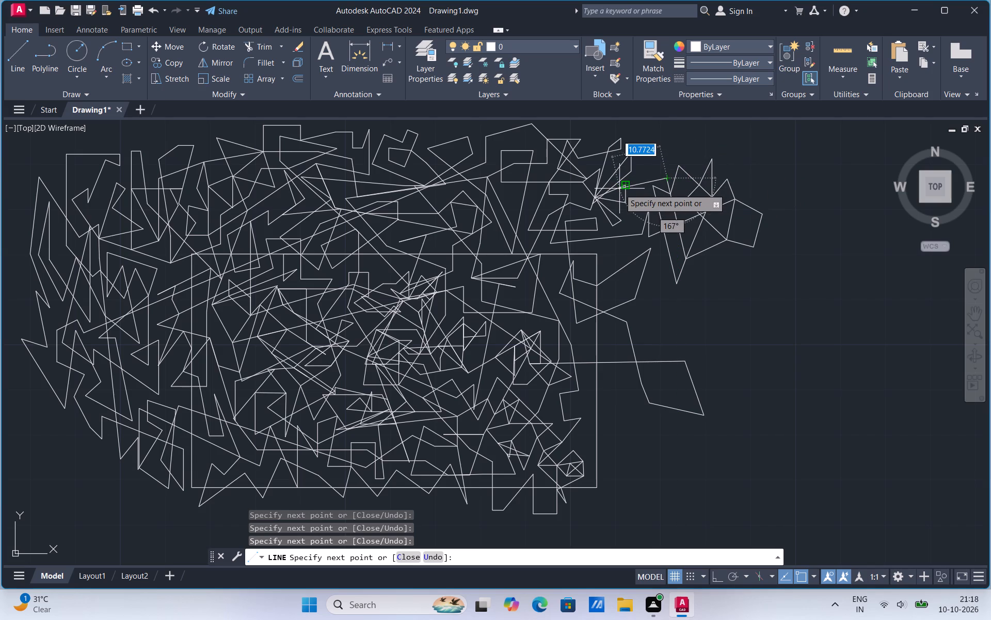
{"action": "left_click_drag", "start_coordinate": [619, 189], "coordinate": [663, 142]}
Raise the line to a tall peak east of the spike fan and continue west over the fan's top.
{"action": "left_click", "coordinate": [663, 142]}
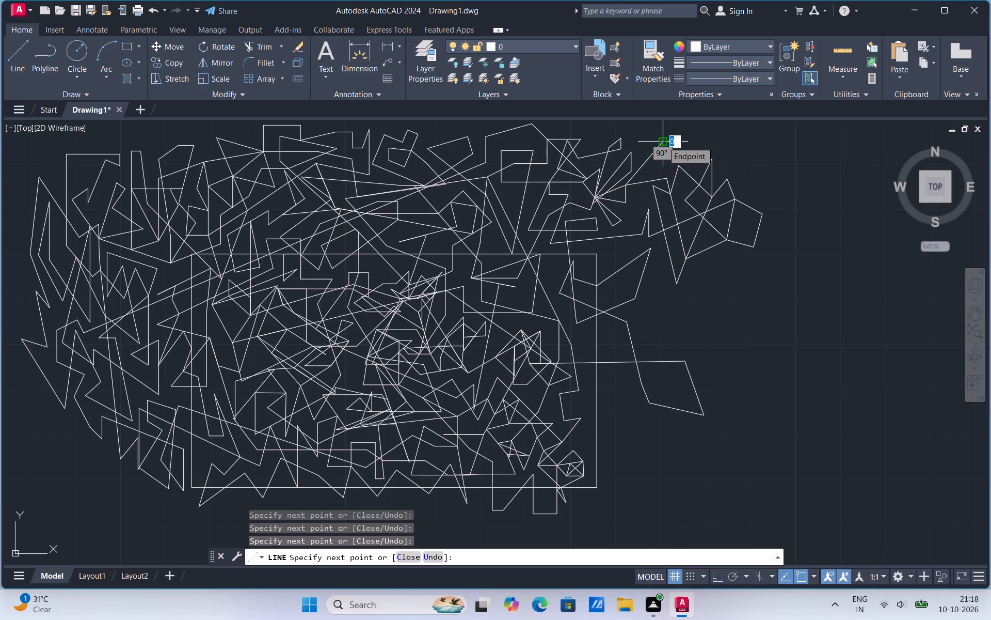
{"action": "left_click", "coordinate": [663, 142]}
{"action": "left_click_drag", "start_coordinate": [666, 177], "coordinate": [635, 139]}
{"action": "left_click", "coordinate": [635, 139]}
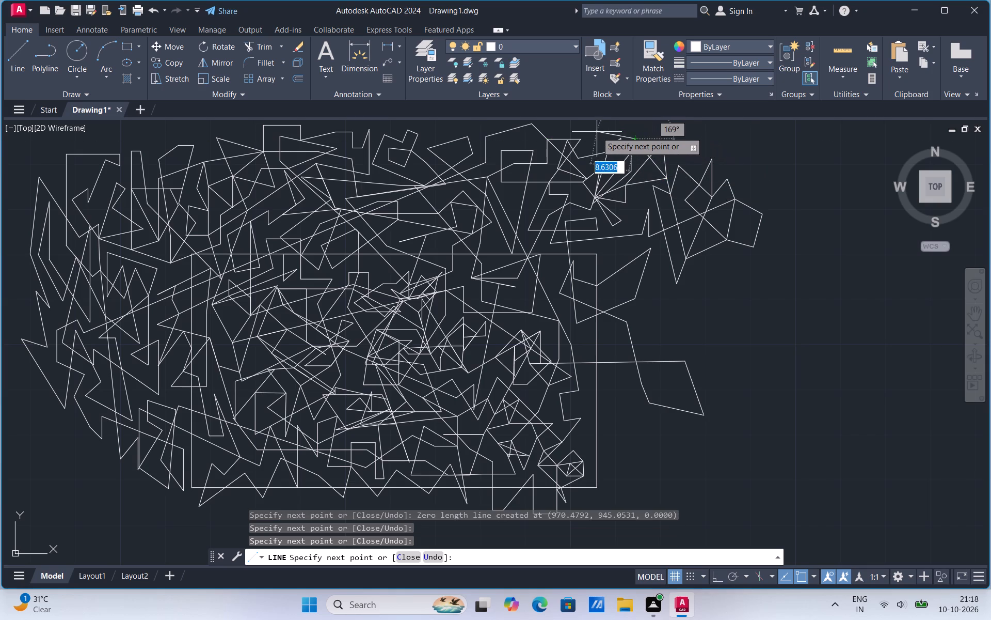
{"action": "left_click_drag", "start_coordinate": [596, 131], "coordinate": [595, 159]}
{"action": "left_click", "coordinate": [595, 159]}
Run the line west along the top of the drawn shapes, with one small dip, to above the northwest shapes.
{"action": "left_click_drag", "start_coordinate": [519, 141], "coordinate": [492, 126]}
{"action": "left_click_drag", "start_coordinate": [492, 126], "coordinate": [440, 134]}
{"action": "left_click_drag", "start_coordinate": [440, 134], "coordinate": [450, 156]}
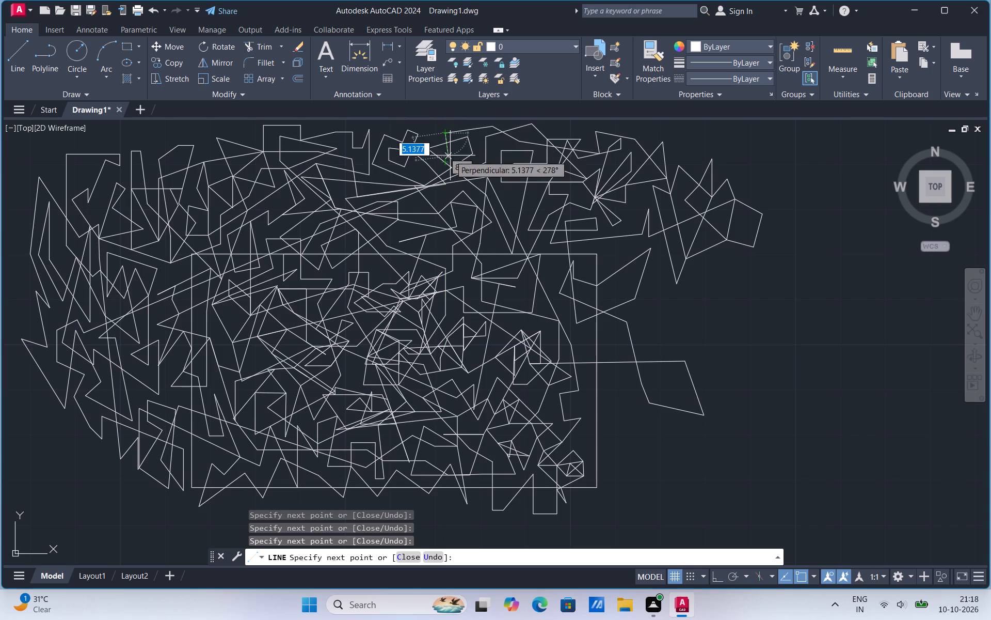
{"action": "left_click_drag", "start_coordinate": [450, 156], "coordinate": [362, 147]}
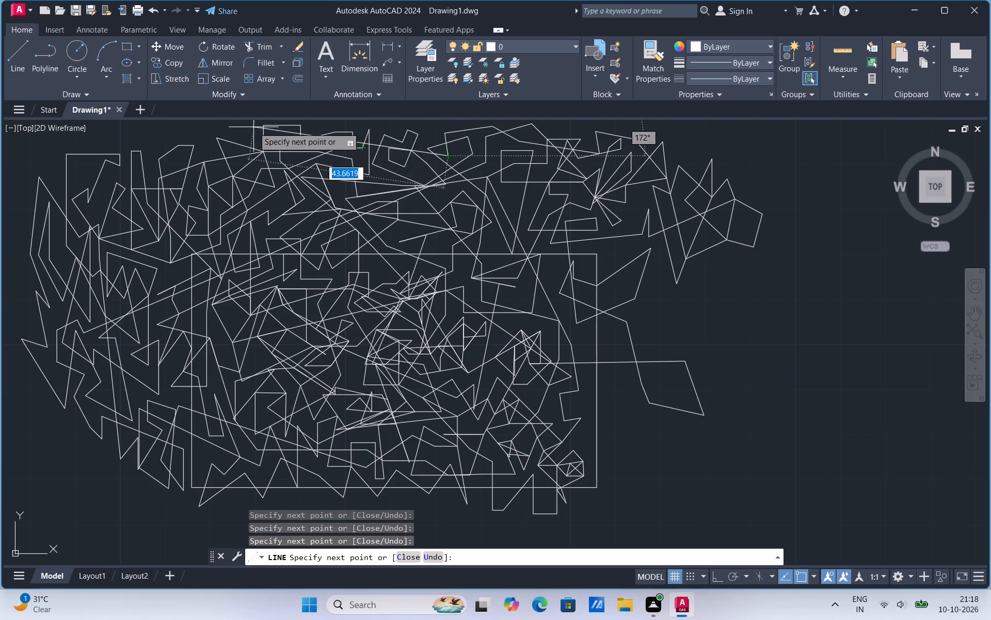
{"action": "left_click", "coordinate": [236, 135]}
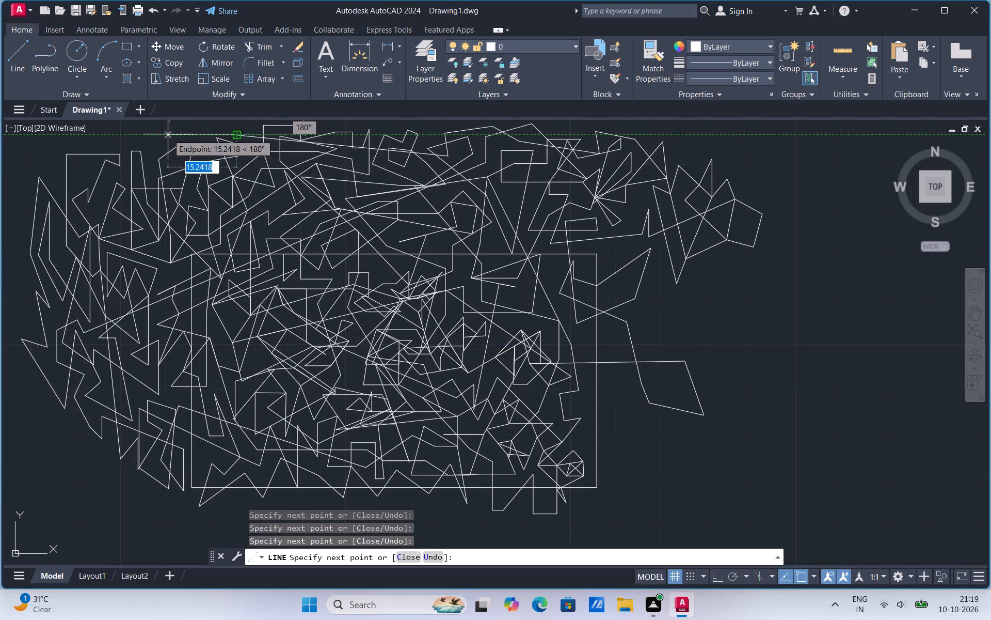
{"action": "left_click", "coordinate": [168, 134]}
Zigzag the line through the northwest shapes and bring it southeast to just outside the rectangle's west edge.
{"action": "left_click_drag", "start_coordinate": [143, 149], "coordinate": [119, 142]}
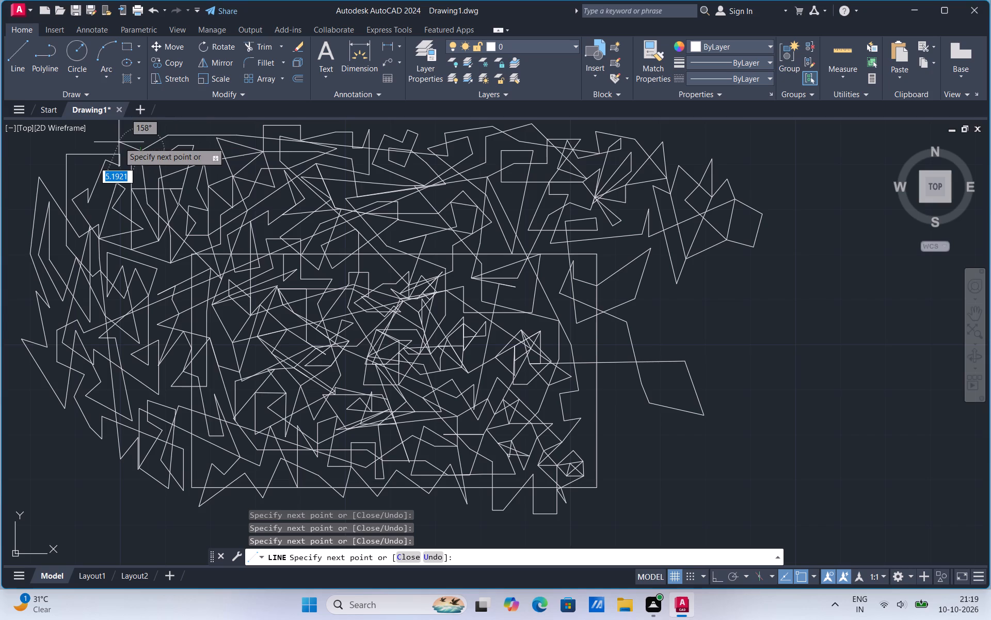
{"action": "left_click_drag", "start_coordinate": [119, 142], "coordinate": [111, 187]}
{"action": "left_click_drag", "start_coordinate": [111, 187], "coordinate": [66, 171]}
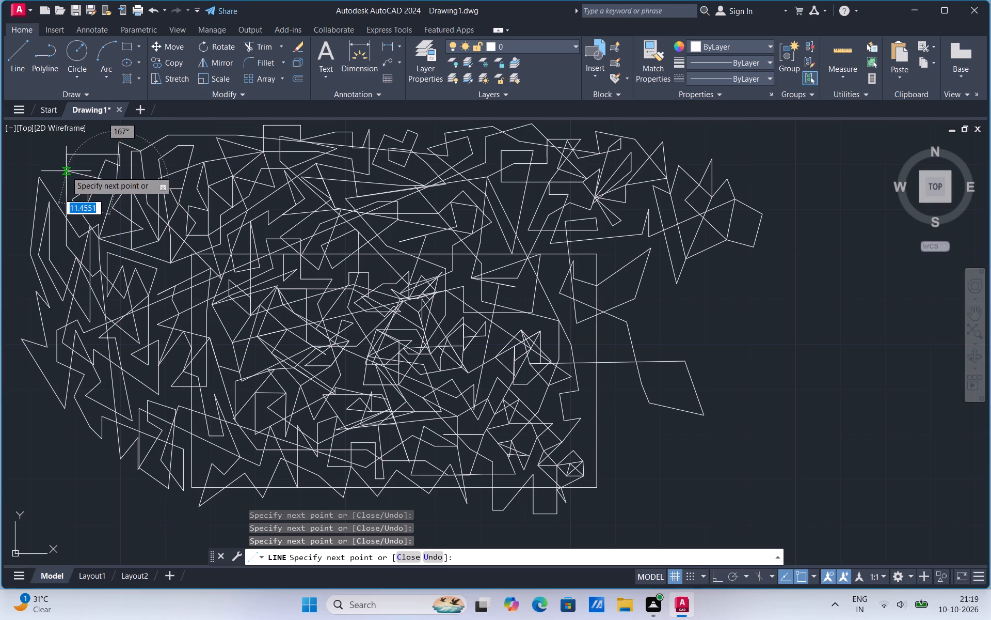
{"action": "left_click_drag", "start_coordinate": [66, 171], "coordinate": [89, 142]}
{"action": "left_click_drag", "start_coordinate": [89, 142], "coordinate": [89, 176]}
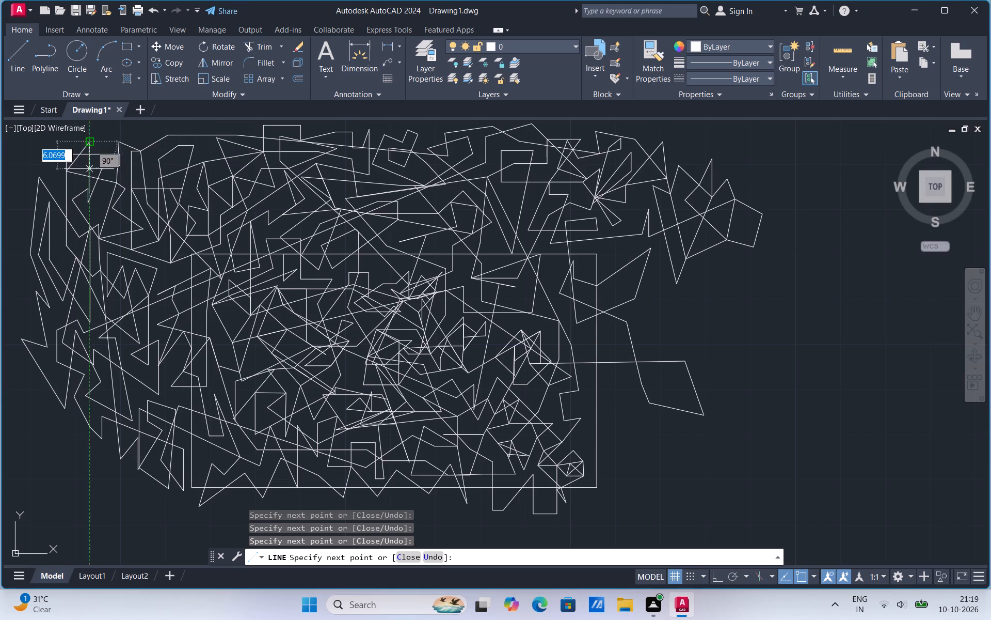
{"action": "left_click_drag", "start_coordinate": [89, 176], "coordinate": [98, 206]}
{"action": "left_click_drag", "start_coordinate": [98, 206], "coordinate": [168, 275]}
{"action": "left_click", "coordinate": [168, 275]}
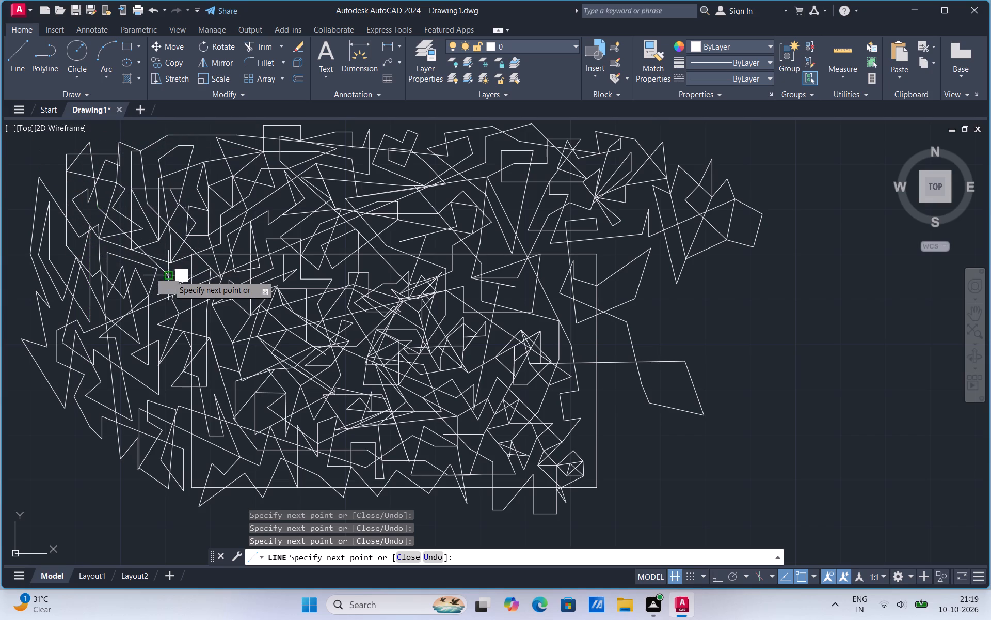
Carry the line into the rectangle's west part, back west across its edge, and zigzag there at mid-height.
{"action": "left_click_drag", "start_coordinate": [255, 365], "coordinate": [157, 329]}
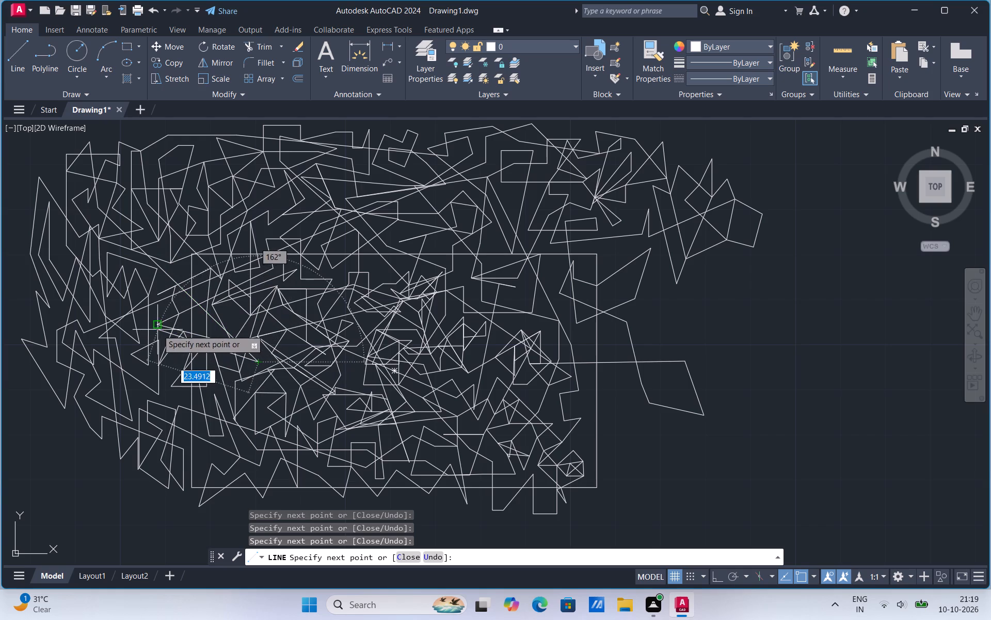
{"action": "left_click_drag", "start_coordinate": [157, 329], "coordinate": [147, 377]}
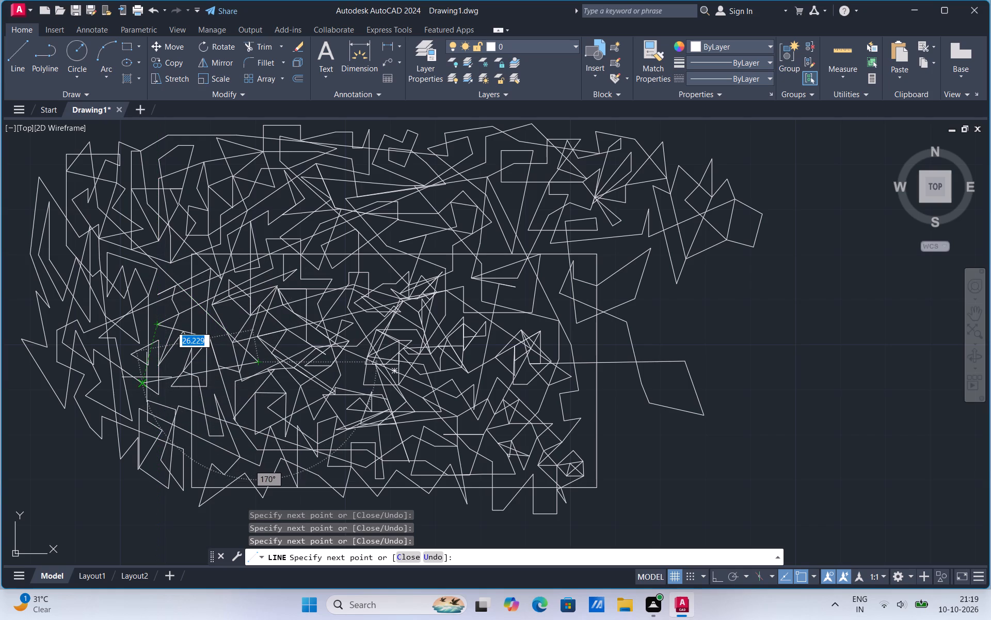
{"action": "left_click_drag", "start_coordinate": [149, 372], "coordinate": [178, 395]}
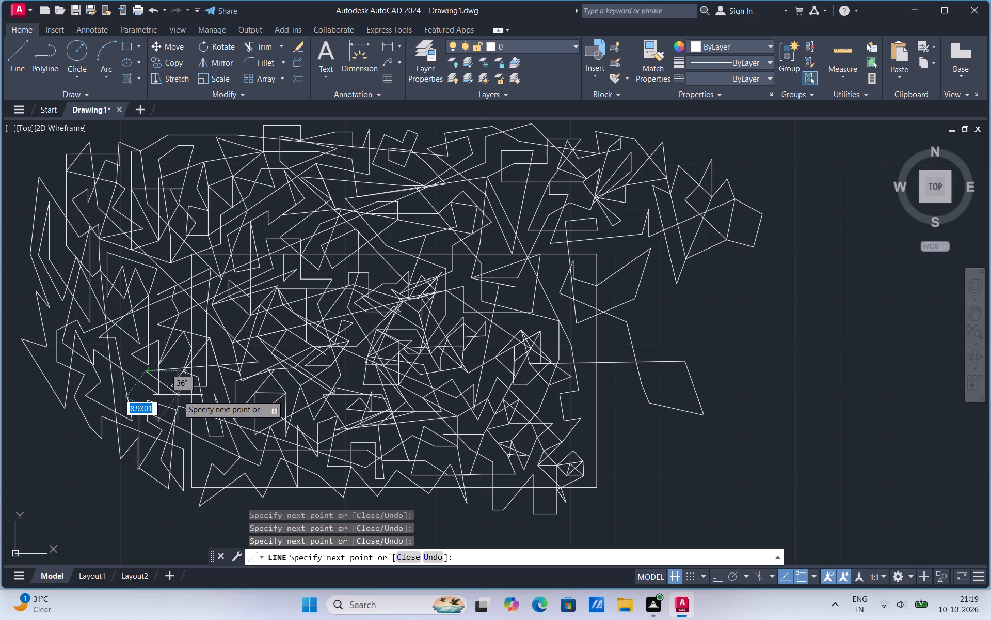
{"action": "left_click_drag", "start_coordinate": [178, 395], "coordinate": [174, 396]}
{"action": "left_click_drag", "start_coordinate": [174, 396], "coordinate": [175, 354]}
{"action": "left_click_drag", "start_coordinate": [175, 354], "coordinate": [259, 417]}
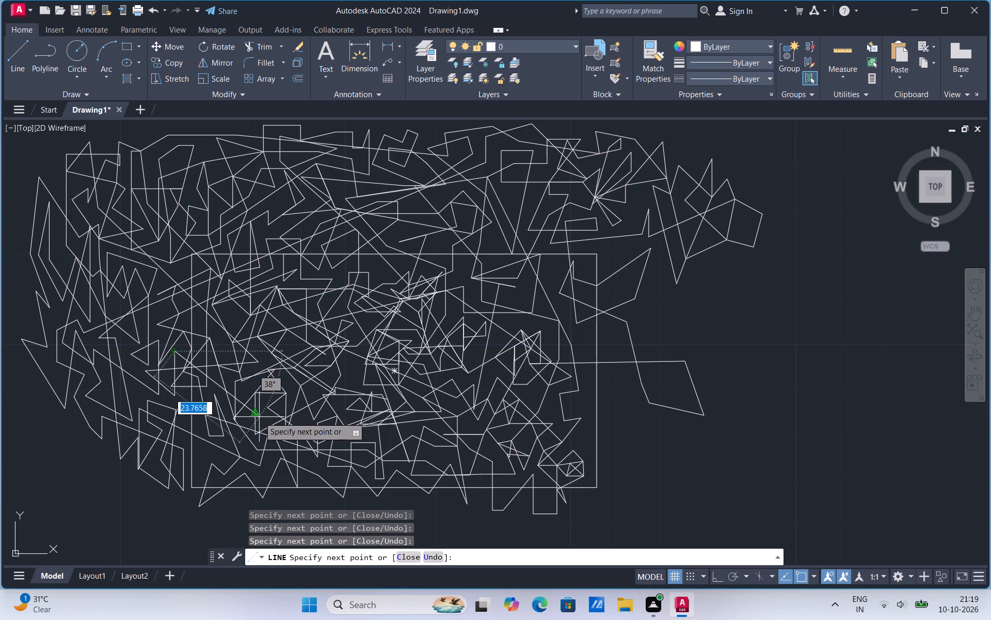
Take the line southeast through the rectangle and form a small zigzag along its bottom edge.
{"action": "left_click_drag", "start_coordinate": [259, 417], "coordinate": [300, 501]}
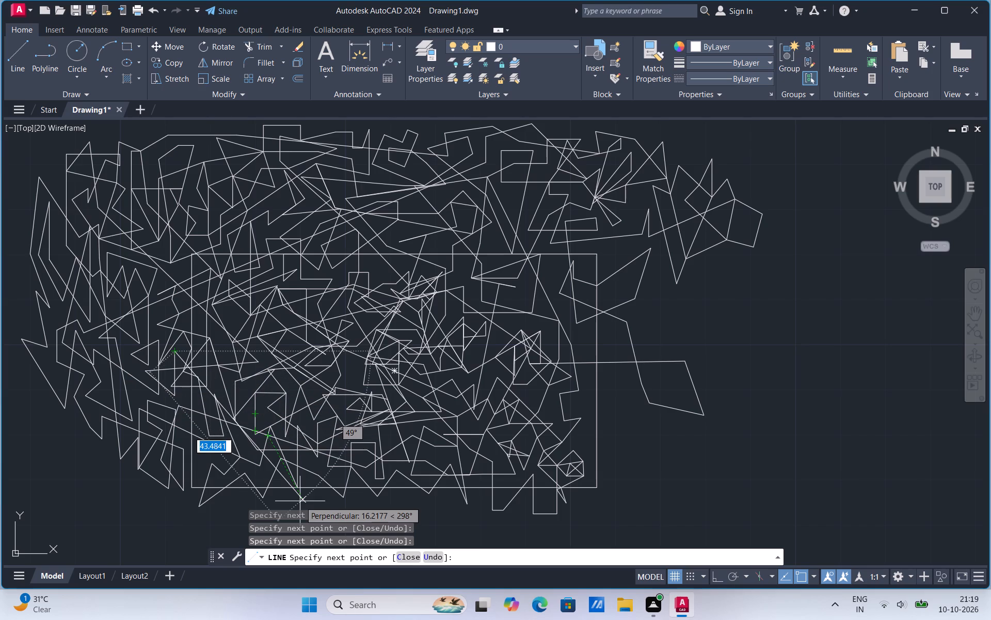
{"action": "left_click_drag", "start_coordinate": [302, 506], "coordinate": [313, 462]}
{"action": "left_click_drag", "start_coordinate": [313, 462], "coordinate": [358, 500]}
{"action": "left_click_drag", "start_coordinate": [358, 500], "coordinate": [401, 494]}
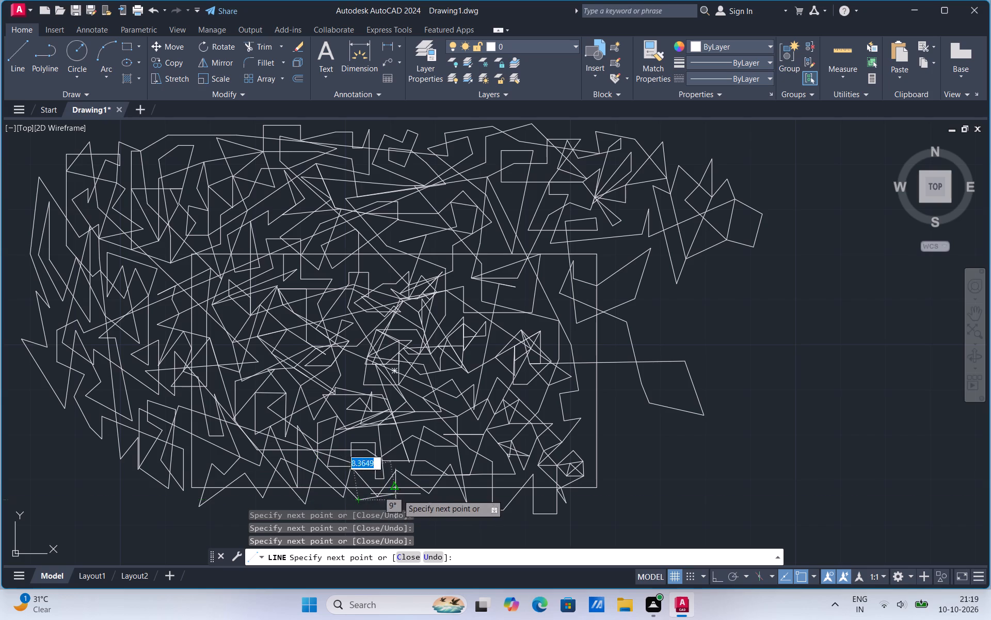
{"action": "left_click_drag", "start_coordinate": [401, 494], "coordinate": [609, 354]}
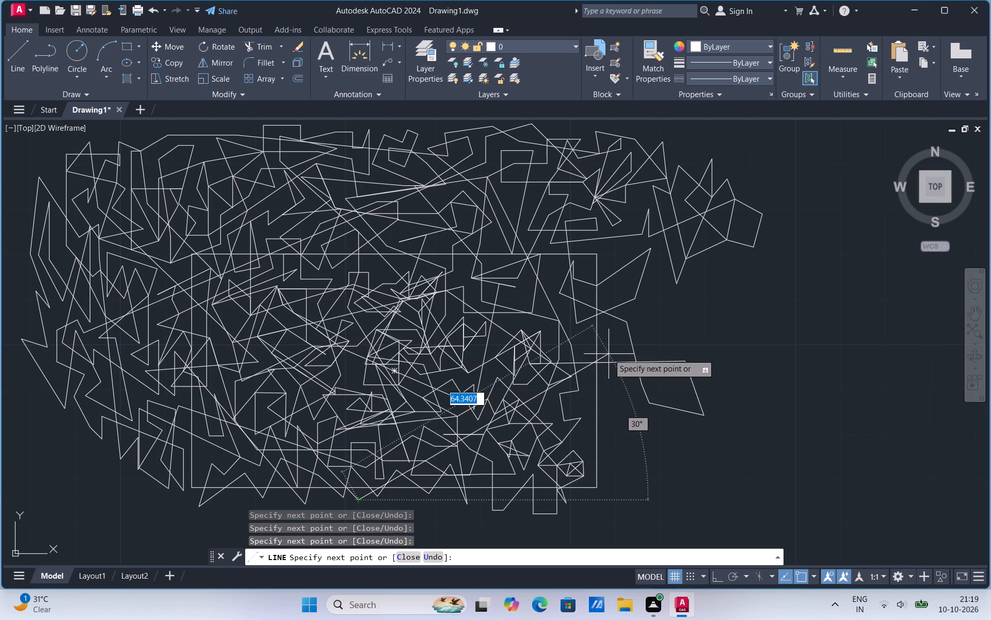
Run the line diagonally northeast to near the rectangle's east edge, turn it north, cross the northeast corner, and end the line.
{"action": "left_click", "coordinate": [587, 340]}
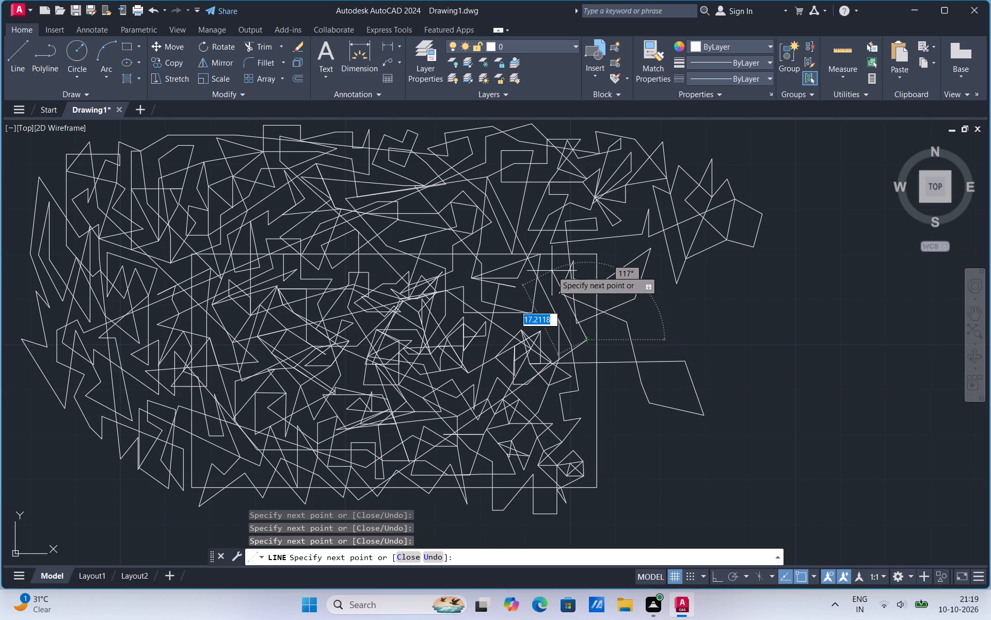
{"action": "left_click", "coordinate": [552, 271]}
{"action": "left_click_drag", "start_coordinate": [618, 253], "coordinate": [666, 289]}
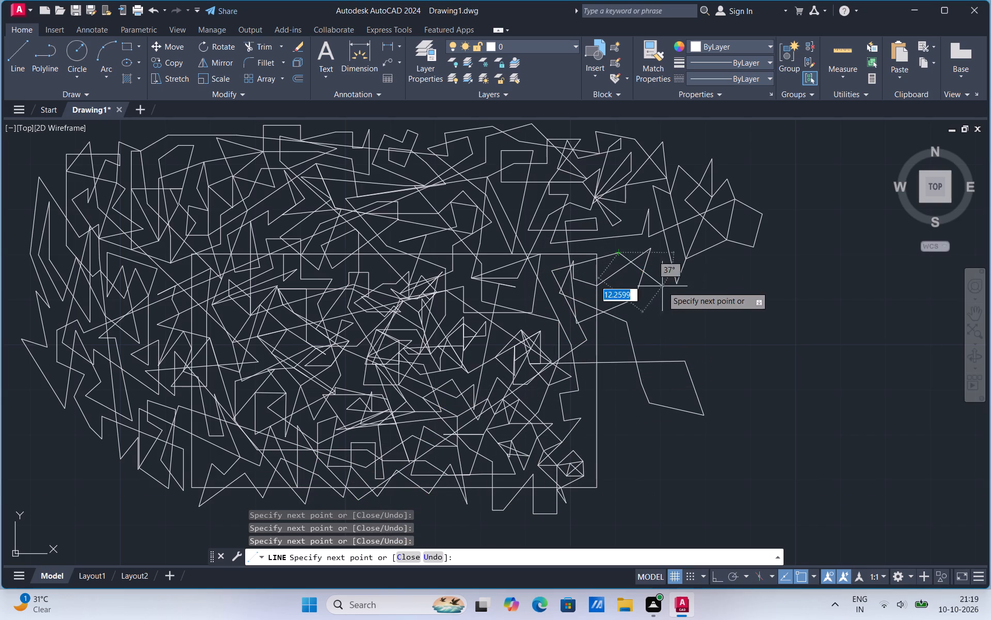
{"action": "left_click_drag", "start_coordinate": [666, 289], "coordinate": [648, 303]}
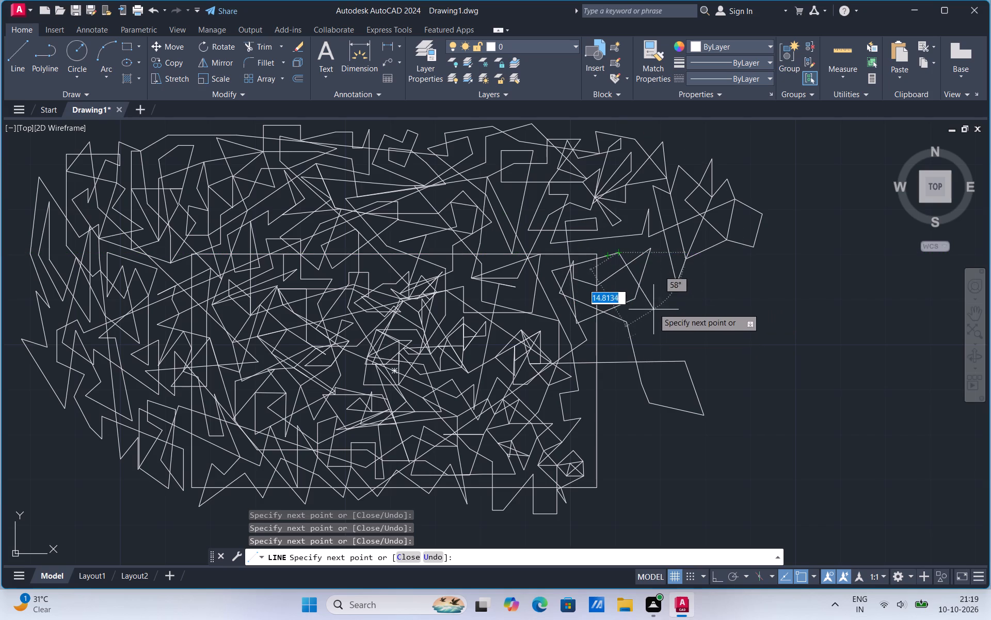
{"action": "scroll", "coordinate": [563, 389], "scroll_direction": "down", "scroll_amount": 3}
{"action": "scroll", "coordinate": [568, 361], "scroll_direction": "up", "scroll_amount": 1}
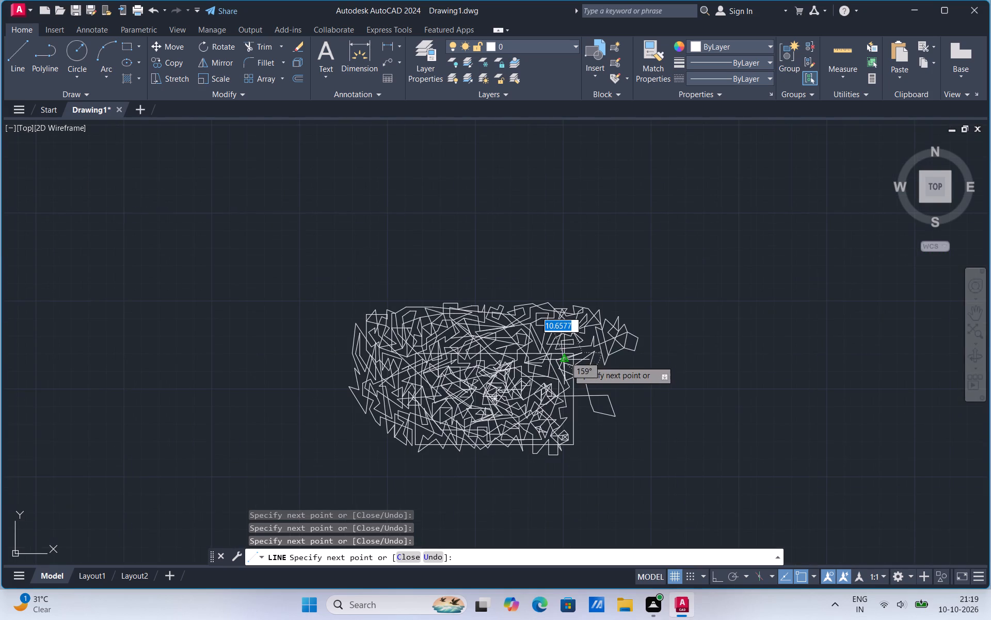
{"action": "key", "text": "Escape"}
Erase all the freehand practice lines and the rectangle in a single window selection.
{"action": "left_click", "coordinate": [281, 250]}
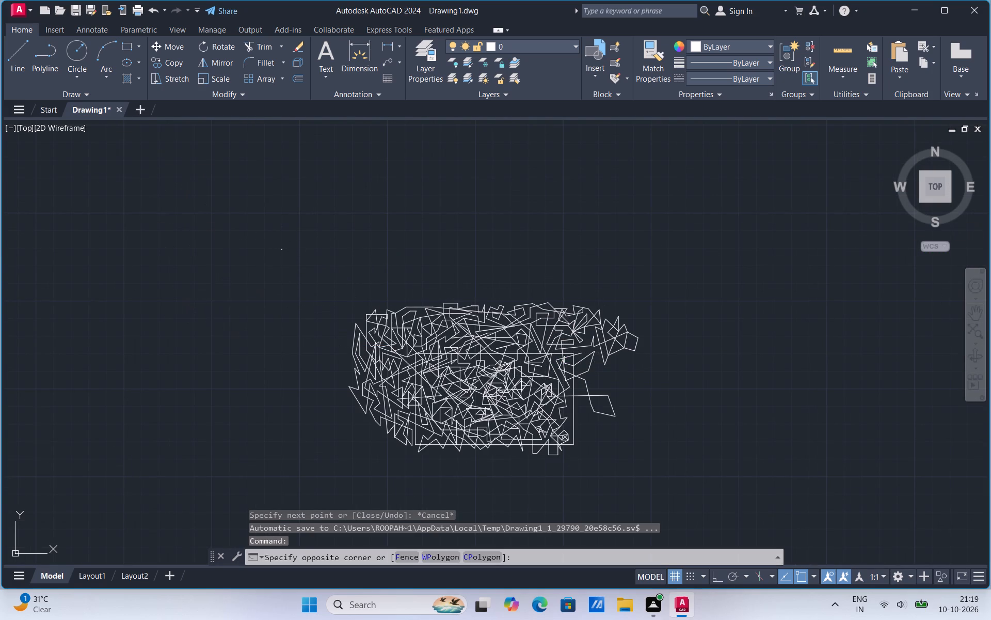
{"action": "left_click", "coordinate": [679, 490]}
{"action": "key", "text": "Delete"}
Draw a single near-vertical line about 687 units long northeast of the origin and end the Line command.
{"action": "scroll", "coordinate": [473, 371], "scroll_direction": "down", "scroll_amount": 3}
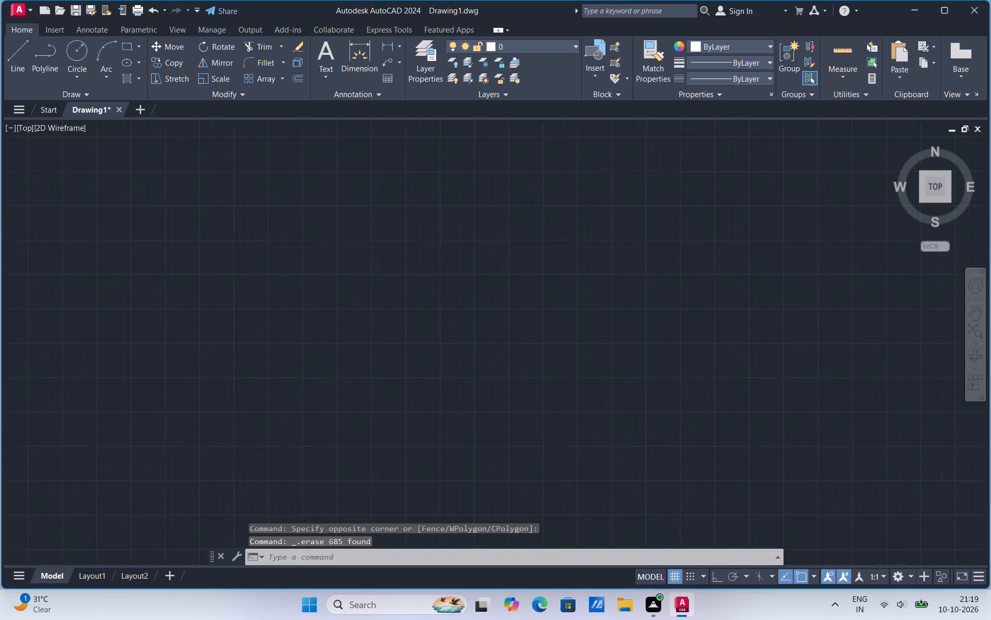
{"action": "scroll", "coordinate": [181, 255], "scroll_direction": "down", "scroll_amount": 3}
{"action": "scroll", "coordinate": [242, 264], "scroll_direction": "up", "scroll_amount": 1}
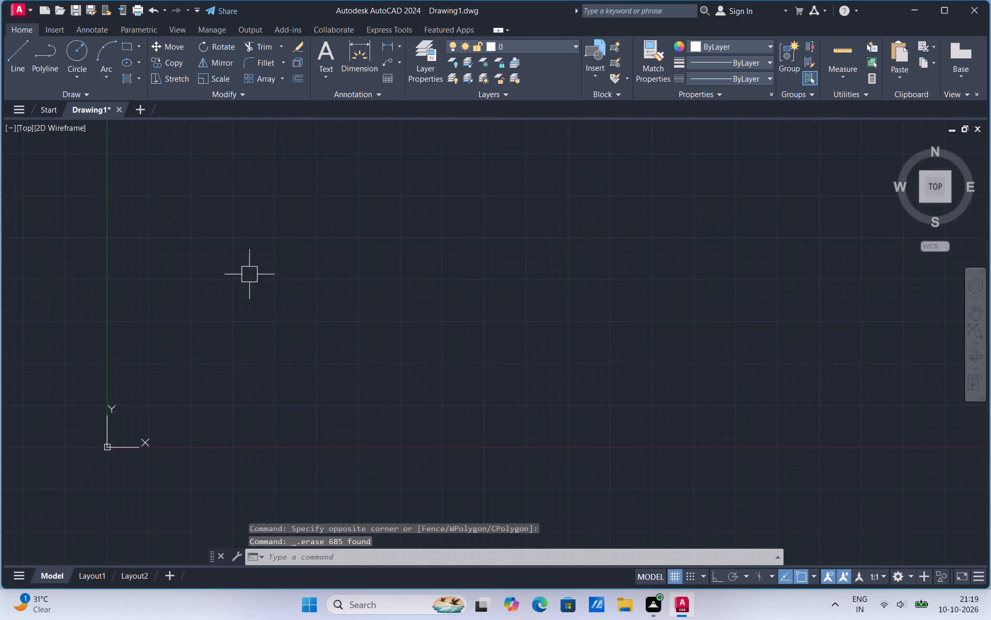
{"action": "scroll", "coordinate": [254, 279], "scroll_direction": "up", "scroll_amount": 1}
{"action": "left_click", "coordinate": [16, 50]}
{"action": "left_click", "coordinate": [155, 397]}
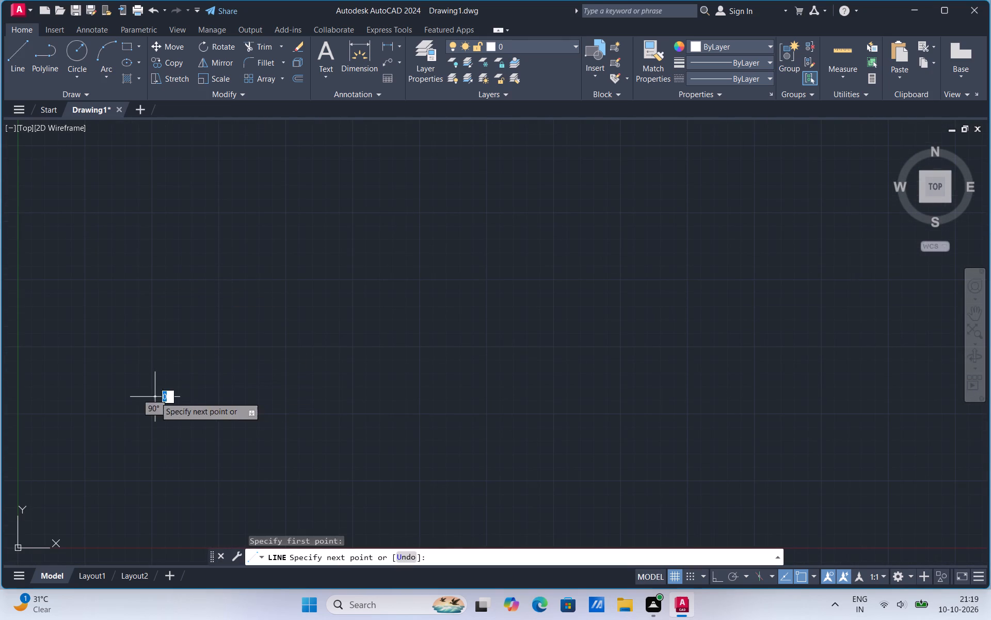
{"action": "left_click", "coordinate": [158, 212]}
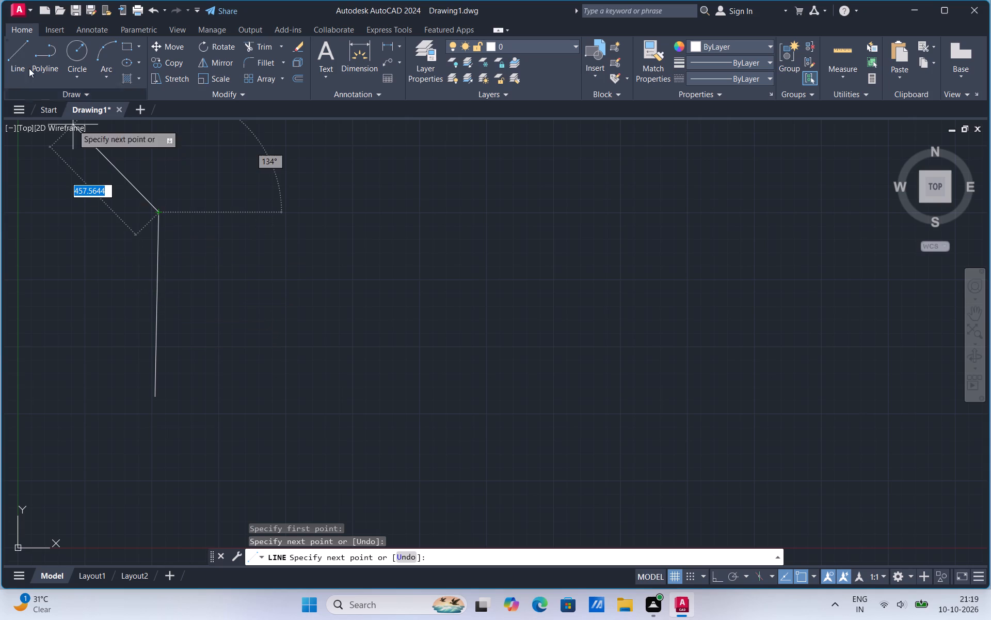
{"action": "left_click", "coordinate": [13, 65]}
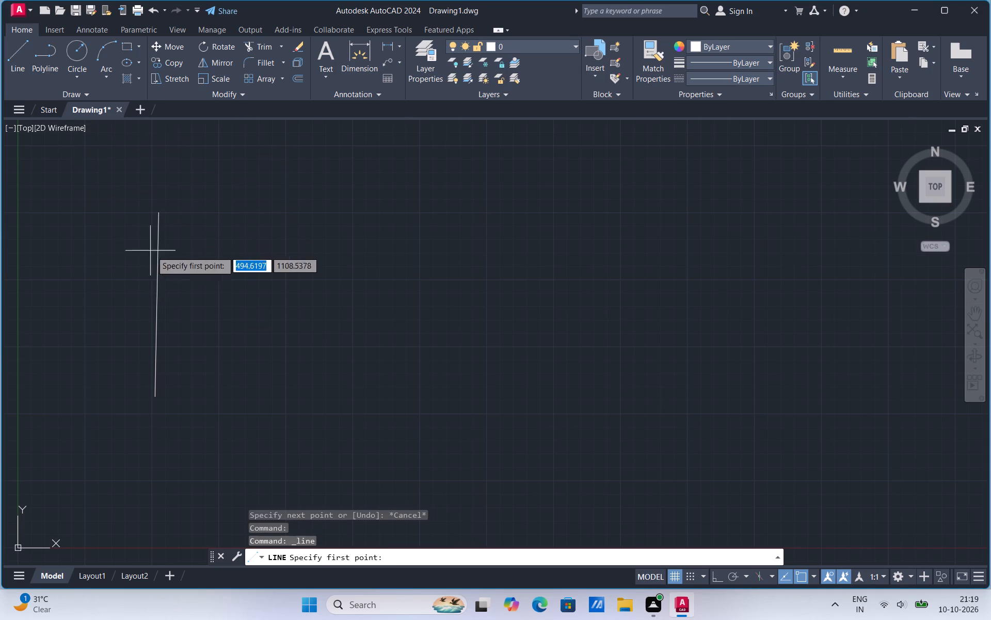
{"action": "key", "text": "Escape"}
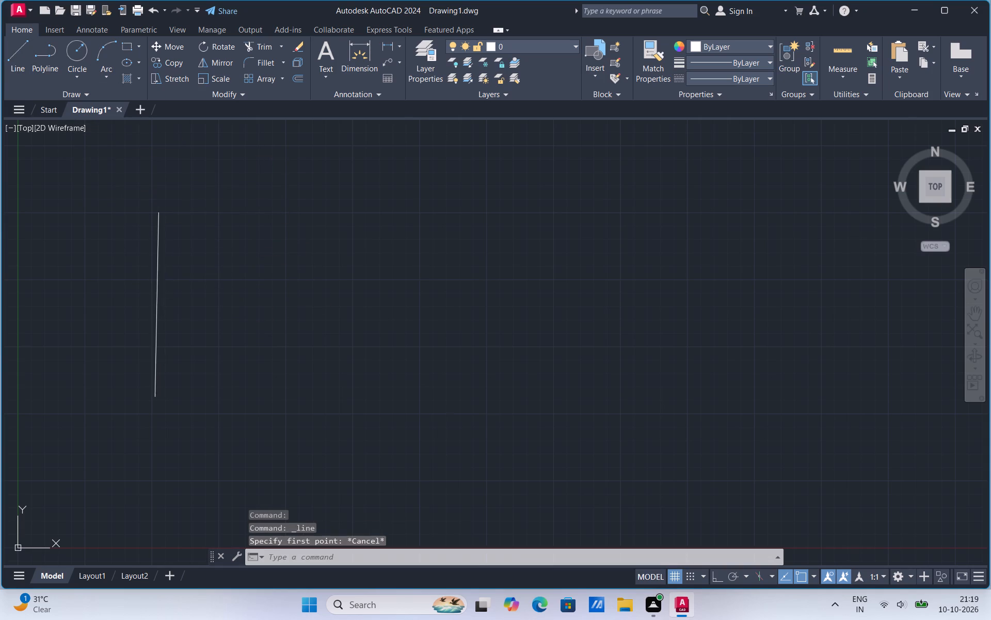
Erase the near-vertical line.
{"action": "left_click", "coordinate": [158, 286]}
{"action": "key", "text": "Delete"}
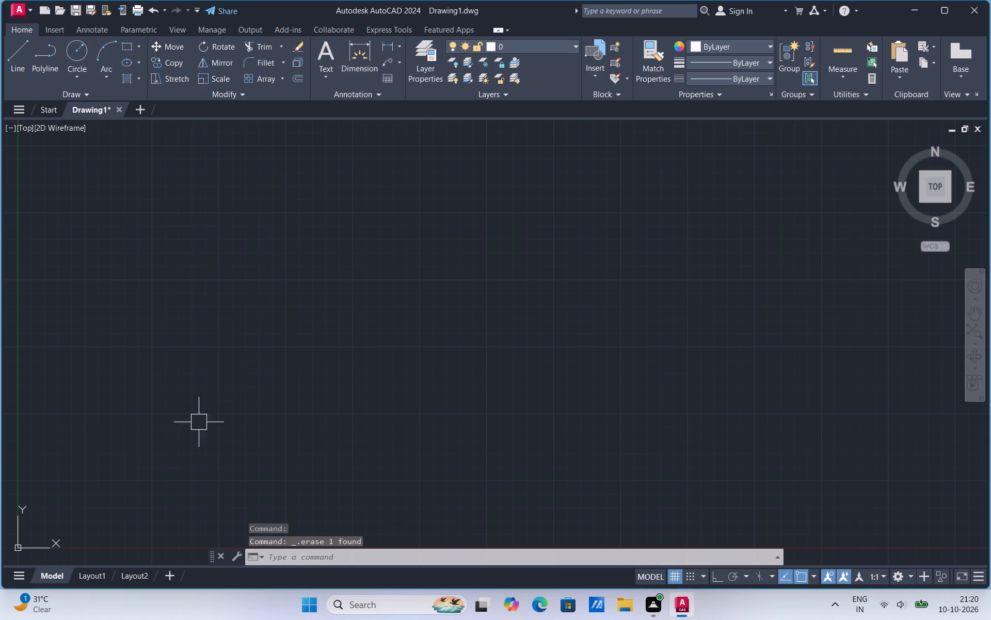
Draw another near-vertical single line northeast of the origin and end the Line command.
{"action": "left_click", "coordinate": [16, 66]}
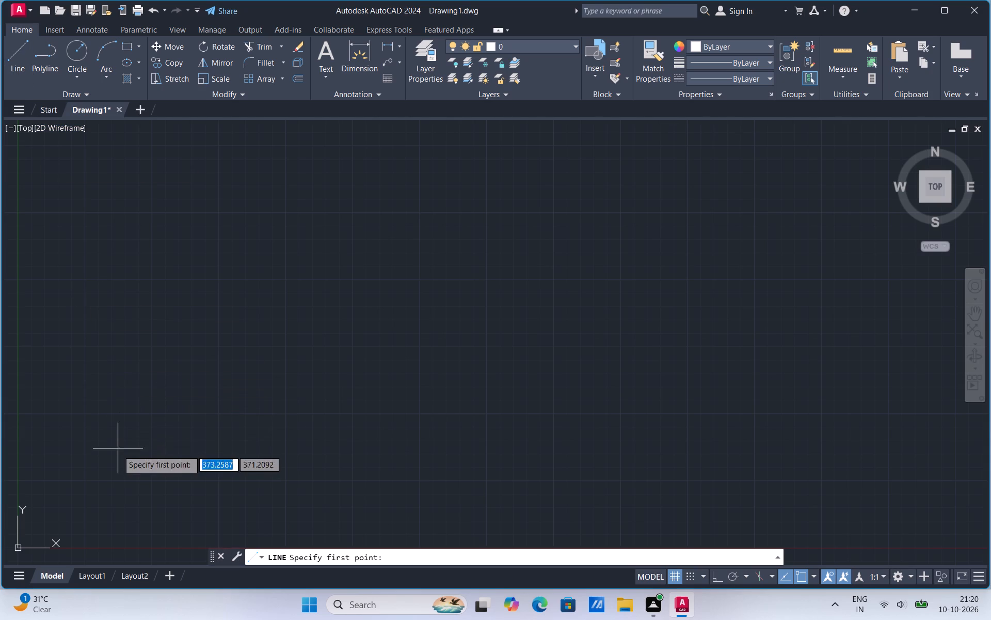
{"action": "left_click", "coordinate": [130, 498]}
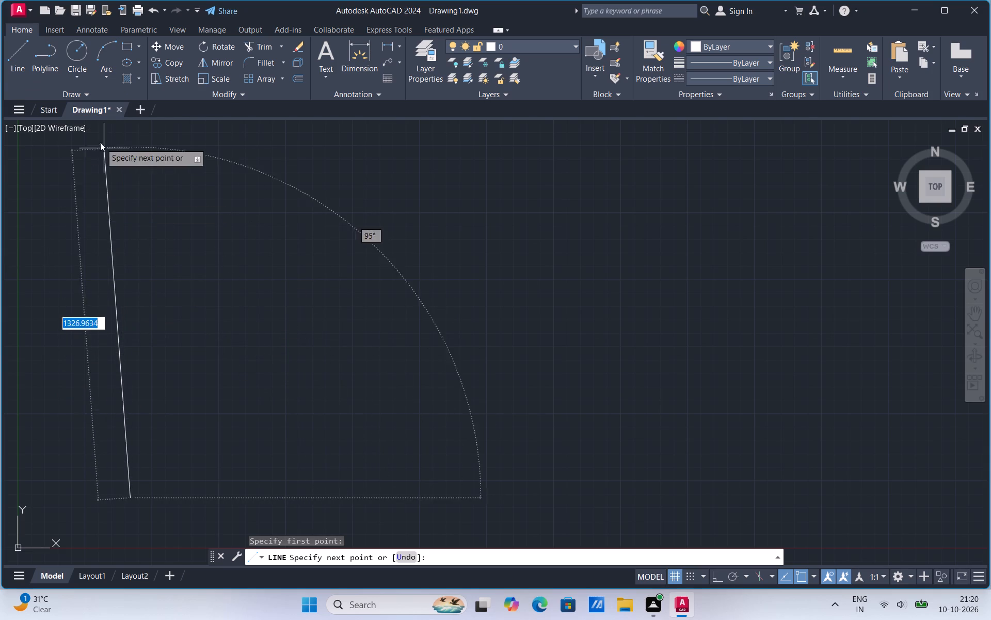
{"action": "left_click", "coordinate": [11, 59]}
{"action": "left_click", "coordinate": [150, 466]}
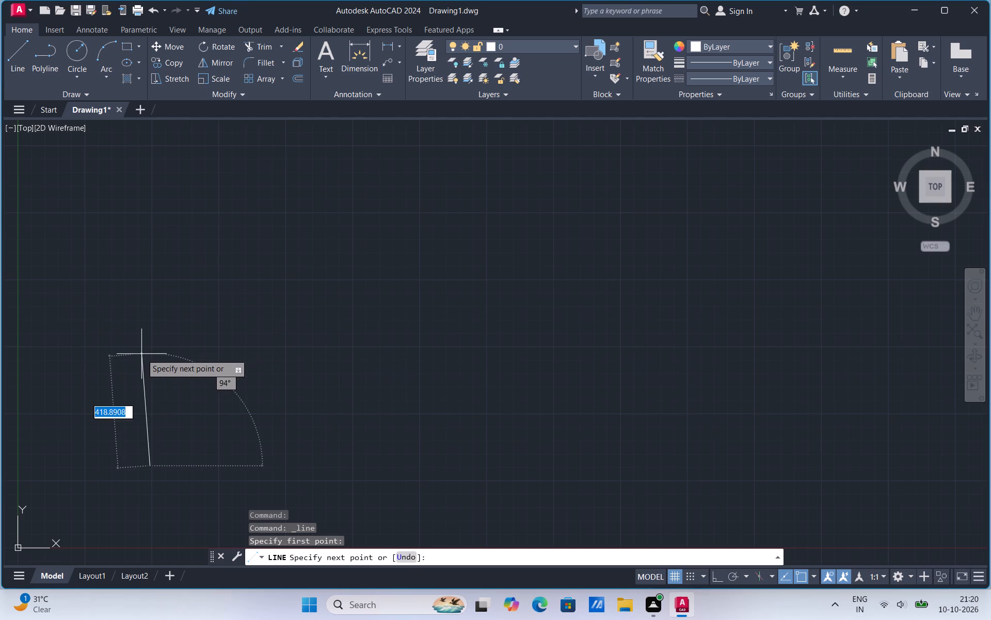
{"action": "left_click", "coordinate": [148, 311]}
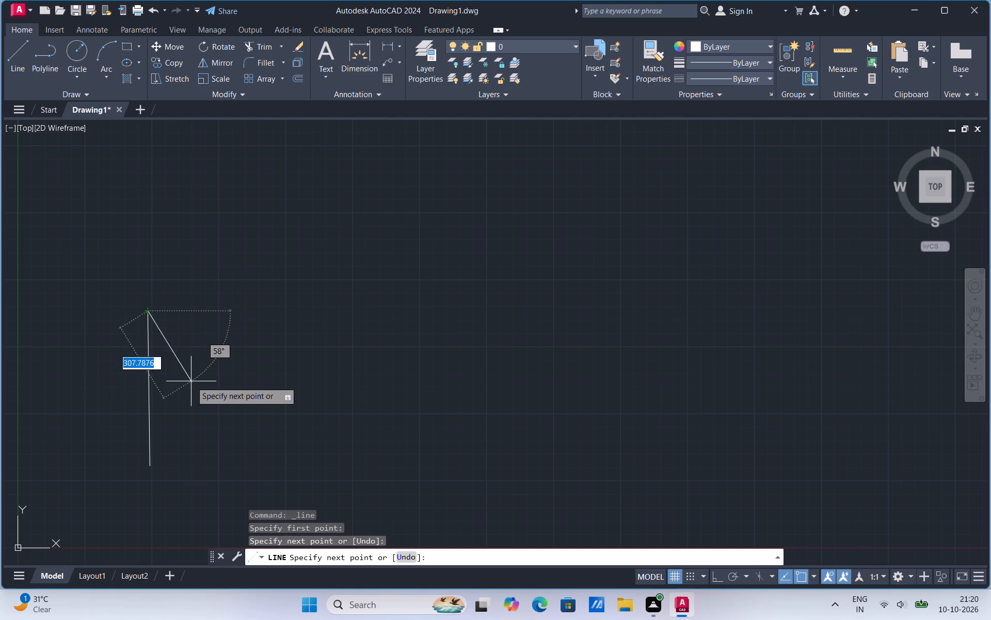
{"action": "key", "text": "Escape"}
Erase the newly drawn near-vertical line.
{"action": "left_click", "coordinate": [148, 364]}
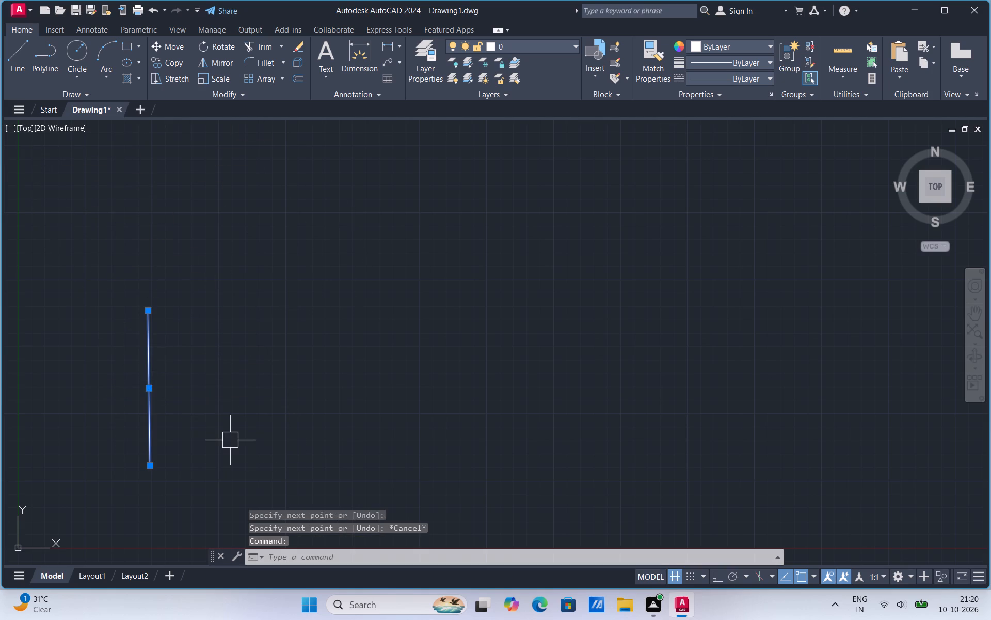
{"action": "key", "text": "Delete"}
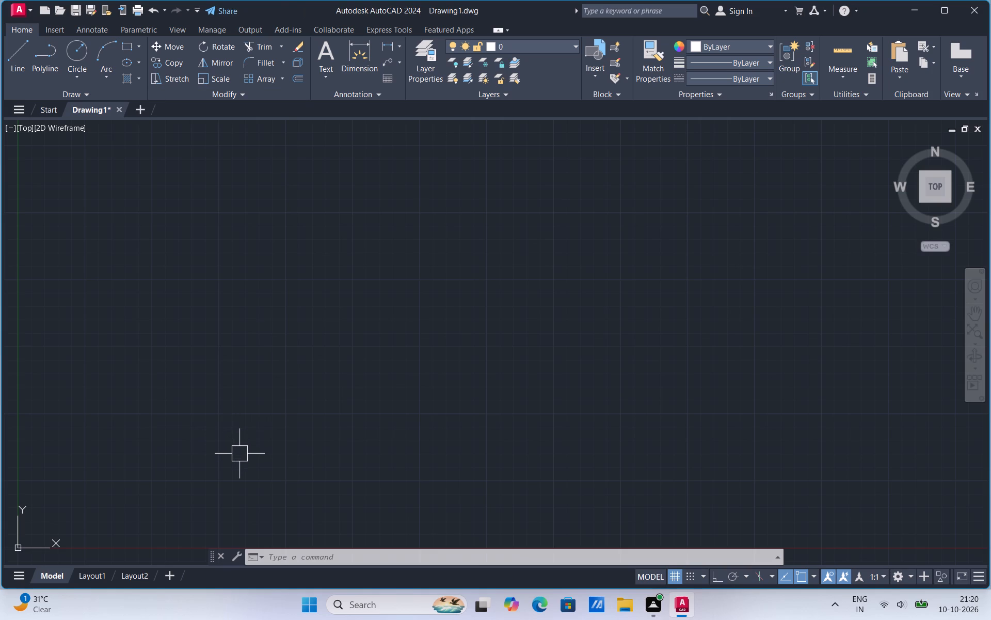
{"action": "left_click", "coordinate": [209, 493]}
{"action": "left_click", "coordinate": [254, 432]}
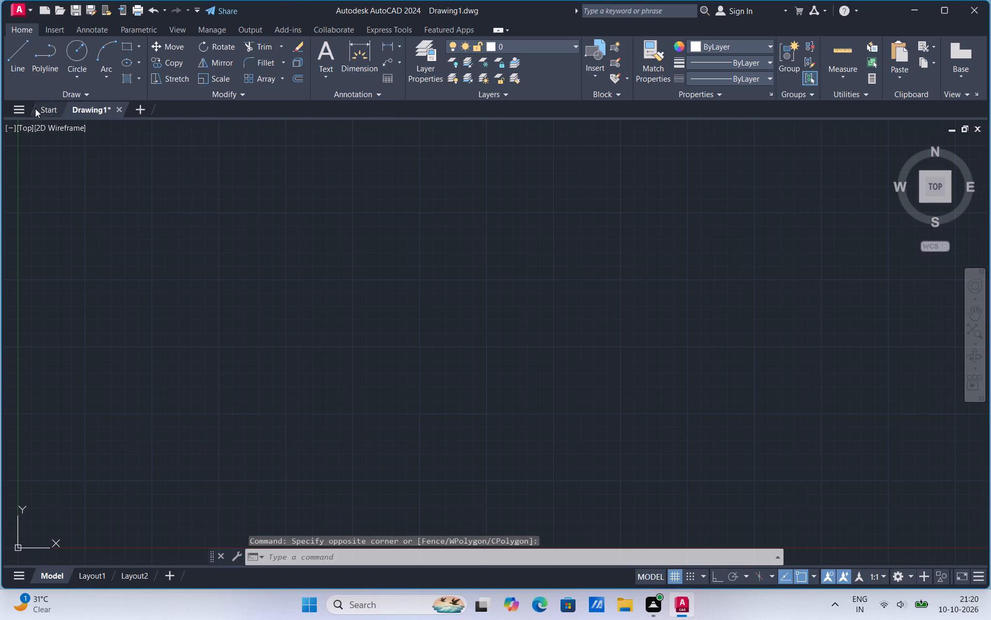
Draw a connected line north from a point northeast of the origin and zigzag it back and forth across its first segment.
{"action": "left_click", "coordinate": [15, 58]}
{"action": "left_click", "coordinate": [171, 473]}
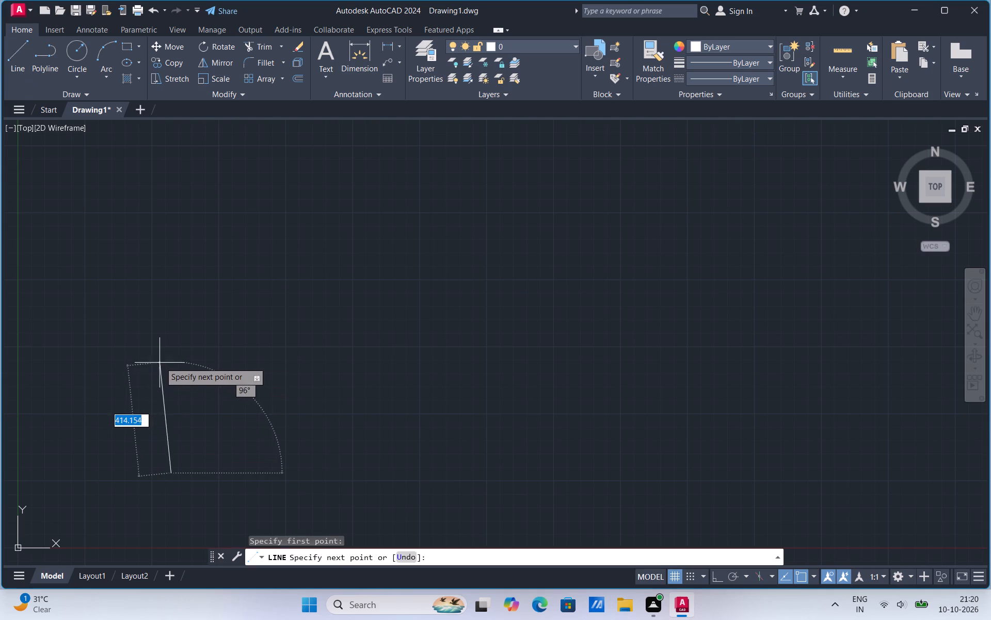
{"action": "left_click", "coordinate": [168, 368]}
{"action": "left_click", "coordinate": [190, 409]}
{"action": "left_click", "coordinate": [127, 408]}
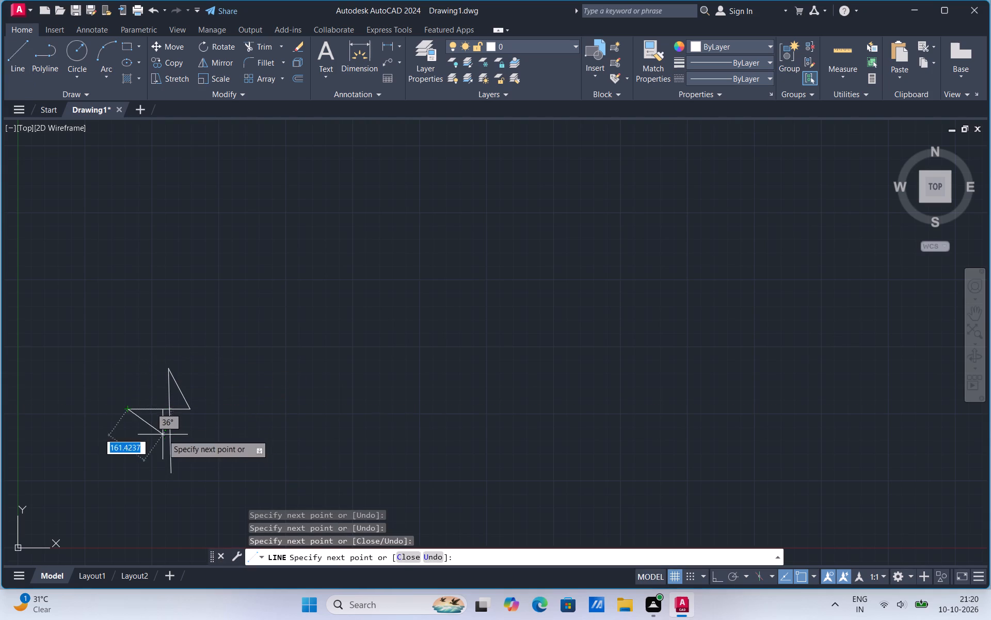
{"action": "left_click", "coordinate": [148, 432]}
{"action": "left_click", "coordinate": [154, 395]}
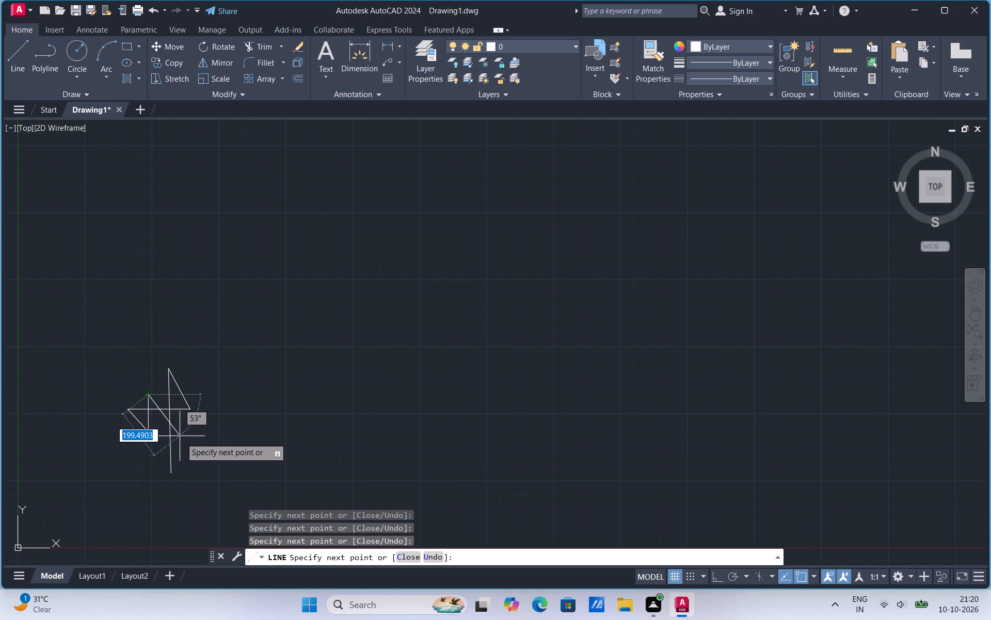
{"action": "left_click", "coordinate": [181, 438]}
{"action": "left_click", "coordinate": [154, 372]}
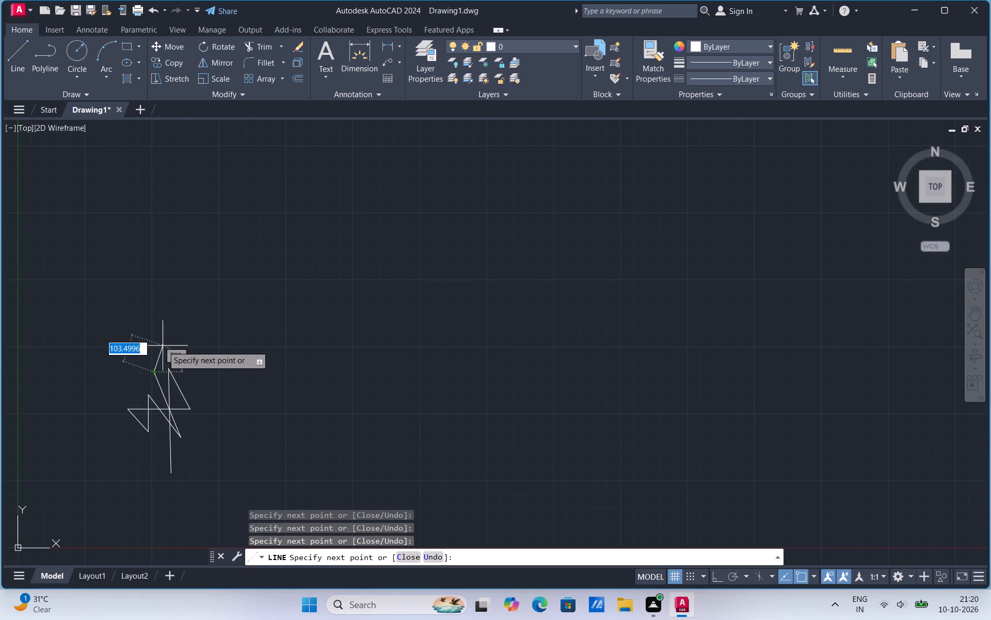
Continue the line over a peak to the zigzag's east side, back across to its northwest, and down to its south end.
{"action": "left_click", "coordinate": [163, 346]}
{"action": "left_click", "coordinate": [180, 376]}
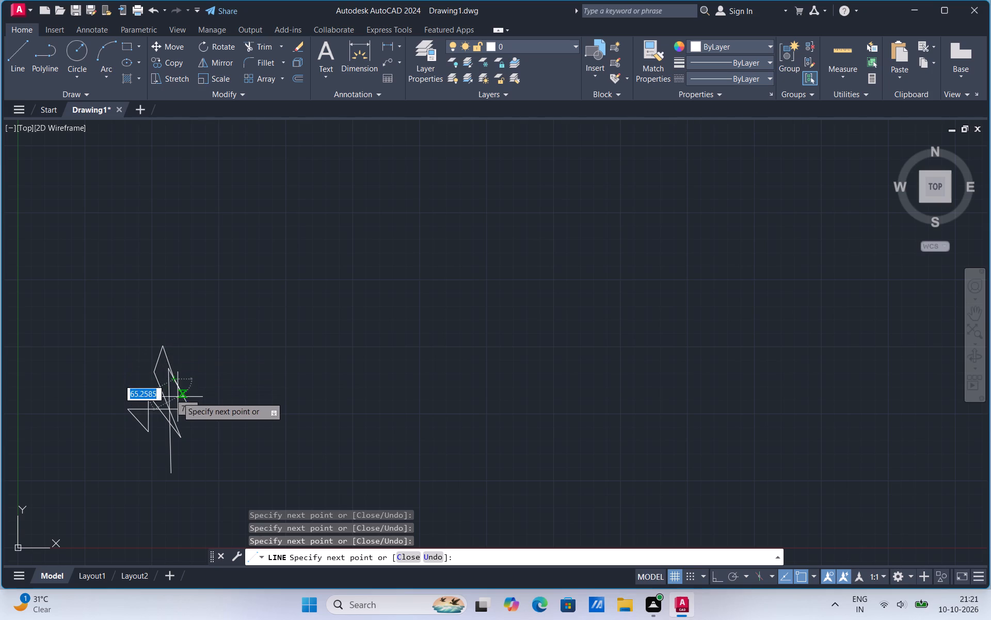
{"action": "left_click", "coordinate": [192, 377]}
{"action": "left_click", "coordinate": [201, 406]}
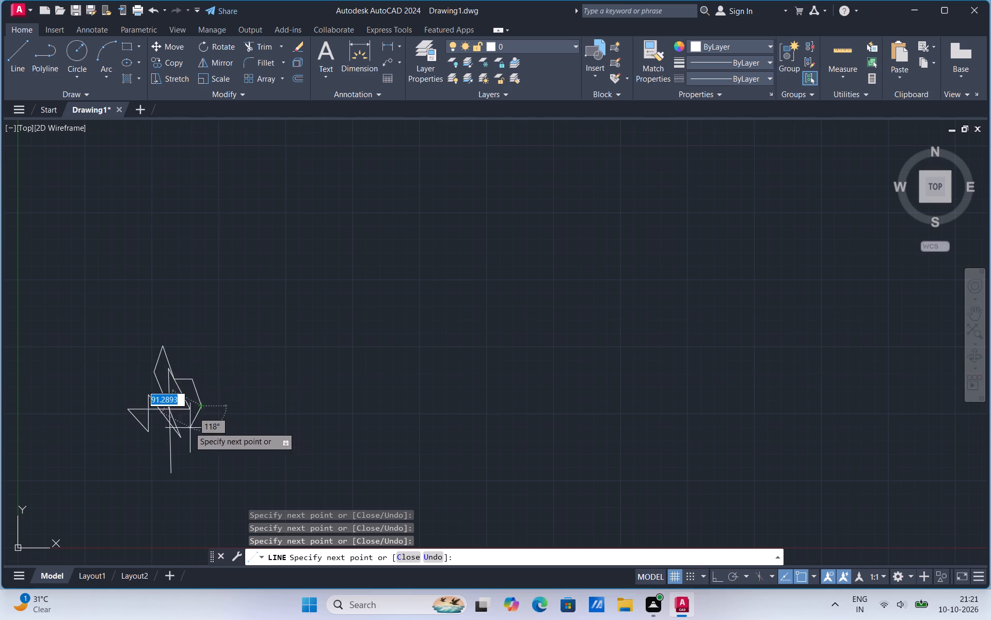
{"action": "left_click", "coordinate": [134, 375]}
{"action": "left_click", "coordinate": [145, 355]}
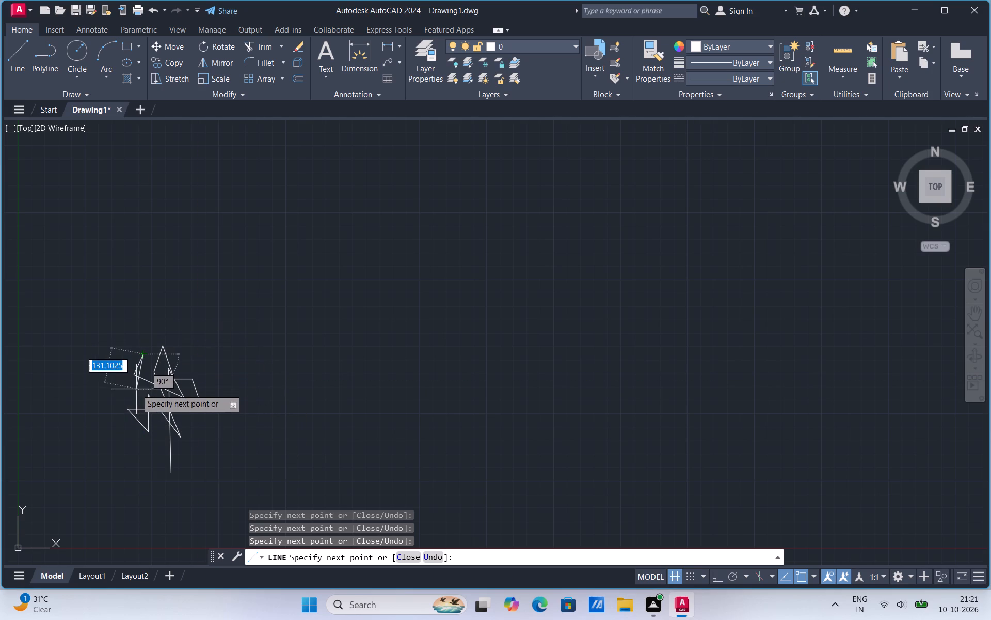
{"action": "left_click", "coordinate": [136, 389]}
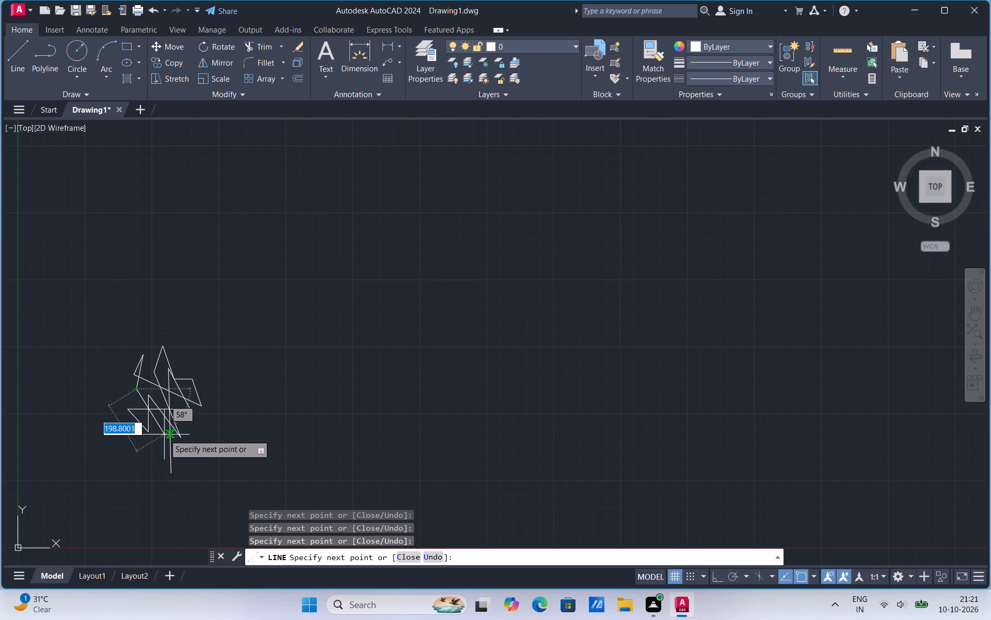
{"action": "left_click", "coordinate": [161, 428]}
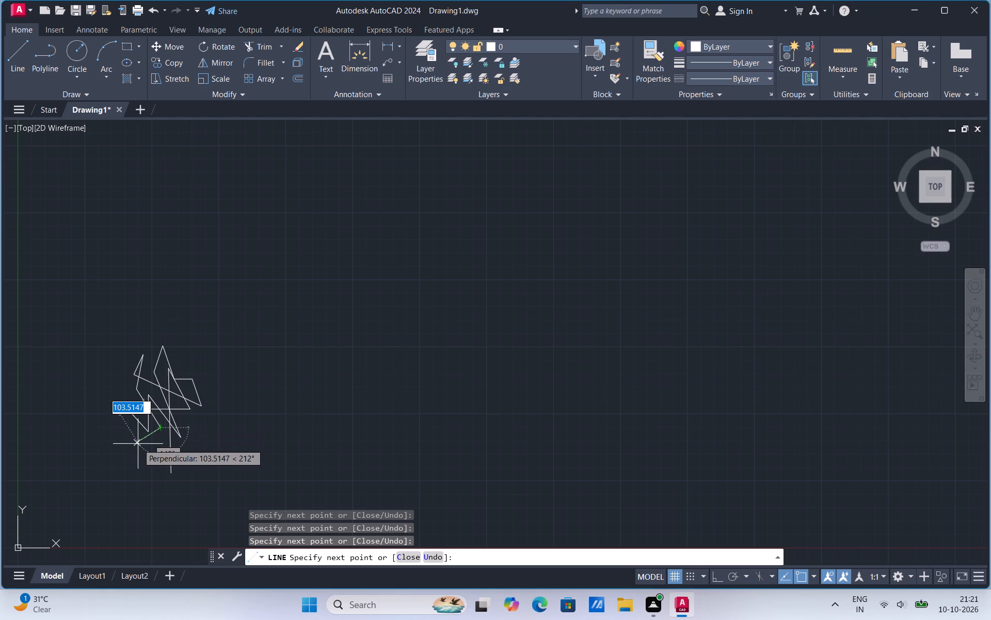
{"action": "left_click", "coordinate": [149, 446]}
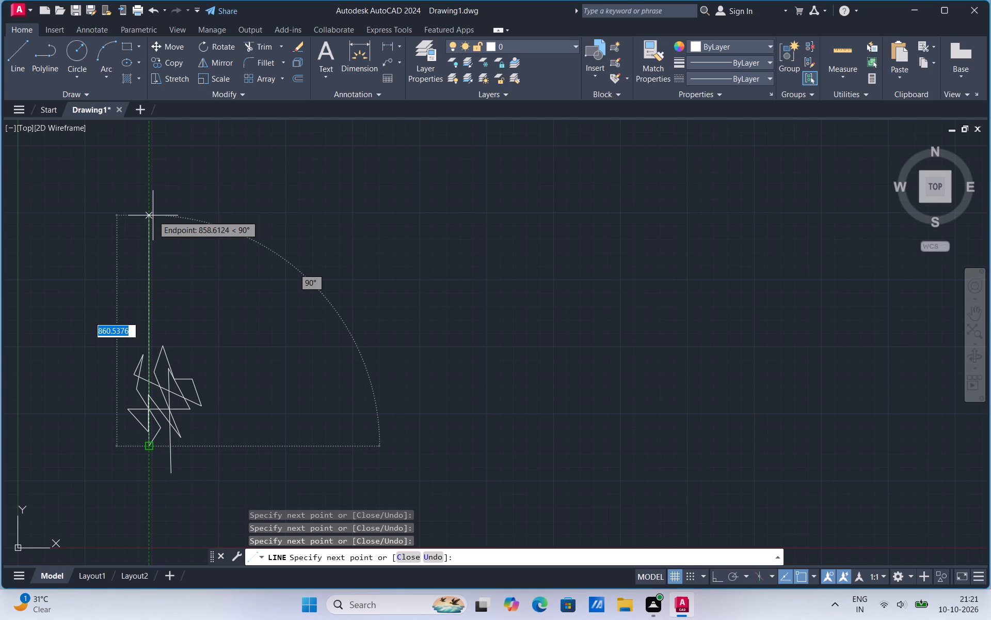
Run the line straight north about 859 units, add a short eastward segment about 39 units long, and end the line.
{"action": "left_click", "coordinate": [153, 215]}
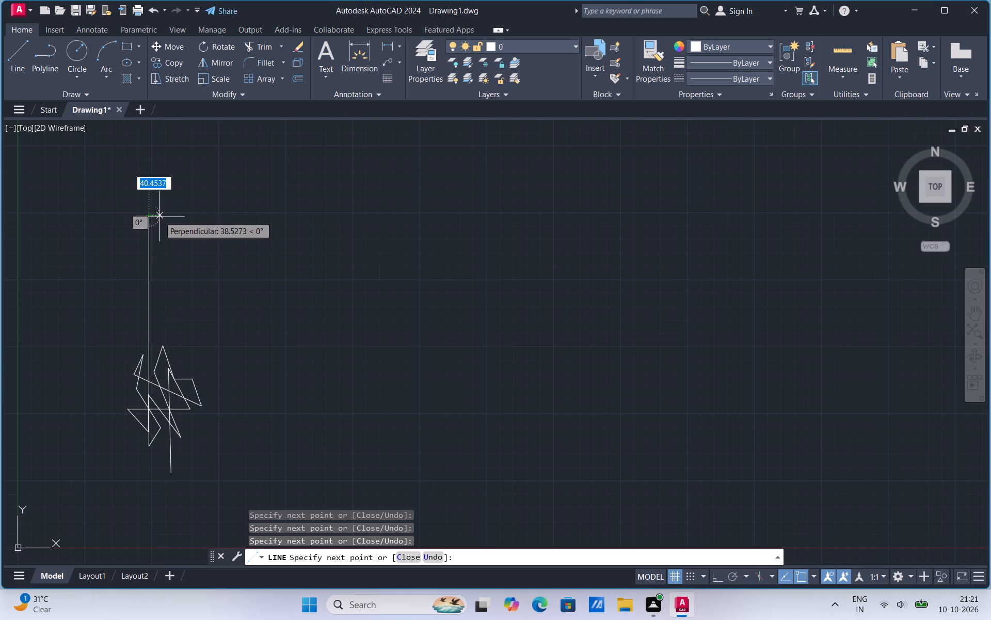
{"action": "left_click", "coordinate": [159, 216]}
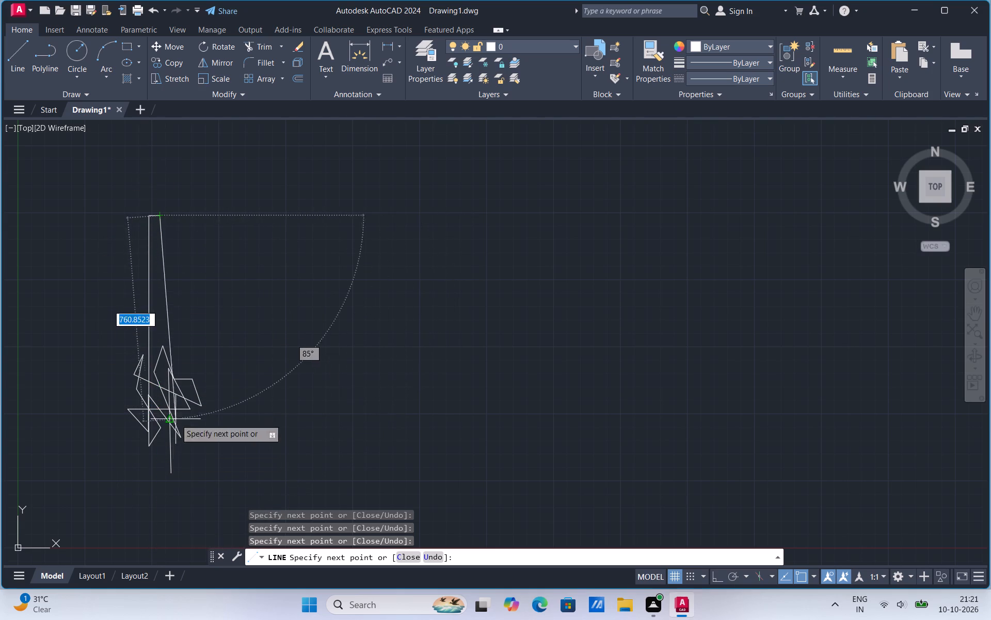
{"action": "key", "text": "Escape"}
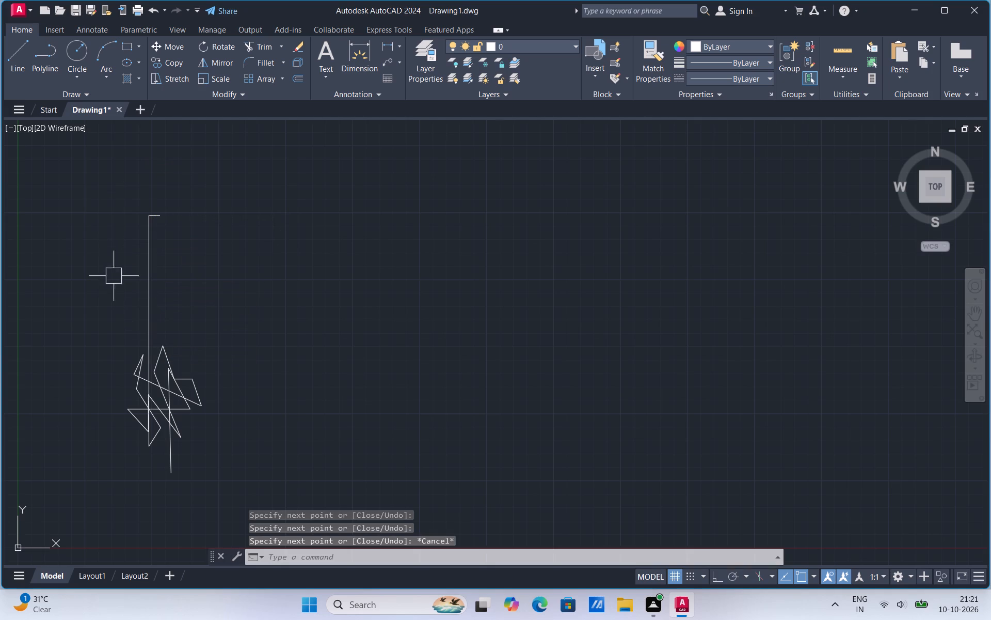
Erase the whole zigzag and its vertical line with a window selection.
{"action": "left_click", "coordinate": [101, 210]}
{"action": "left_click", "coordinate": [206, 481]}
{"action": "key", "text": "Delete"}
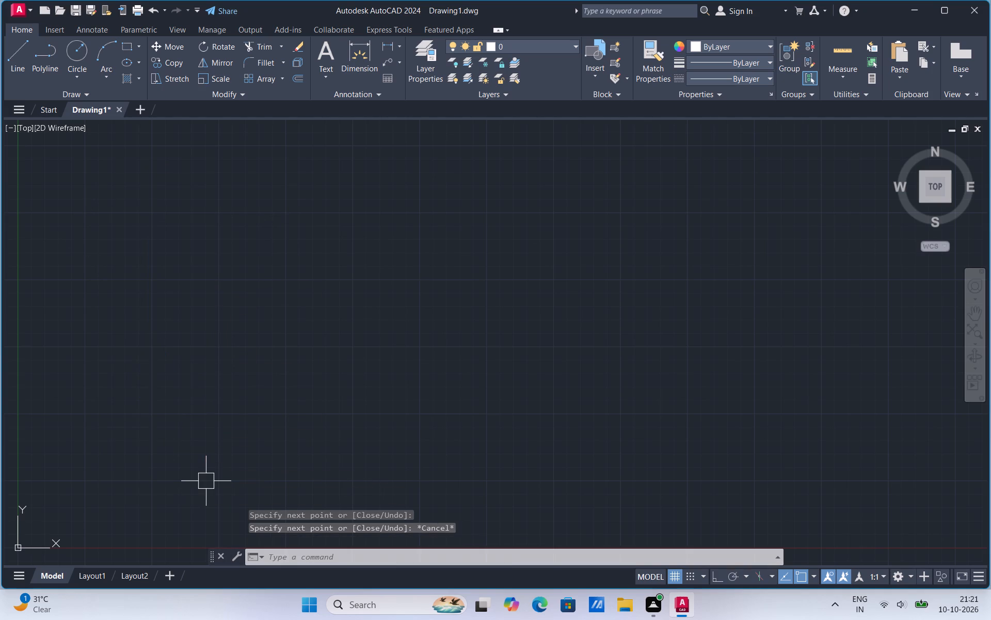
Start a line northeast of the origin and turn on Ortho mode to constrain it vertically.
{"action": "left_click", "coordinate": [12, 71]}
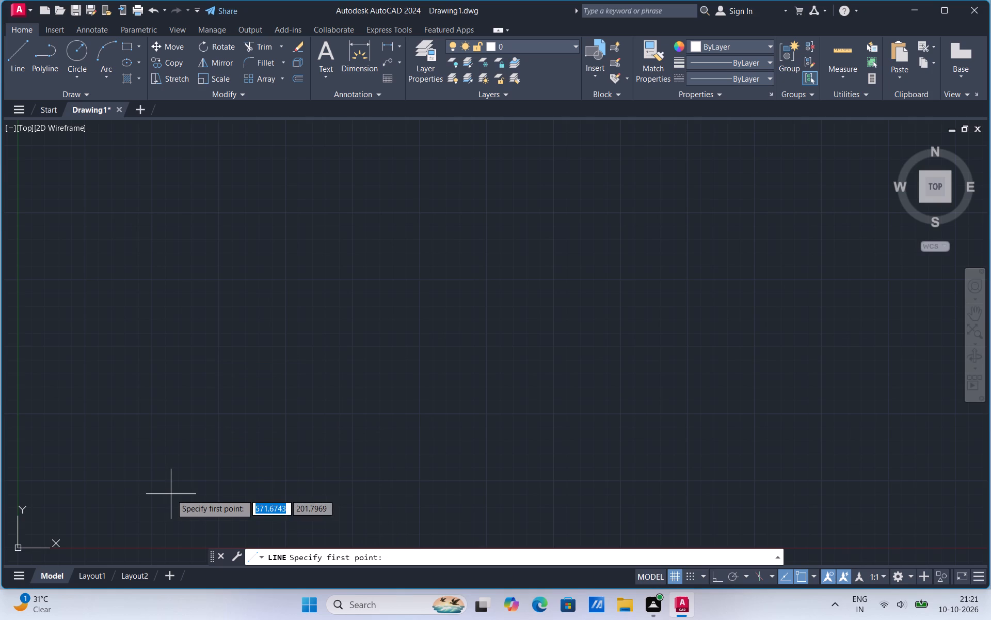
{"action": "left_click", "coordinate": [177, 506]}
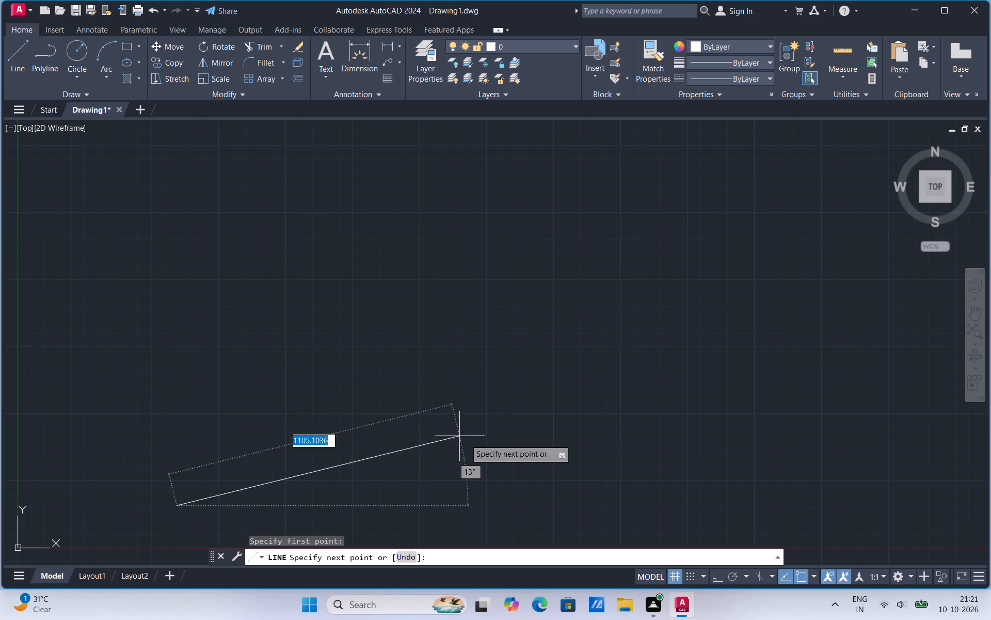
{"action": "left_click", "coordinate": [717, 575]}
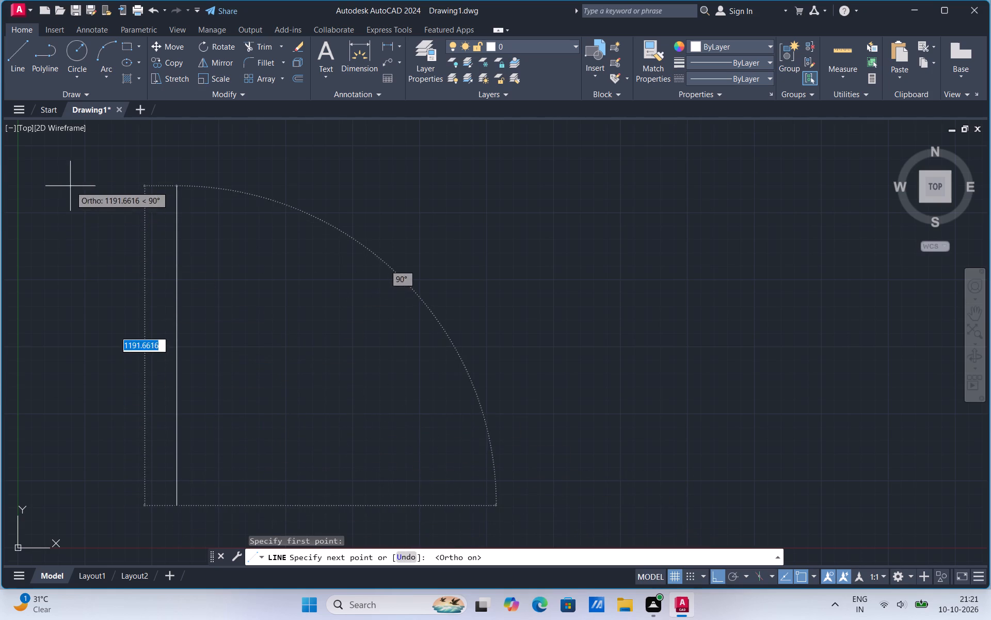
{"action": "scroll", "coordinate": [240, 370], "scroll_direction": "down", "scroll_amount": 1}
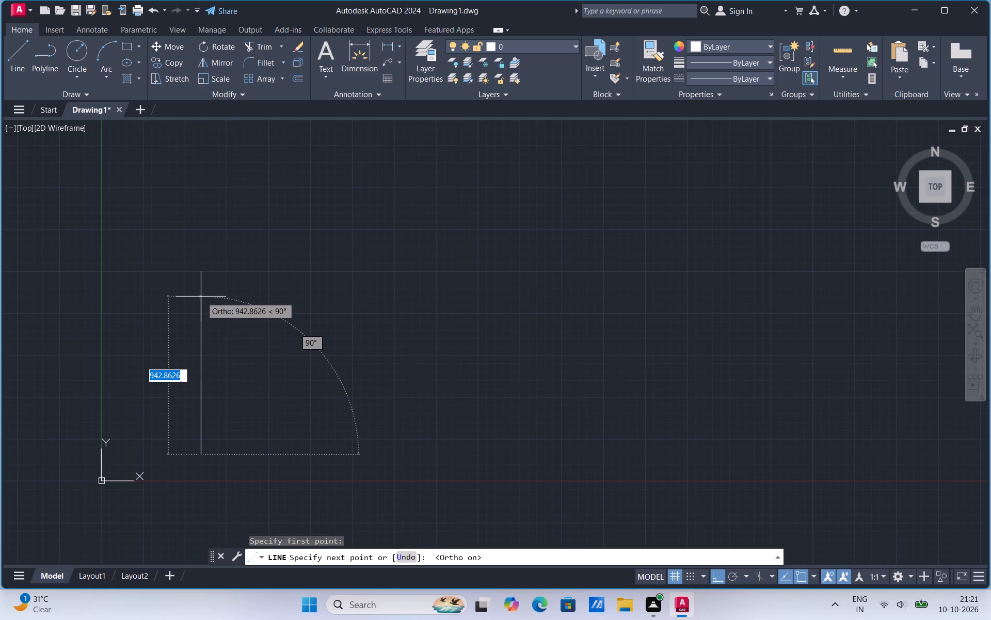
{"action": "scroll", "coordinate": [201, 297], "scroll_direction": "up", "scroll_amount": 1}
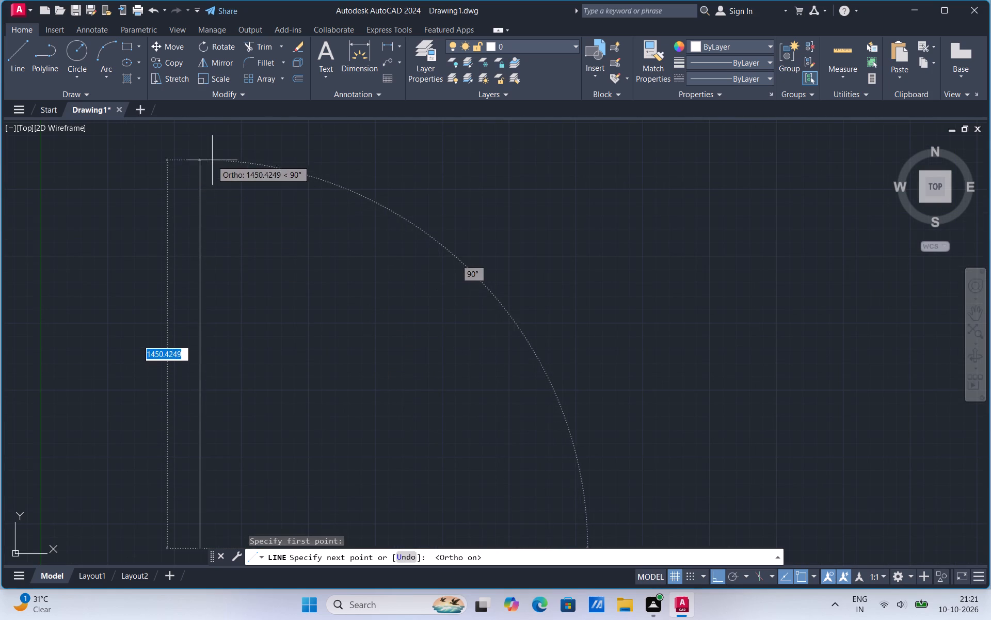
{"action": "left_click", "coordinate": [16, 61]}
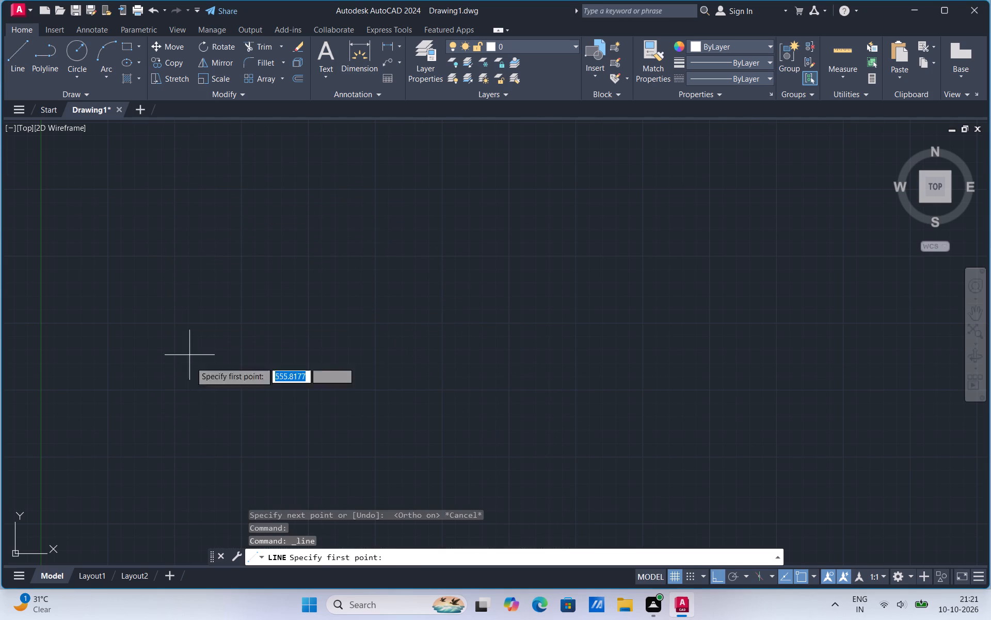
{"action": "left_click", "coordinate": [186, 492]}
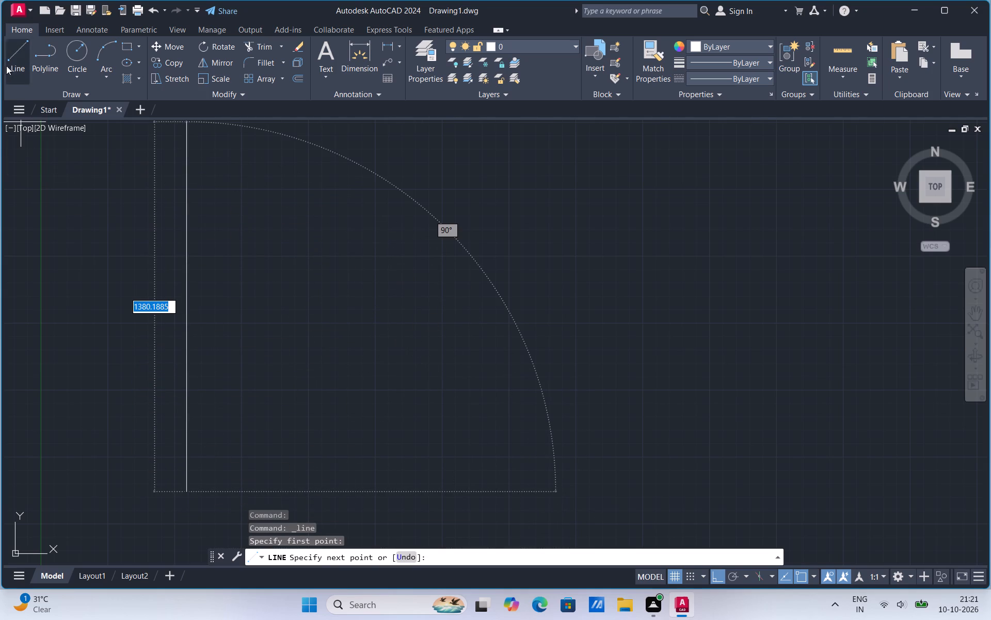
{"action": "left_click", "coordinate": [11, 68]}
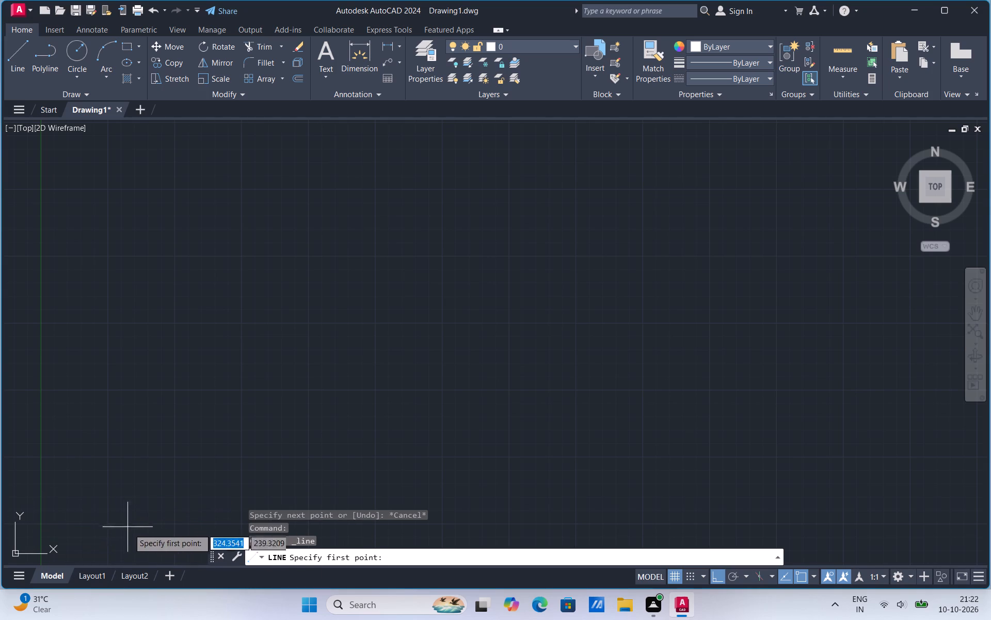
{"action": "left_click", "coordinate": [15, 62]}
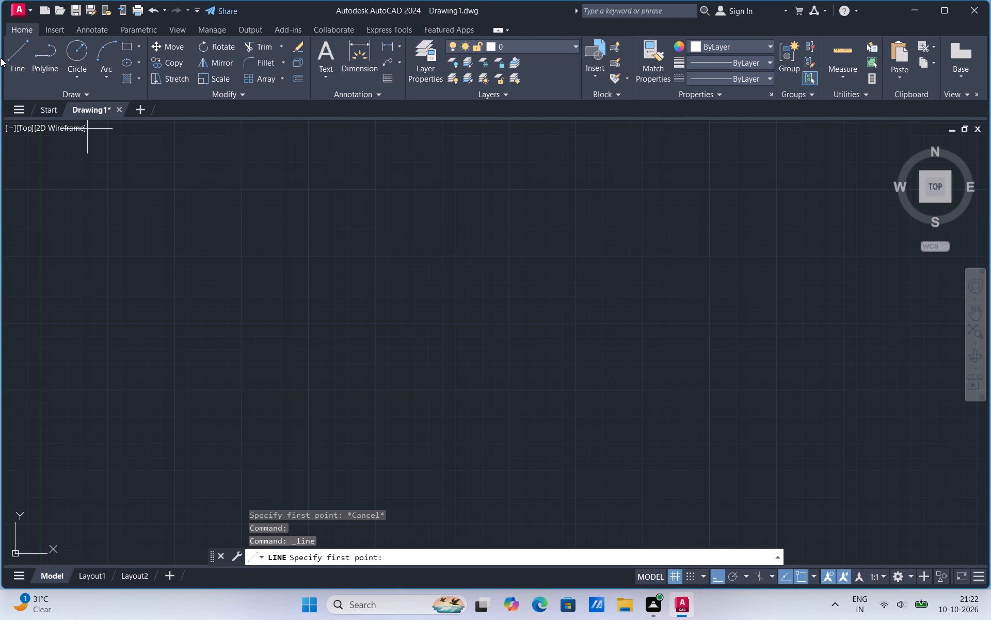
Draw a small stepped line northeast of the origin with Ortho on, going north, east, south, east and north to a taller east side.
{"action": "left_click_drag", "start_coordinate": [10, 58], "coordinate": [13, 63]}
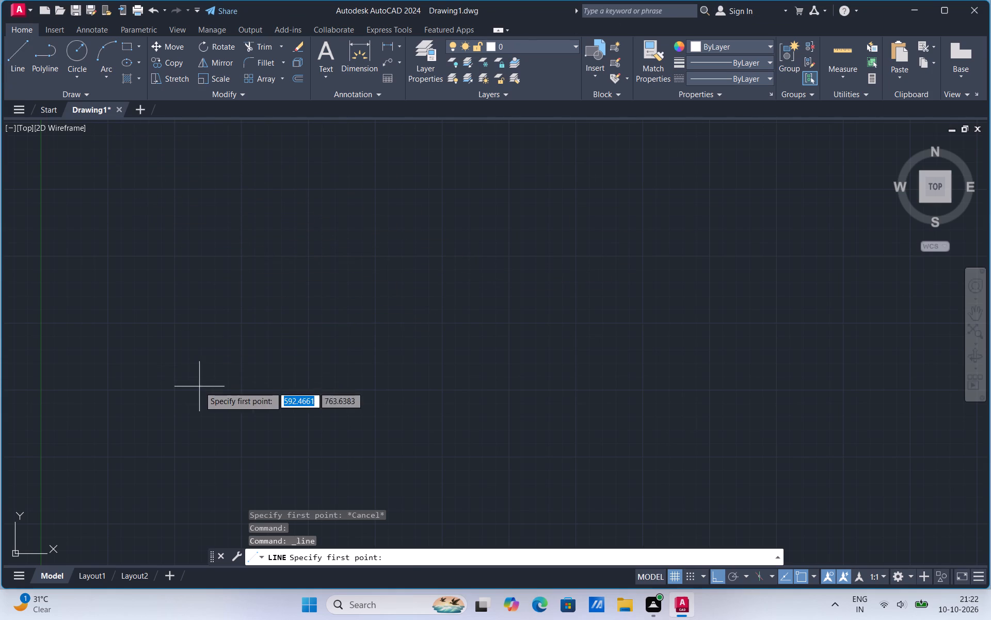
{"action": "left_click", "coordinate": [199, 386]}
{"action": "left_click", "coordinate": [201, 373]}
{"action": "left_click", "coordinate": [212, 376]}
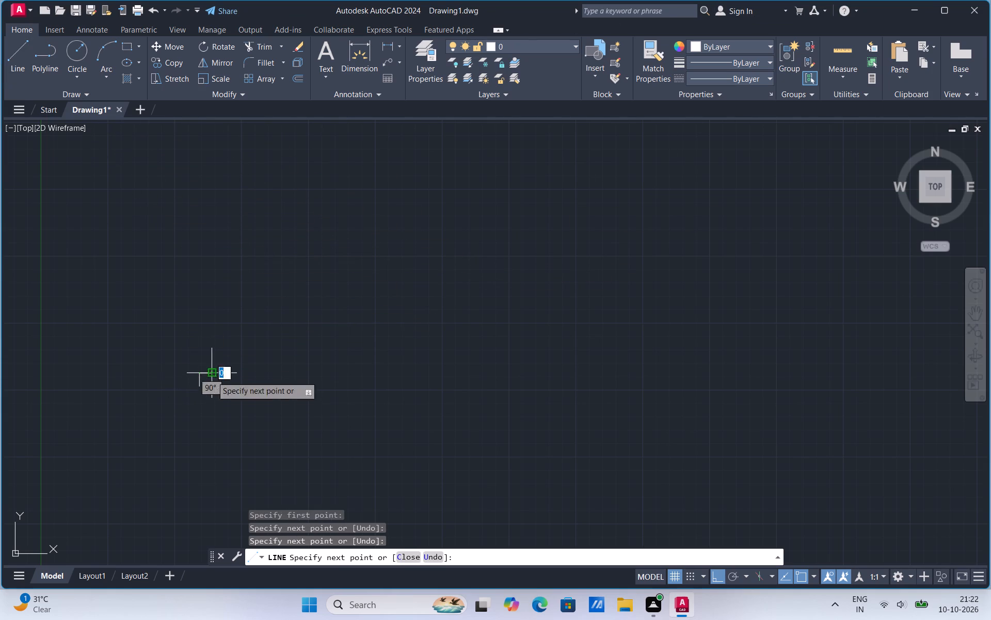
{"action": "left_click", "coordinate": [209, 386]}
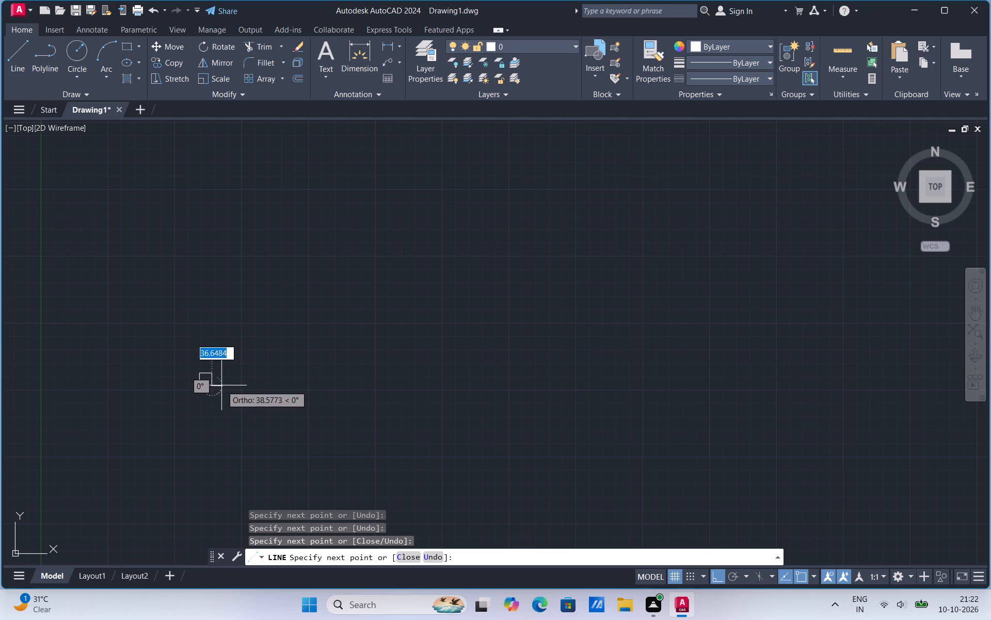
{"action": "left_click", "coordinate": [221, 385]}
{"action": "left_click", "coordinate": [222, 374]}
{"action": "left_click", "coordinate": [230, 354]}
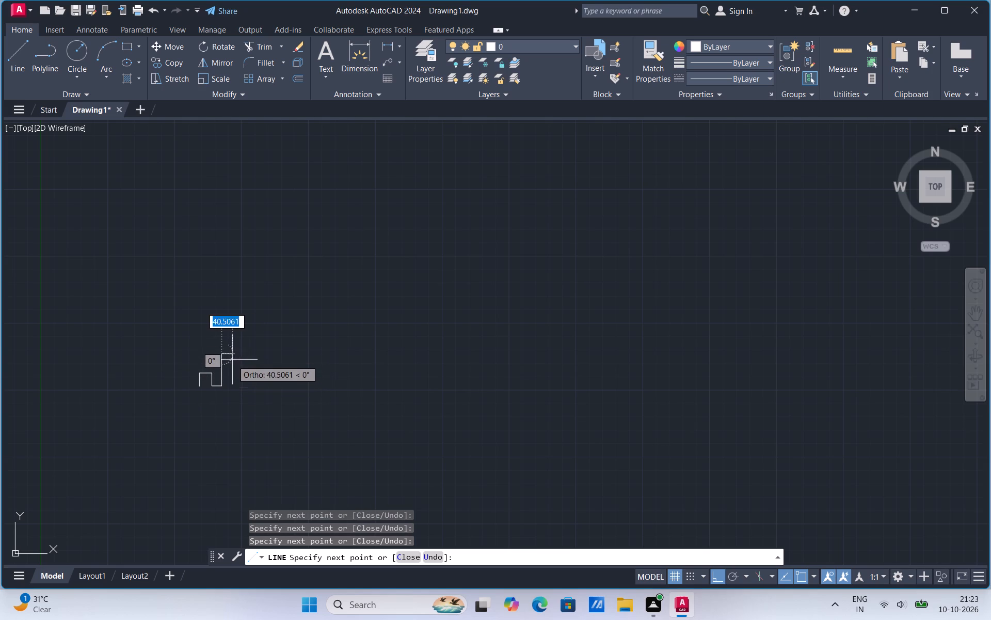
Turn Ortho off and continue the line diagonally to the step's northwest corner, straight north, down to the inner corner and back to the northeast peak.
{"action": "left_click", "coordinate": [715, 573]}
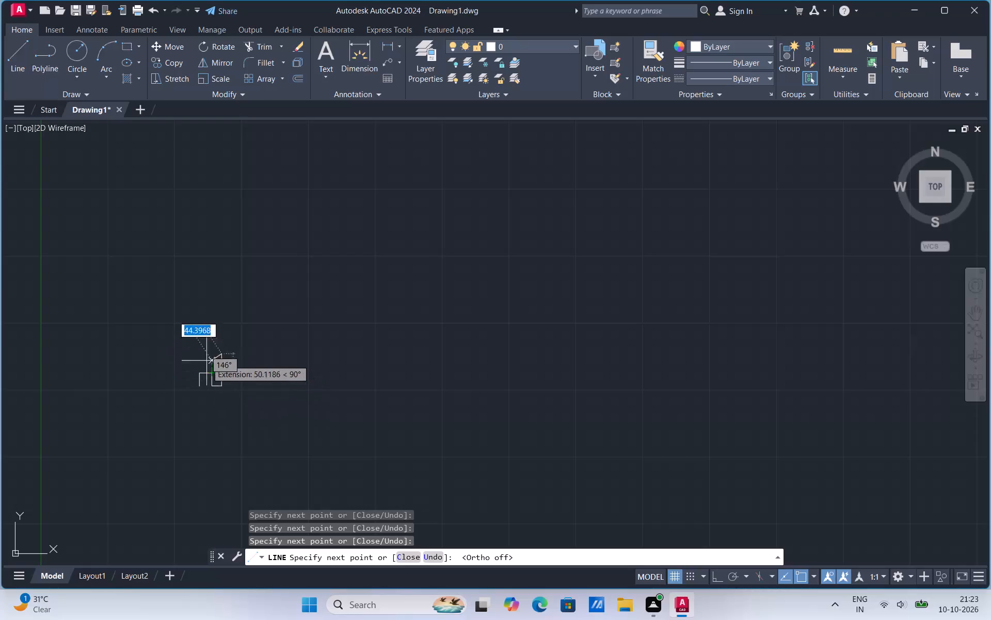
{"action": "scroll", "coordinate": [198, 377], "scroll_direction": "up", "scroll_amount": 1}
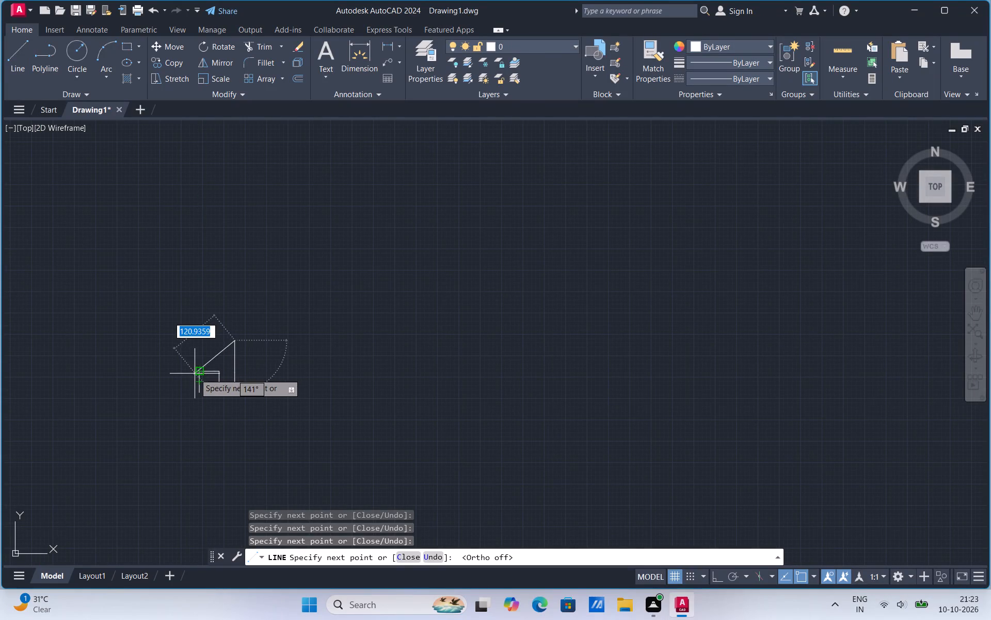
{"action": "left_click_drag", "start_coordinate": [198, 370], "coordinate": [198, 365]}
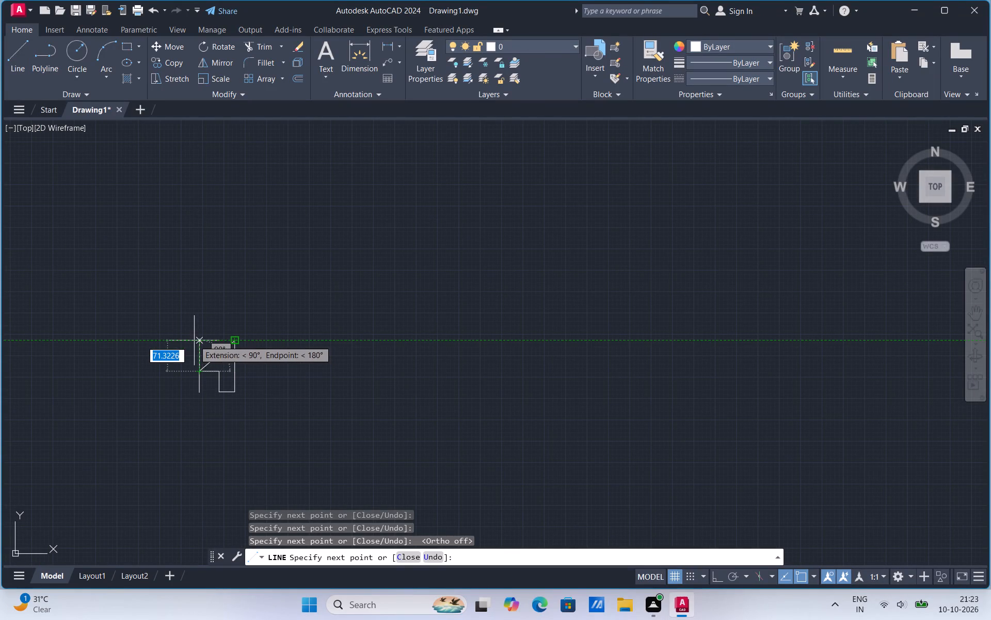
{"action": "left_click", "coordinate": [194, 340]}
{"action": "left_click", "coordinate": [219, 371]}
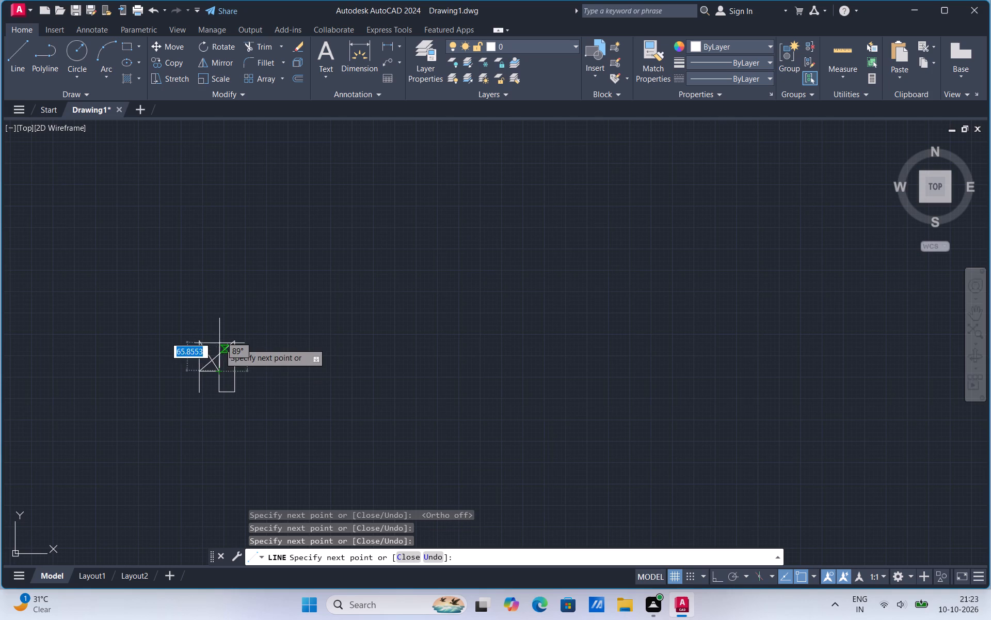
{"action": "left_click", "coordinate": [234, 340]}
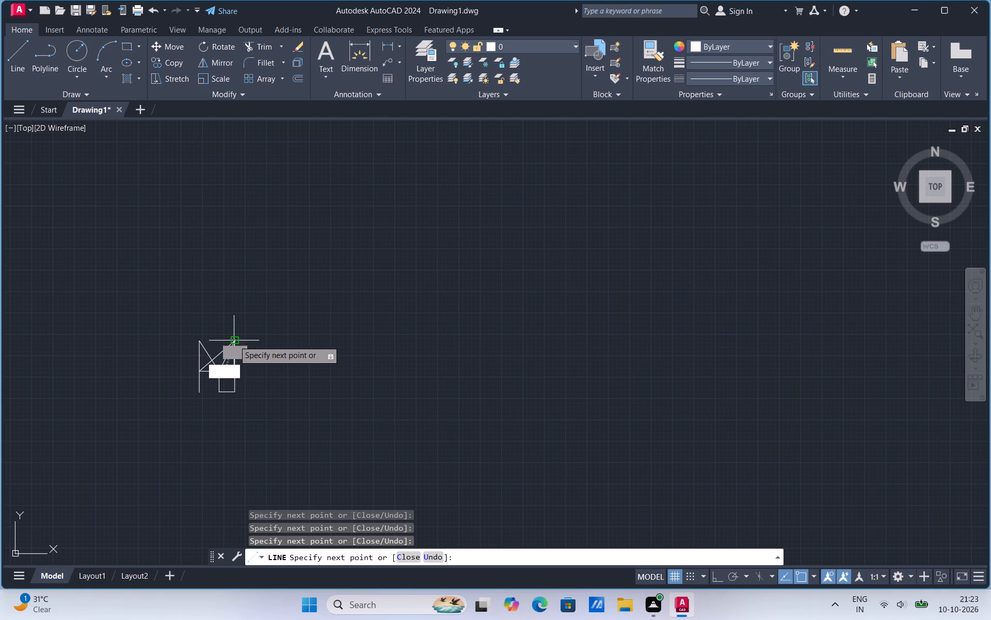
Continue the line to the figure's middle base point, southwest corner, inner corner and west side's midpoint, then across to the east side.
{"action": "left_click", "coordinate": [218, 391]}
{"action": "left_click", "coordinate": [197, 395]}
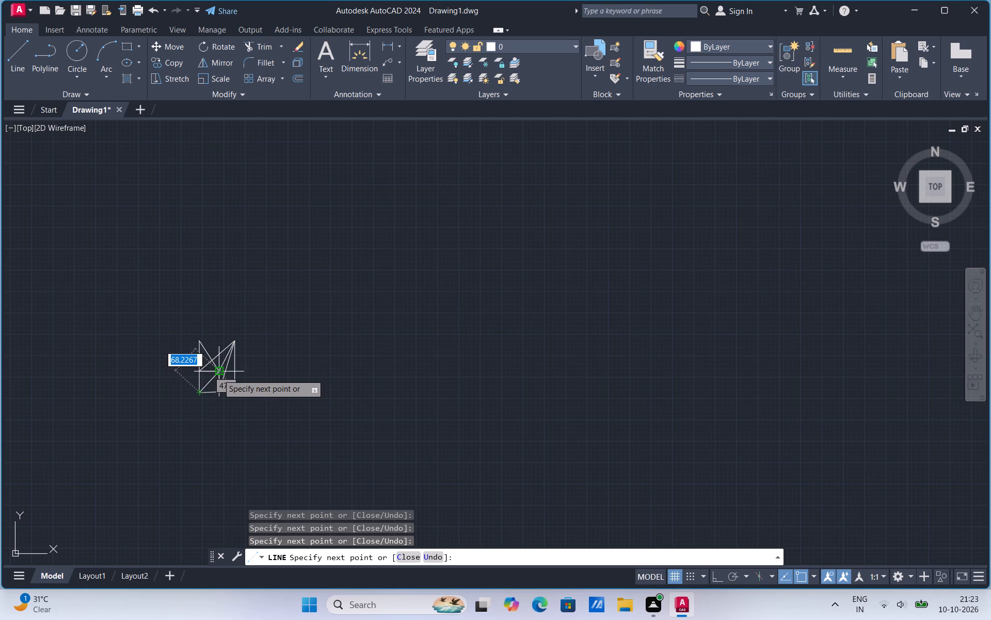
{"action": "left_click", "coordinate": [218, 374]}
{"action": "left_click", "coordinate": [198, 380]}
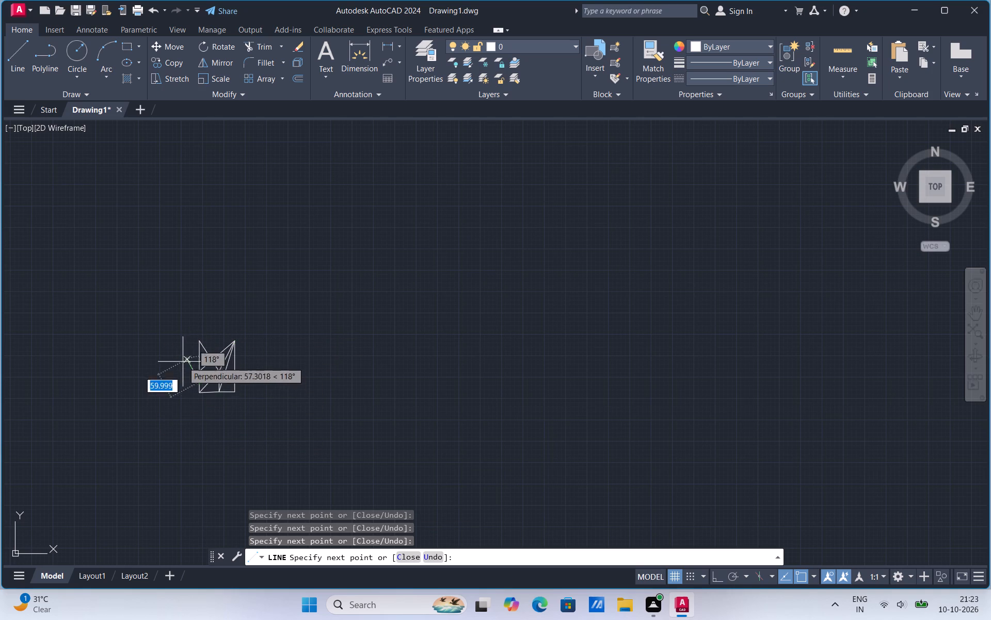
{"action": "scroll", "coordinate": [215, 339], "scroll_direction": "up", "scroll_amount": 1}
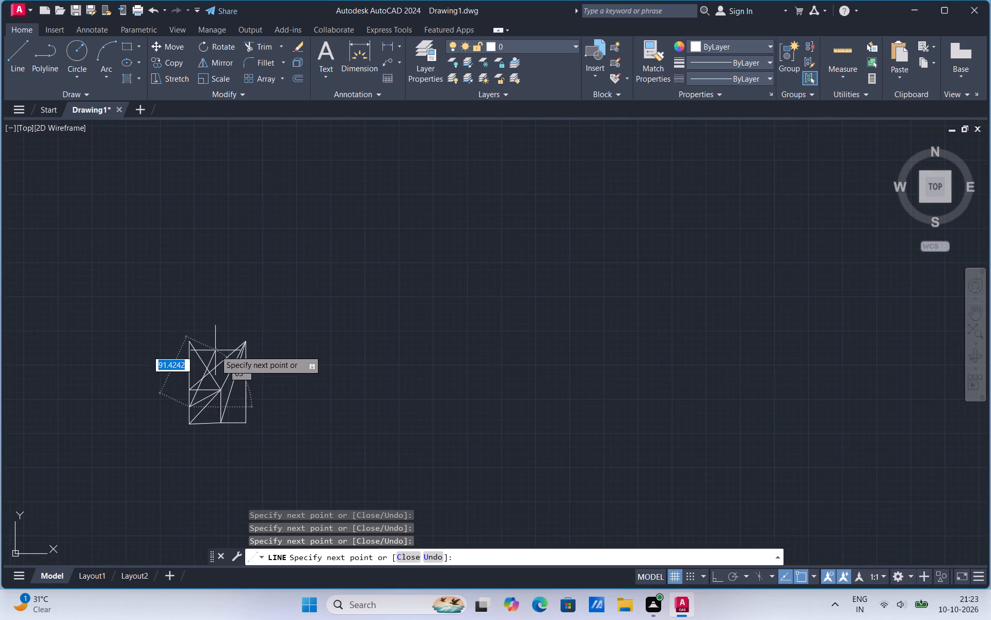
{"action": "left_click", "coordinate": [246, 405]}
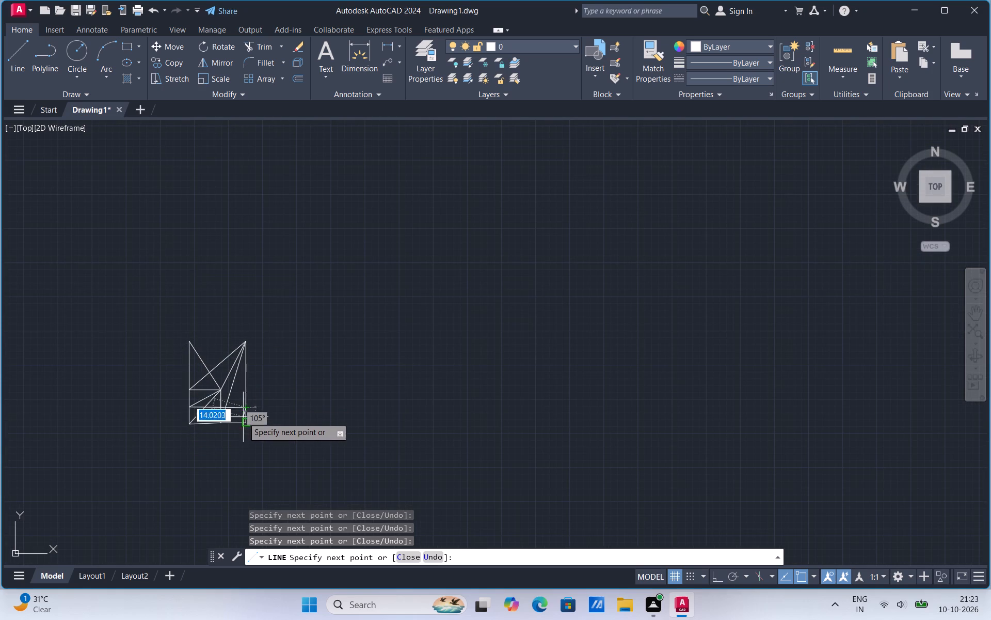
Continue the line to the middle base point, crossing bar, base edge midpoint and middle vertical, forming triangles in the lower west panel.
{"action": "scroll", "coordinate": [241, 412], "scroll_direction": "up", "scroll_amount": 2}
{"action": "left_click", "coordinate": [188, 443]}
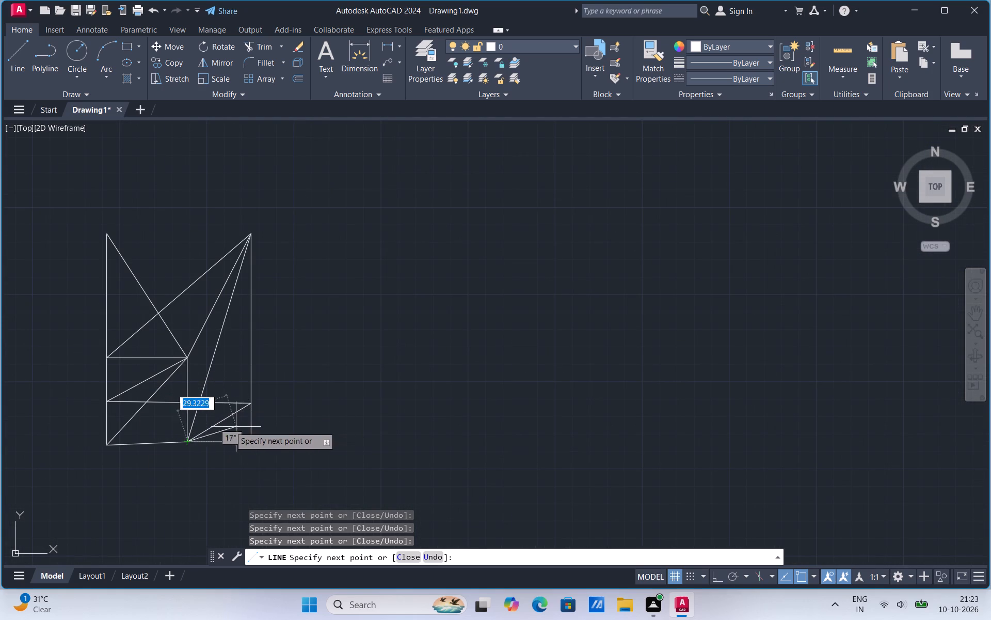
{"action": "left_click", "coordinate": [146, 404]}
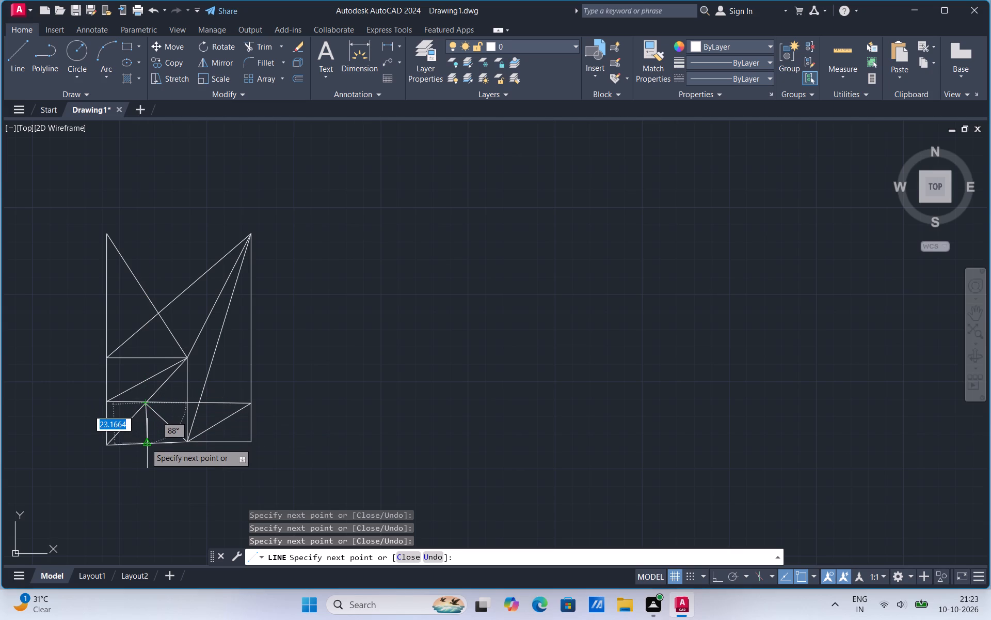
{"action": "left_click", "coordinate": [146, 444]}
{"action": "left_click", "coordinate": [187, 405]}
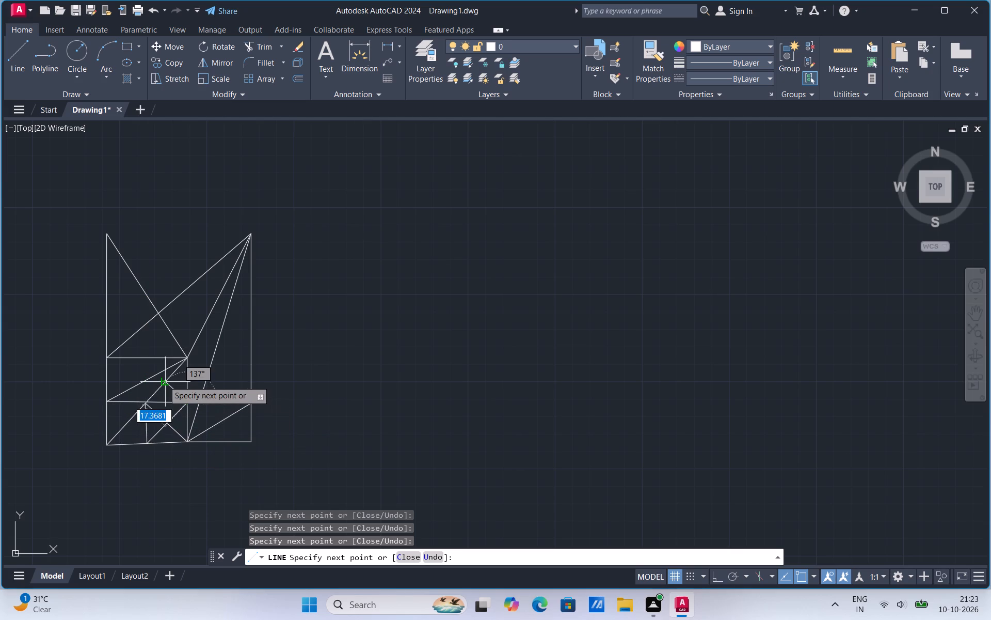
Continue the line up through the inner square's diagonal and top edge midpoint to the diagonals' crossing, the west side and the northwest diagonal.
{"action": "left_click", "coordinate": [164, 381]}
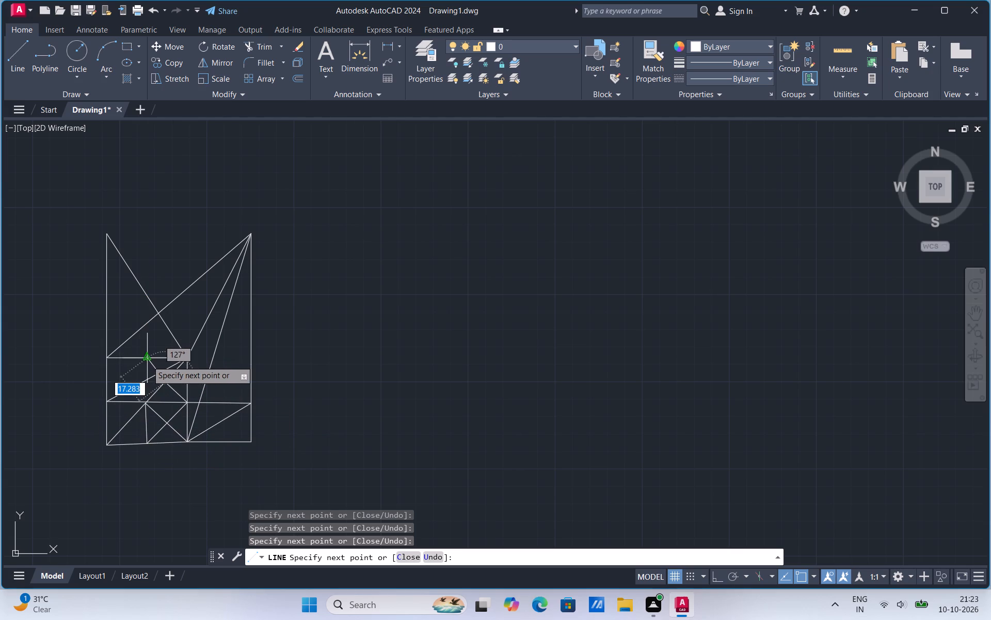
{"action": "left_click", "coordinate": [147, 361]}
{"action": "left_click", "coordinate": [156, 316]}
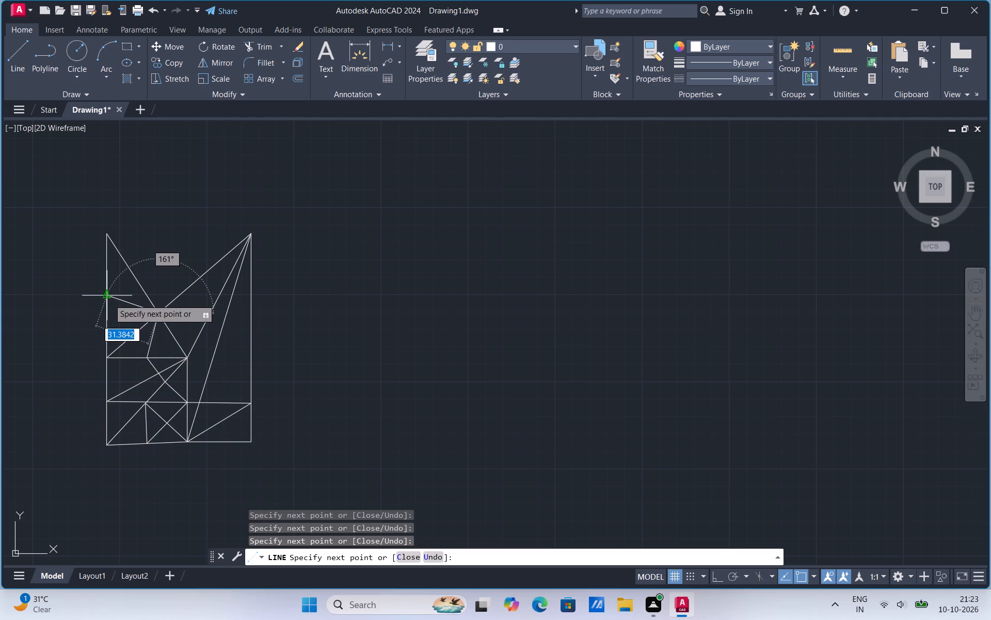
{"action": "left_click", "coordinate": [110, 293]}
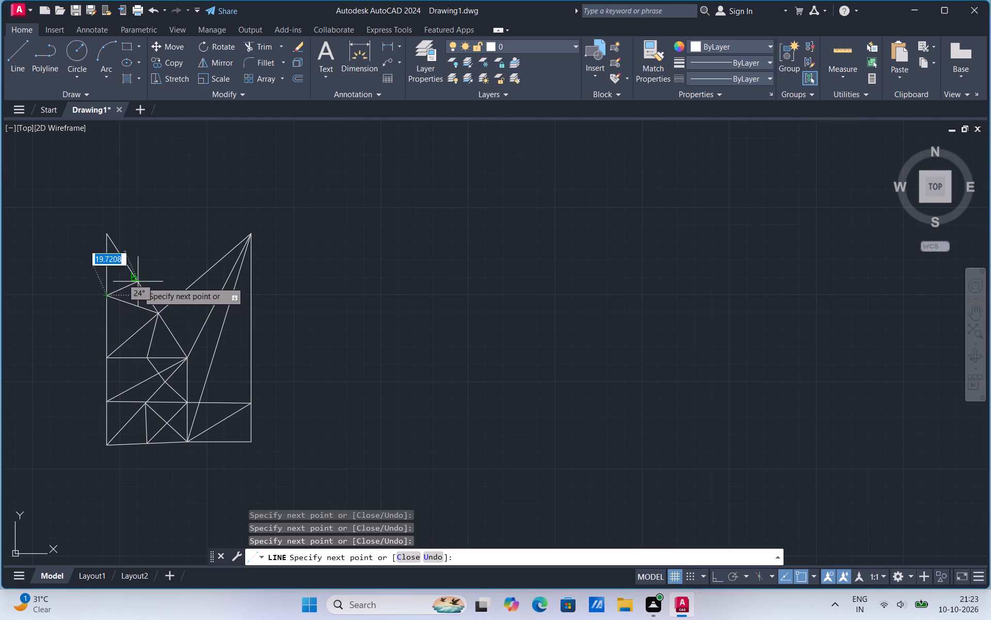
{"action": "left_click", "coordinate": [137, 277]}
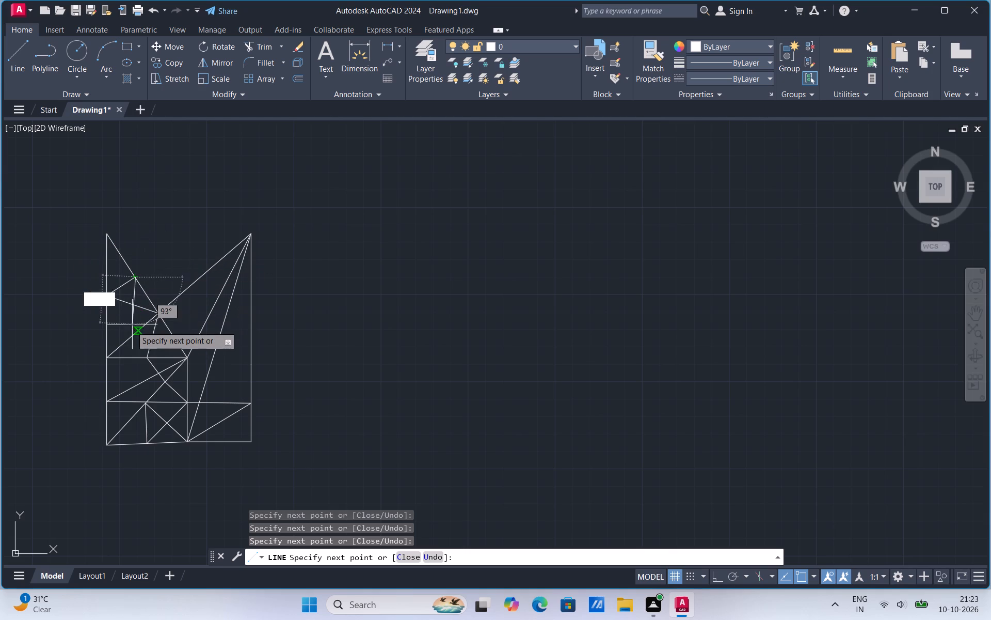
Continue the line down the western part into the inner square, then back through its top edge midpoint to the lower northwest diagonal.
{"action": "left_click", "coordinate": [132, 335]}
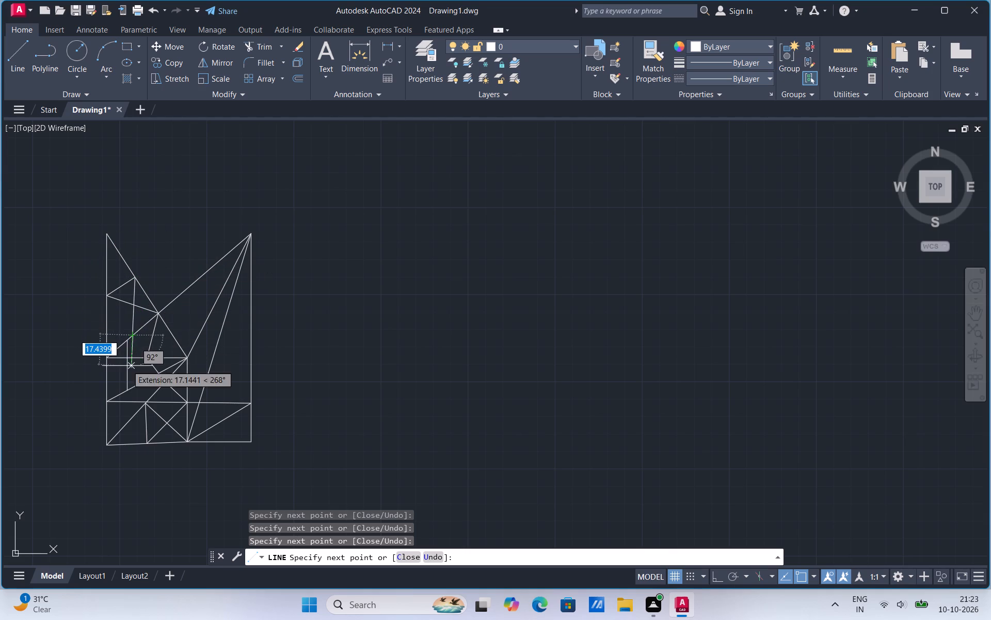
{"action": "left_click", "coordinate": [133, 355]}
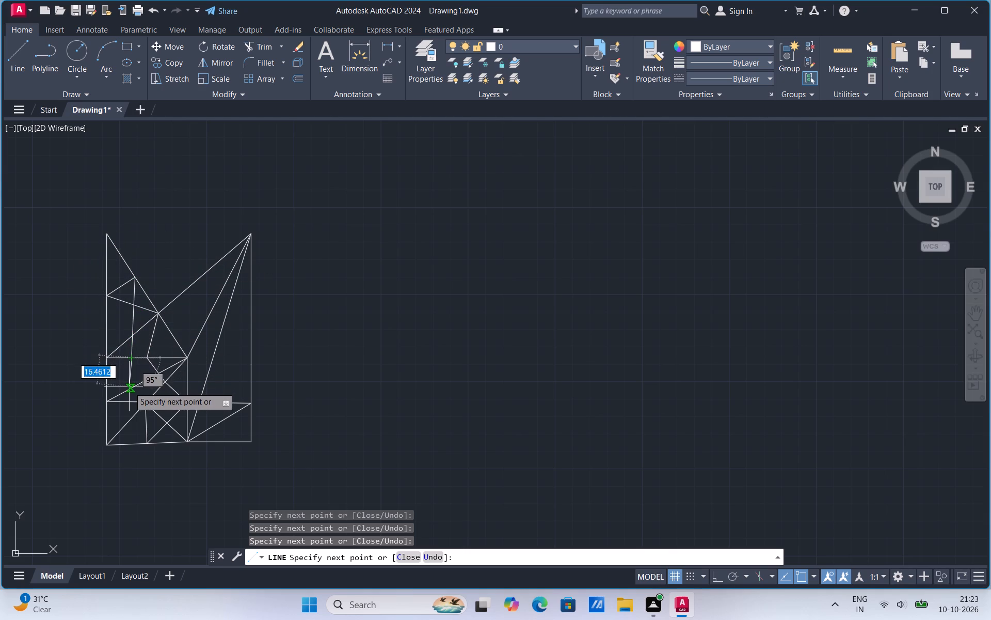
{"action": "left_click", "coordinate": [130, 389]}
{"action": "left_click", "coordinate": [145, 358]}
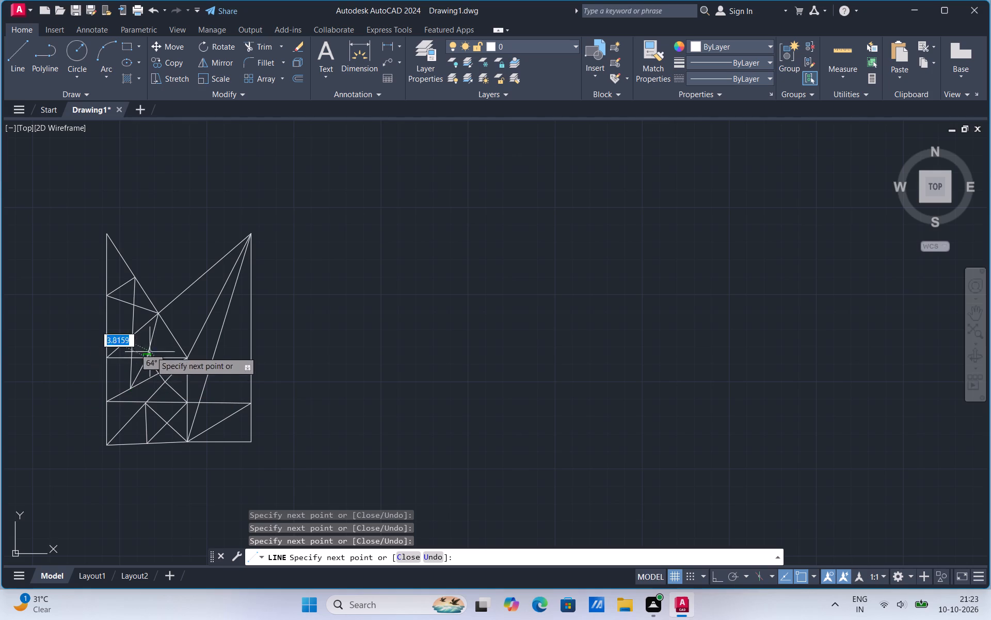
{"action": "left_click", "coordinate": [175, 342]}
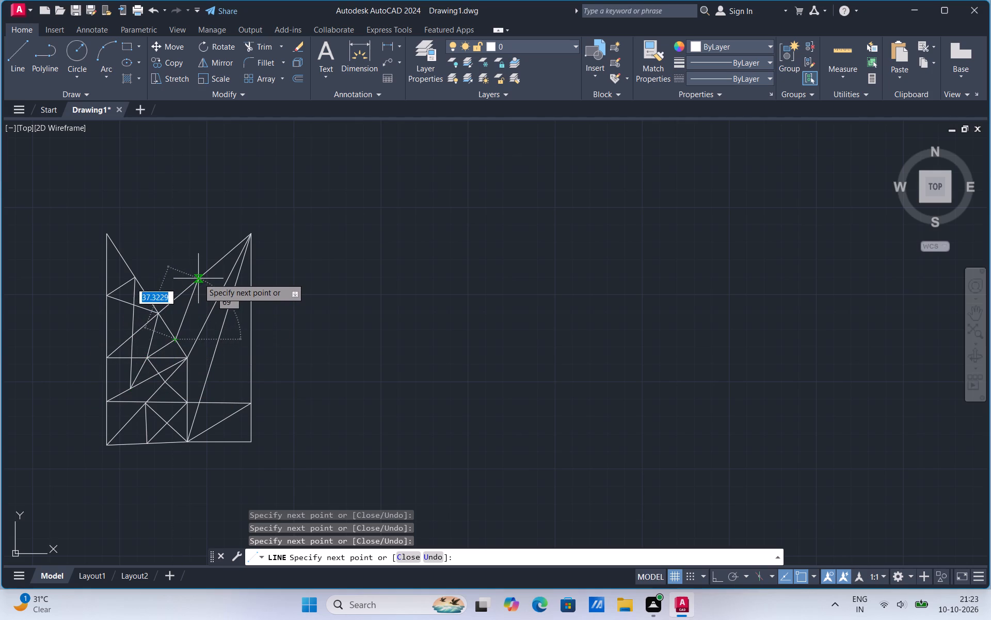
Continue the line up to the long northeast diagonal, to the neighbouring diagonal, back west, and down to the lower northwest diagonal.
{"action": "left_click", "coordinate": [199, 278]}
{"action": "left_click", "coordinate": [213, 309]}
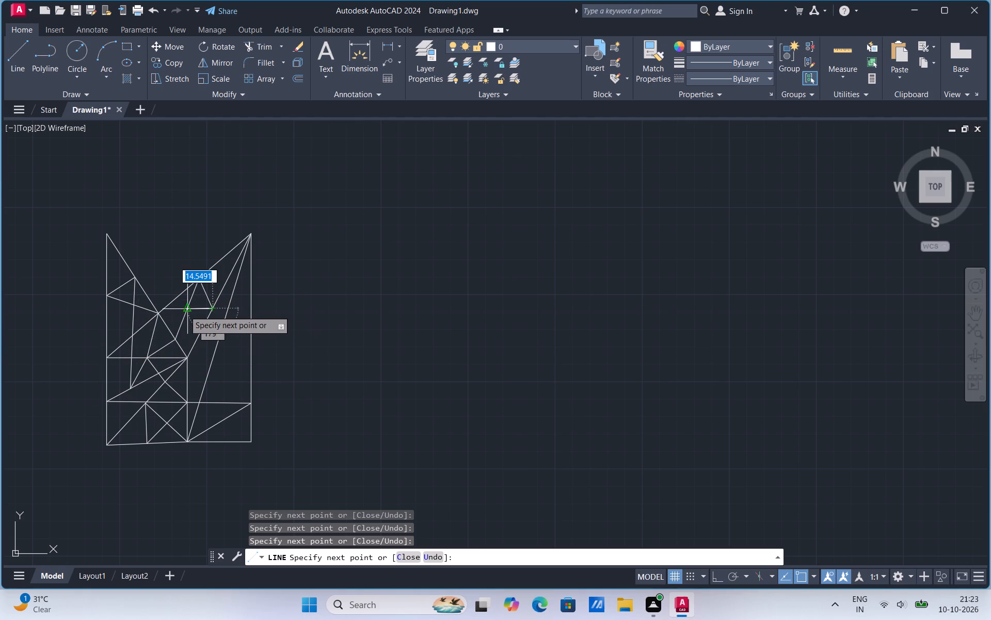
{"action": "left_click", "coordinate": [184, 312]}
{"action": "left_click", "coordinate": [173, 302]}
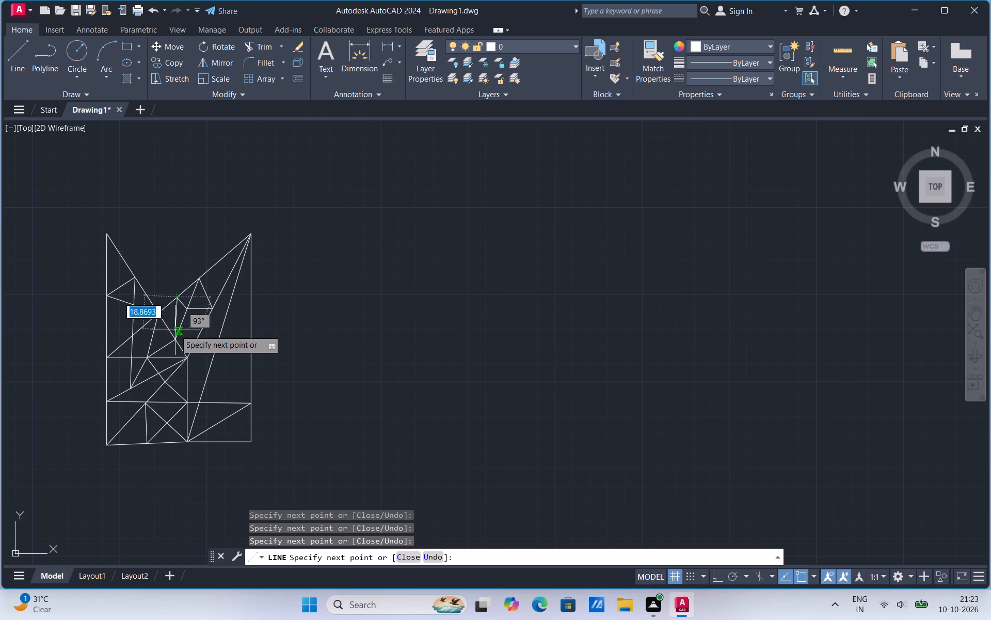
{"action": "left_click", "coordinate": [175, 339]}
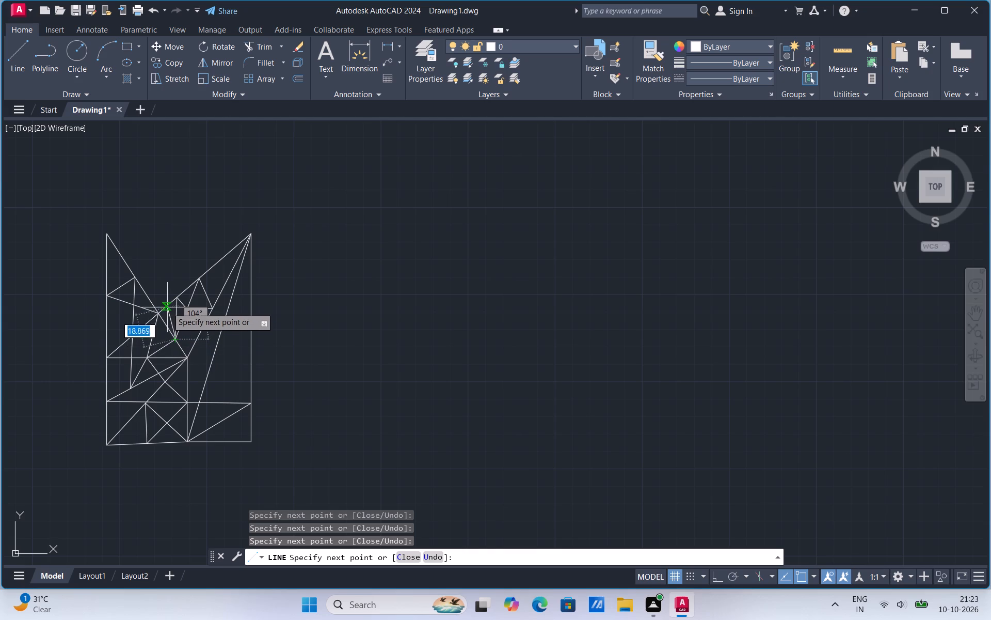
Continue the line in short zigzags above and back to the long northeast diagonal, ending at the existing vertex on its upper part.
{"action": "left_click", "coordinate": [166, 307]}
{"action": "left_click", "coordinate": [167, 271]}
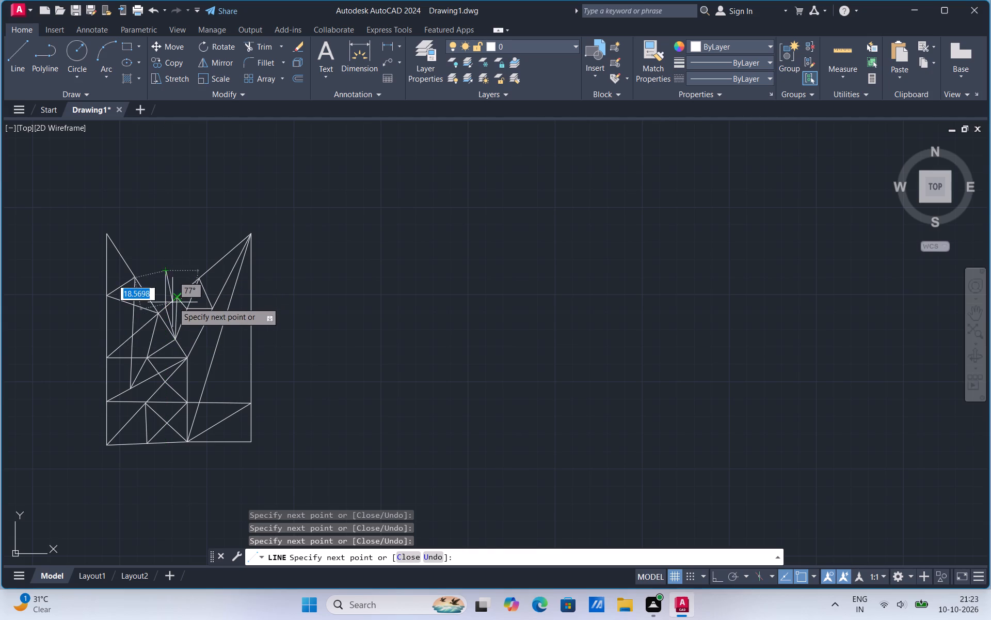
{"action": "left_click", "coordinate": [175, 300]}
{"action": "left_click", "coordinate": [184, 270]}
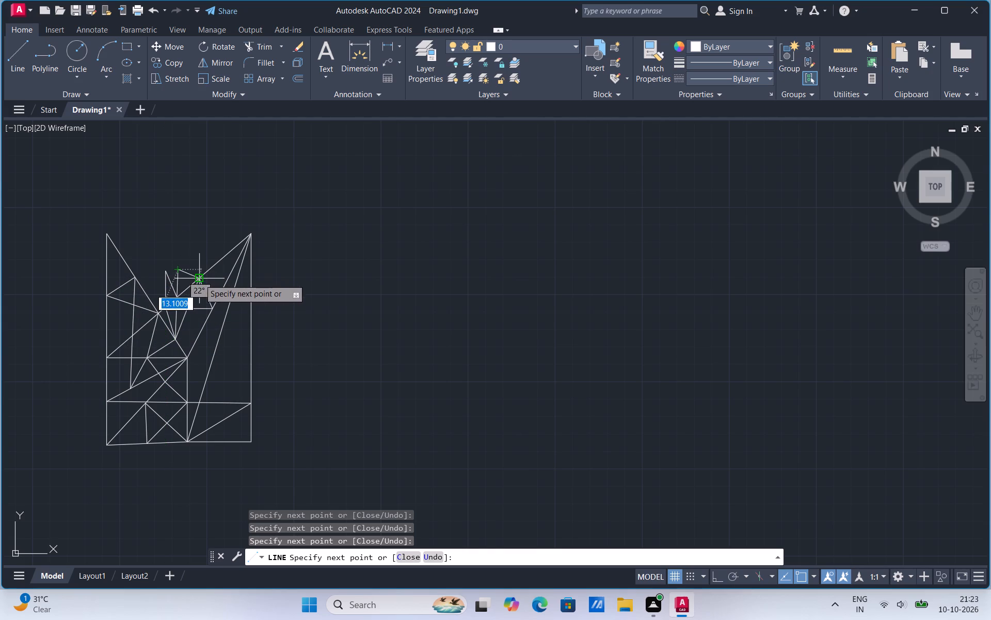
{"action": "left_click", "coordinate": [199, 279]}
Continue the line over a new peak, west through the short vertices to the northwest diagonal, then back over a second peak.
{"action": "left_click", "coordinate": [197, 256]}
{"action": "left_click", "coordinate": [180, 272]}
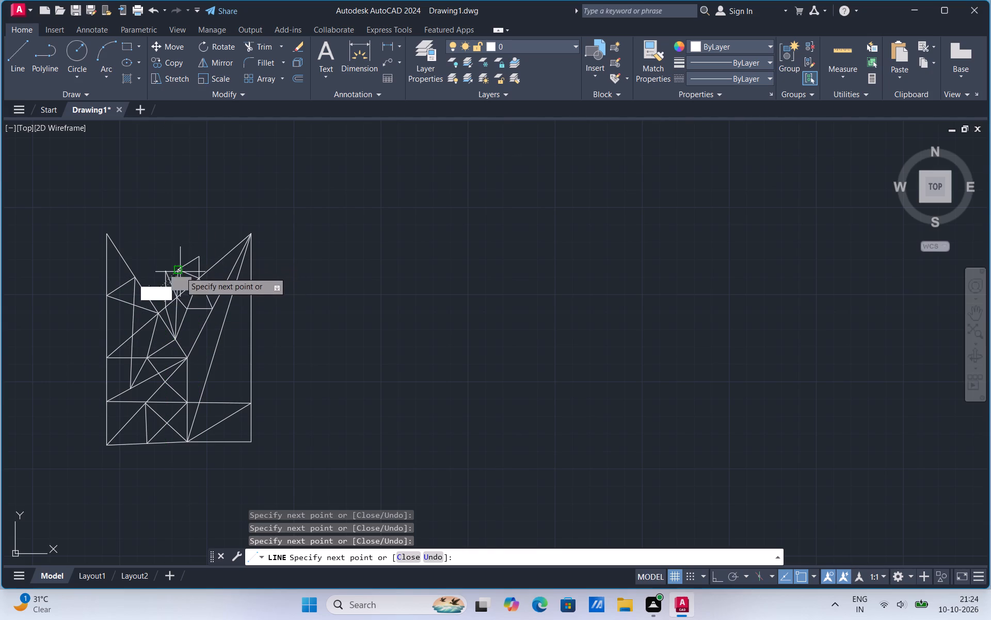
{"action": "left_click", "coordinate": [164, 273]}
{"action": "left_click", "coordinate": [135, 280]}
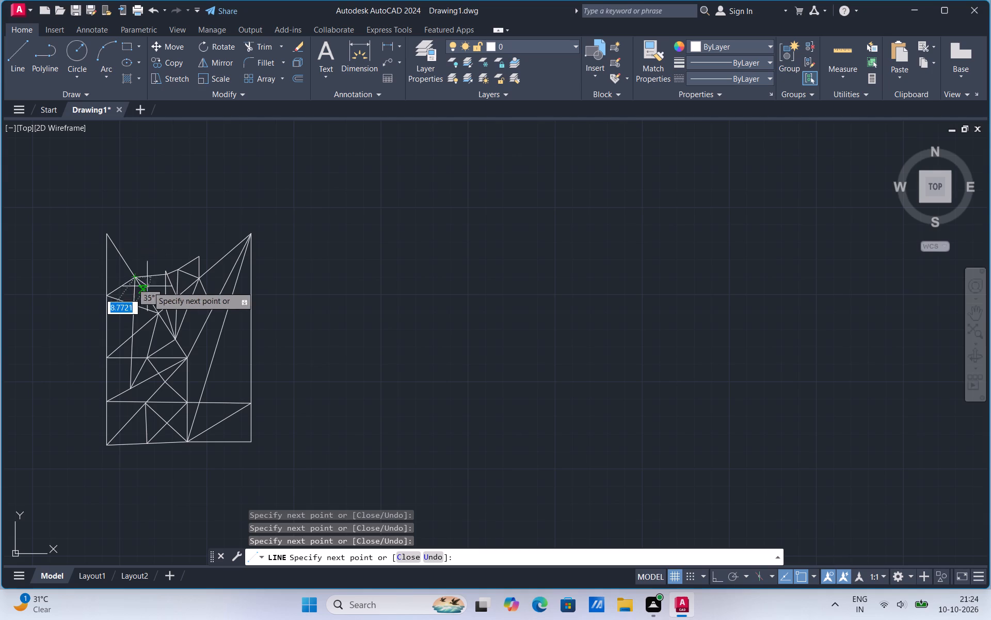
{"action": "left_click", "coordinate": [153, 253]}
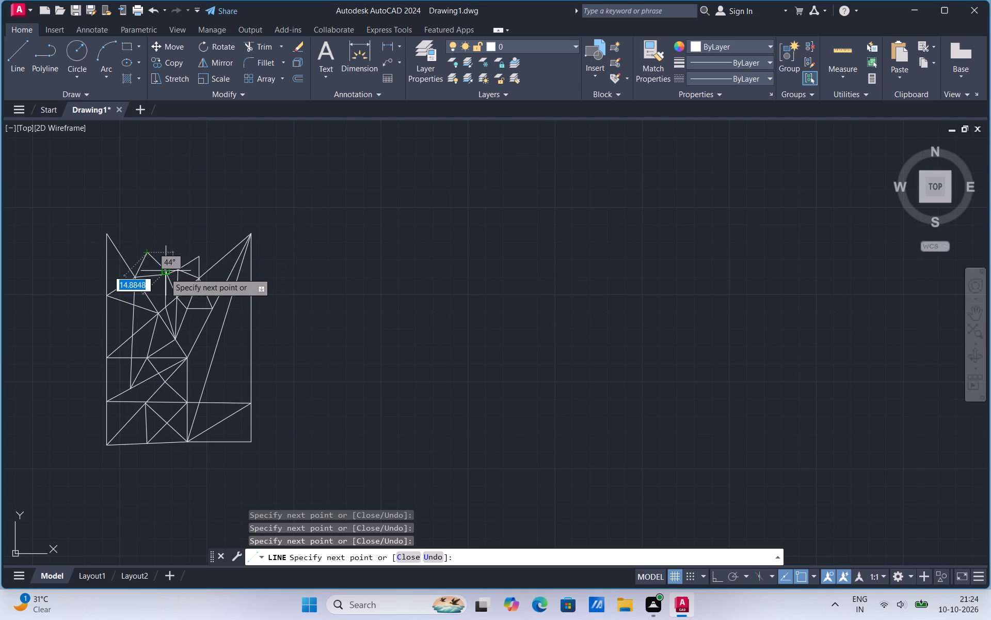
{"action": "left_click", "coordinate": [165, 273]}
Continue the line up to a third peak, across to the eastern one, then back west through the second to the northwest diagonal.
{"action": "left_click", "coordinate": [179, 237]}
{"action": "left_click", "coordinate": [202, 255]}
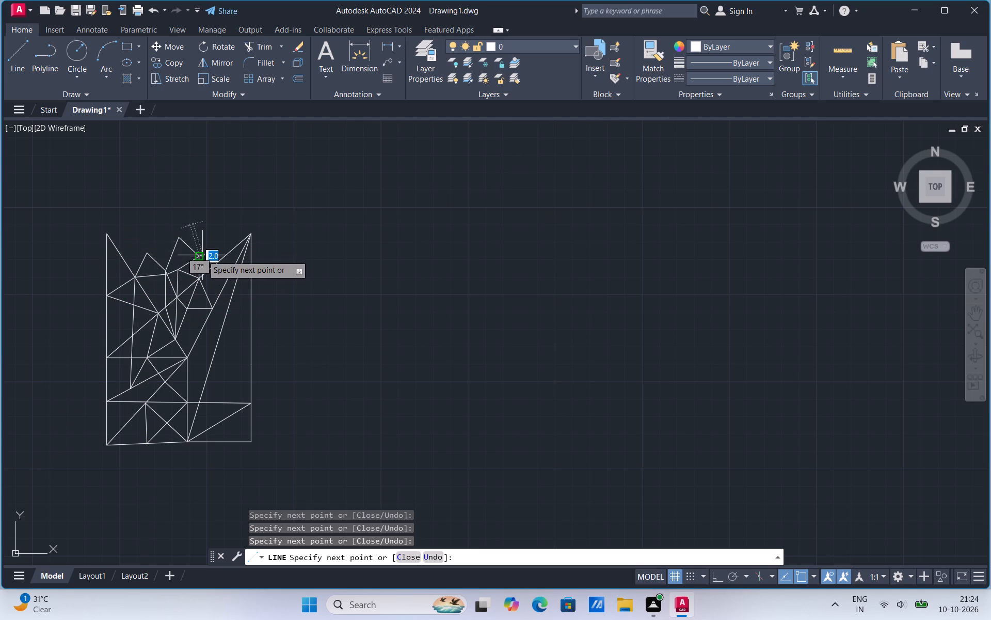
{"action": "left_click", "coordinate": [155, 239]}
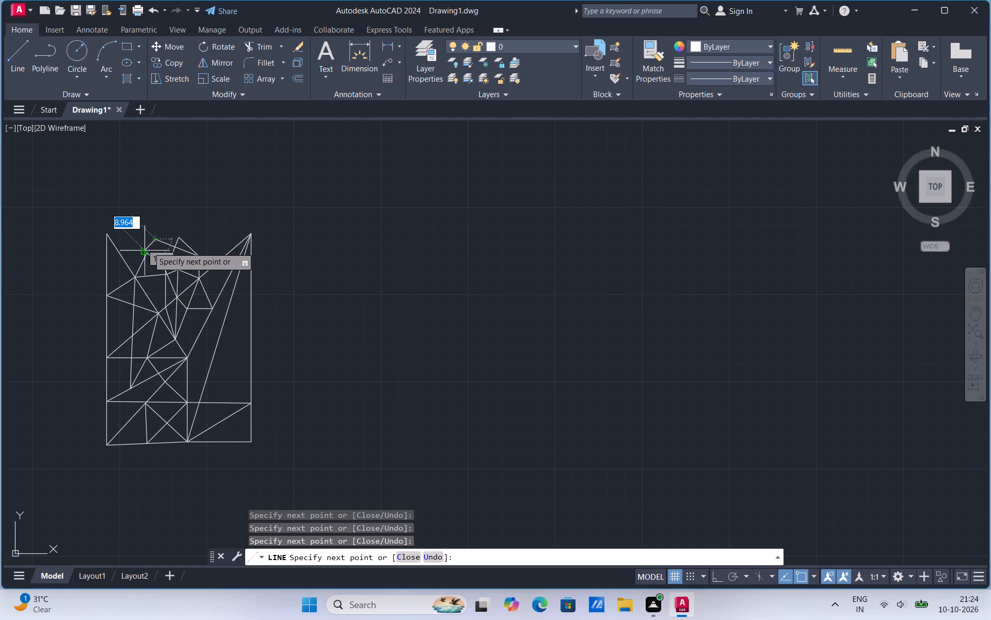
{"action": "left_click", "coordinate": [149, 253]}
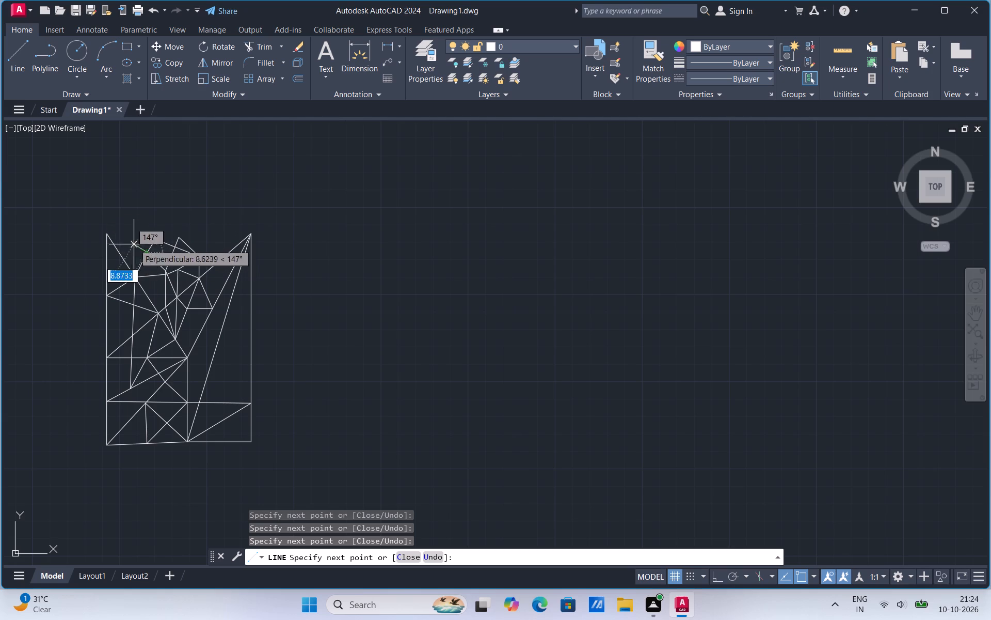
{"action": "left_click", "coordinate": [132, 244]}
{"action": "left_click", "coordinate": [124, 256]}
Continue the line as an outer zigzag crest from the northwest diagonal east over the existing peaks to the long northeast diagonal.
{"action": "left_click", "coordinate": [130, 227]}
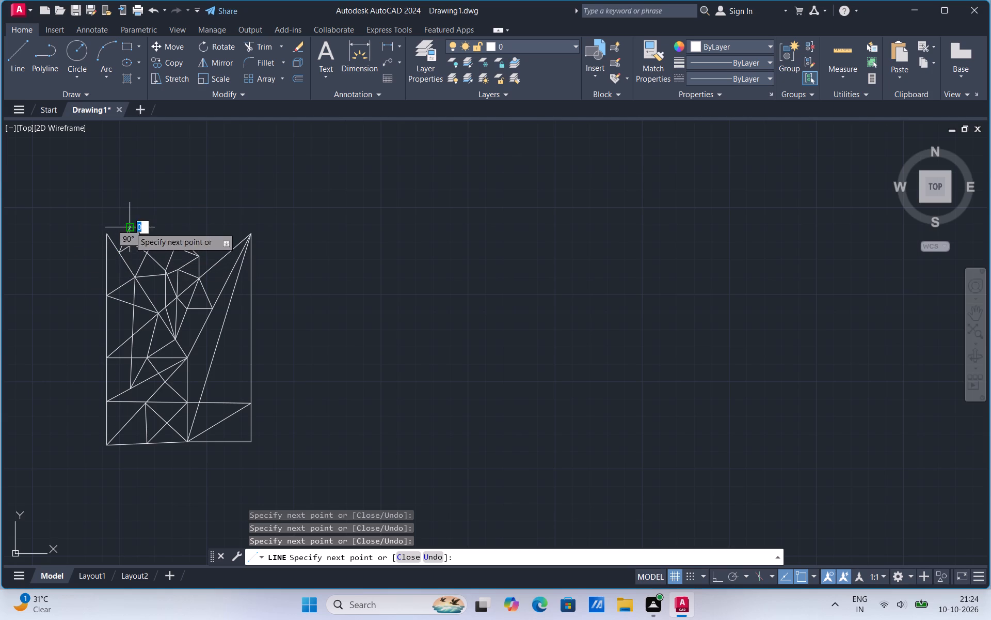
{"action": "left_click", "coordinate": [148, 229]}
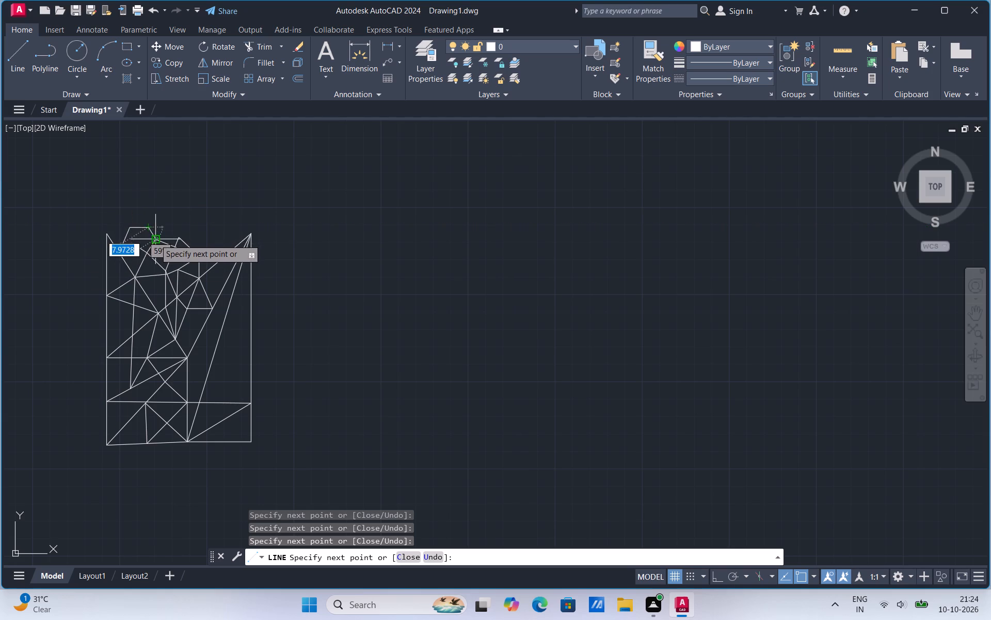
{"action": "left_click", "coordinate": [155, 239]}
{"action": "left_click", "coordinate": [170, 221]}
{"action": "left_click", "coordinate": [178, 236]}
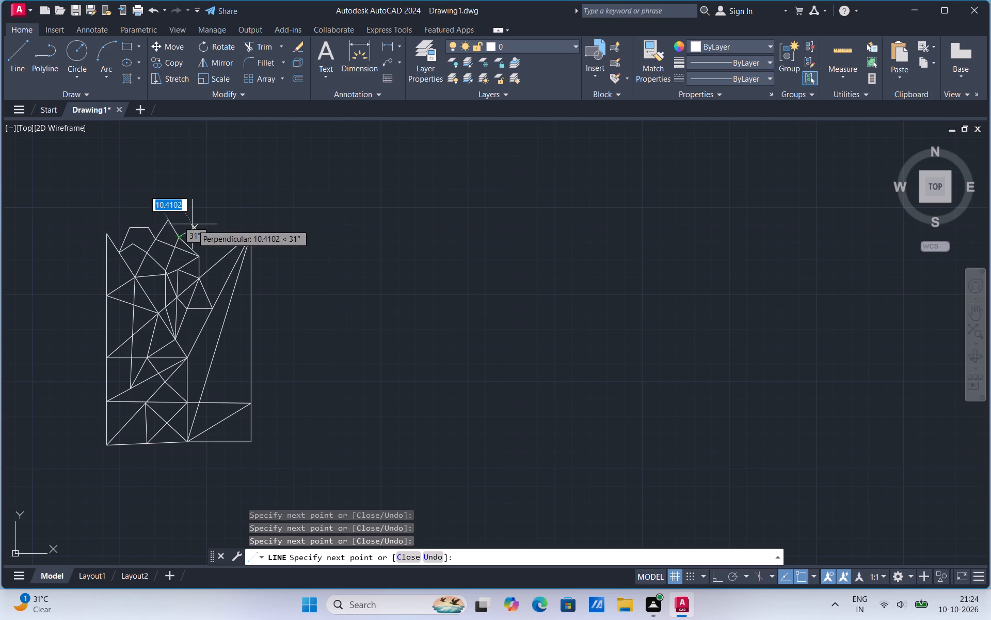
{"action": "left_click", "coordinate": [192, 224]}
{"action": "left_click", "coordinate": [201, 254]}
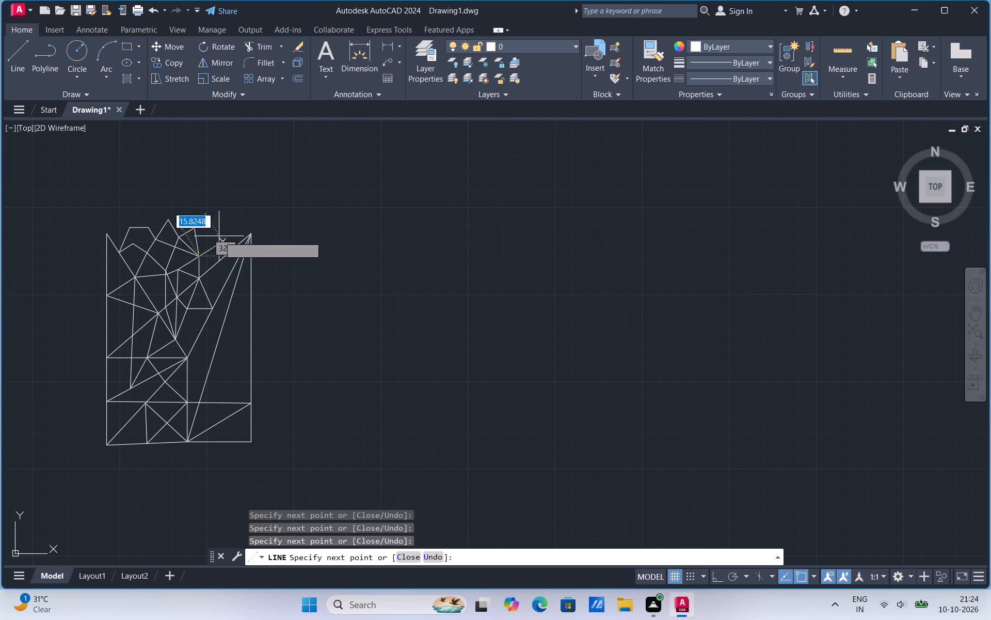
{"action": "left_click", "coordinate": [219, 236]}
{"action": "left_click", "coordinate": [217, 277]}
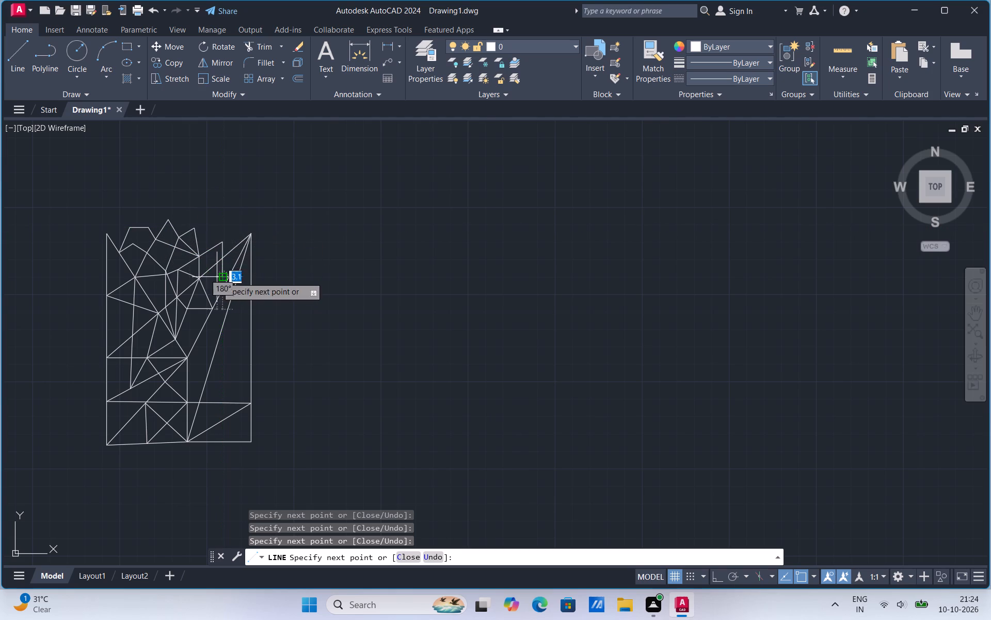
Continue the line down and back between the northeast diagonals, across the steep one, then up and over to the east side.
{"action": "left_click", "coordinate": [202, 363]}
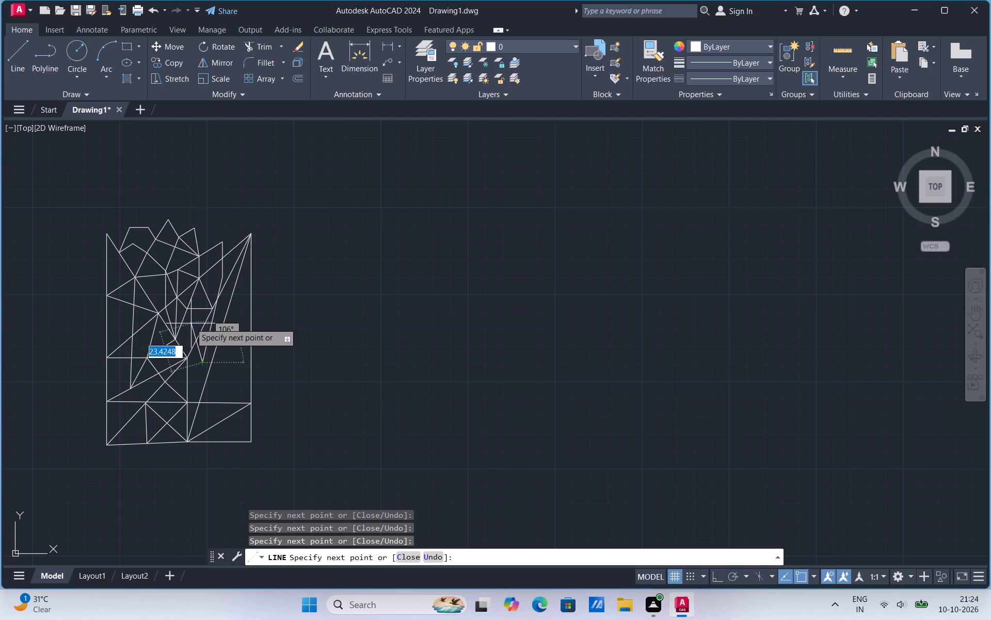
{"action": "left_click", "coordinate": [187, 311]}
{"action": "left_click", "coordinate": [205, 324]}
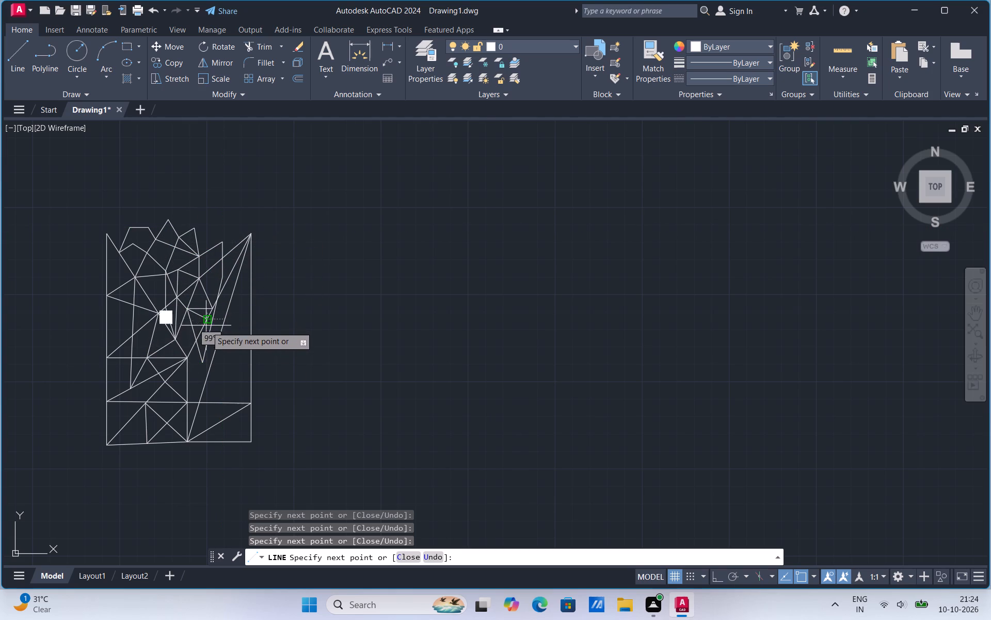
{"action": "left_click", "coordinate": [215, 347]}
{"action": "left_click", "coordinate": [227, 380]}
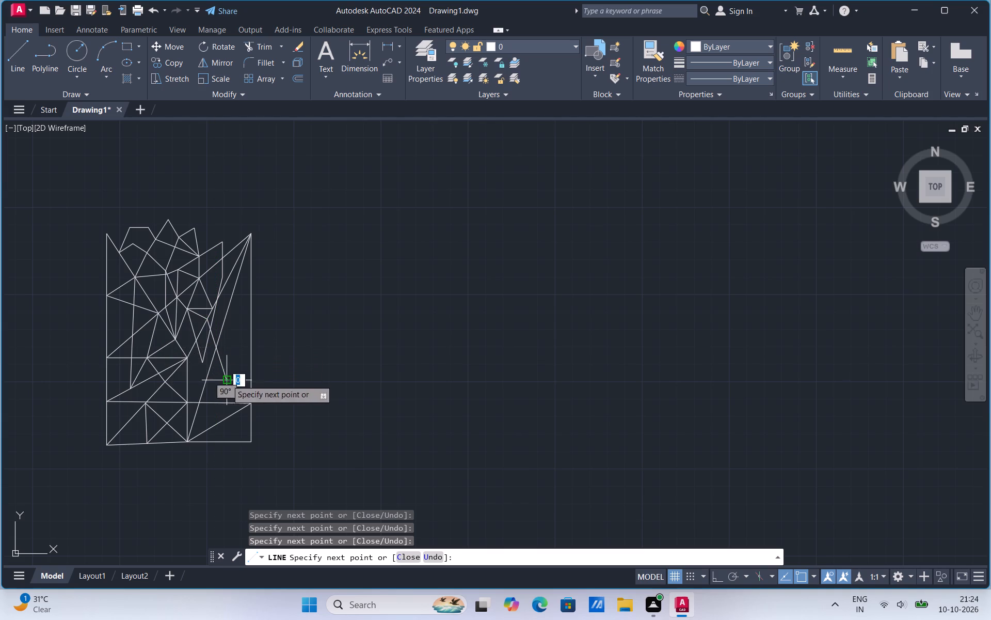
{"action": "left_click", "coordinate": [233, 338]}
{"action": "left_click", "coordinate": [245, 327]}
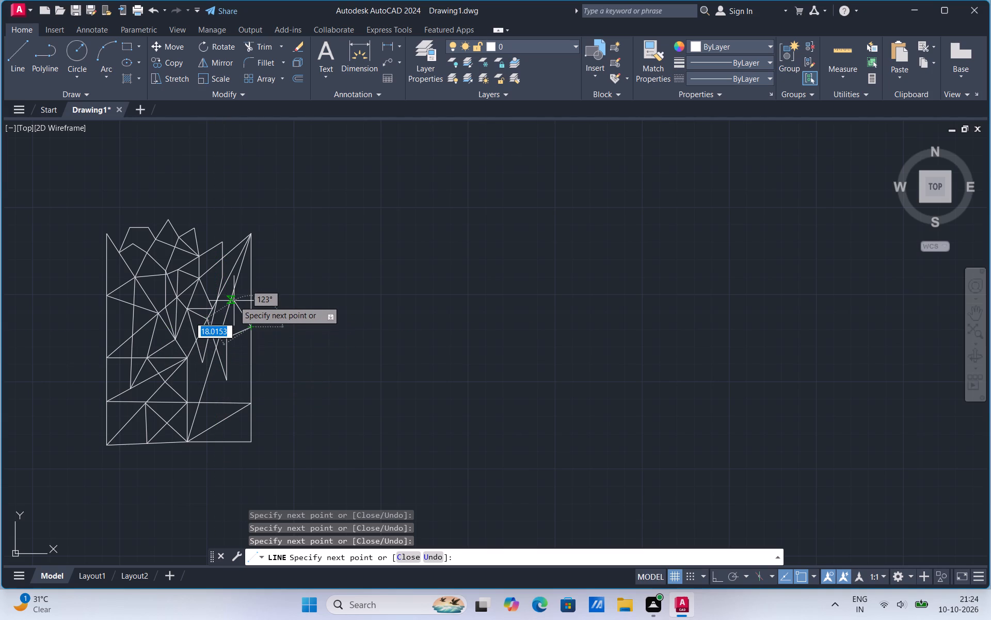
Continue the line in zigzags between the steep diagonal, the open vertices and the east side, ending on the lower horizontal line.
{"action": "left_click", "coordinate": [232, 297]}
{"action": "left_click", "coordinate": [253, 289]}
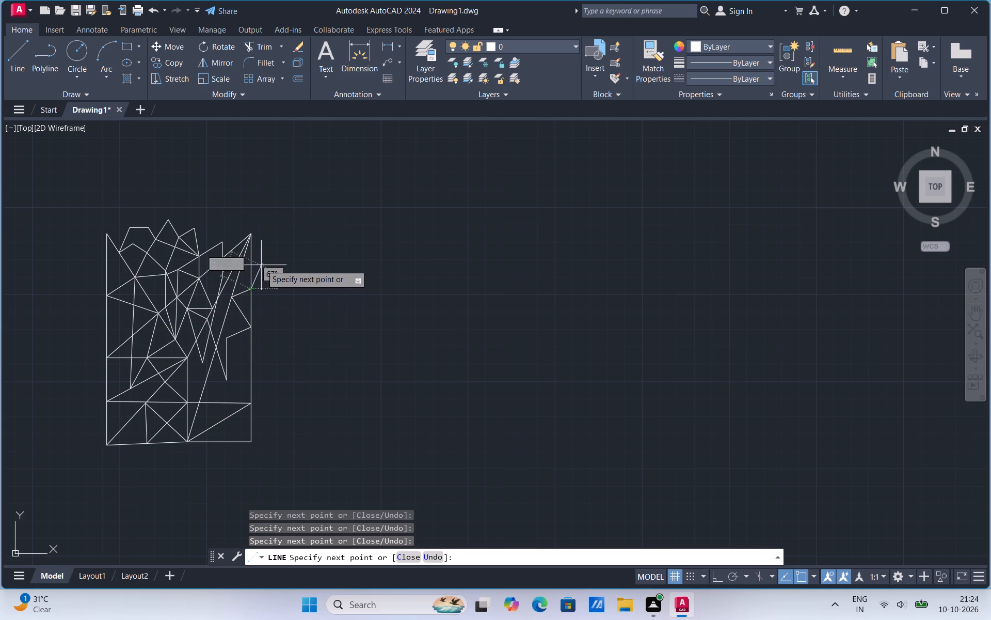
{"action": "left_click", "coordinate": [239, 272]}
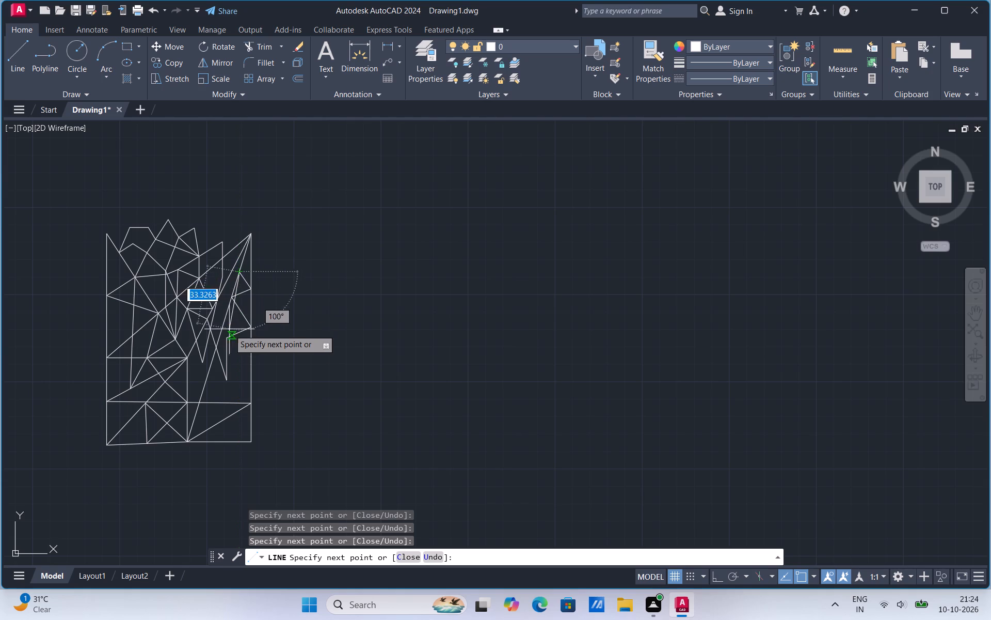
{"action": "left_click", "coordinate": [225, 339]}
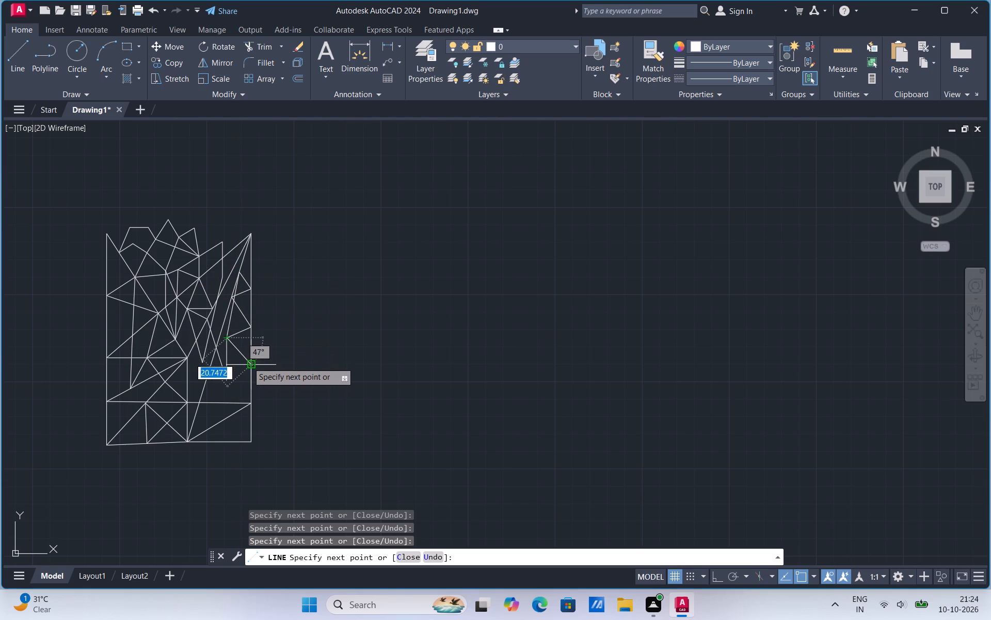
{"action": "left_click", "coordinate": [248, 362]}
{"action": "left_click", "coordinate": [229, 380]}
{"action": "left_click", "coordinate": [226, 404]}
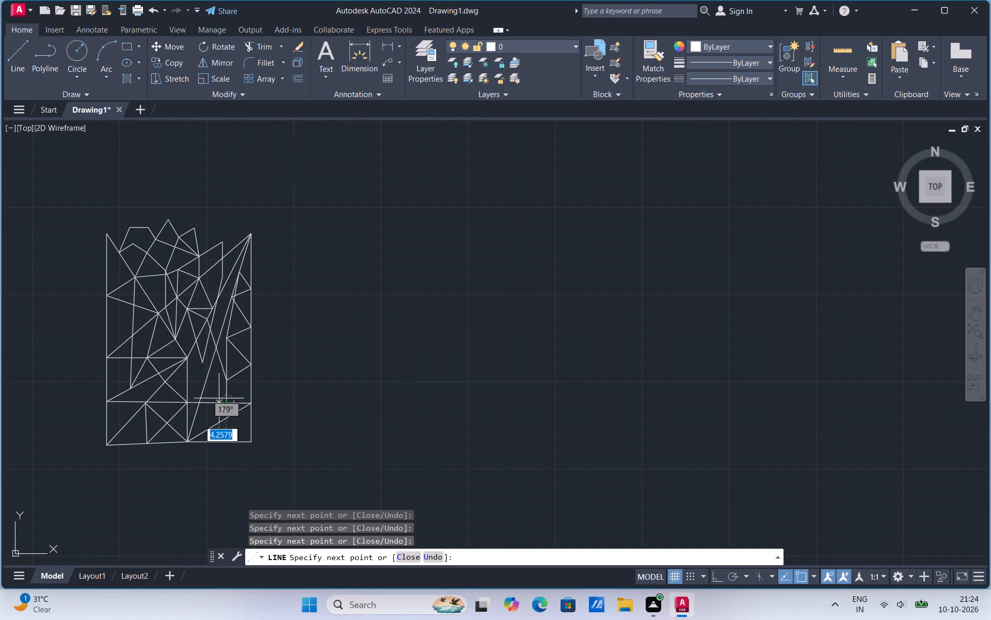
Continue the line up to the inner square's east edge, then zigzag through the southeast rectangle to the lower end of the steep diagonal.
{"action": "left_click", "coordinate": [205, 380]}
{"action": "left_click", "coordinate": [203, 358]}
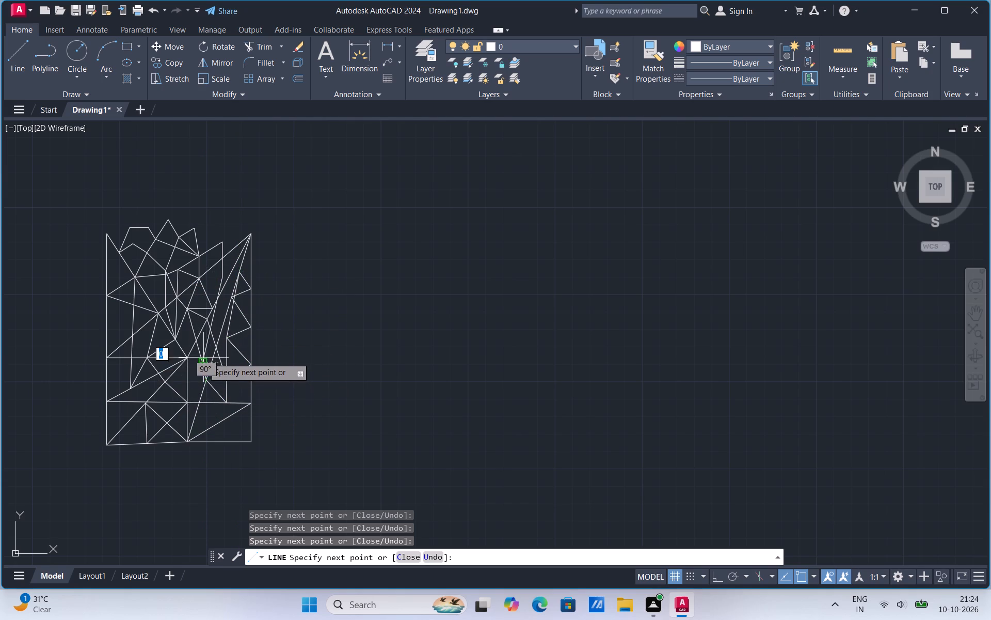
{"action": "left_click", "coordinate": [188, 383]}
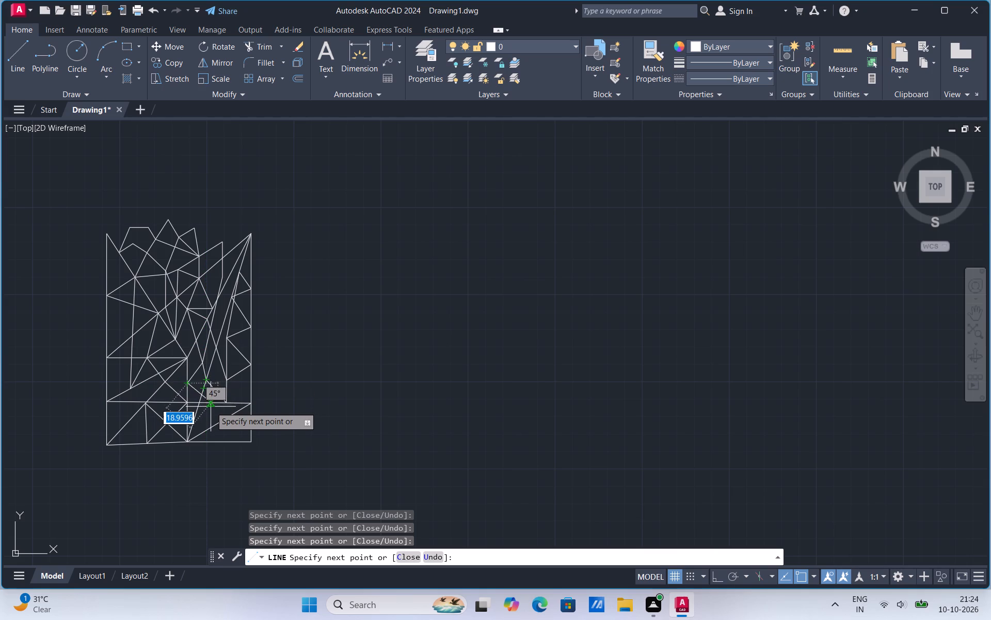
{"action": "left_click", "coordinate": [211, 406]}
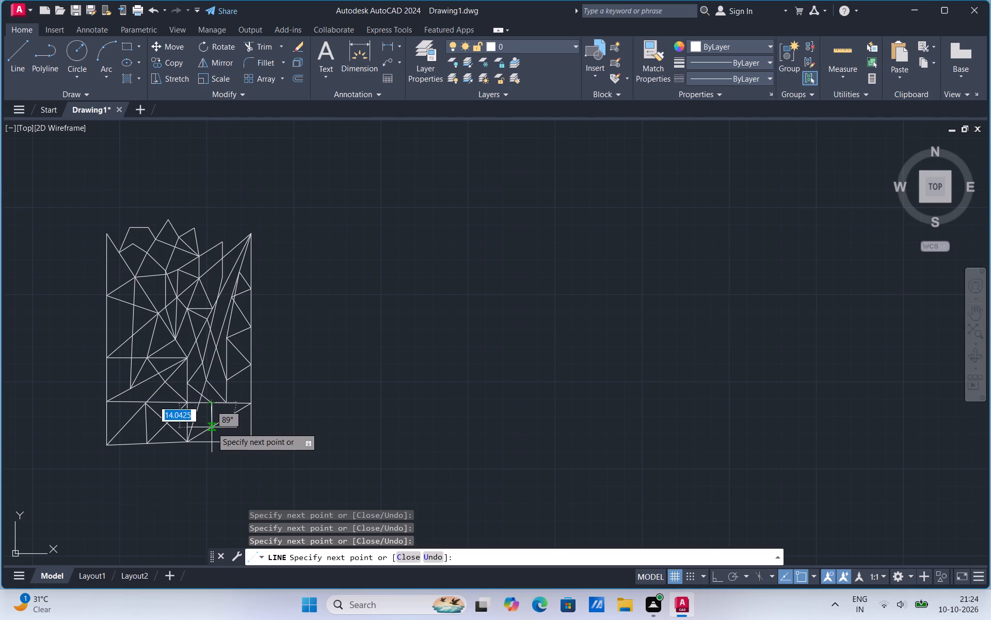
{"action": "left_click", "coordinate": [215, 424]}
{"action": "left_click", "coordinate": [233, 442]}
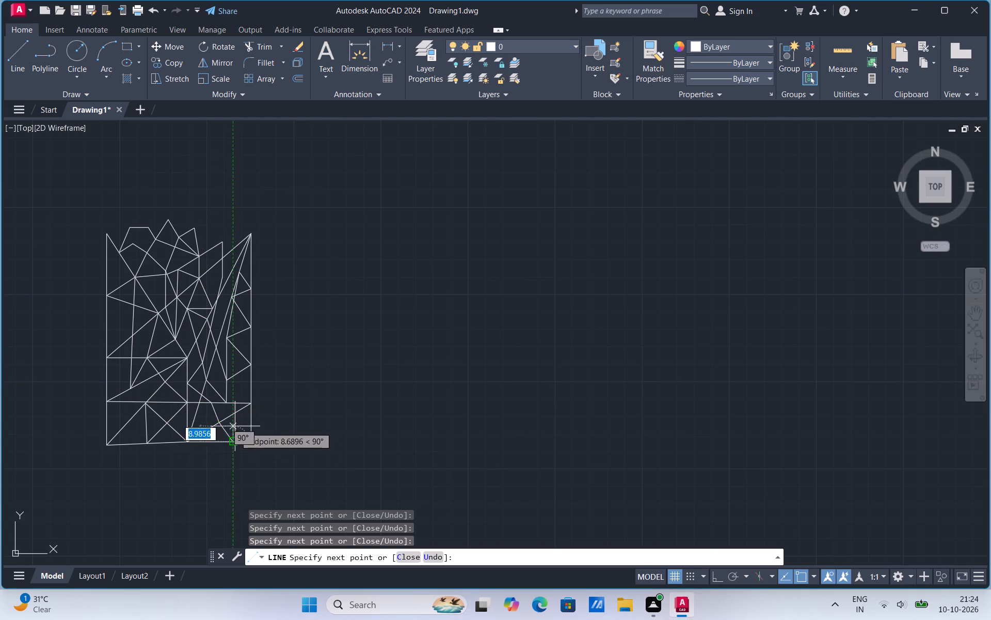
{"action": "left_click", "coordinate": [236, 418]}
{"action": "left_click", "coordinate": [212, 443]}
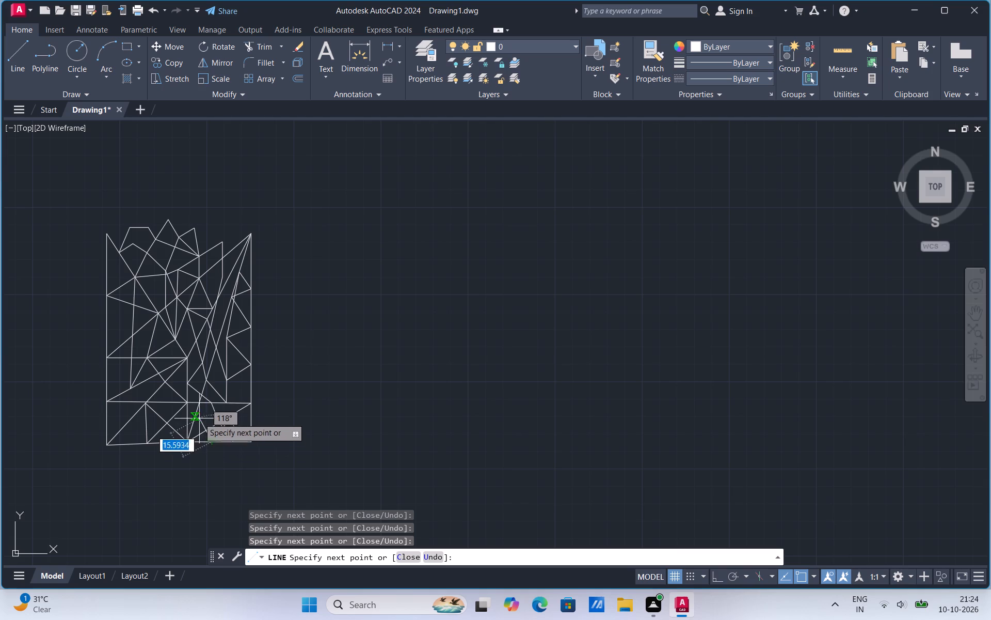
{"action": "left_click", "coordinate": [198, 415]}
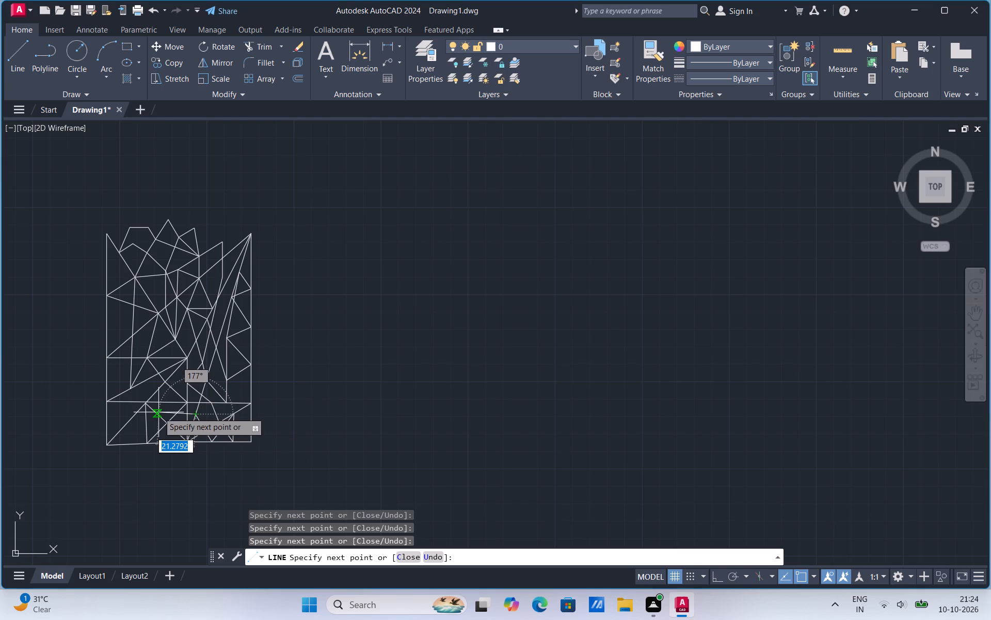
Continue the line west into the lower inner square, zigzag among its diagonals and bottom edge, and end on the southwest diagonal.
{"action": "left_click", "coordinate": [158, 412]}
{"action": "left_click", "coordinate": [148, 424]}
{"action": "left_click", "coordinate": [159, 430]}
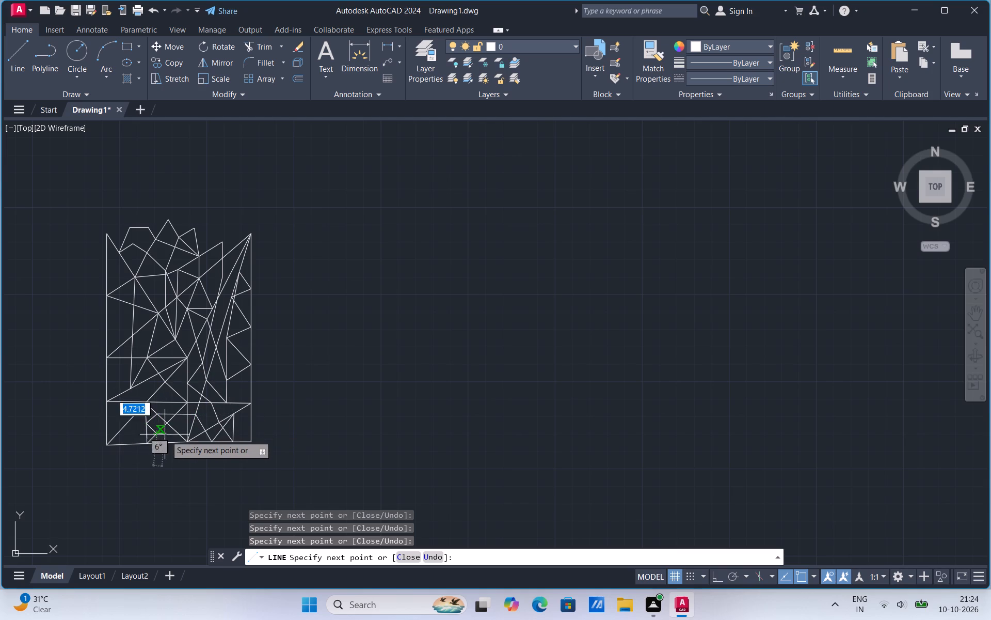
{"action": "left_click", "coordinate": [170, 443]}
{"action": "left_click", "coordinate": [175, 426]}
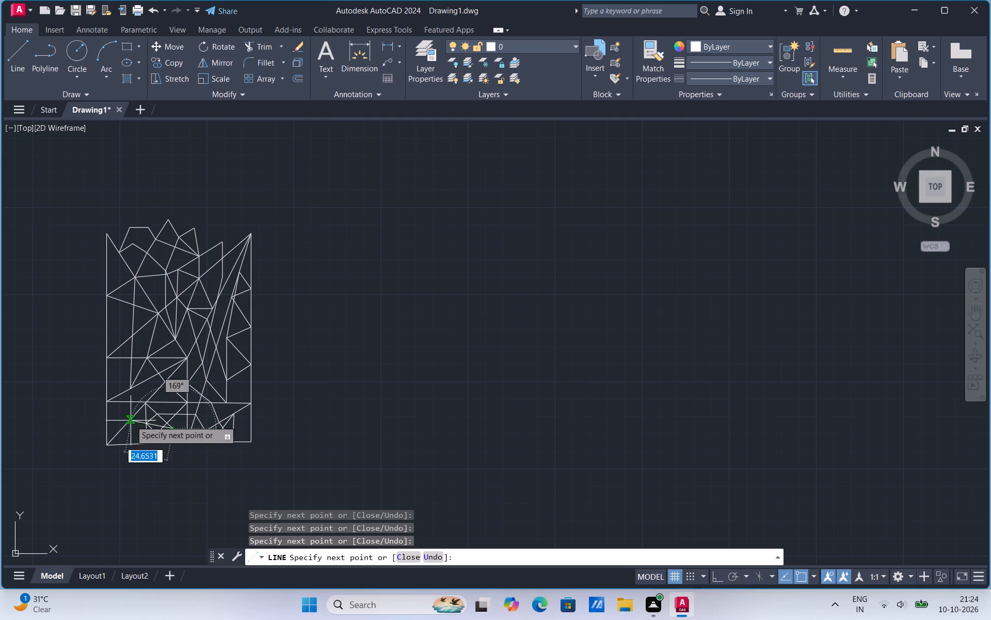
{"action": "left_click", "coordinate": [123, 428]}
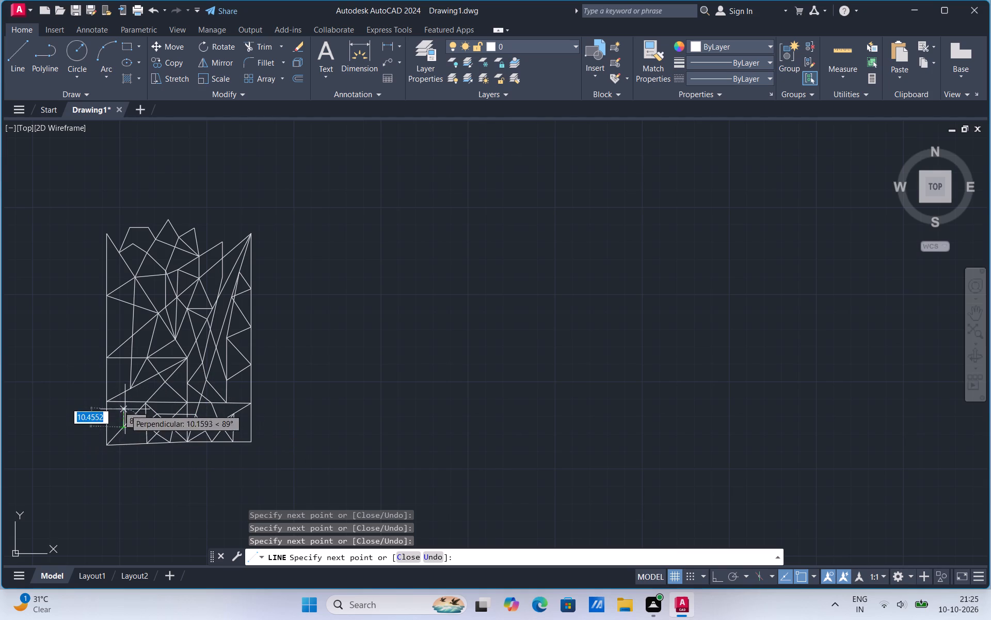
Continue the line up past the lower horizontal line to the existing western vertex, around the nearby diagonals, and to the west side.
{"action": "left_click", "coordinate": [125, 405]}
{"action": "left_click", "coordinate": [132, 390]}
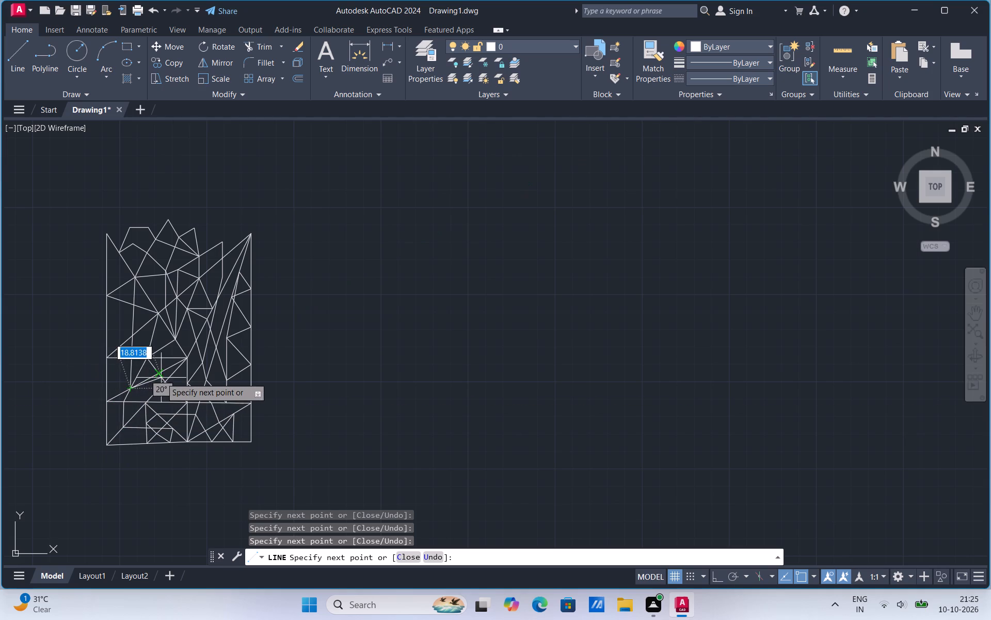
{"action": "left_click", "coordinate": [153, 394]}
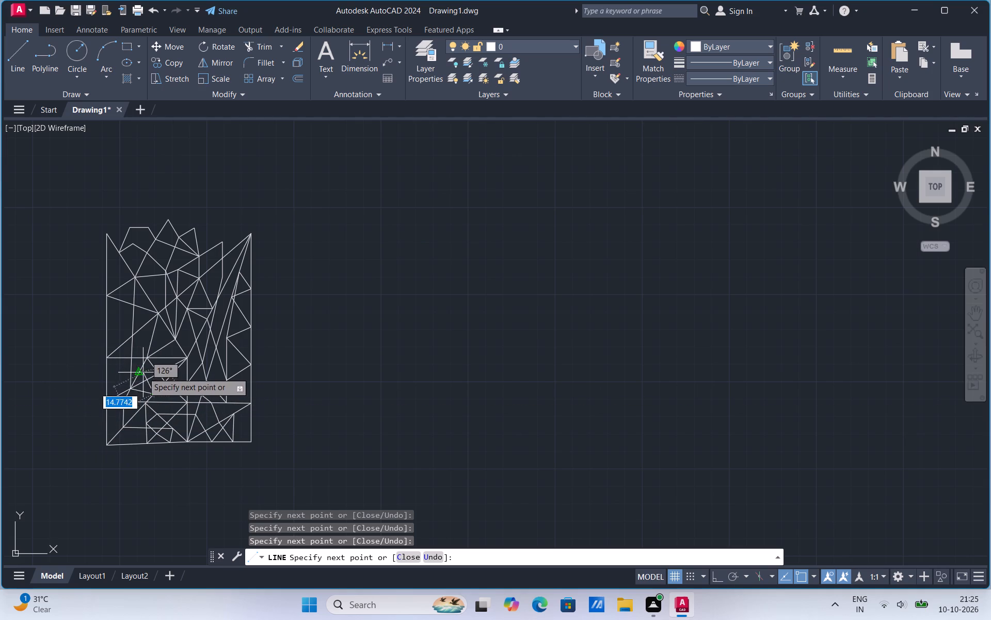
{"action": "left_click", "coordinate": [142, 373]}
{"action": "left_click", "coordinate": [108, 380]}
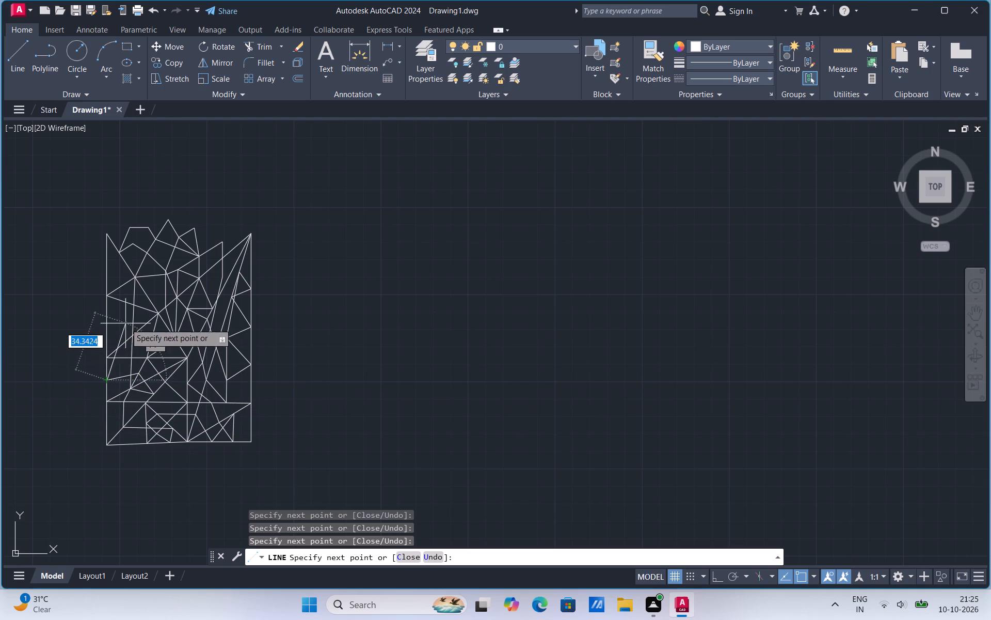
Continue the line in zigzags up along the west side and around the diagonals above the inner square's top edge, ending at an earlier vertex.
{"action": "left_click", "coordinate": [125, 300]}
{"action": "left_click", "coordinate": [105, 322]}
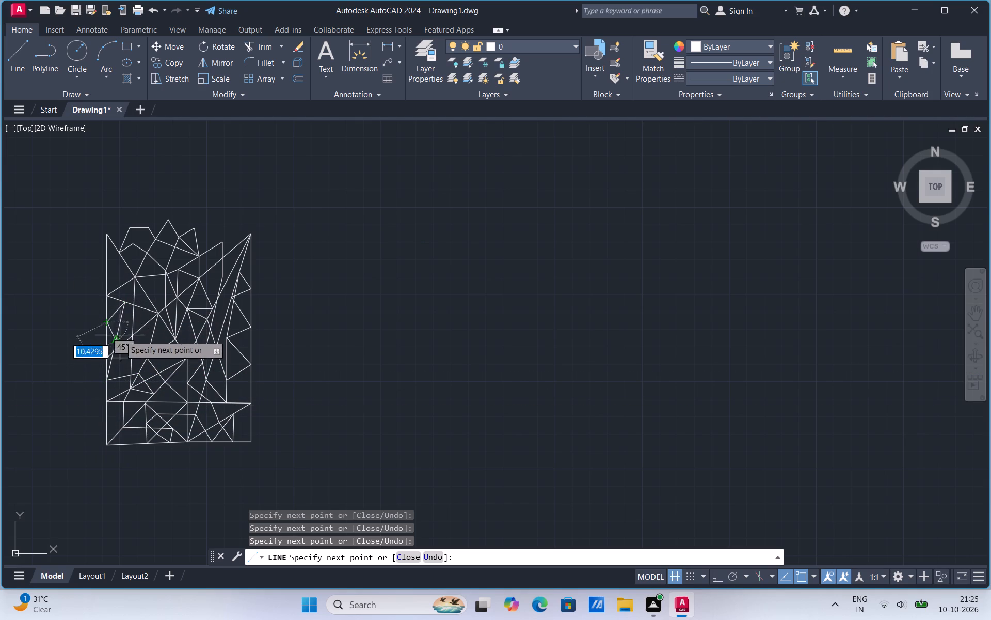
{"action": "left_click", "coordinate": [123, 341]}
{"action": "left_click", "coordinate": [142, 311]}
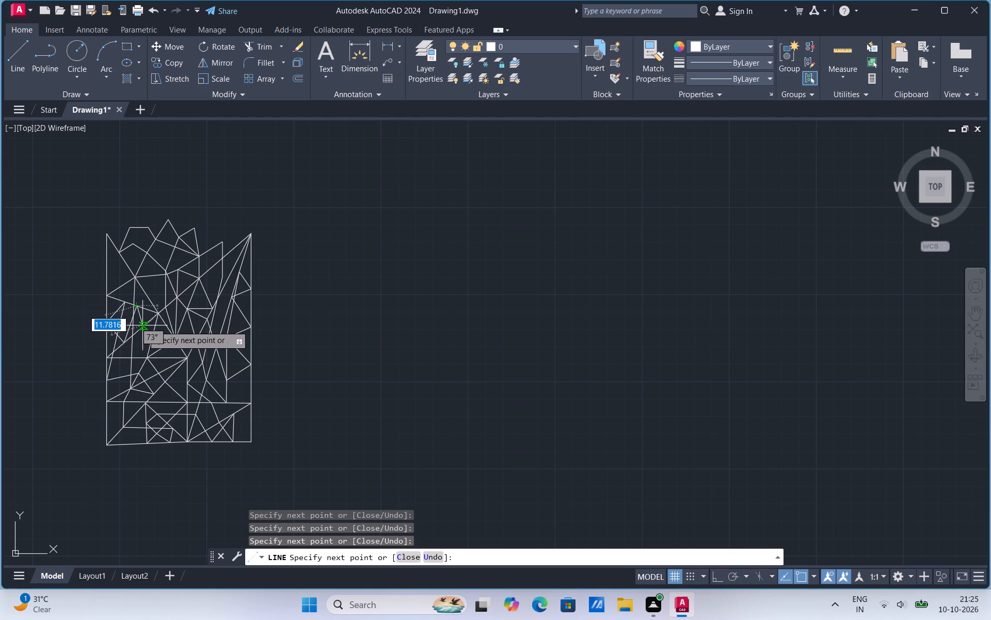
{"action": "left_click", "coordinate": [142, 327]}
{"action": "left_click", "coordinate": [153, 340]}
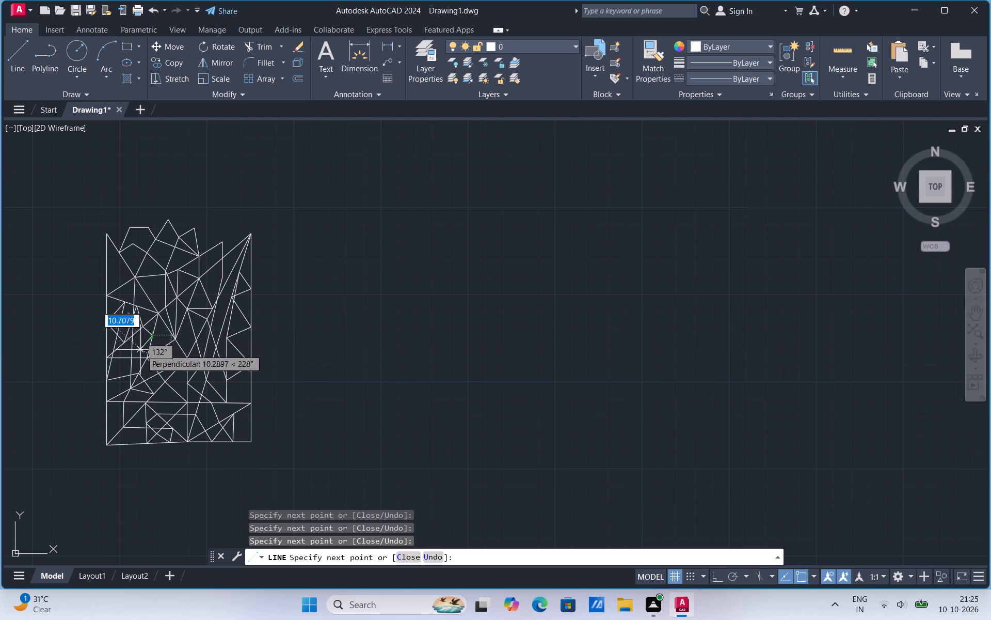
{"action": "left_click", "coordinate": [132, 359]}
{"action": "left_click", "coordinate": [127, 345]}
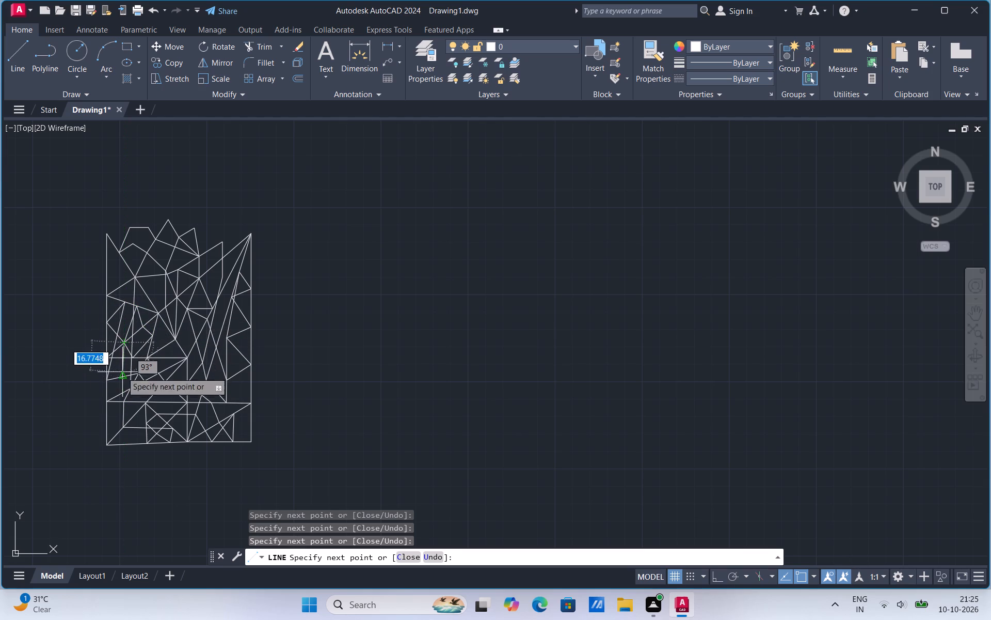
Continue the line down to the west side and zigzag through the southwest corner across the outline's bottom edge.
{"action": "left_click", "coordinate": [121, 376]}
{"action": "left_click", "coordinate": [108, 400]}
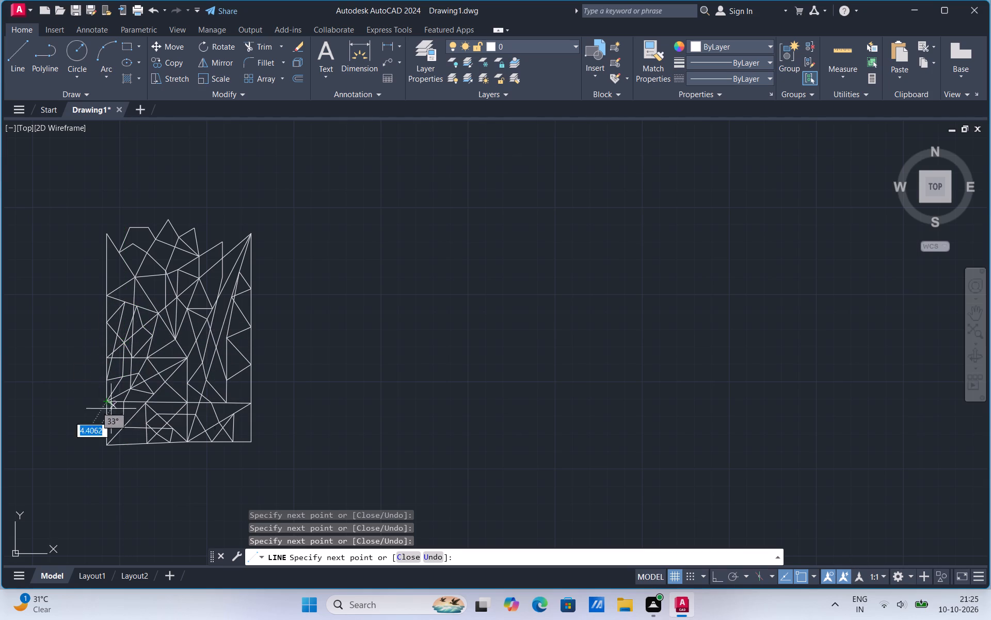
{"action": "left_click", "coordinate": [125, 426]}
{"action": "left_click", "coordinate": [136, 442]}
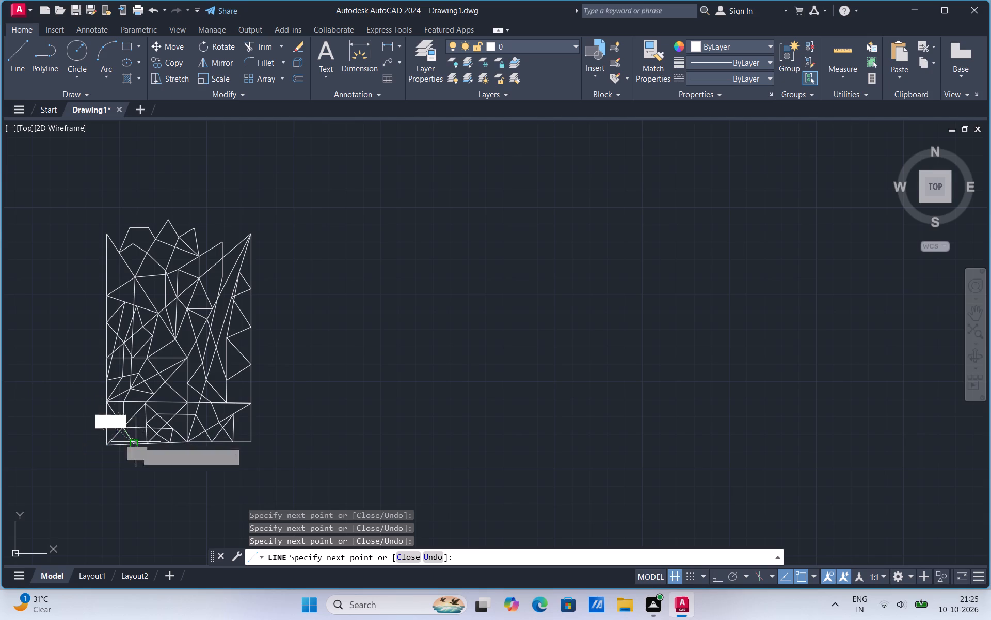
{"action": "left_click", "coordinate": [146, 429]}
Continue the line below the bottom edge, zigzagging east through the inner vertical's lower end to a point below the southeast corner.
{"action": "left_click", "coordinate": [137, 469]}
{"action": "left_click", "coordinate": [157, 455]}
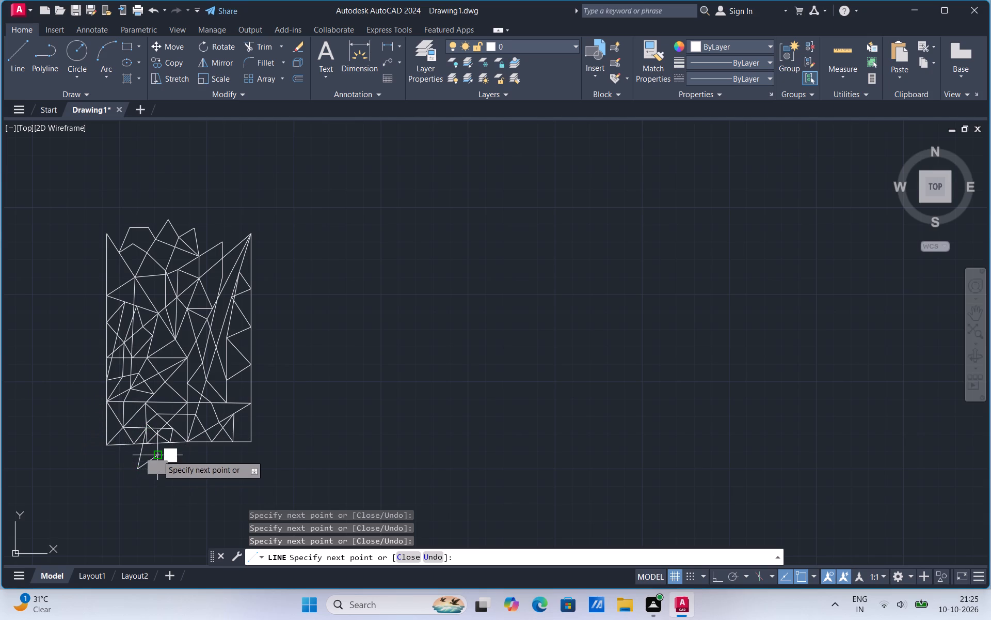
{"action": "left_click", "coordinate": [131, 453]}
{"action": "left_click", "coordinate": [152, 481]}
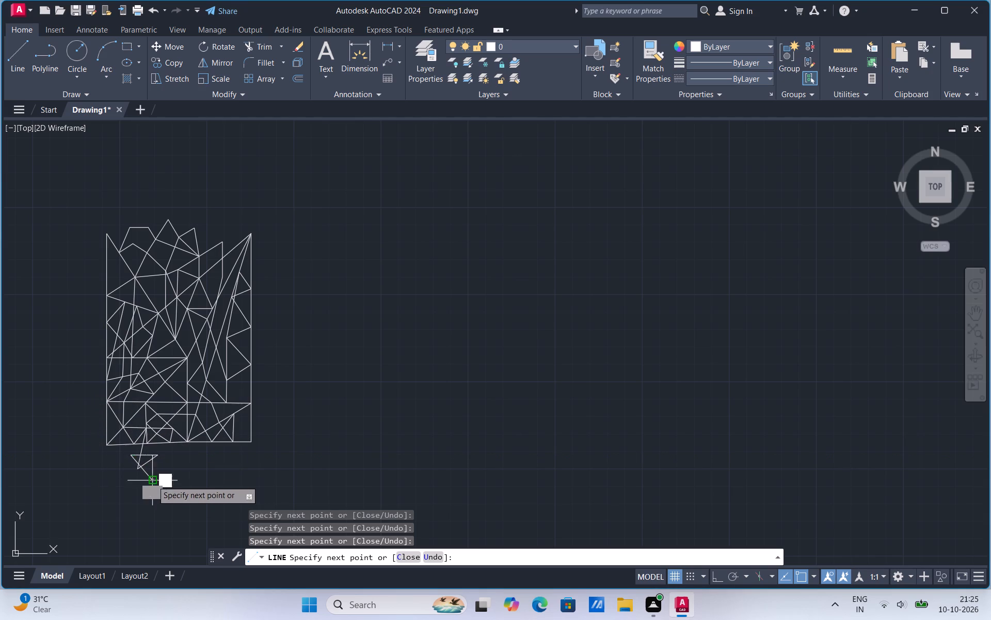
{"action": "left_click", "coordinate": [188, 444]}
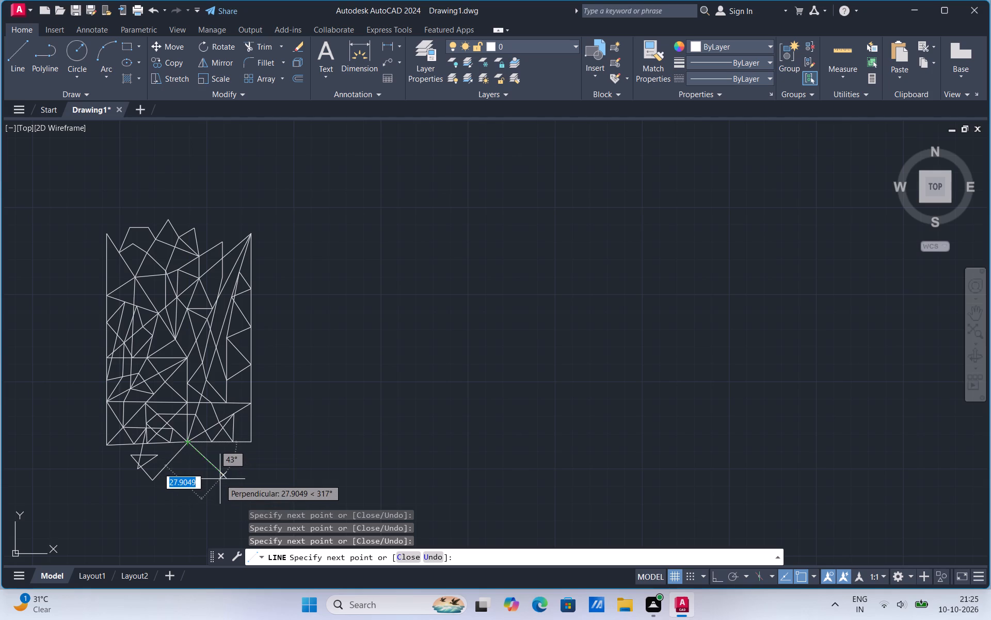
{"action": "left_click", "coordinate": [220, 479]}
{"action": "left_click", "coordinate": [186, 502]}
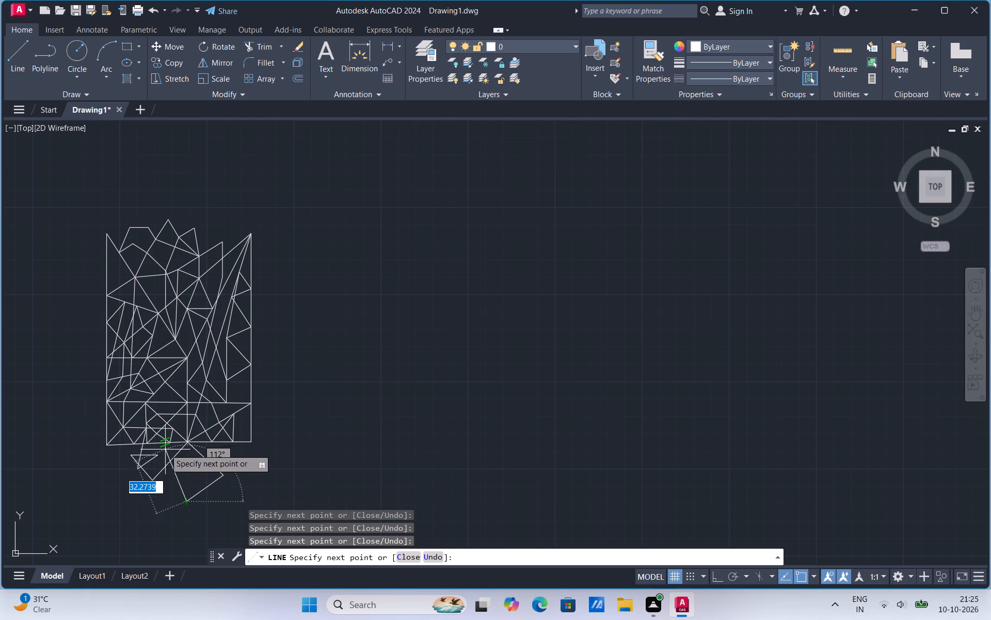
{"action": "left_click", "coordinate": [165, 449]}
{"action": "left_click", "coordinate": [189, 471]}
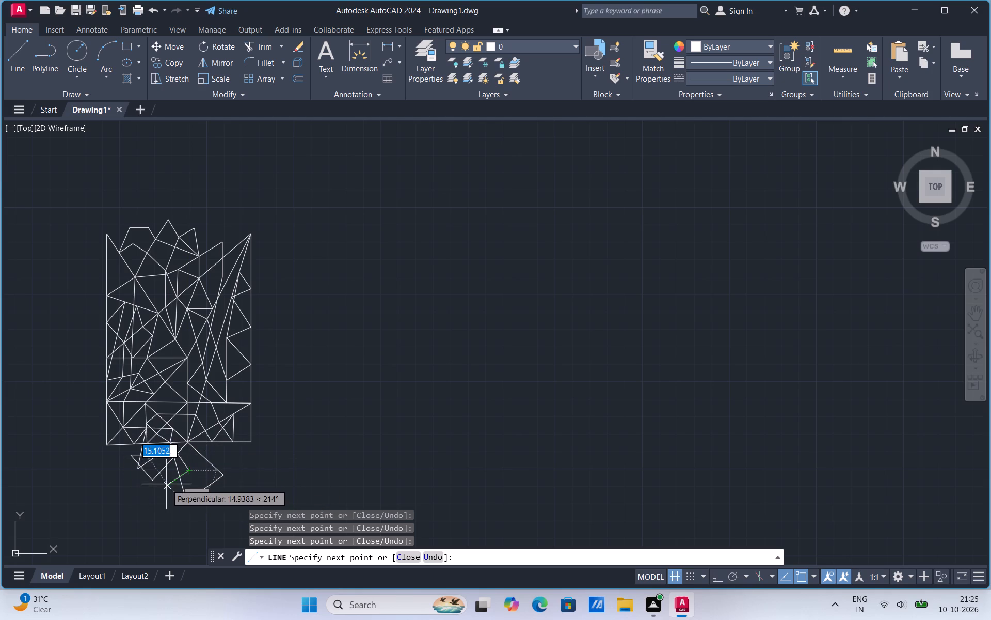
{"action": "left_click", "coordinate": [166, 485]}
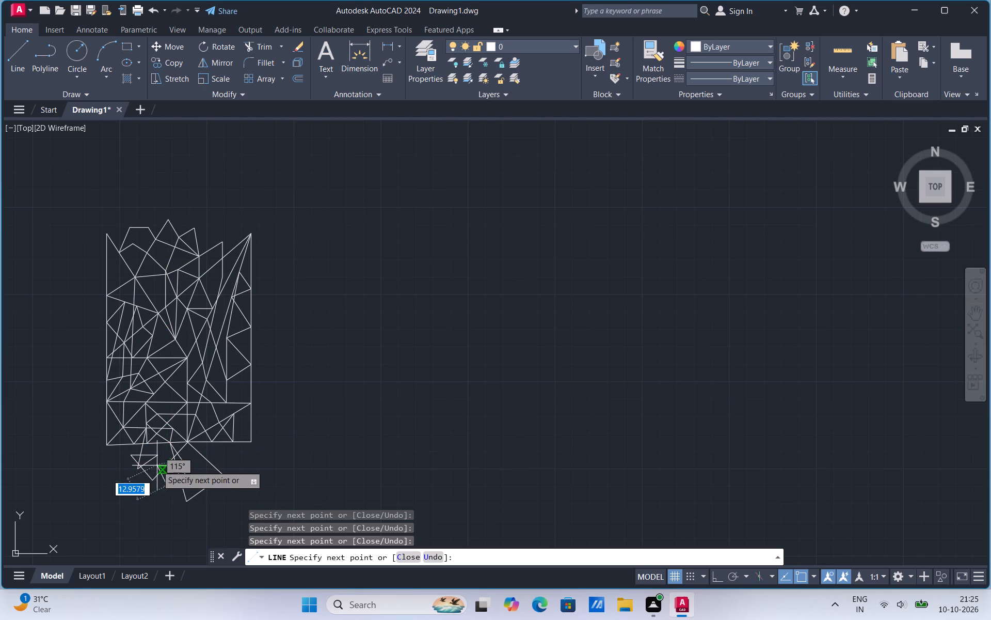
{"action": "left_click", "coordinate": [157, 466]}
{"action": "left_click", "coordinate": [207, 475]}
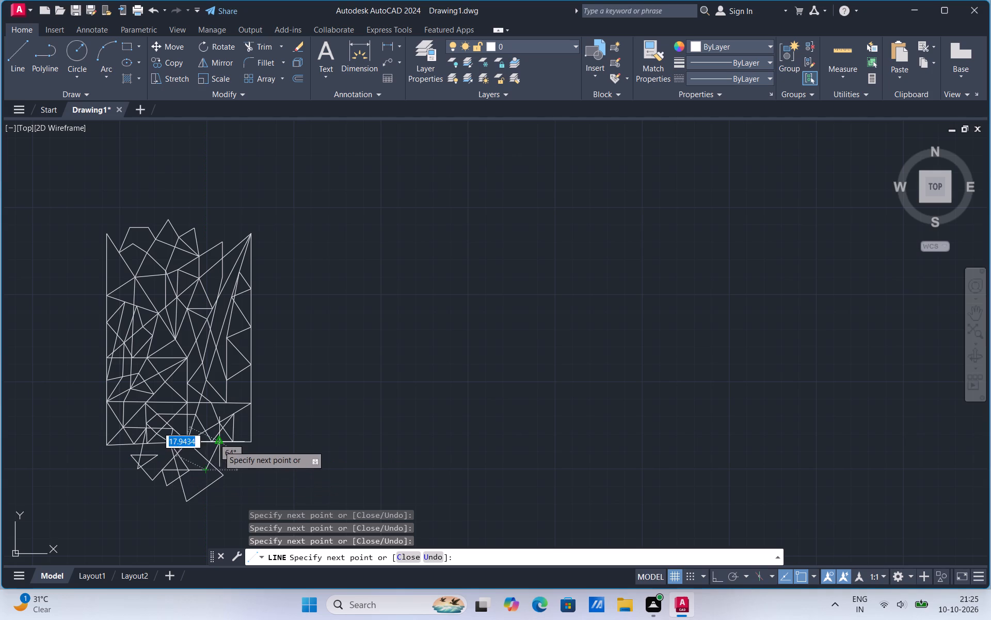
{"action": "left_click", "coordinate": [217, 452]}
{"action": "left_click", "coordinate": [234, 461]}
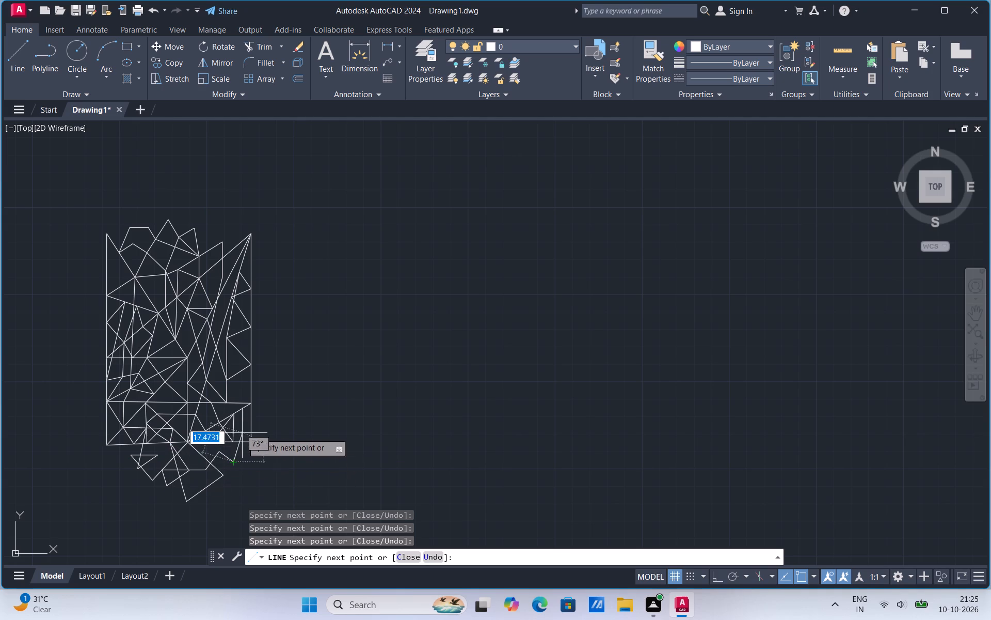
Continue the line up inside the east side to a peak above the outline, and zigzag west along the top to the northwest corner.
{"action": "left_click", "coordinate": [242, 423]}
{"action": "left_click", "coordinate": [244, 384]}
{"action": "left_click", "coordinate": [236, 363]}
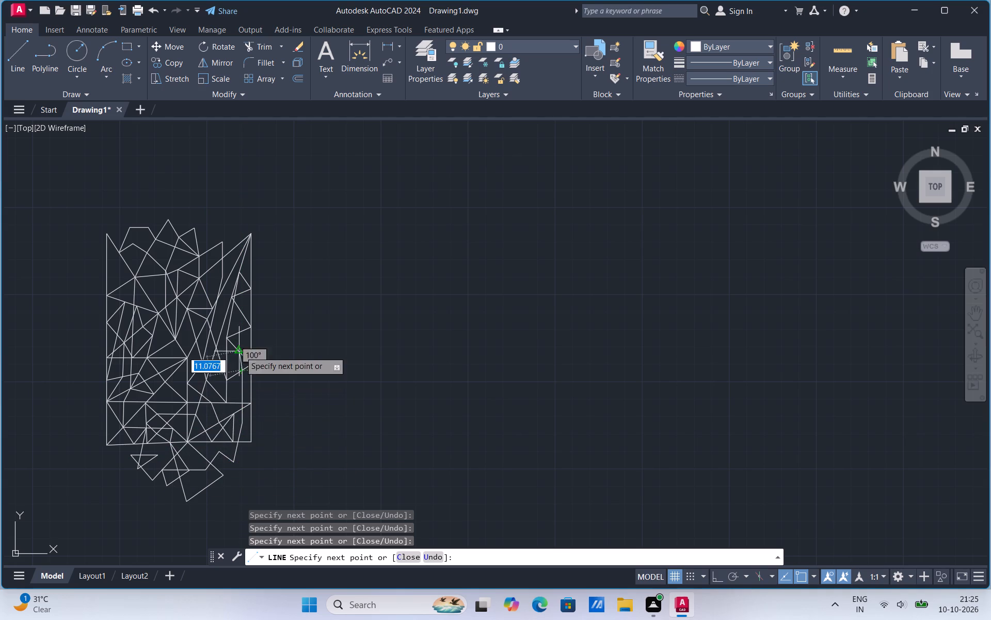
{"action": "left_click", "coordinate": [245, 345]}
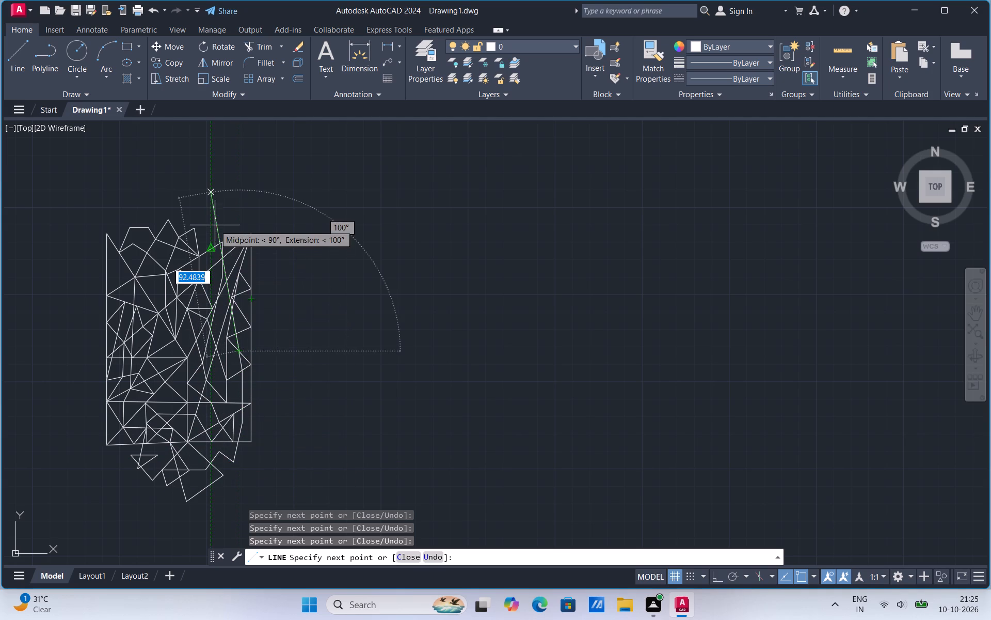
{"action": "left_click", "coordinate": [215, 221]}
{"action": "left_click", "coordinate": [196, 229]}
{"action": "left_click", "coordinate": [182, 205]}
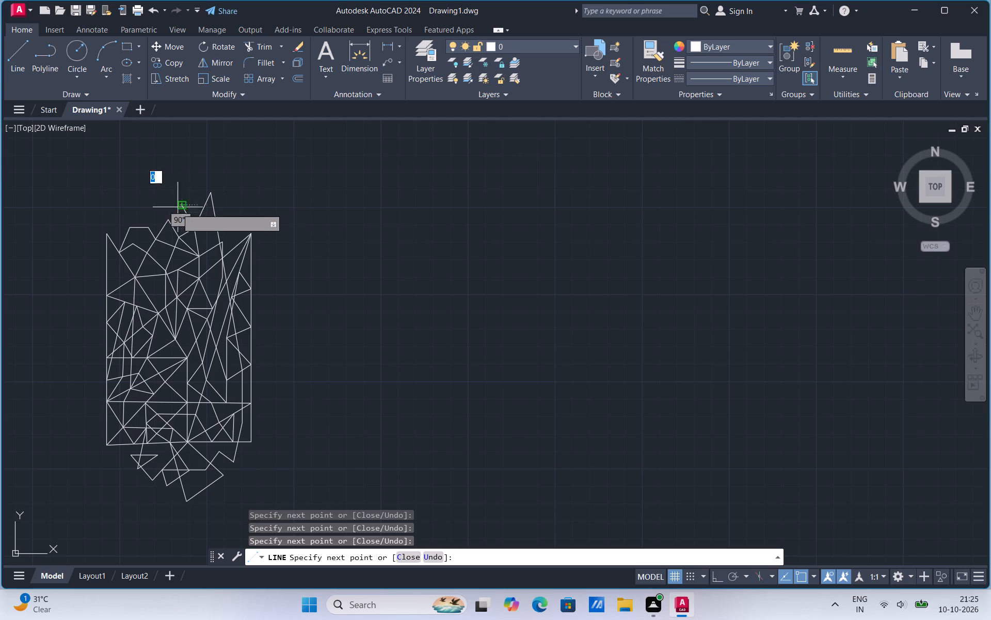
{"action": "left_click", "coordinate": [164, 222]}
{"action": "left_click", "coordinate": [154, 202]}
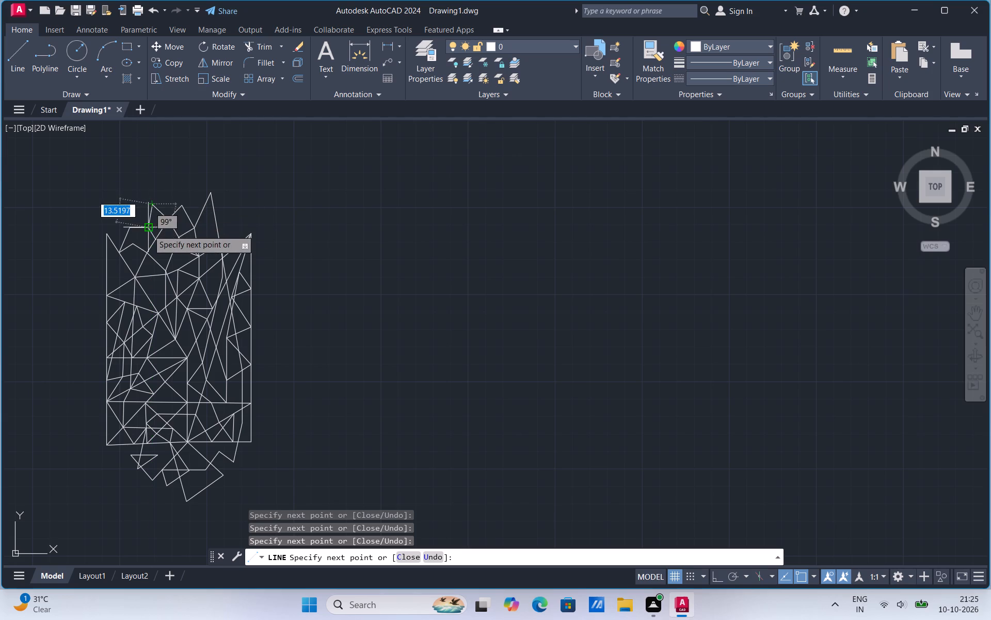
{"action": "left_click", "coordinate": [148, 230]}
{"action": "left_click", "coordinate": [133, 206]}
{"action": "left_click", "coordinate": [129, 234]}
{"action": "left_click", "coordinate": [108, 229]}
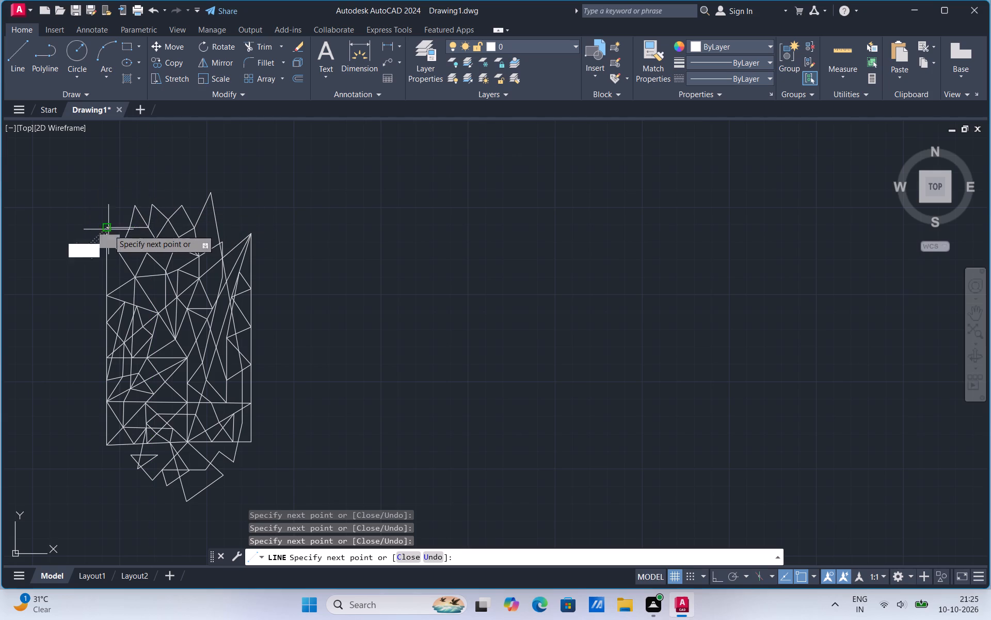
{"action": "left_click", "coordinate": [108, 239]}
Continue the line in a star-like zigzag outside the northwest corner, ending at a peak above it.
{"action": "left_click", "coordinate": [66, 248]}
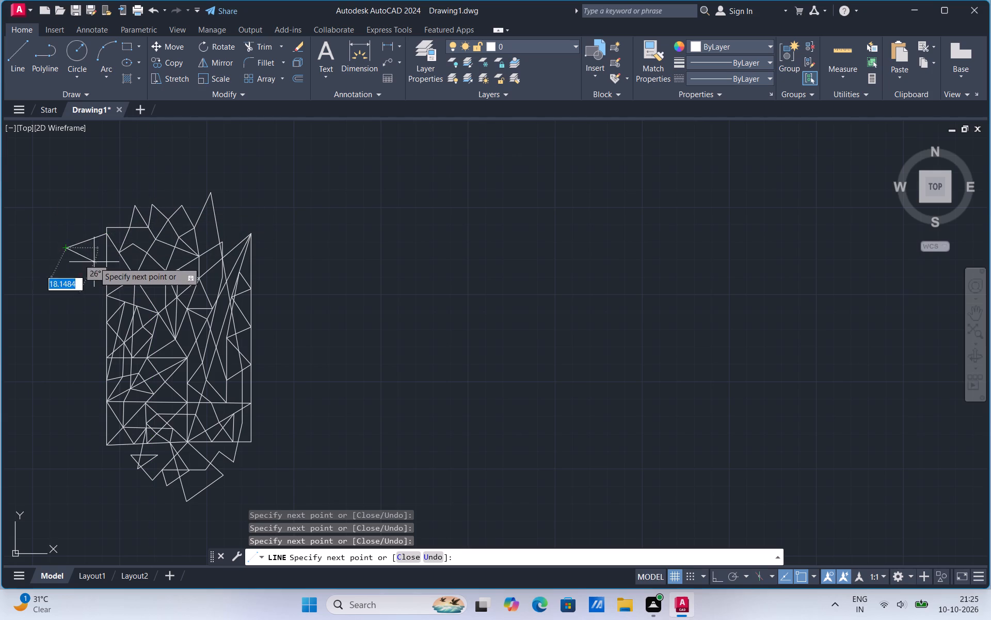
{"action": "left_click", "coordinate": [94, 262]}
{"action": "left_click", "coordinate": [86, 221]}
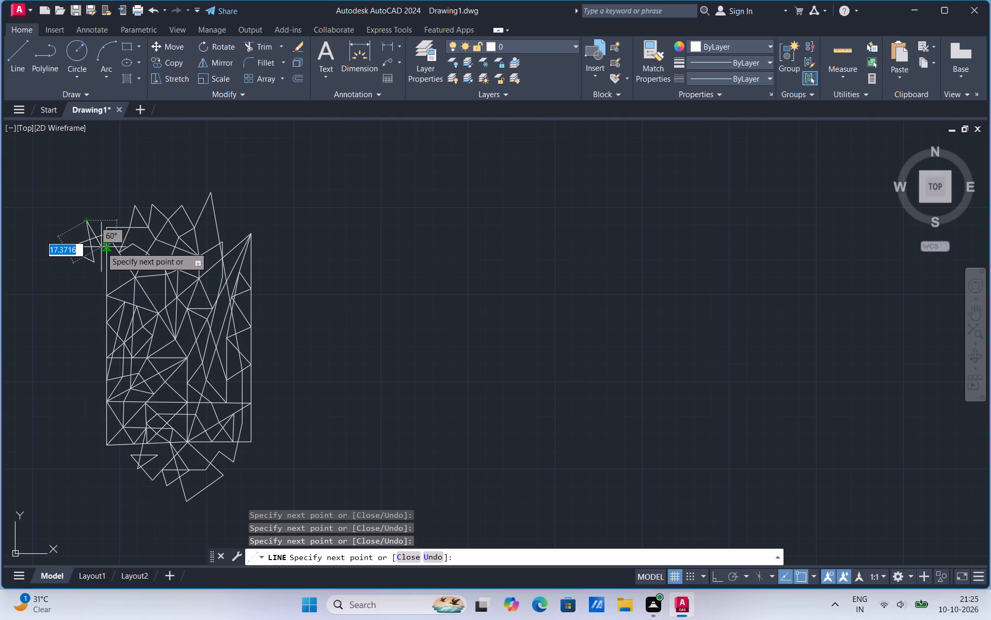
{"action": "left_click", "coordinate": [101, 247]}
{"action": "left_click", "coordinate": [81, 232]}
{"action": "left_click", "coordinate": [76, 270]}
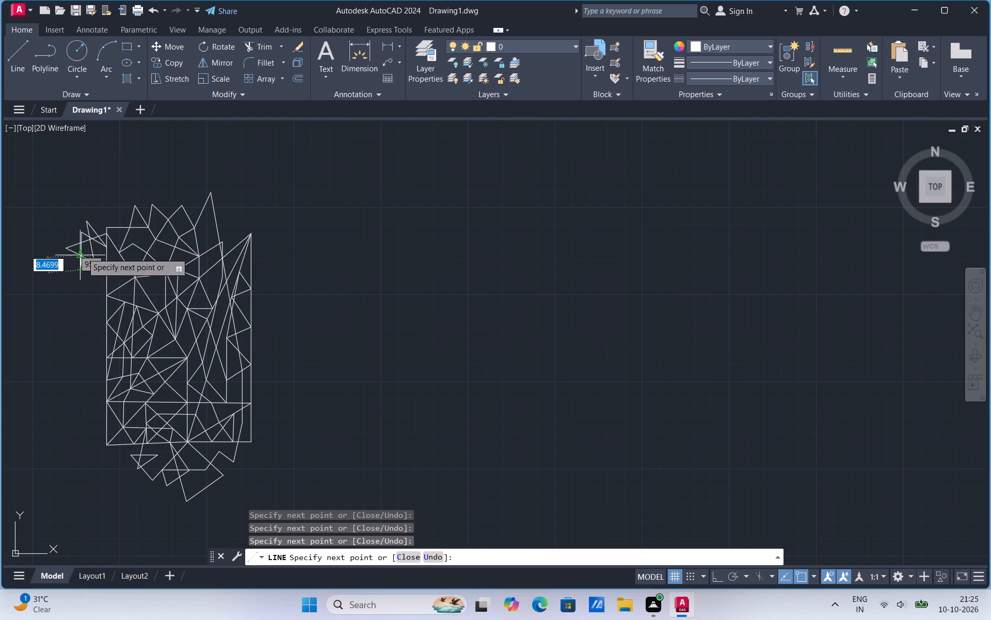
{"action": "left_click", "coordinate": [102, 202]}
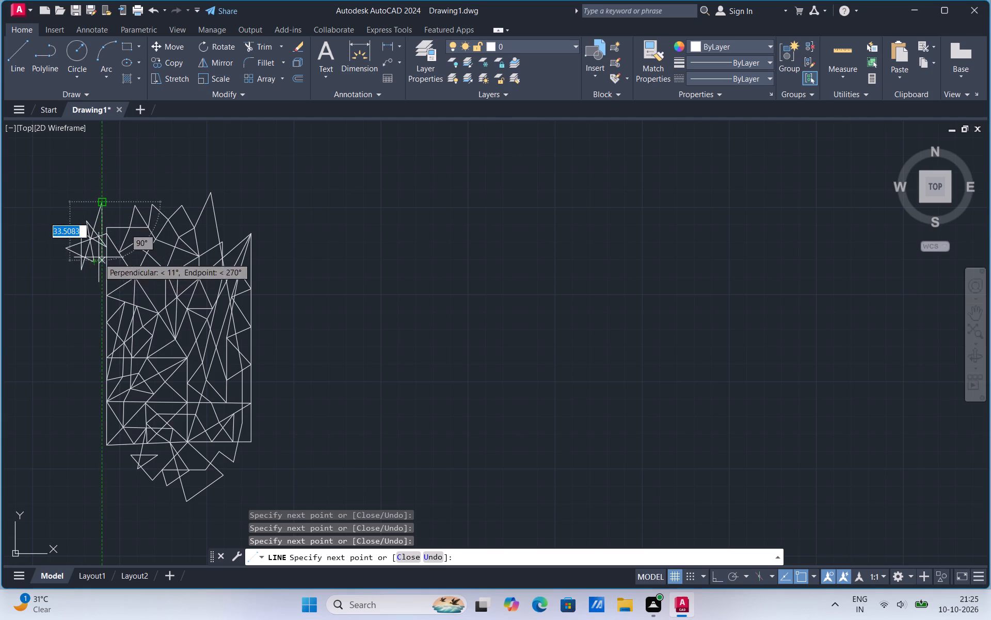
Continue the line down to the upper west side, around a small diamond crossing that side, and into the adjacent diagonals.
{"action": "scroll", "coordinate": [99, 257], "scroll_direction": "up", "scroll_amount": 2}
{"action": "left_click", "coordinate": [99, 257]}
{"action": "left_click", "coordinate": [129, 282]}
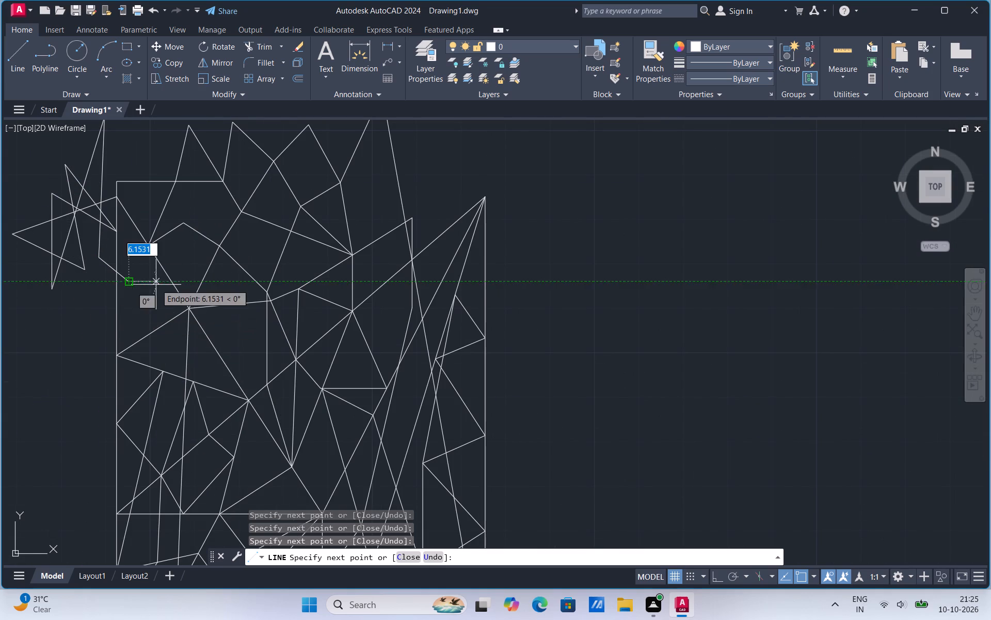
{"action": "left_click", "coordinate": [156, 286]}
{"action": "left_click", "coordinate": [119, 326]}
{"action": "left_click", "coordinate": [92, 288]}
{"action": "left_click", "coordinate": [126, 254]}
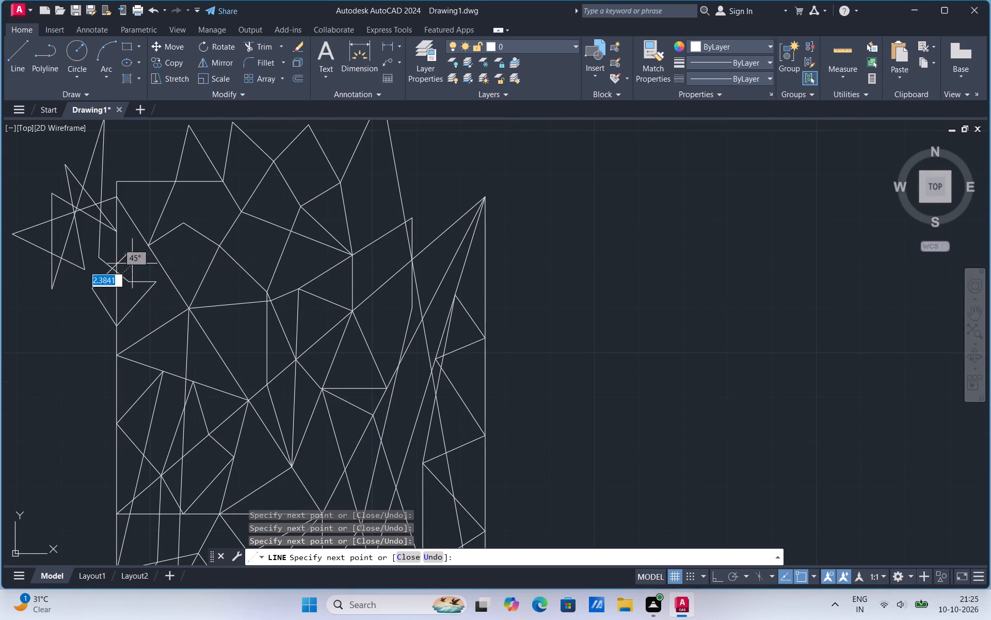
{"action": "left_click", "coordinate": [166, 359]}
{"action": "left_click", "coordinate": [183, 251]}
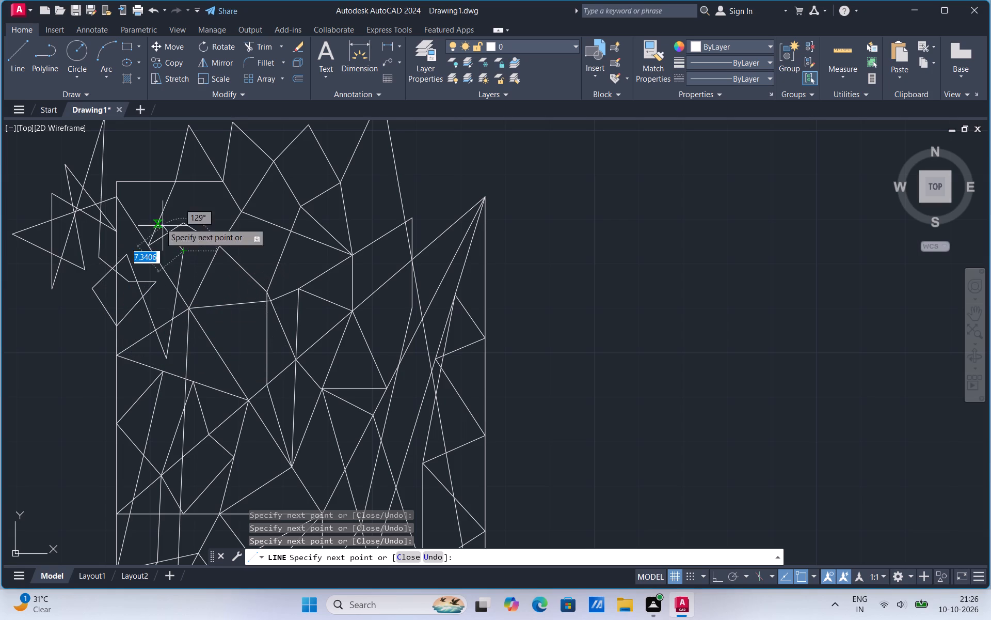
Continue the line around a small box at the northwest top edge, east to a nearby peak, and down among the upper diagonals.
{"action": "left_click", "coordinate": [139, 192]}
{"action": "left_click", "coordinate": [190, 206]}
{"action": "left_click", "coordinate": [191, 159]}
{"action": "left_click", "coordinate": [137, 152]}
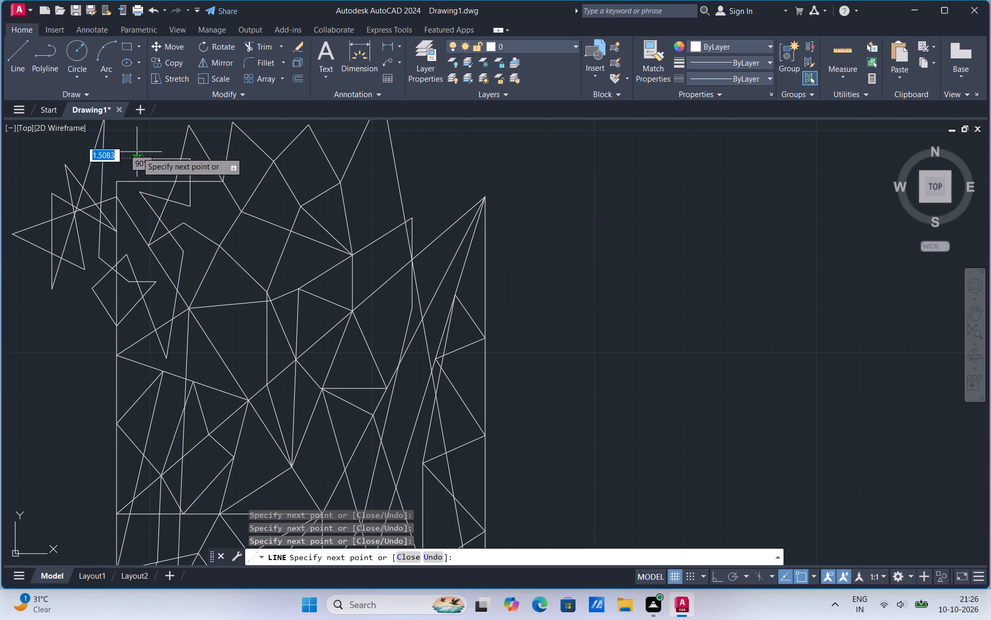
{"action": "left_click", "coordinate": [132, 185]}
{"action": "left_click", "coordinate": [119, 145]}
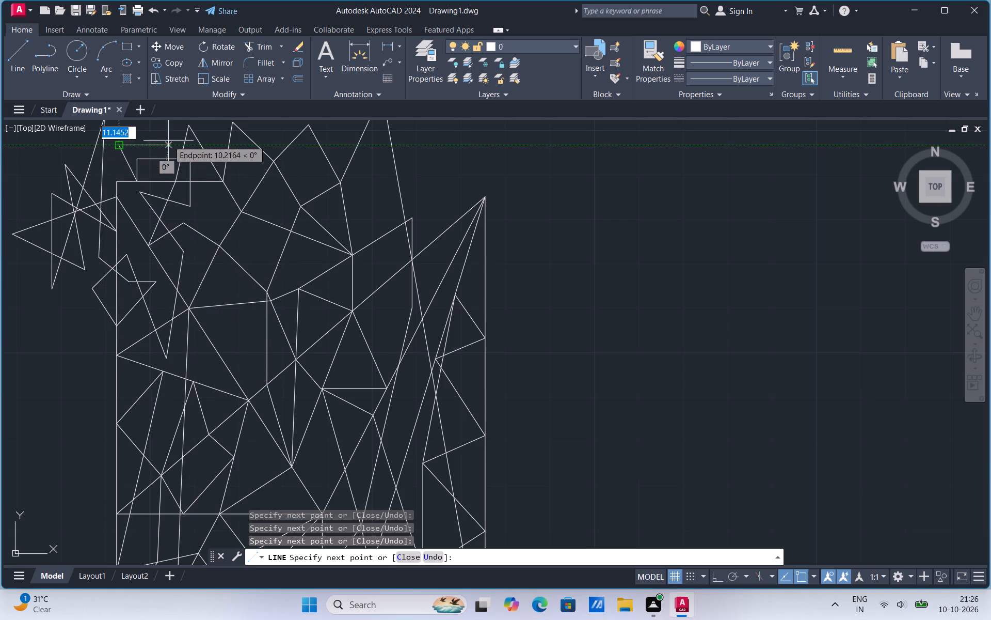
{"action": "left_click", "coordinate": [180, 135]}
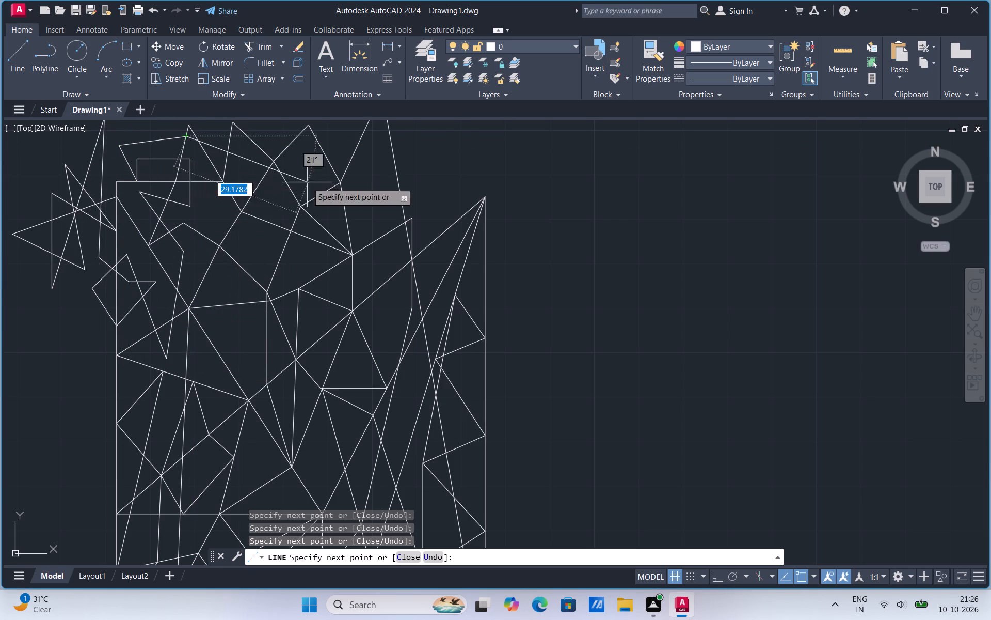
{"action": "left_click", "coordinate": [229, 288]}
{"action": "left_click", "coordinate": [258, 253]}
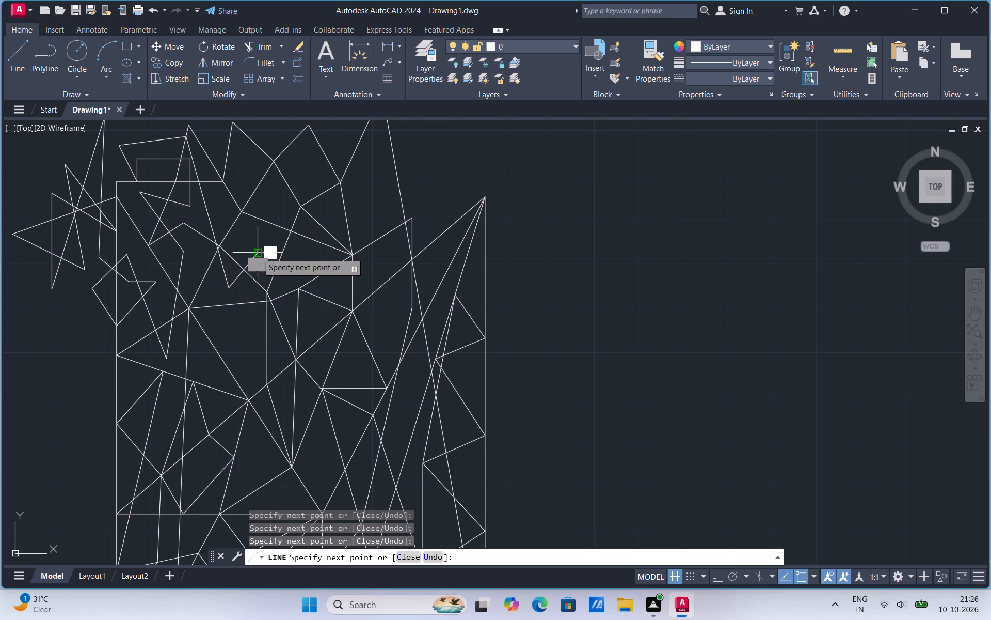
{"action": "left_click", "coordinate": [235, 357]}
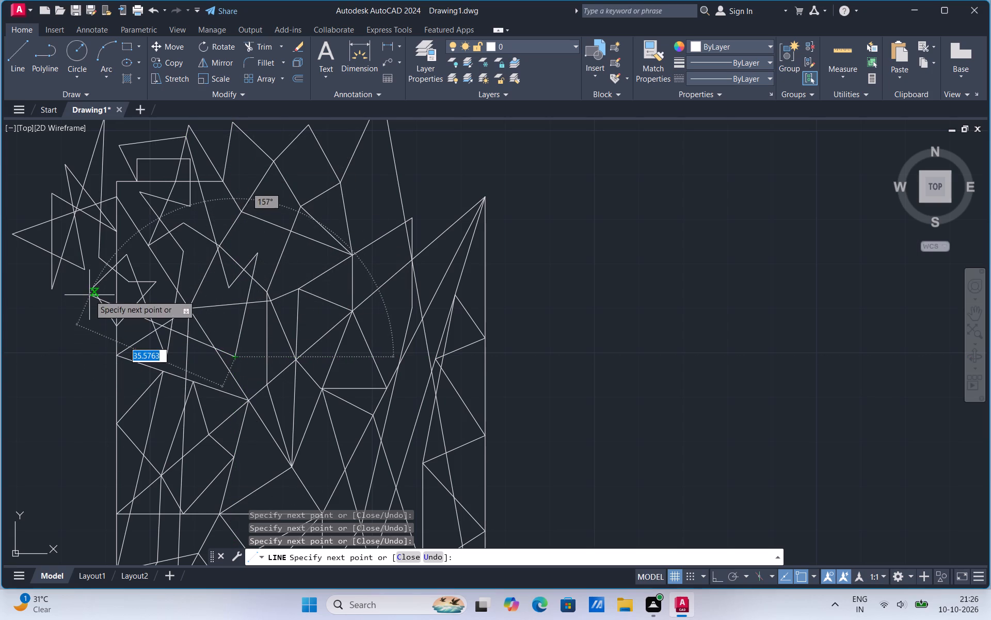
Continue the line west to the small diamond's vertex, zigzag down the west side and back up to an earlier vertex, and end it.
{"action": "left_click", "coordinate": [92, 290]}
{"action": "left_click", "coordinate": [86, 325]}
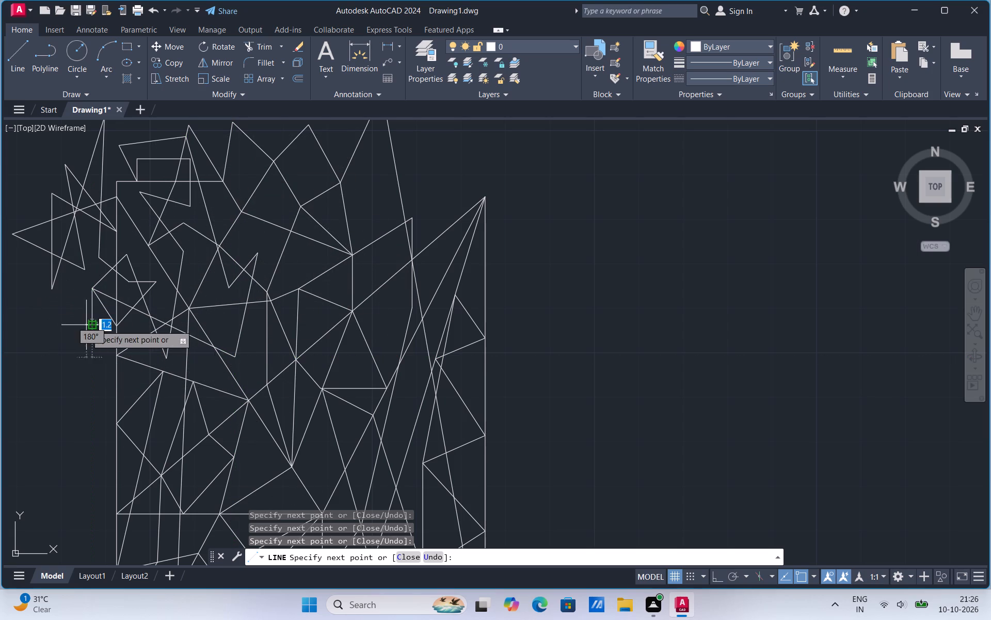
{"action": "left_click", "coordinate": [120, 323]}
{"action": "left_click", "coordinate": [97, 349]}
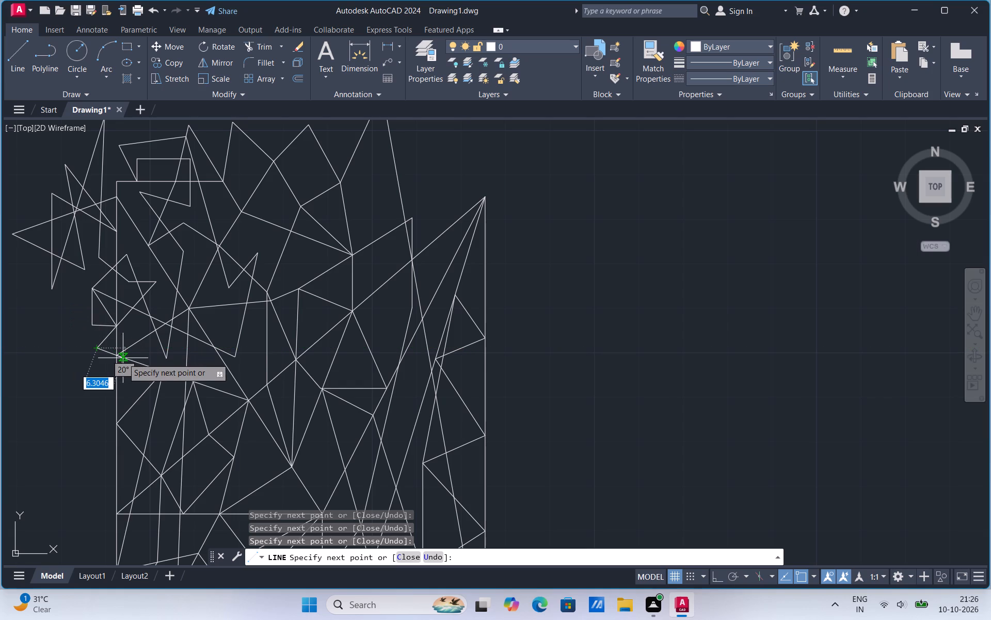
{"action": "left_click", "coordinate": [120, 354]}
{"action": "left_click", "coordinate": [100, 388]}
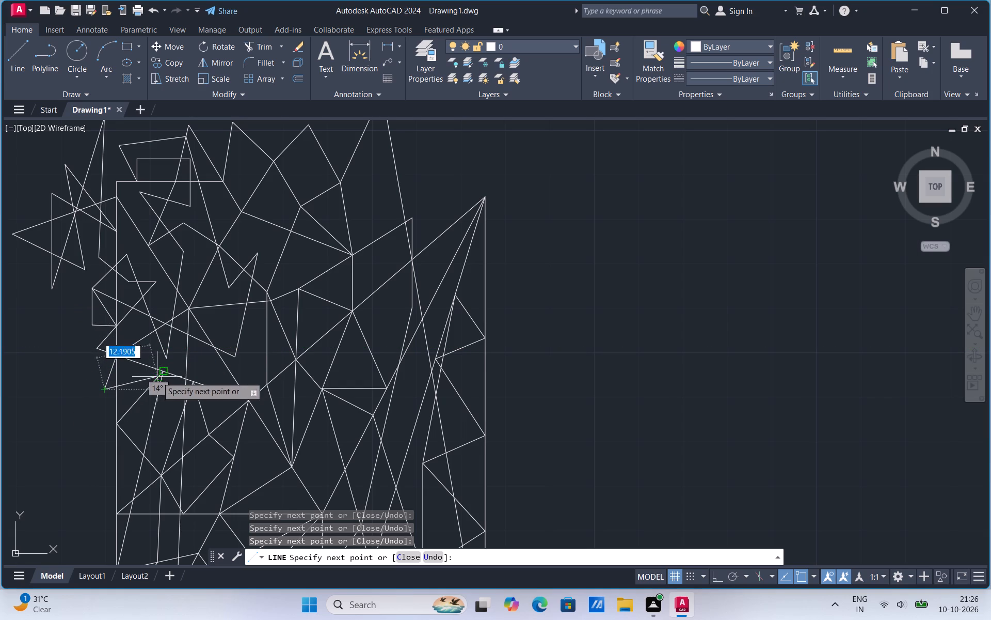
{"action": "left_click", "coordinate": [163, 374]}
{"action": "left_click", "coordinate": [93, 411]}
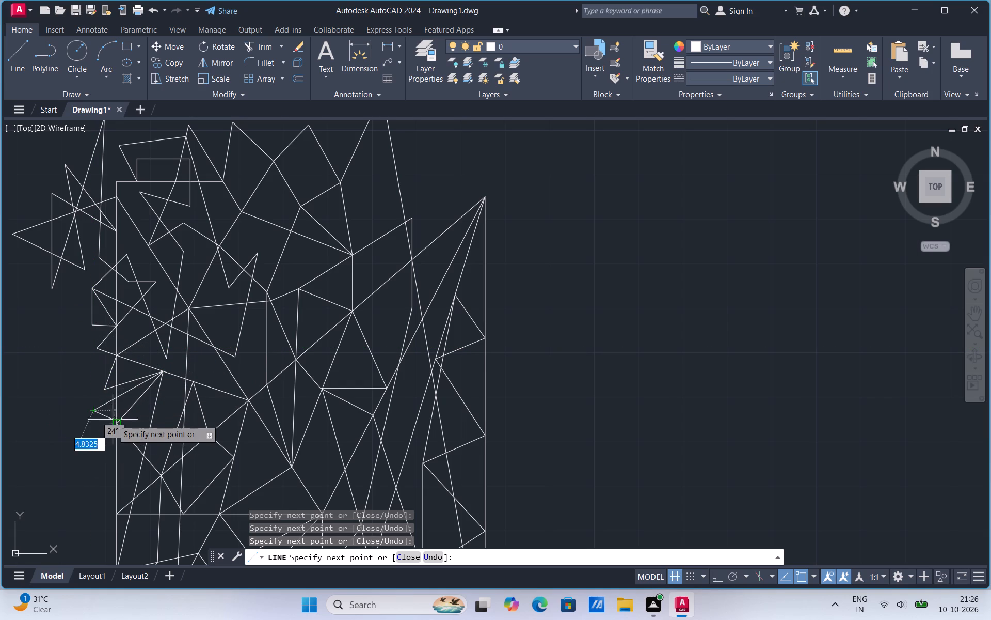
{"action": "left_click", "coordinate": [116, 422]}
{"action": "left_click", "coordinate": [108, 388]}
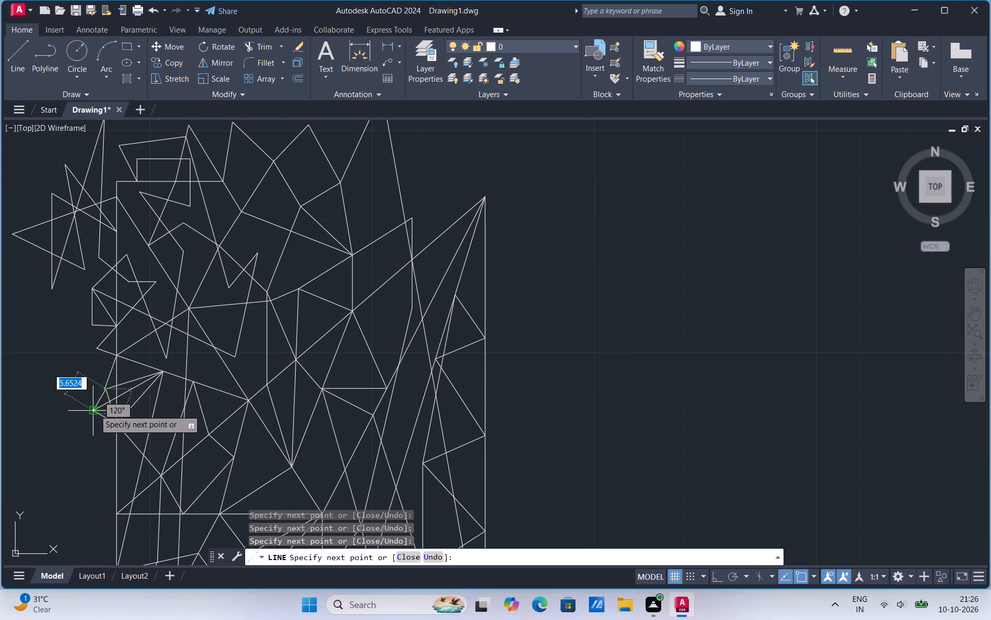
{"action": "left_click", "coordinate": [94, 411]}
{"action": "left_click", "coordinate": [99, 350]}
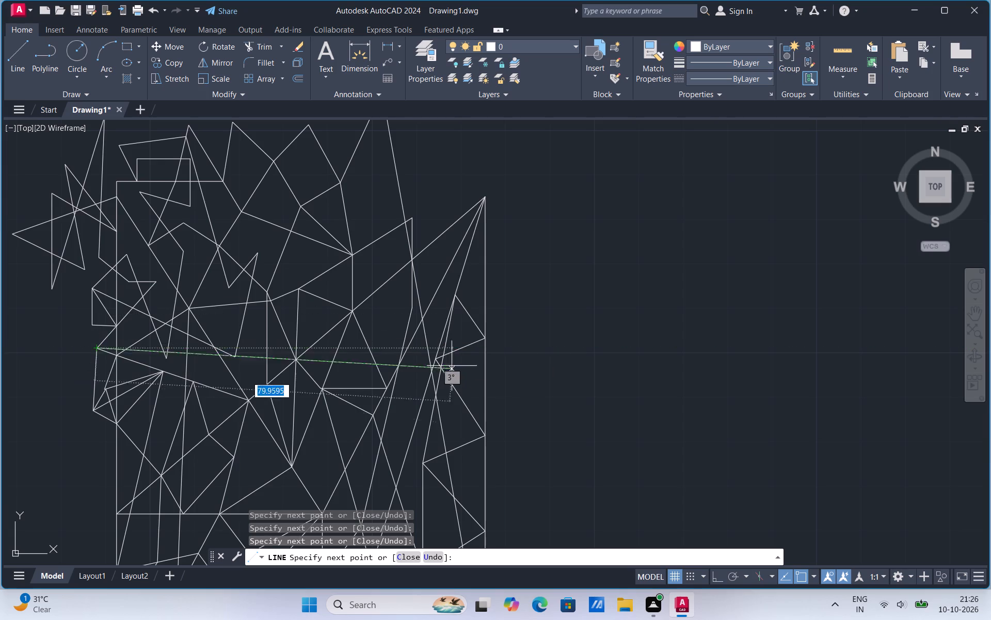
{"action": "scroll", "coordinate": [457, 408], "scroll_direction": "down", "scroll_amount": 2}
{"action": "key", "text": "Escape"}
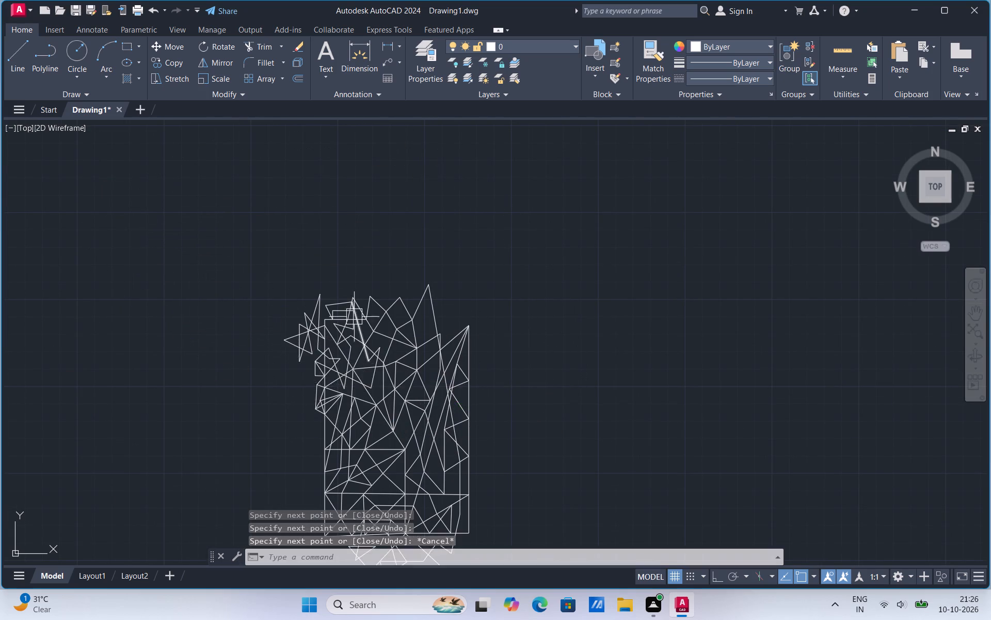
Erase the entire network of practice lines from the drawing.
{"action": "scroll", "coordinate": [345, 287], "scroll_direction": "down", "scroll_amount": 2}
{"action": "left_click", "coordinate": [289, 267]}
{"action": "left_click", "coordinate": [420, 452]}
{"action": "key", "text": "Delete"}
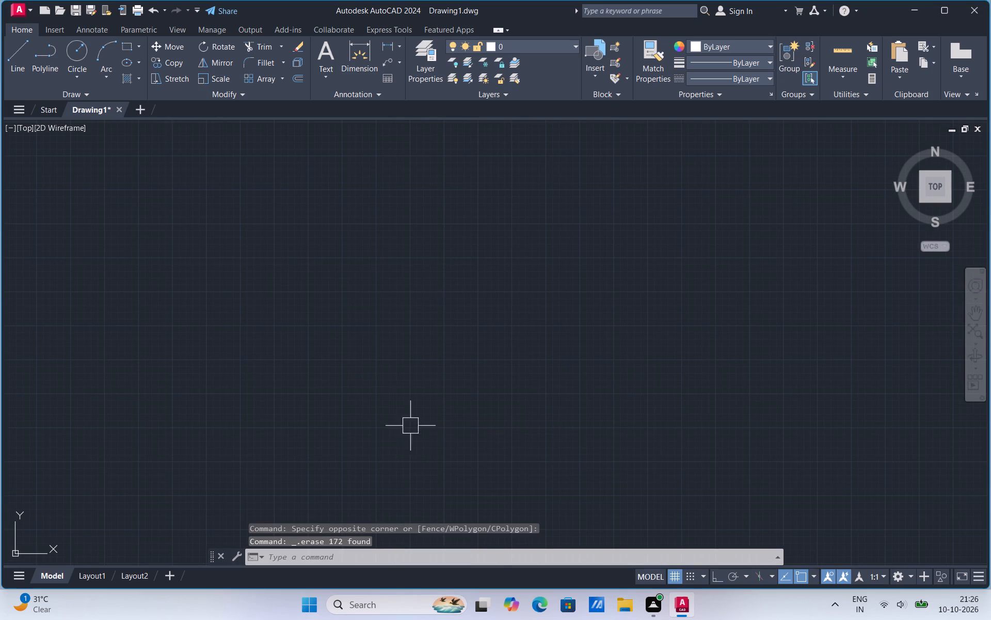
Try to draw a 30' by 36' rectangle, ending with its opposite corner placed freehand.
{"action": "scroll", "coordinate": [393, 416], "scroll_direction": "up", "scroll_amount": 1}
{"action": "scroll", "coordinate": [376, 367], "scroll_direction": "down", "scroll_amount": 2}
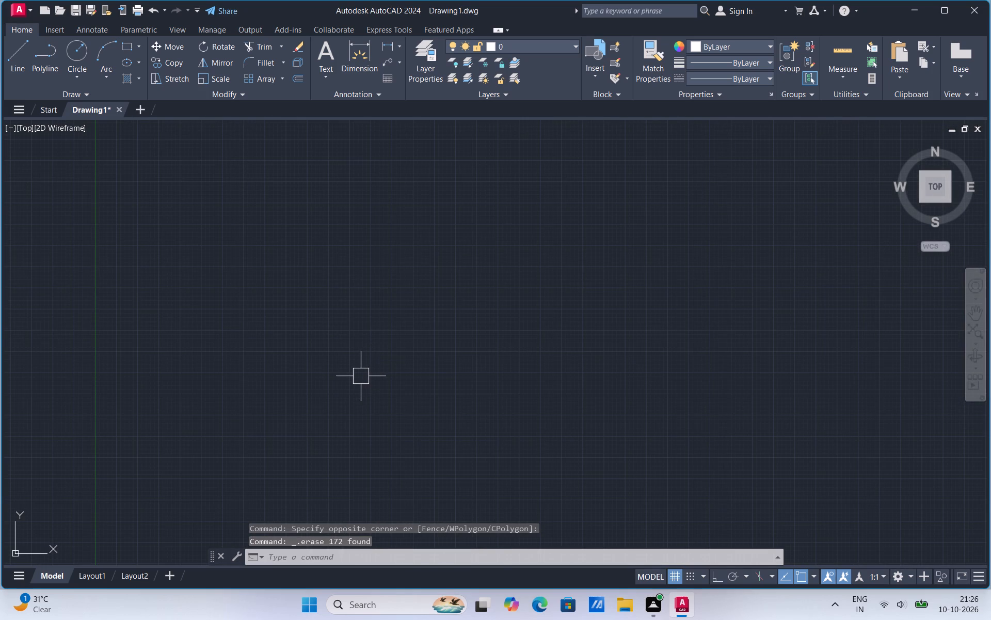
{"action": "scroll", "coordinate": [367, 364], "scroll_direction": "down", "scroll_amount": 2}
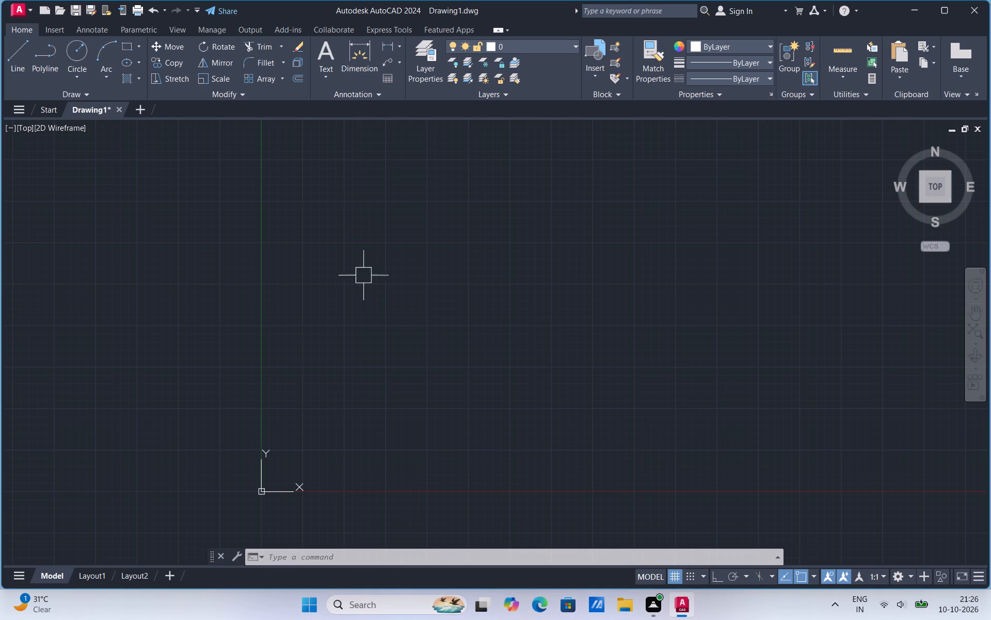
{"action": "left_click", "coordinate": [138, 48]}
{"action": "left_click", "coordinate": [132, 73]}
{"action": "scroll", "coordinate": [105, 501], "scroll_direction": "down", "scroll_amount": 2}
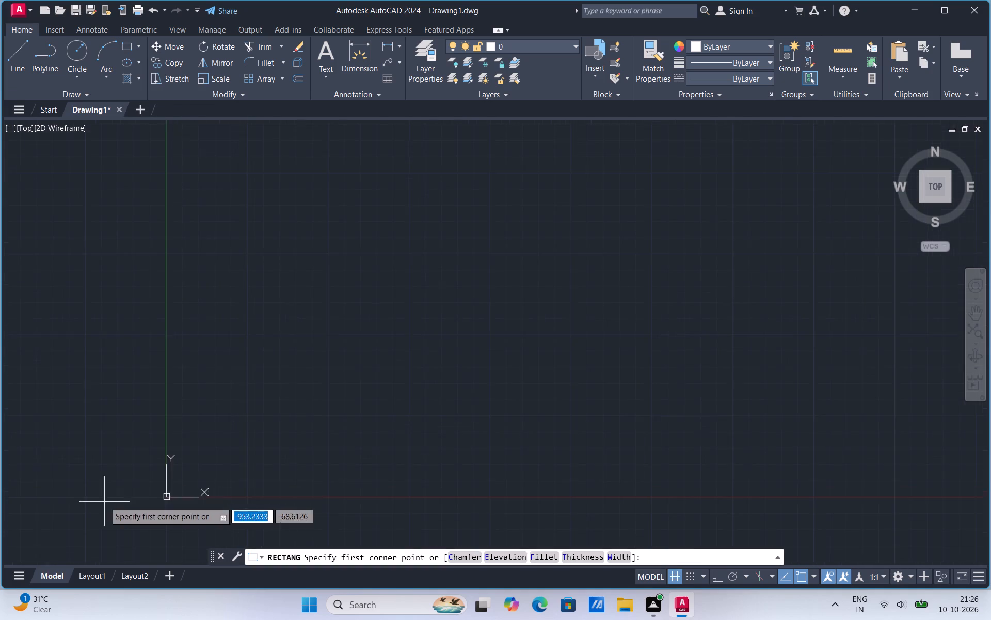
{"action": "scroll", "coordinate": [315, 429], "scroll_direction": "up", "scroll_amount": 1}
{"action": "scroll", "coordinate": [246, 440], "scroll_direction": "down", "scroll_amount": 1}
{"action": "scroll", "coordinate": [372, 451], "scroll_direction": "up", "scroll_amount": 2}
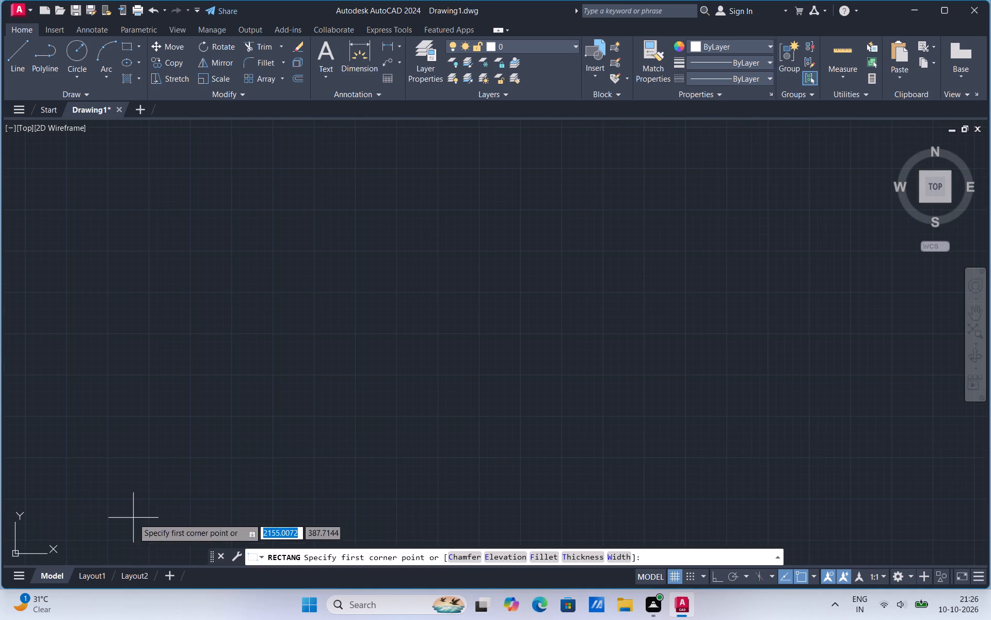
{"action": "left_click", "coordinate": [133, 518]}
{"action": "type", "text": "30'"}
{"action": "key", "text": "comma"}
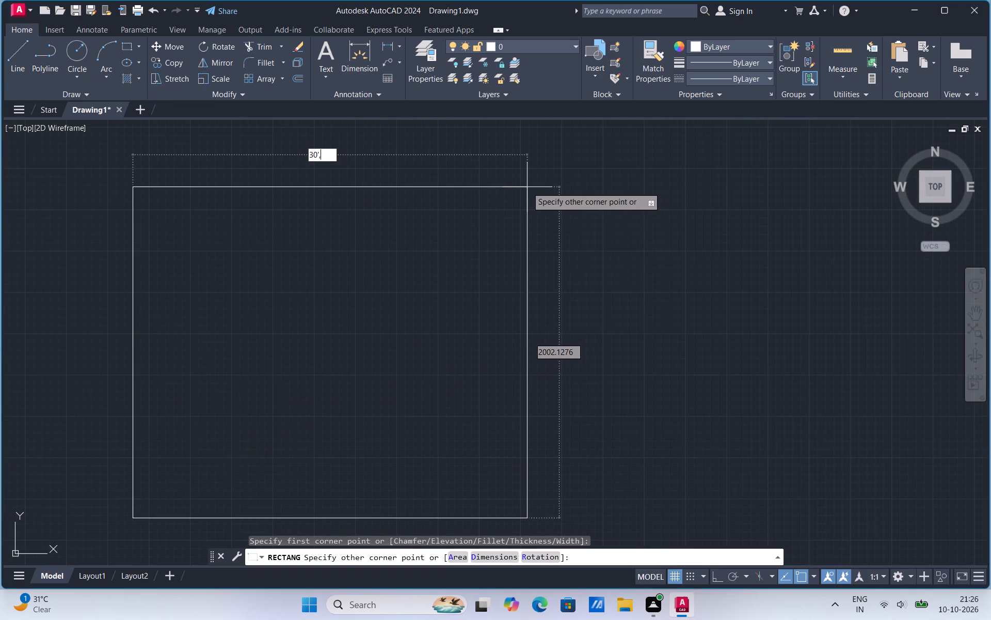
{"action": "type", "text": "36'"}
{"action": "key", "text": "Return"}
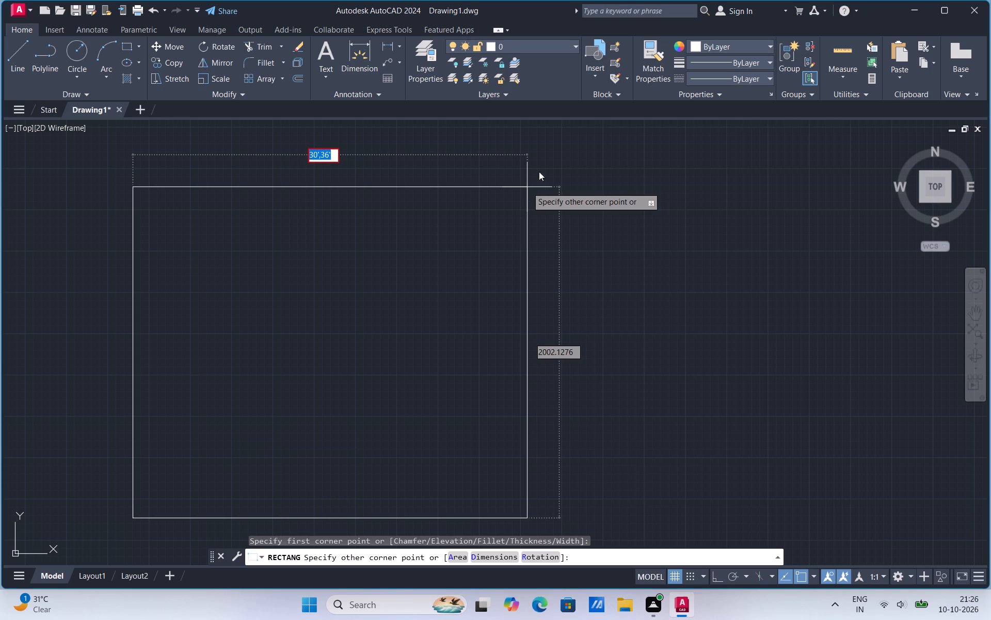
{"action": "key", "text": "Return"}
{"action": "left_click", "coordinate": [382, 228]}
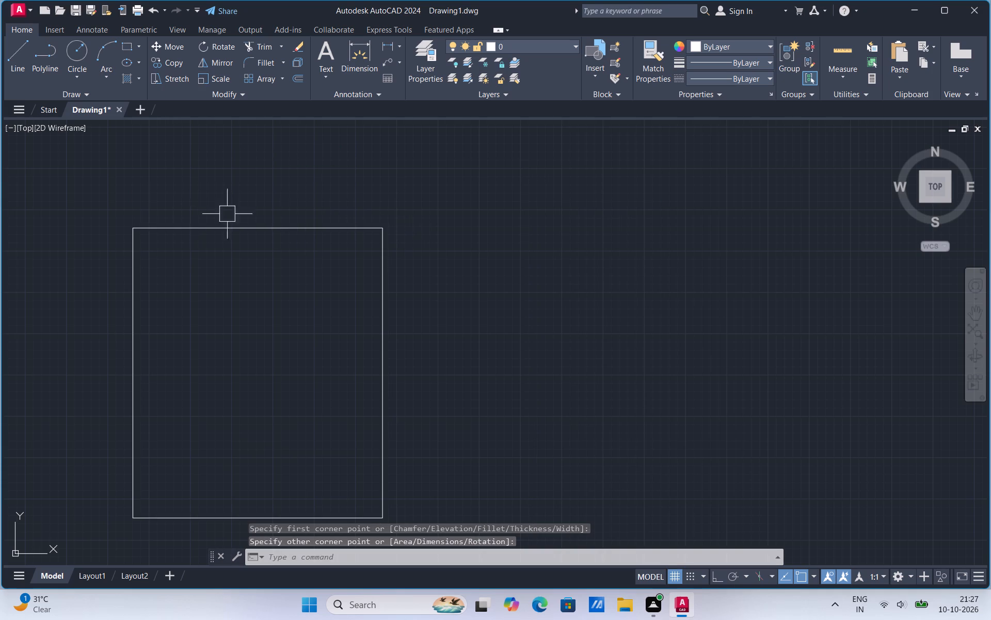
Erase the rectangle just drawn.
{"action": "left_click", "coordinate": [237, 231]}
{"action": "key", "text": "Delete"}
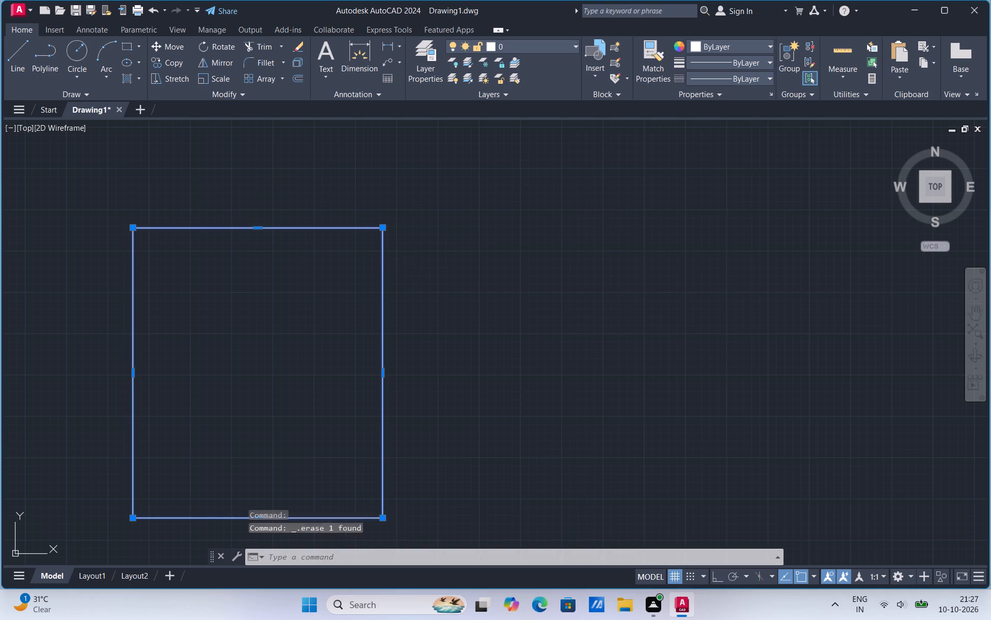
Turn Ortho on and try to draw a 36' vertical line with a connected 30' horizontal line eastward from its north end.
{"action": "left_click", "coordinate": [23, 57]}
{"action": "left_click", "coordinate": [203, 471]}
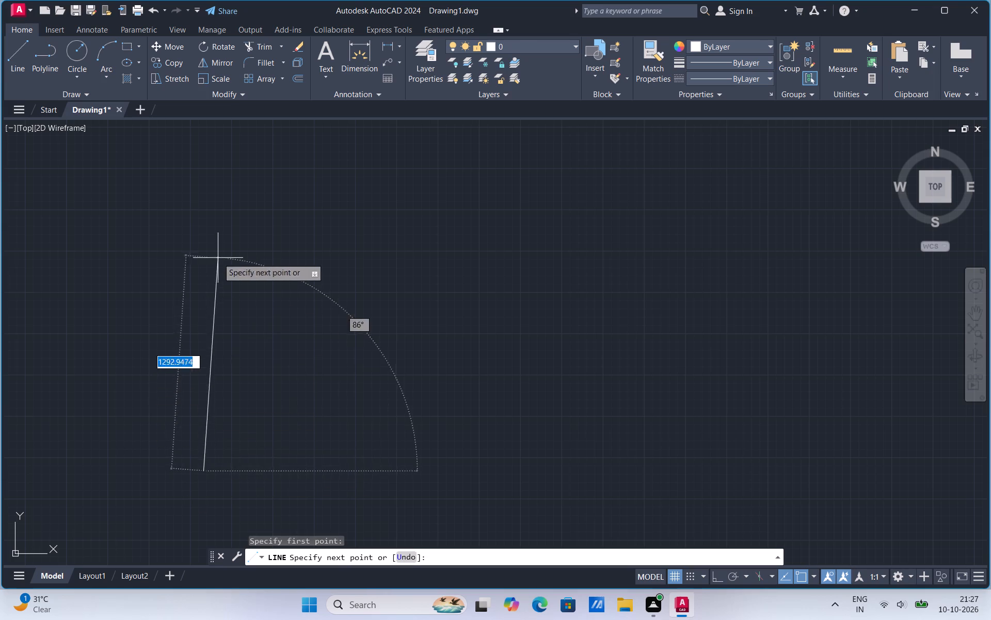
{"action": "left_click", "coordinate": [718, 577]}
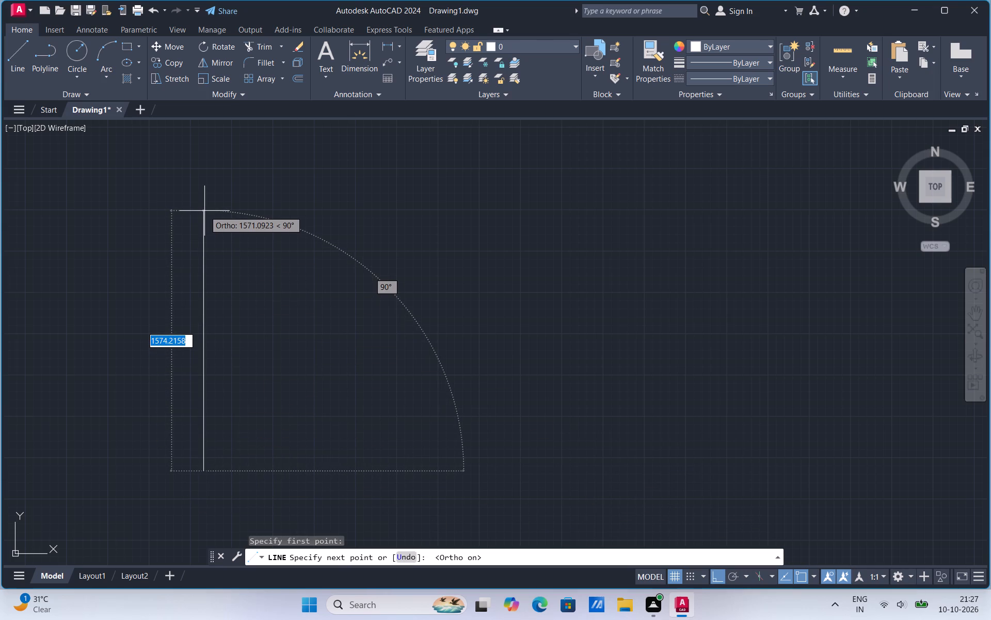
{"action": "type", "text": "36'"}
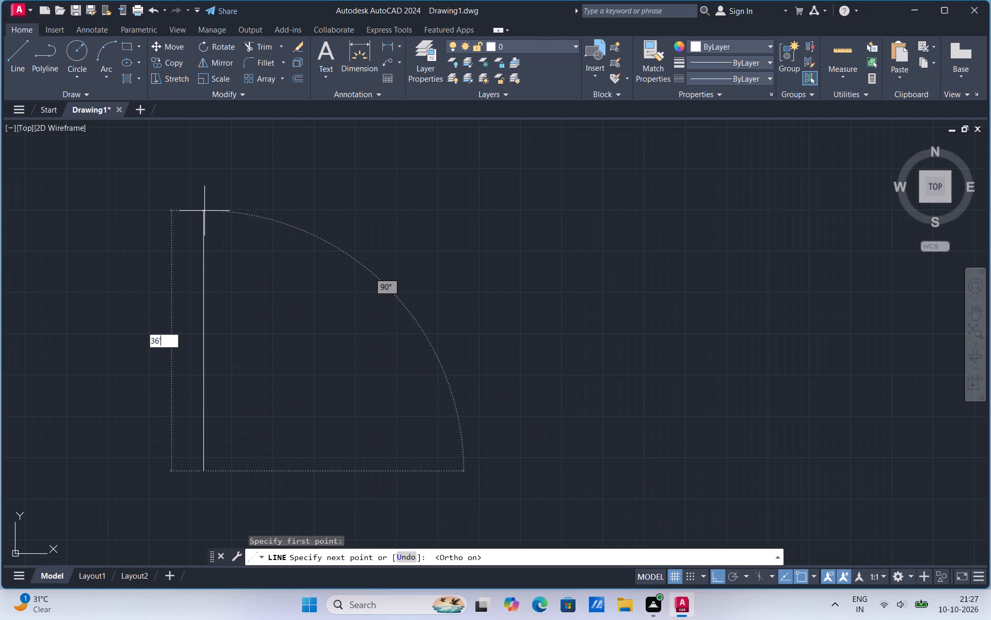
{"action": "key", "text": "Return"}
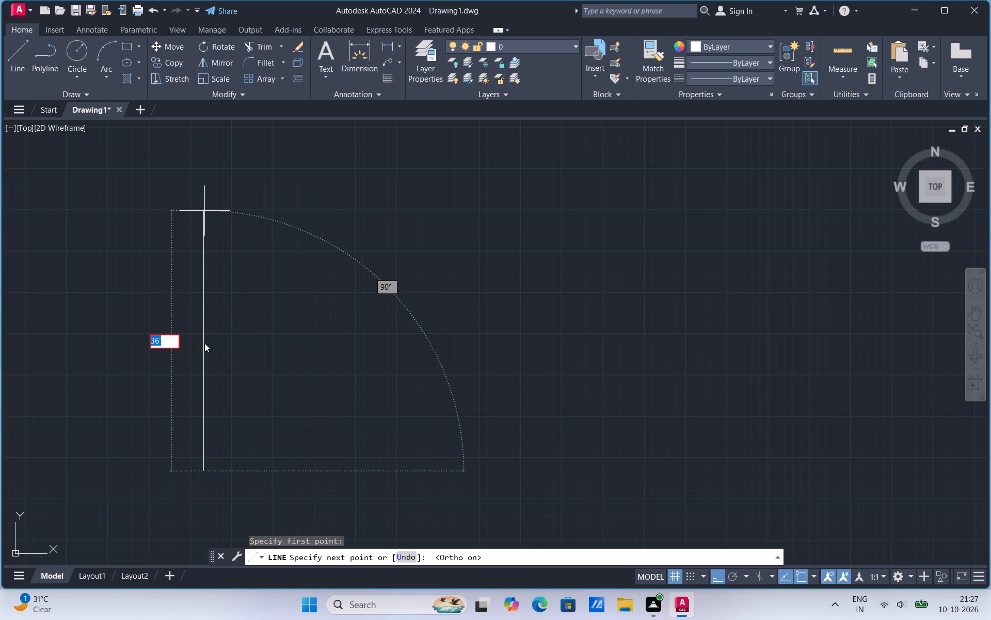
{"action": "left_click", "coordinate": [204, 343]}
{"action": "scroll", "coordinate": [154, 454], "scroll_direction": "up", "scroll_amount": 1}
{"action": "type", "text": "30'"}
{"action": "key", "text": "Return"}
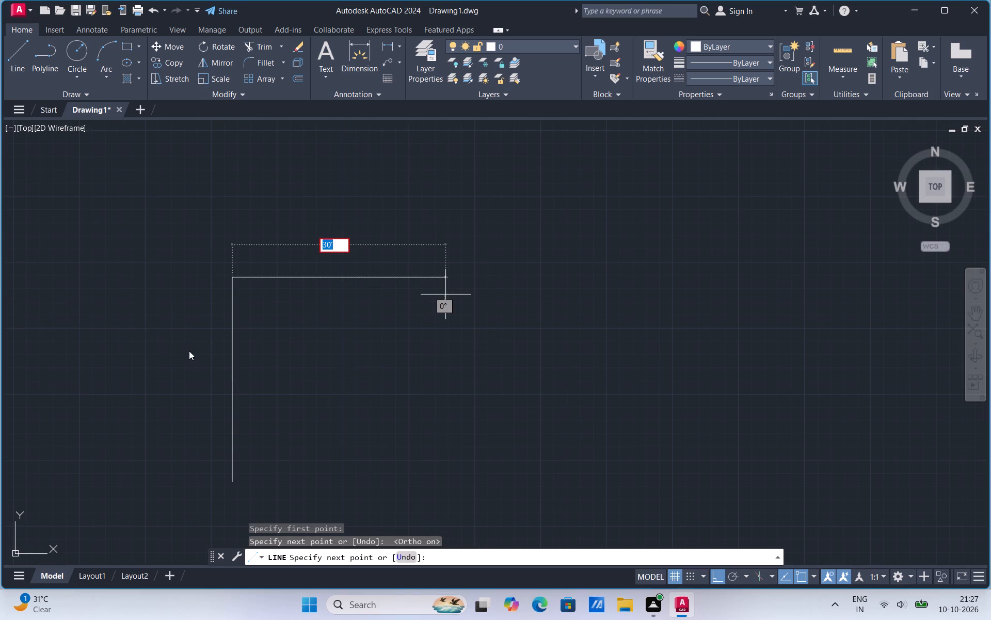
{"action": "left_click", "coordinate": [274, 279]}
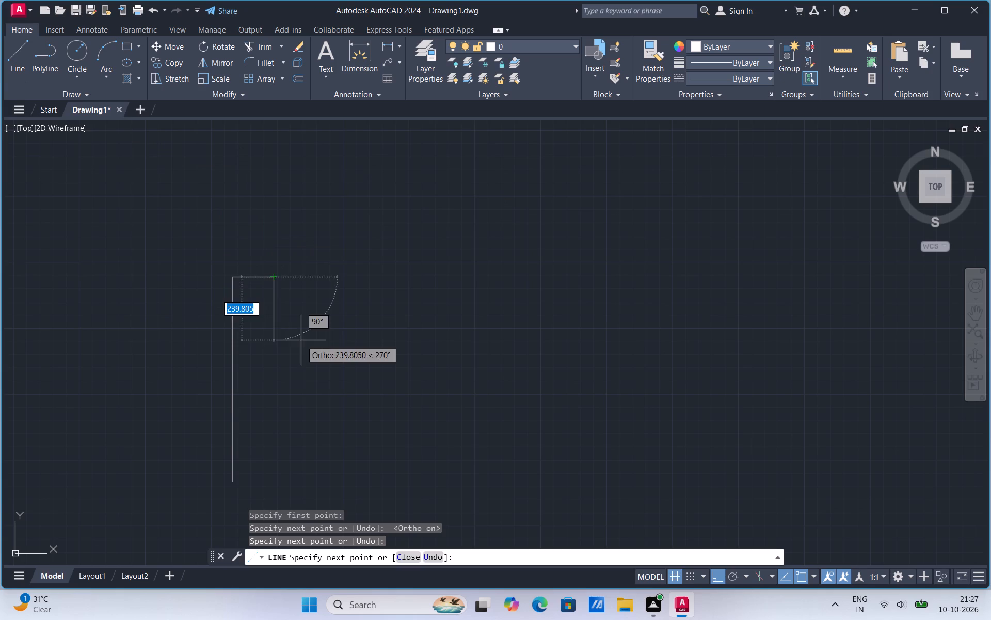
{"action": "key", "text": "Escape"}
Erase the short horizontal line and the vertical line.
{"action": "left_click_drag", "start_coordinate": [257, 281], "coordinate": [258, 287]}
{"action": "key", "text": "Delete"}
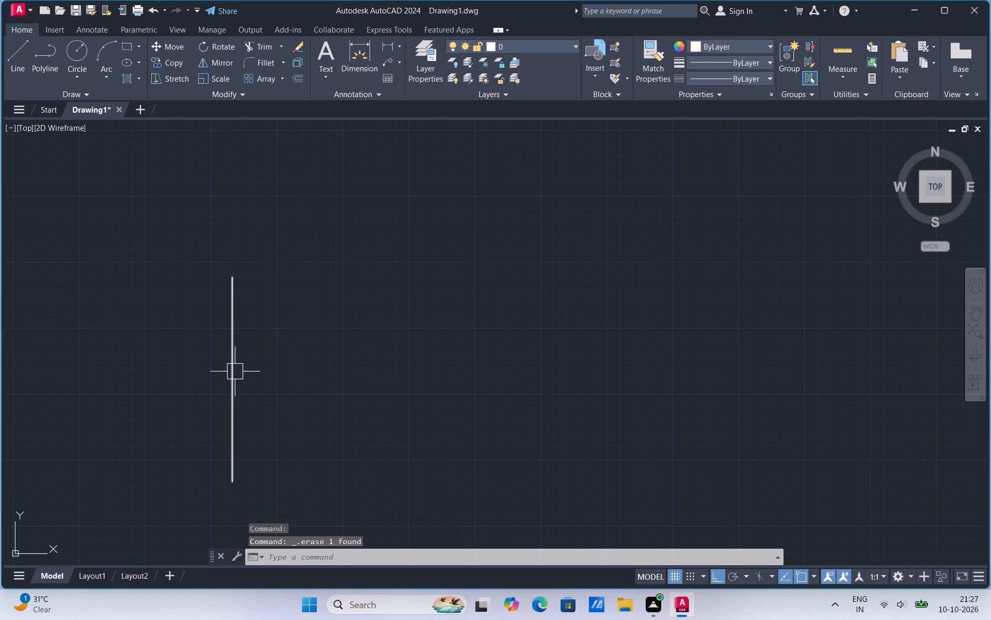
{"action": "left_click", "coordinate": [234, 373]}
{"action": "key", "text": "Delete"}
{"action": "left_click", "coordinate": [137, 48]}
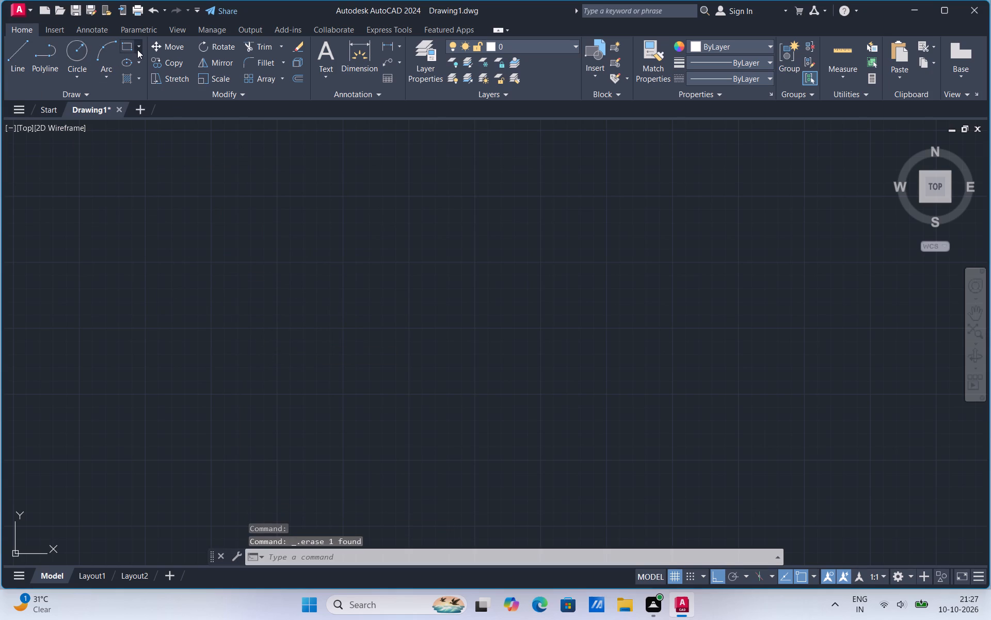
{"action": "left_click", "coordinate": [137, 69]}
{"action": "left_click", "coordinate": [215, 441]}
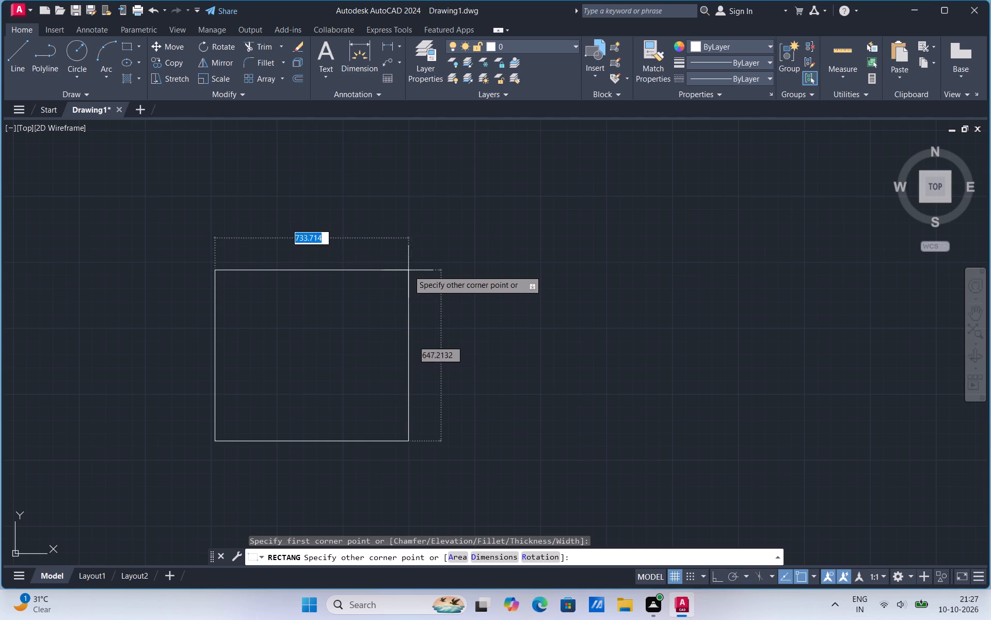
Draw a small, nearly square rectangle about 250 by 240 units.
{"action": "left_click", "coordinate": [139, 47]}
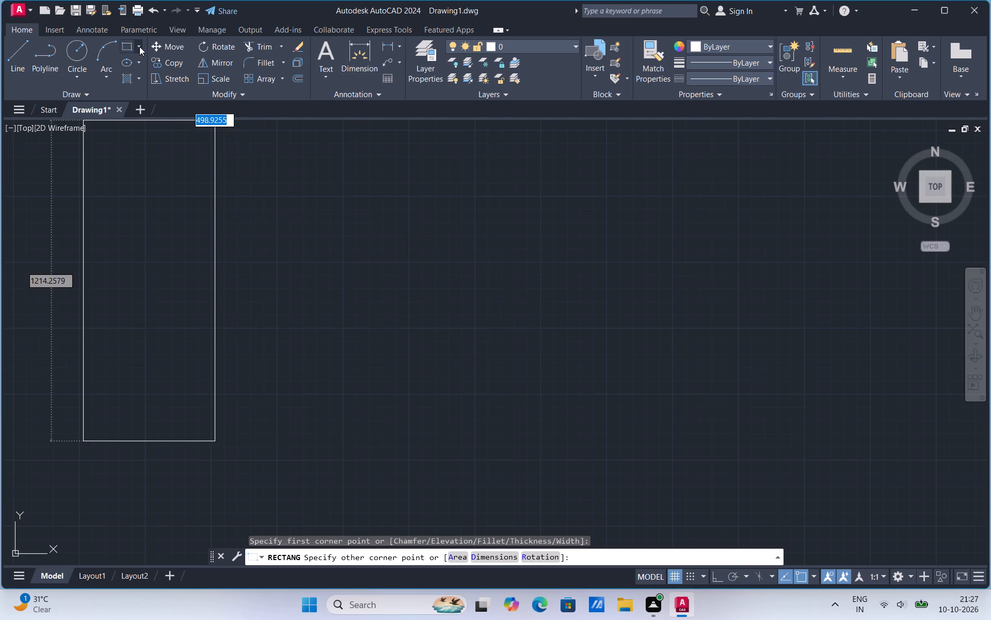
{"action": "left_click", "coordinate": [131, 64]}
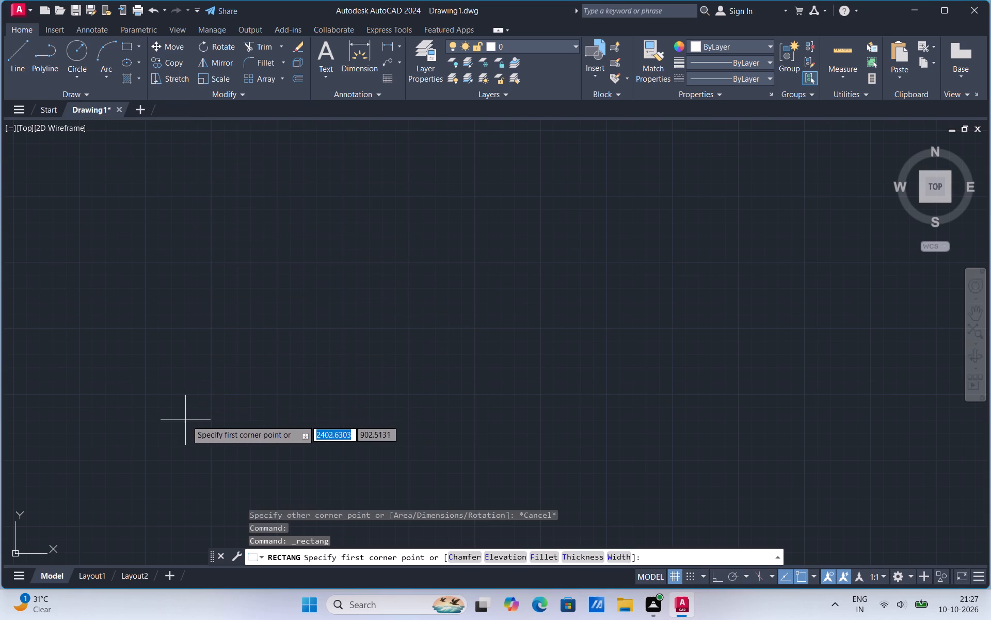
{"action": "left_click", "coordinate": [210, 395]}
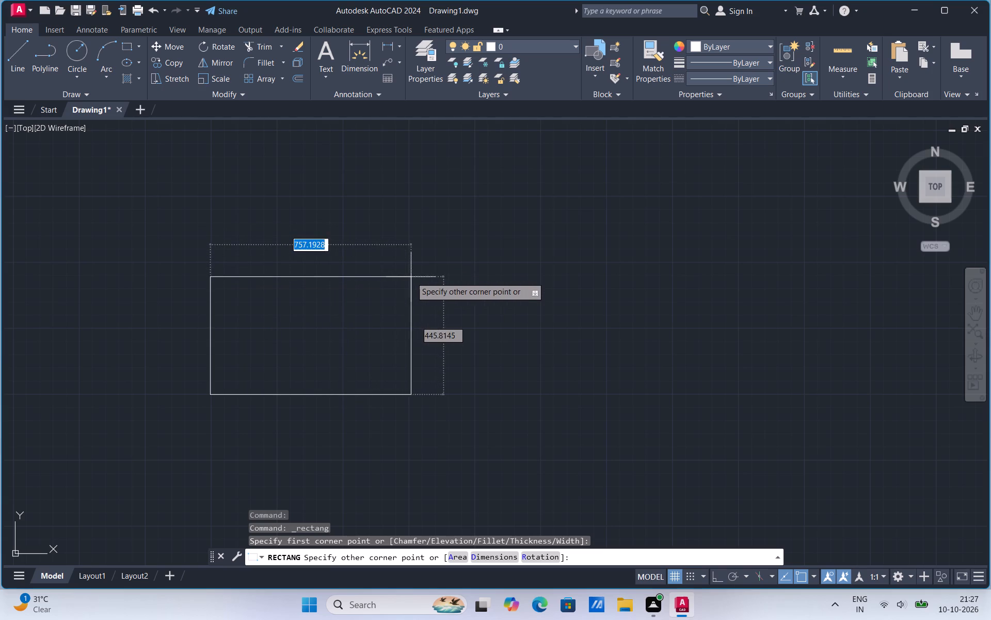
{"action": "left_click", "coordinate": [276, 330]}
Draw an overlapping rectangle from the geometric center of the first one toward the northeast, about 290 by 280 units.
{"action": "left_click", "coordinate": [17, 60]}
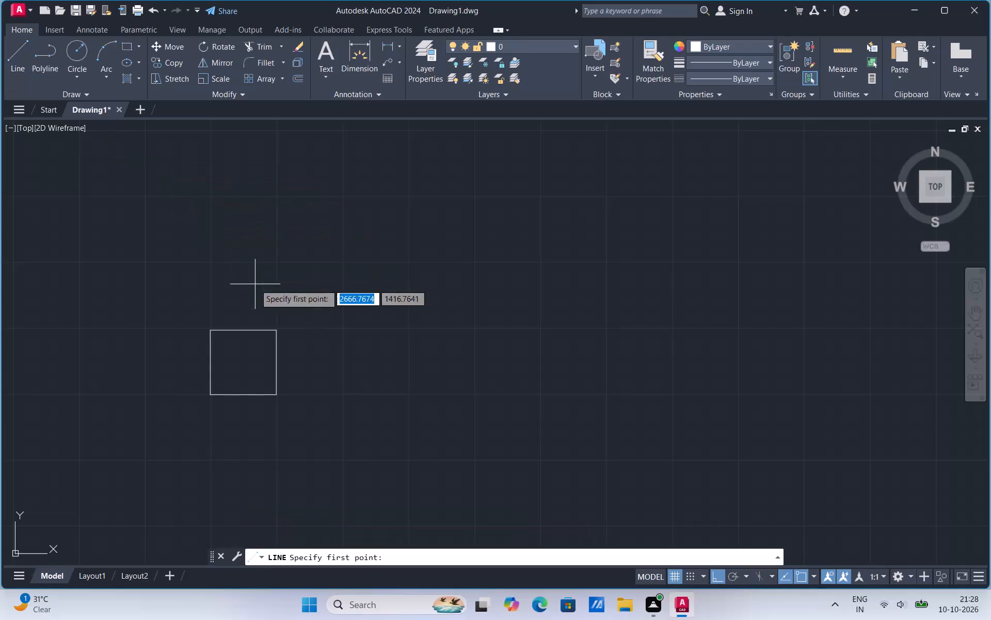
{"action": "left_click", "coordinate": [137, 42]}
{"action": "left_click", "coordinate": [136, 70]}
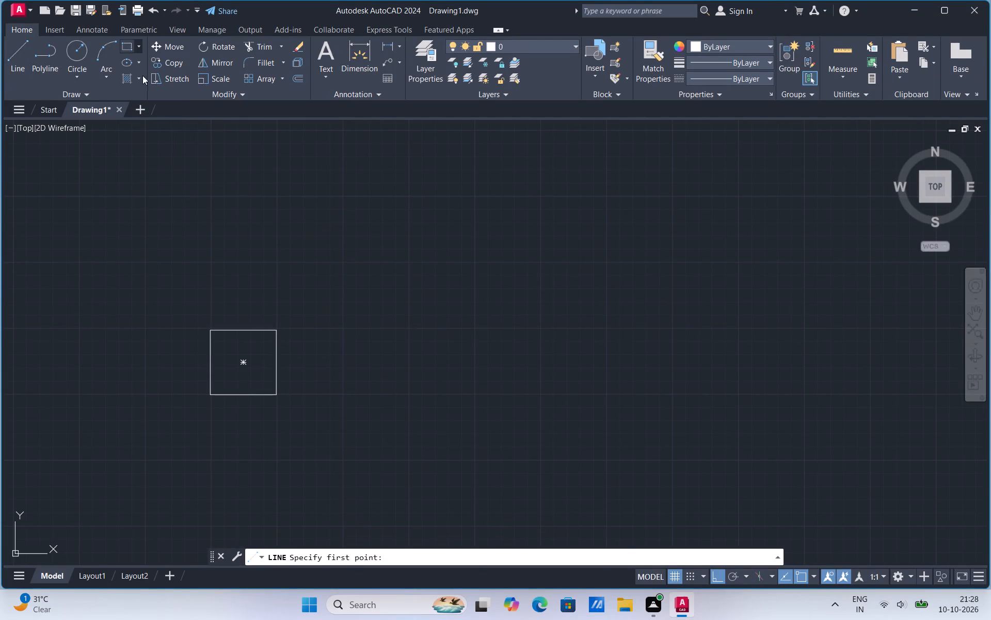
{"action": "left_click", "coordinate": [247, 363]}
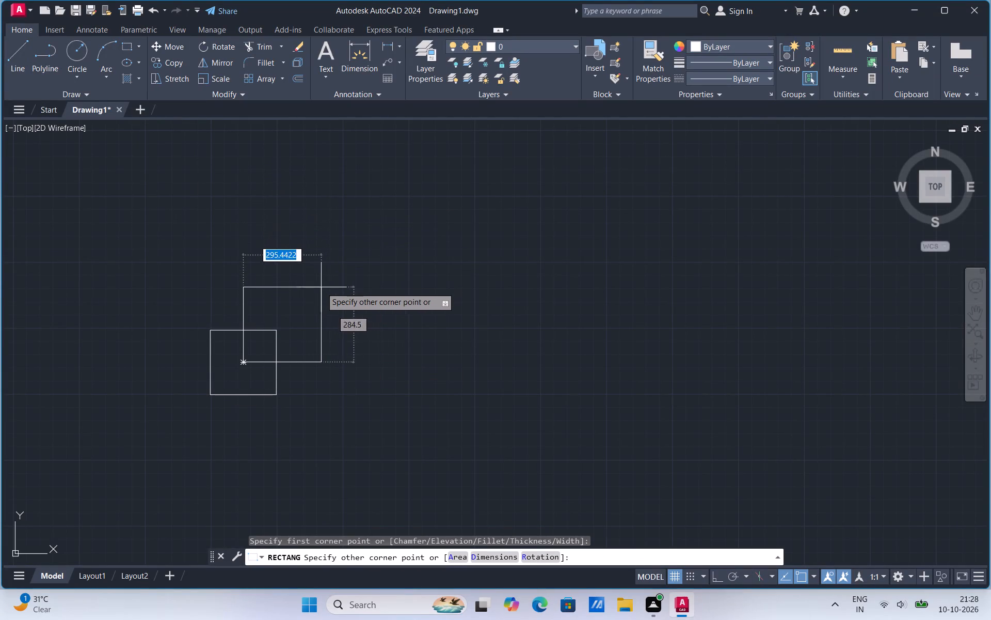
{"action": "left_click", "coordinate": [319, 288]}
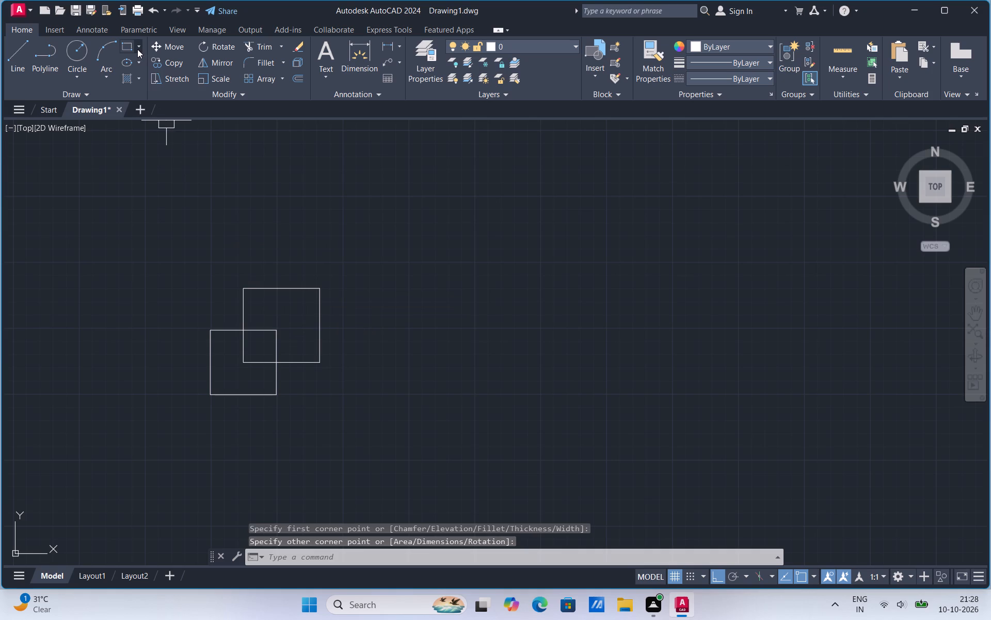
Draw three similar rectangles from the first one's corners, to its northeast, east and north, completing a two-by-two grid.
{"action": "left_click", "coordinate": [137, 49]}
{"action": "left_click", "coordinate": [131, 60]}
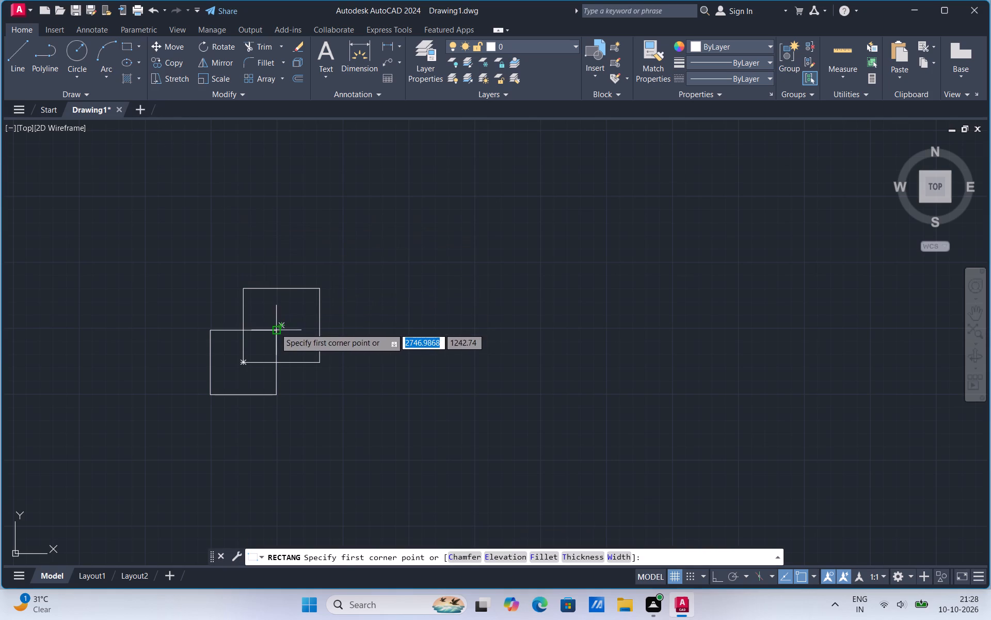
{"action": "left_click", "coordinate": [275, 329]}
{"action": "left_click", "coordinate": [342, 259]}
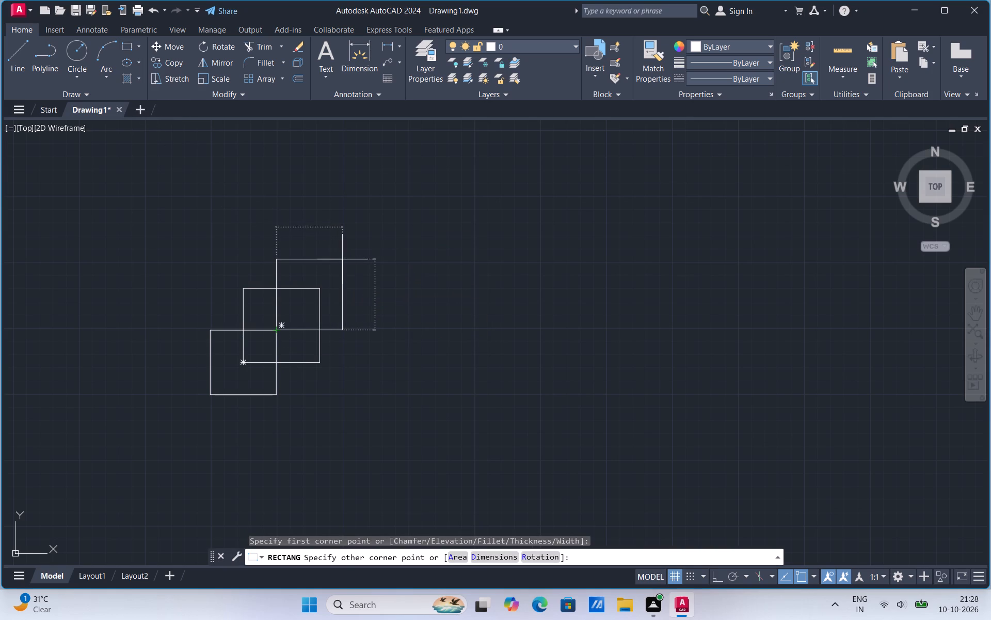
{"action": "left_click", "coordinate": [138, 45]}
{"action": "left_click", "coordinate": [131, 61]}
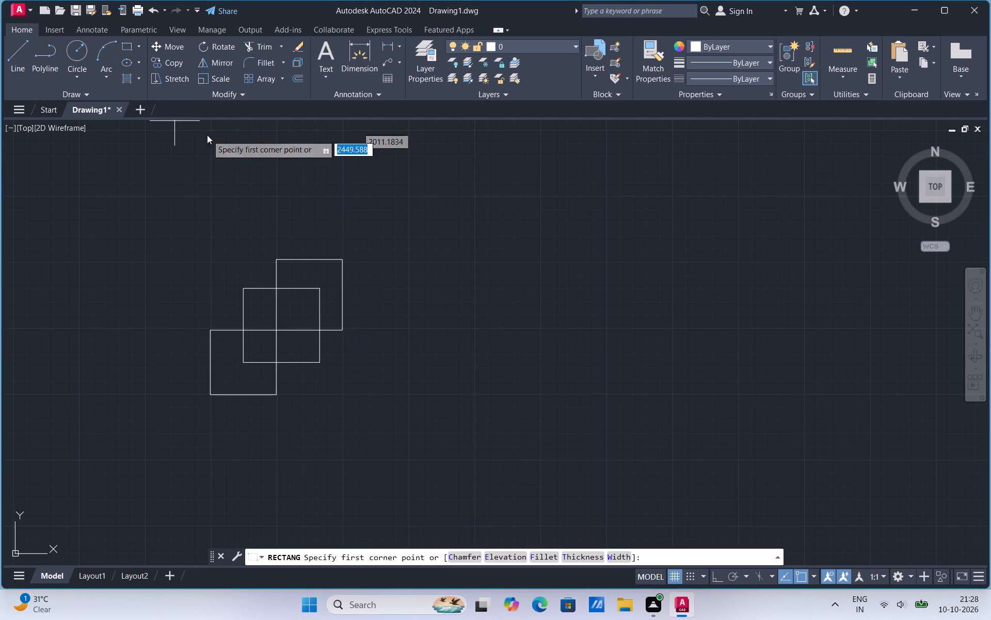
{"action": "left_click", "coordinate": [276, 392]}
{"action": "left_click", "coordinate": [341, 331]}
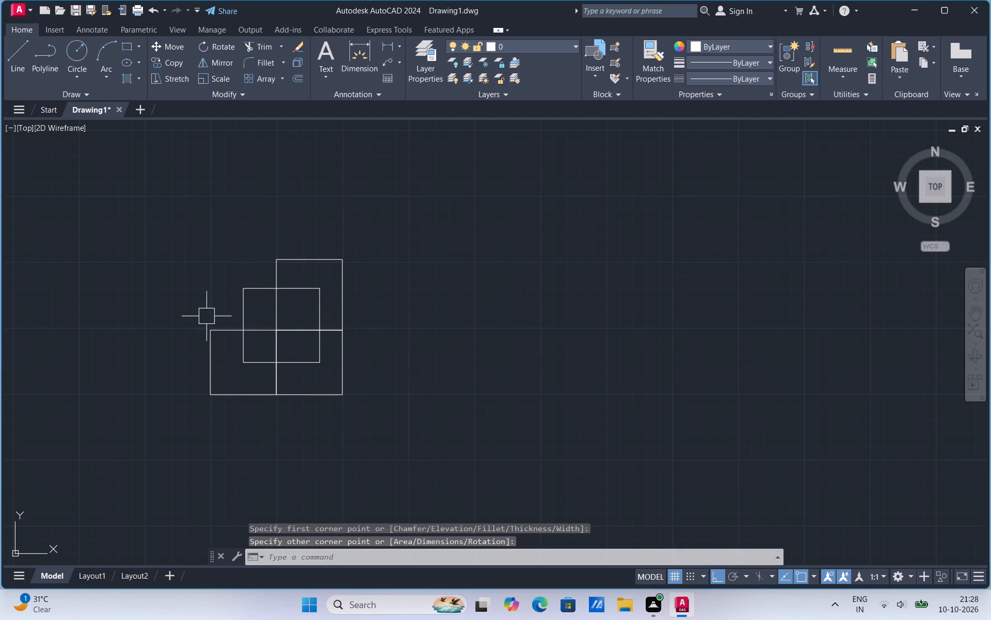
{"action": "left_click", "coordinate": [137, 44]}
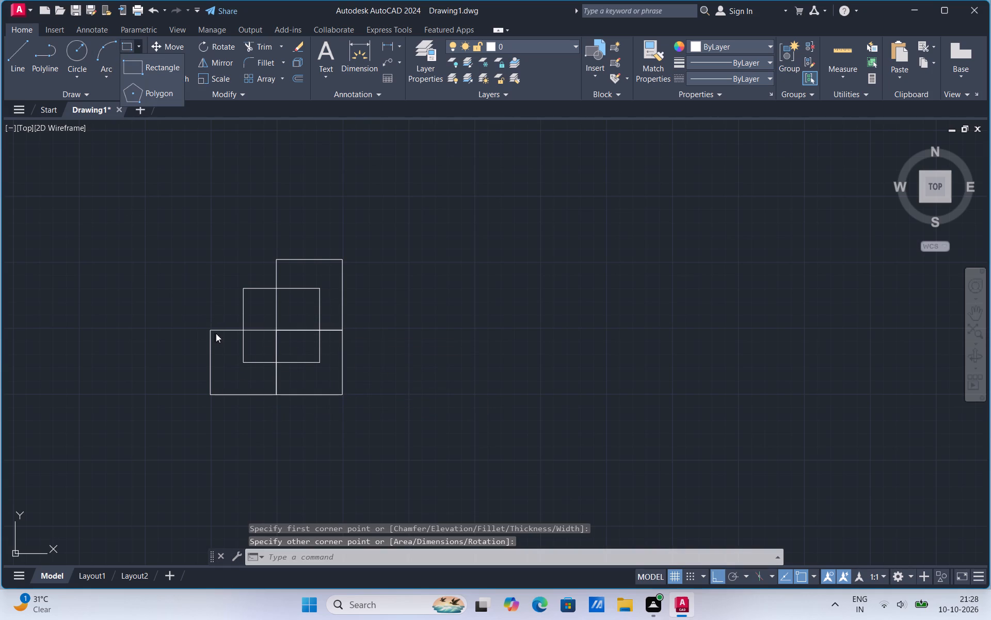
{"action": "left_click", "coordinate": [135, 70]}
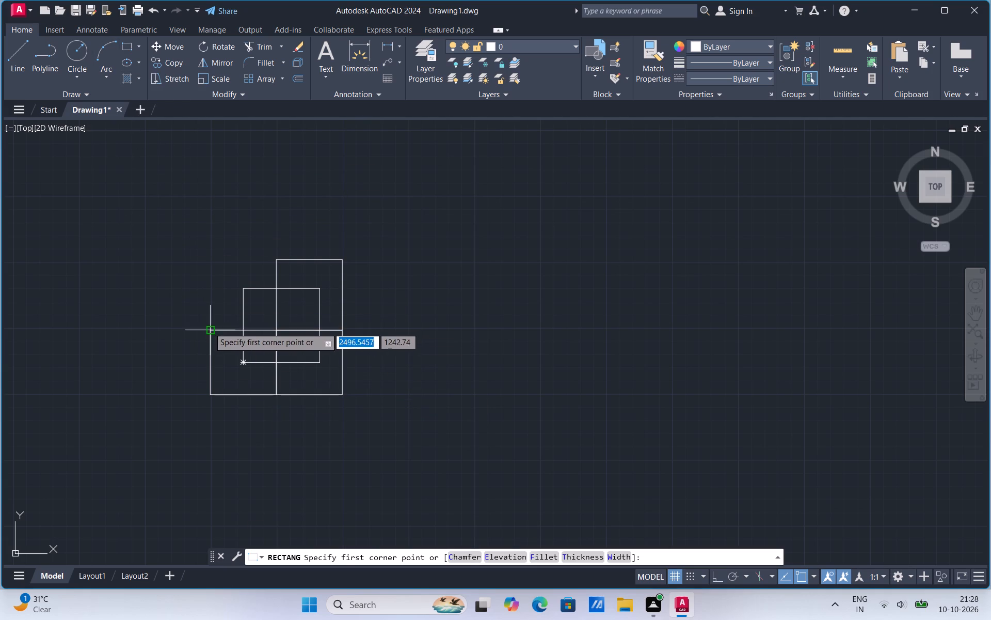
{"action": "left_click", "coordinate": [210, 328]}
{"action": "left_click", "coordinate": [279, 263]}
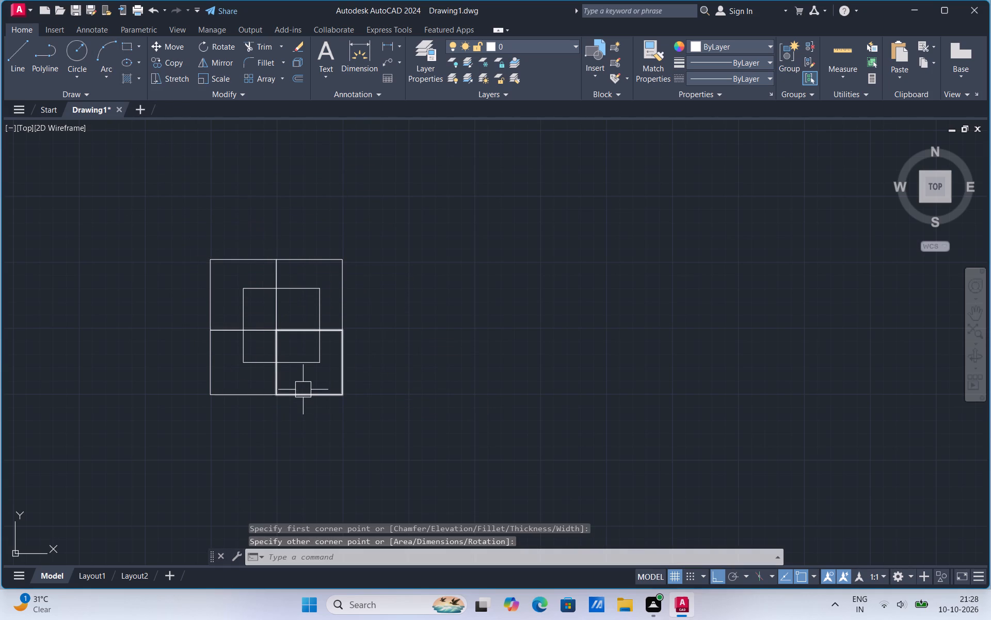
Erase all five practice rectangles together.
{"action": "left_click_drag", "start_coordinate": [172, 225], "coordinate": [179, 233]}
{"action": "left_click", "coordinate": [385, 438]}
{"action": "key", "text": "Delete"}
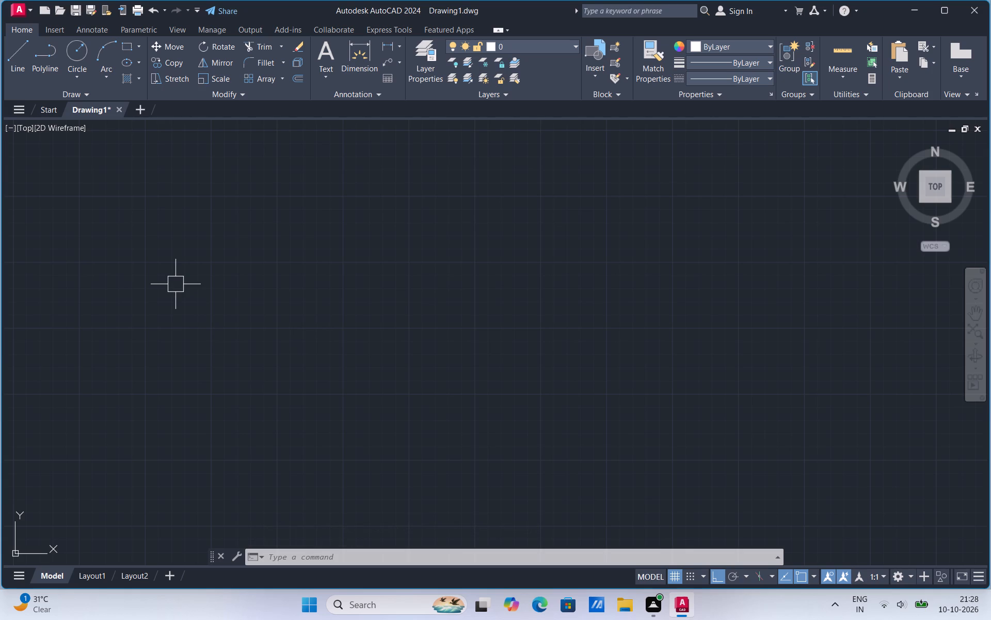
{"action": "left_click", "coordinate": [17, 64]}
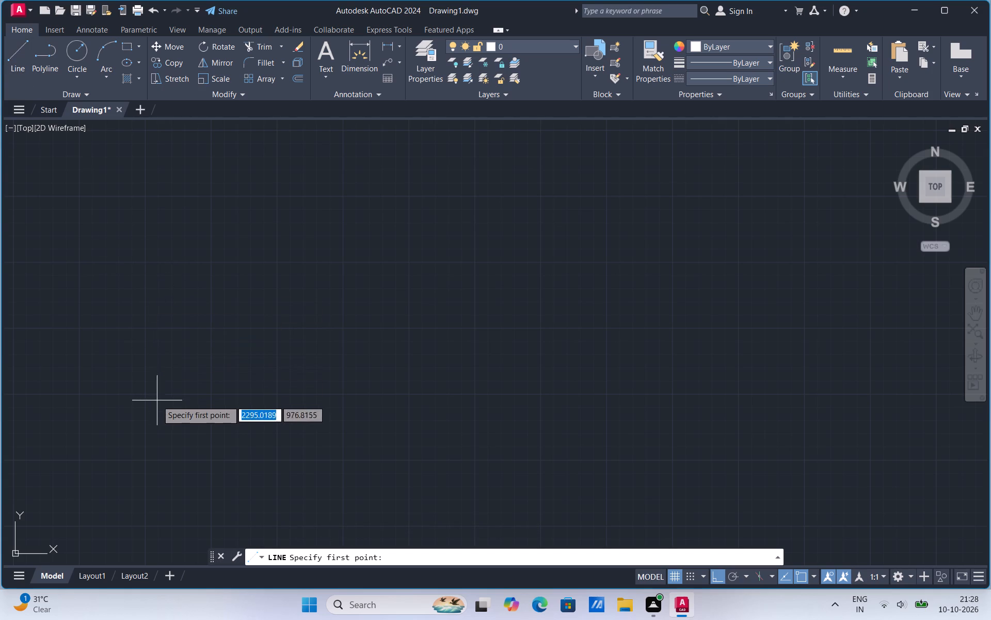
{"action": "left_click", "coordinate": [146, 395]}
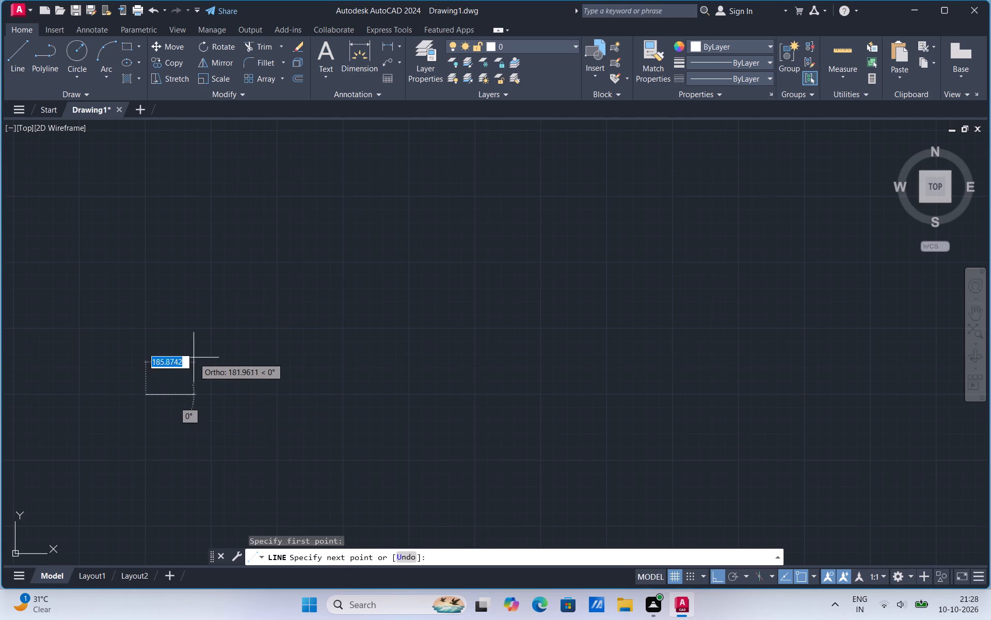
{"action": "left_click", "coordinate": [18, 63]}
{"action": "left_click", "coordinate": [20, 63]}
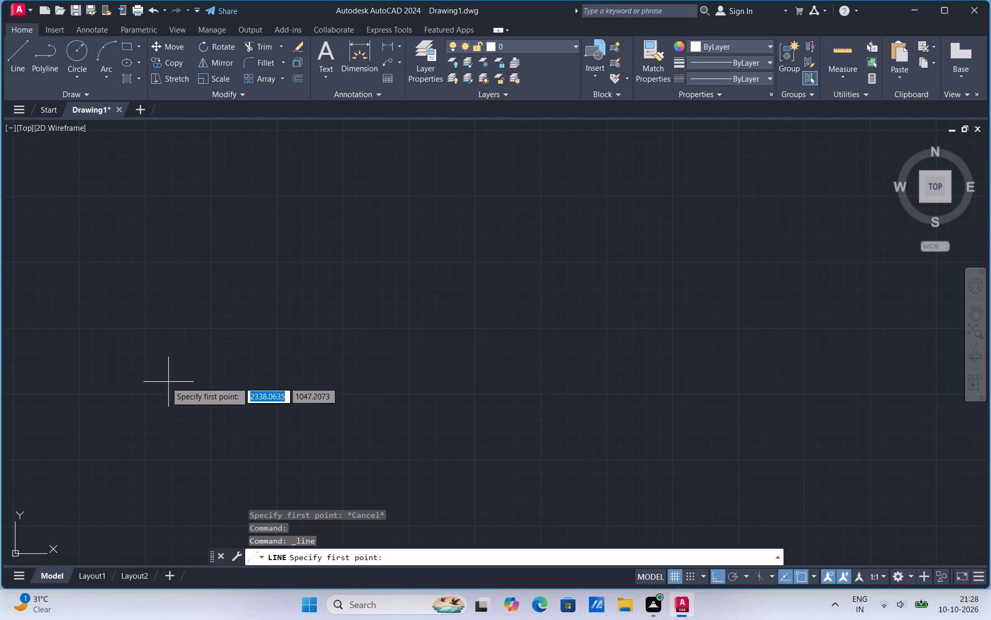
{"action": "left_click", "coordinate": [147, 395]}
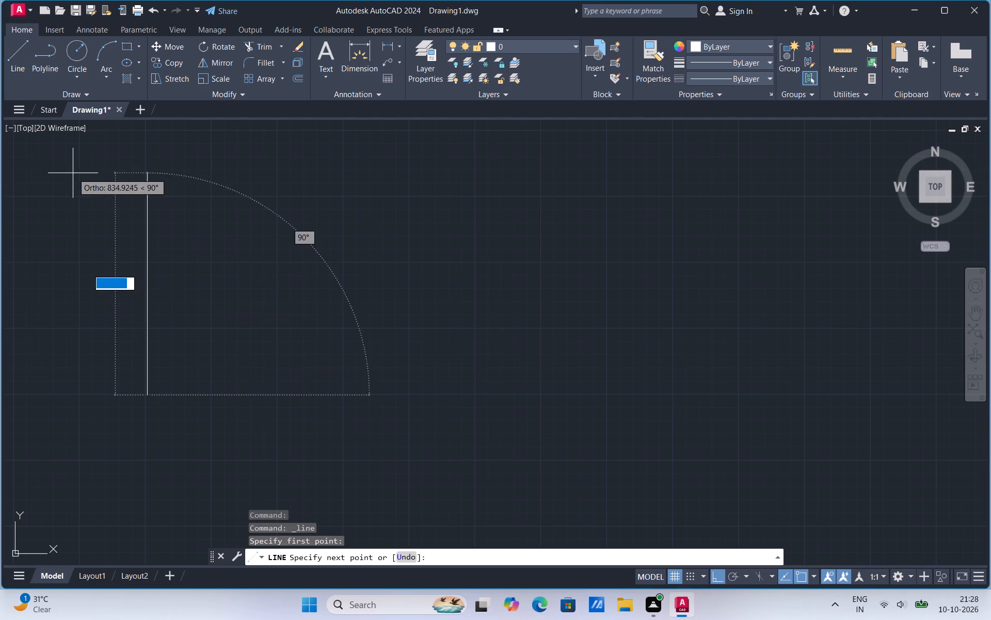
Draw the outline's west side as a vertical line going north, trying a length of 36' and placing its upper end freehand.
{"action": "left_click", "coordinate": [20, 67]}
{"action": "left_click", "coordinate": [148, 518]}
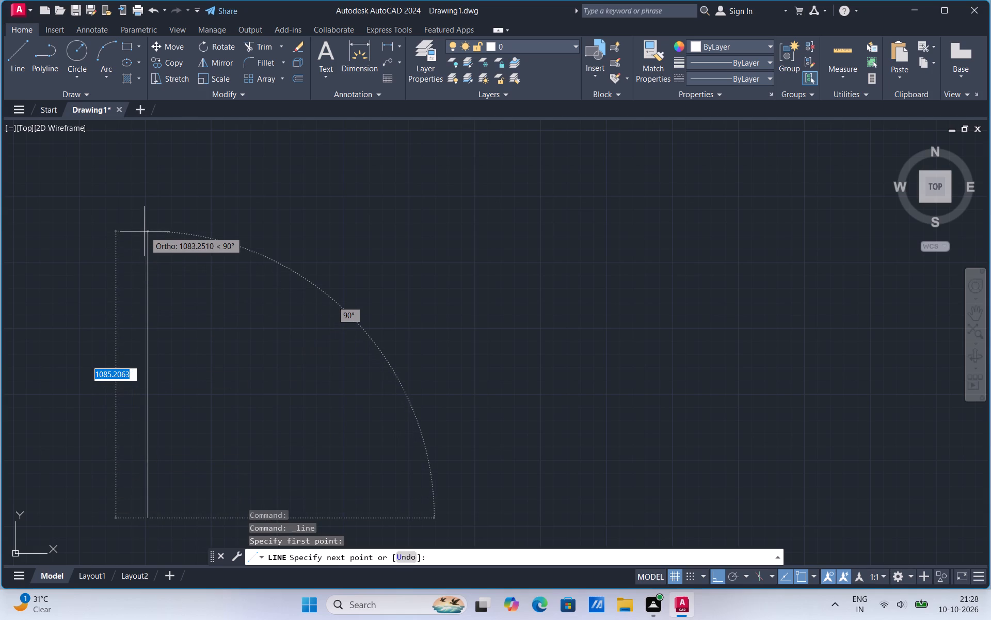
{"action": "type", "text": "36'"}
{"action": "key", "text": "Return"}
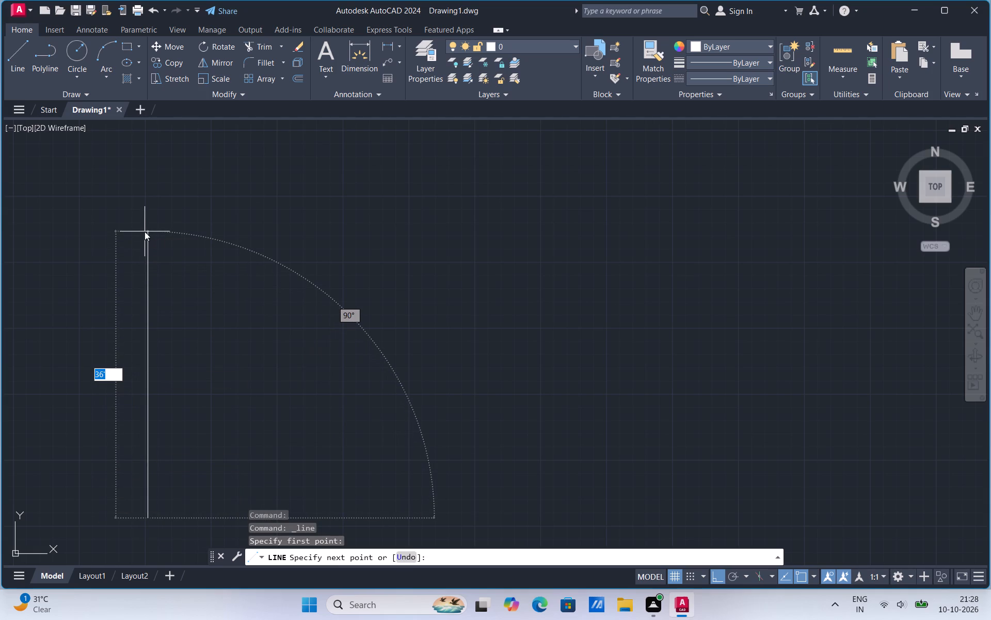
{"action": "left_click", "coordinate": [148, 314]}
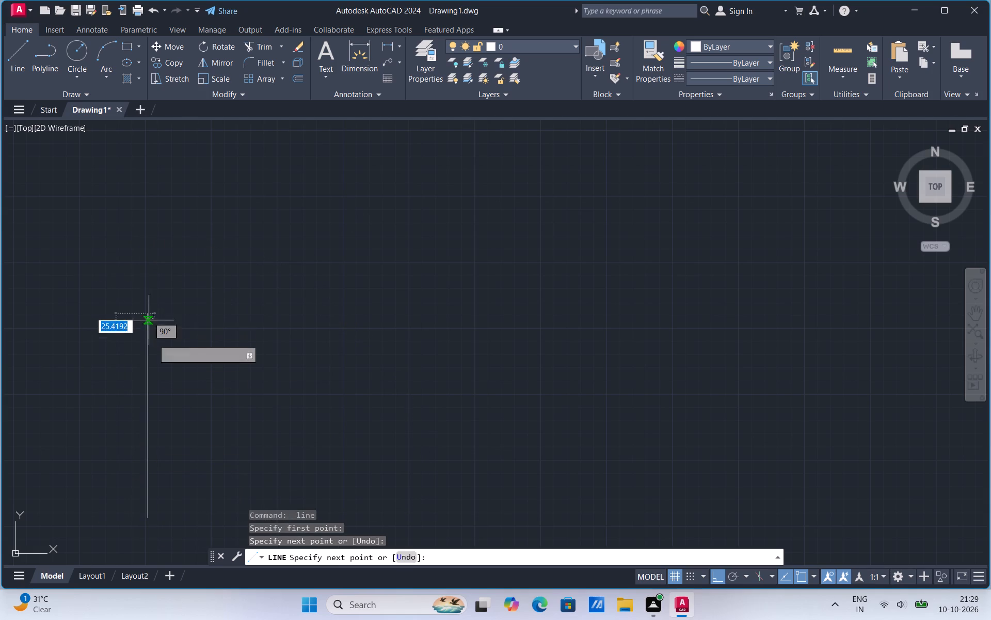
Try to continue the outline with a 30' horizontal line going east from the upper end of the west side.
{"action": "type", "text": "30'"}
{"action": "key", "text": "Return"}
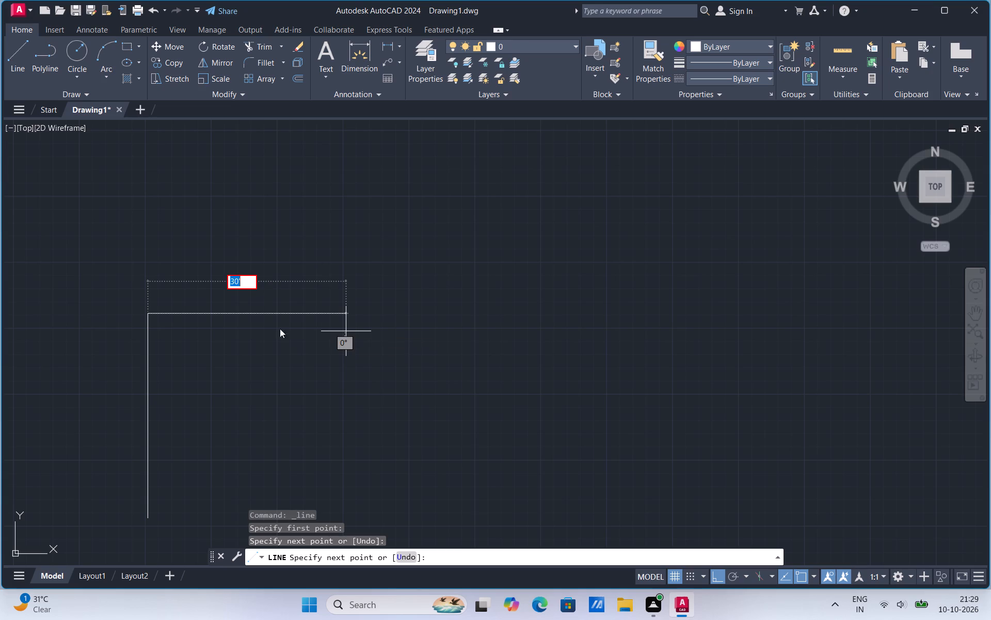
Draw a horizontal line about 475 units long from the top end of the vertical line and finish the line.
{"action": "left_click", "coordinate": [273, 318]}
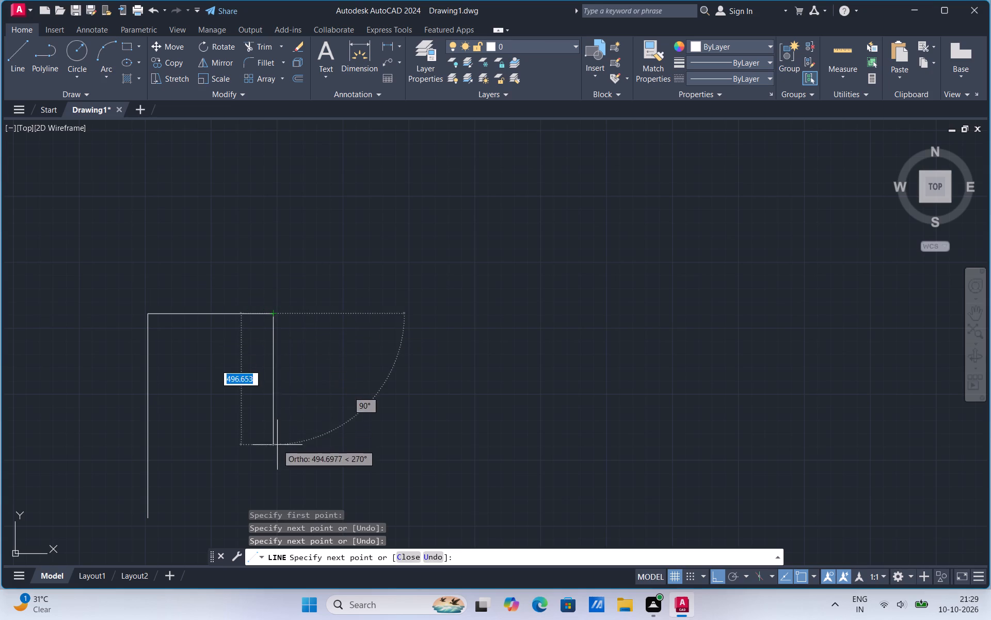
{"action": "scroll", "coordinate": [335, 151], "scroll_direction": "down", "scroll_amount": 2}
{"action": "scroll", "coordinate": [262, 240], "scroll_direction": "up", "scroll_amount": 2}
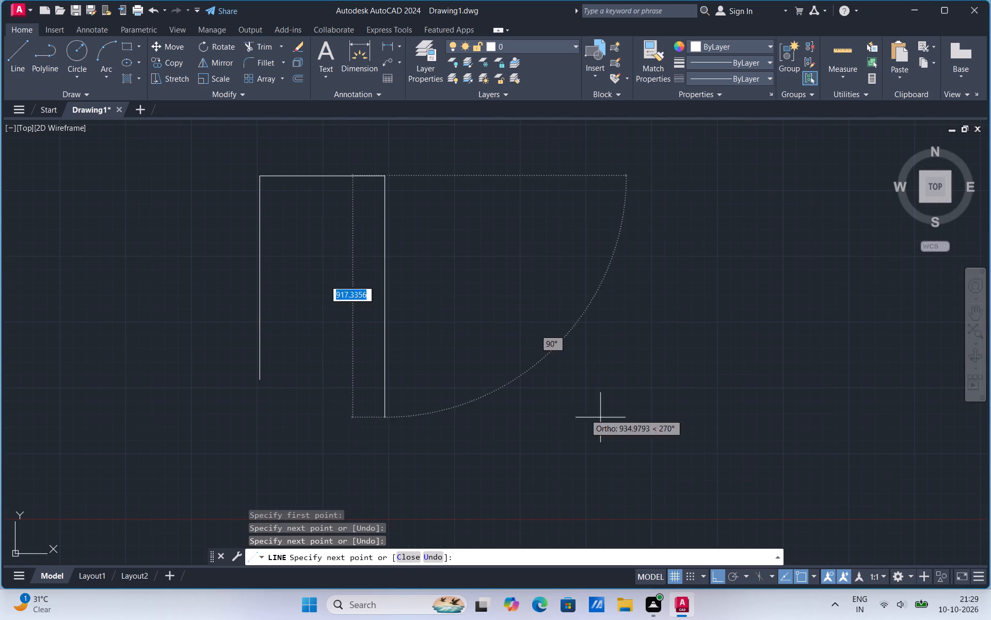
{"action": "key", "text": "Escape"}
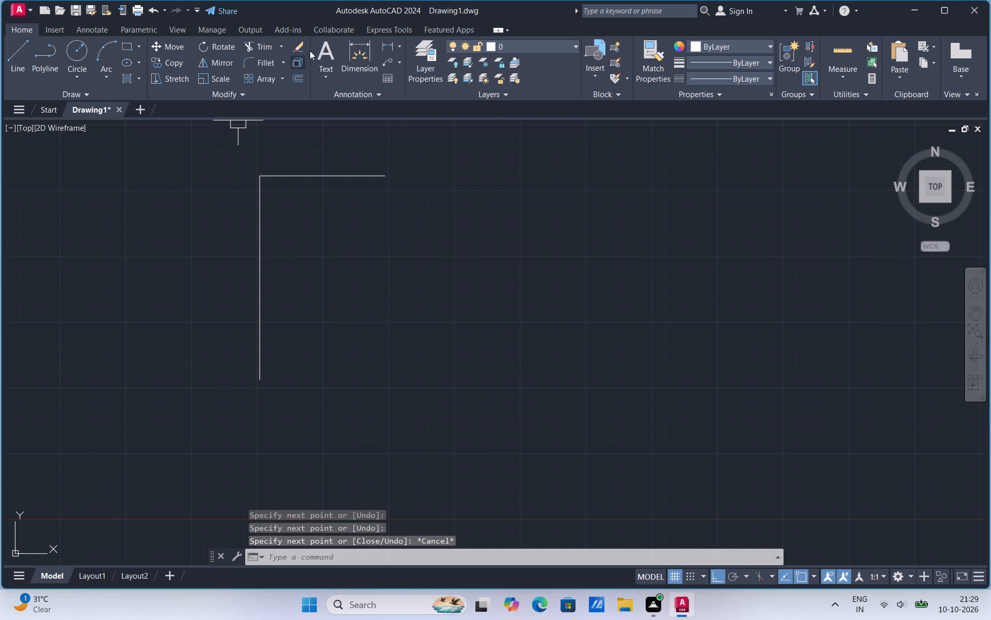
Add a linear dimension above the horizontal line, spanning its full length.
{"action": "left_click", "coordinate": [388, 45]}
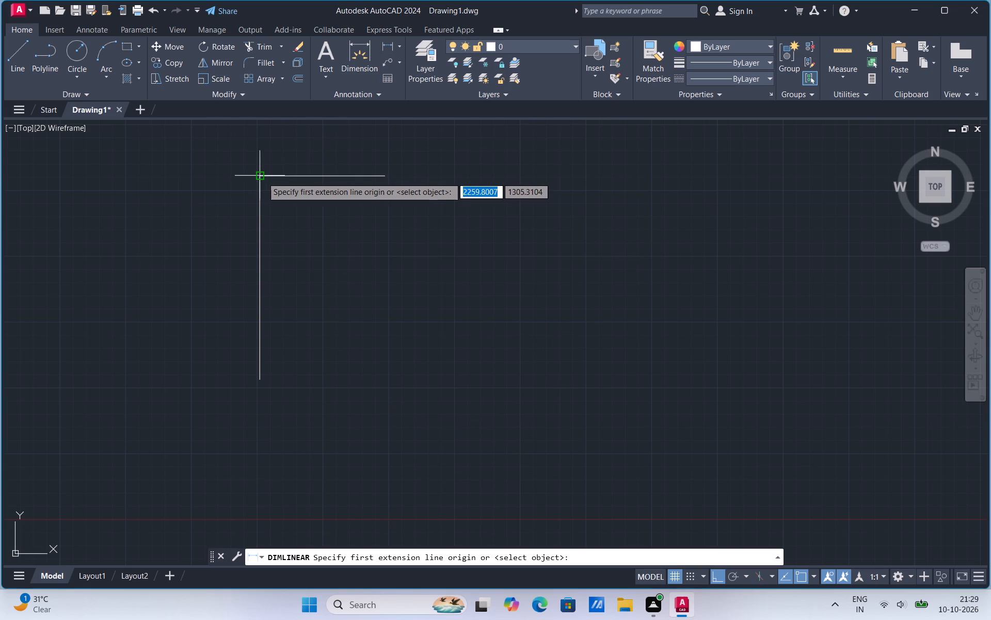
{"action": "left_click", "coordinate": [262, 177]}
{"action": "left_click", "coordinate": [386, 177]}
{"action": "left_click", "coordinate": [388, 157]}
Delete the linear dimension, the horizontal line and the vertical line to clear the drawing.
{"action": "scroll", "coordinate": [308, 148], "scroll_direction": "up", "scroll_amount": 4}
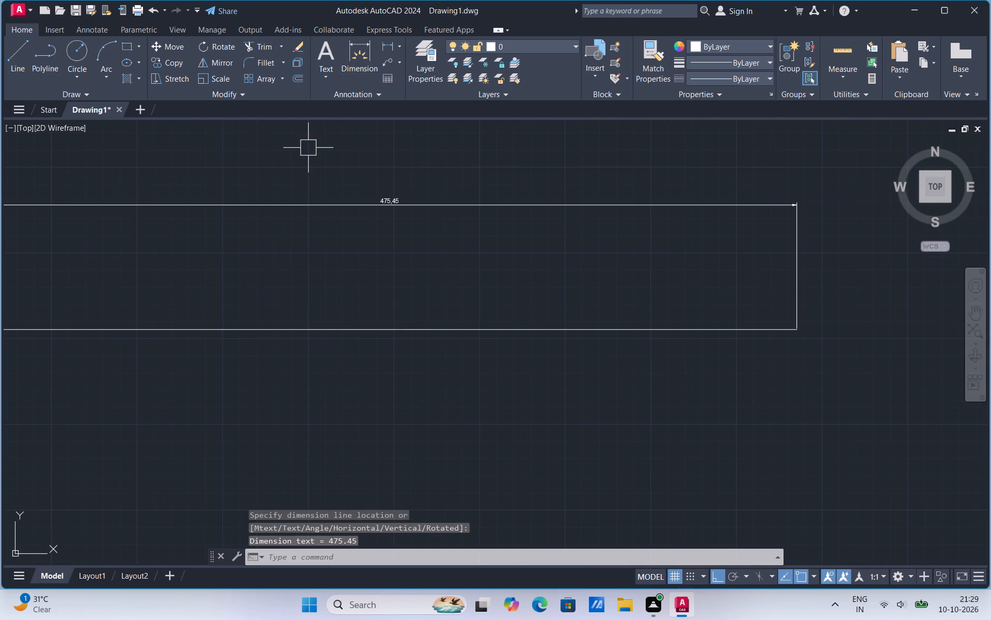
{"action": "left_click", "coordinate": [412, 207]}
{"action": "key", "text": "Delete"}
{"action": "scroll", "coordinate": [426, 301], "scroll_direction": "down", "scroll_amount": 1}
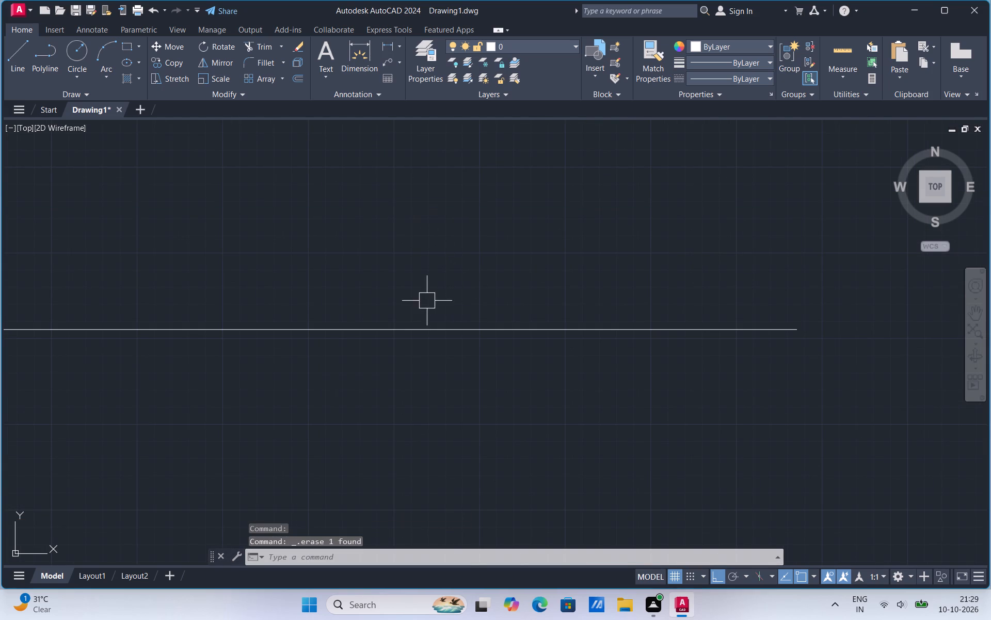
{"action": "left_click", "coordinate": [404, 307]}
{"action": "left_click", "coordinate": [389, 321]}
{"action": "key", "text": "Delete"}
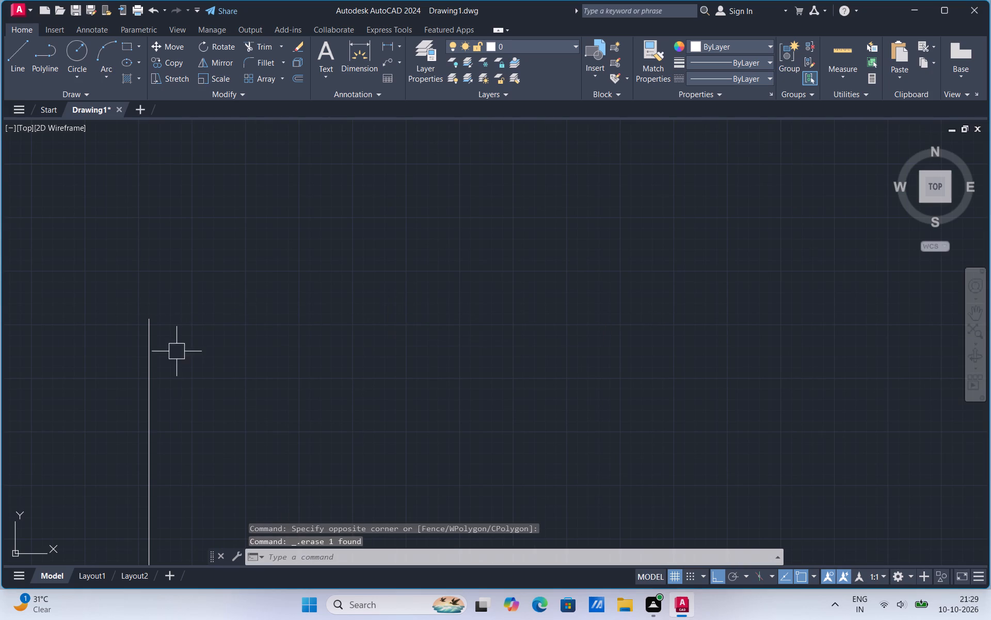
{"action": "left_click", "coordinate": [152, 383]}
{"action": "key", "text": "Delete"}
{"action": "scroll", "coordinate": [260, 284], "scroll_direction": "down", "scroll_amount": 6}
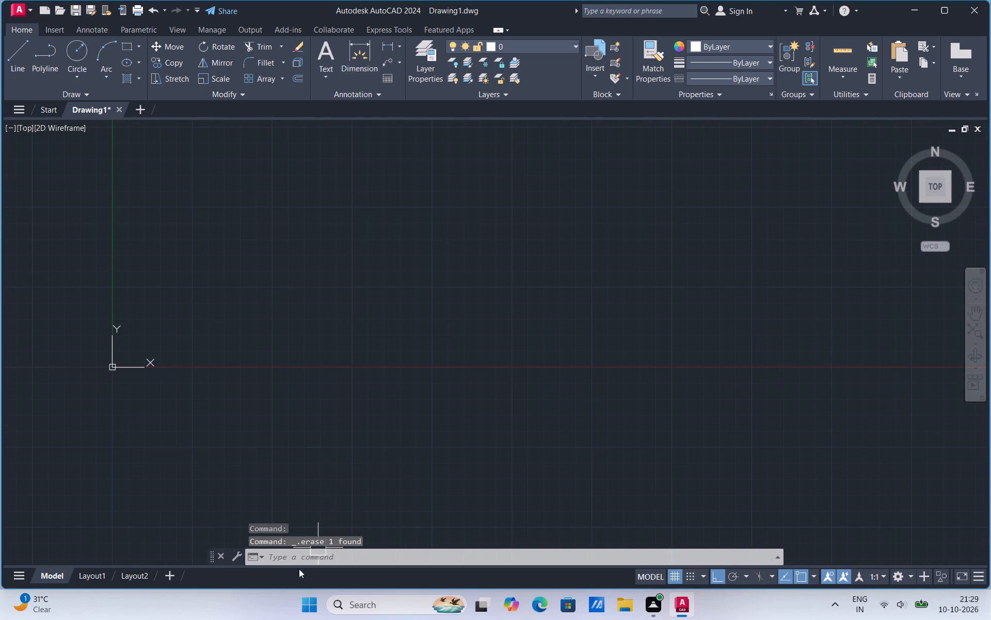
Modify the ISO-25 dimension style, reducing its linear precision to 0 and setting its unit format to Engineering.
{"action": "left_click", "coordinate": [298, 554]}
{"action": "type", "text": "dim"}
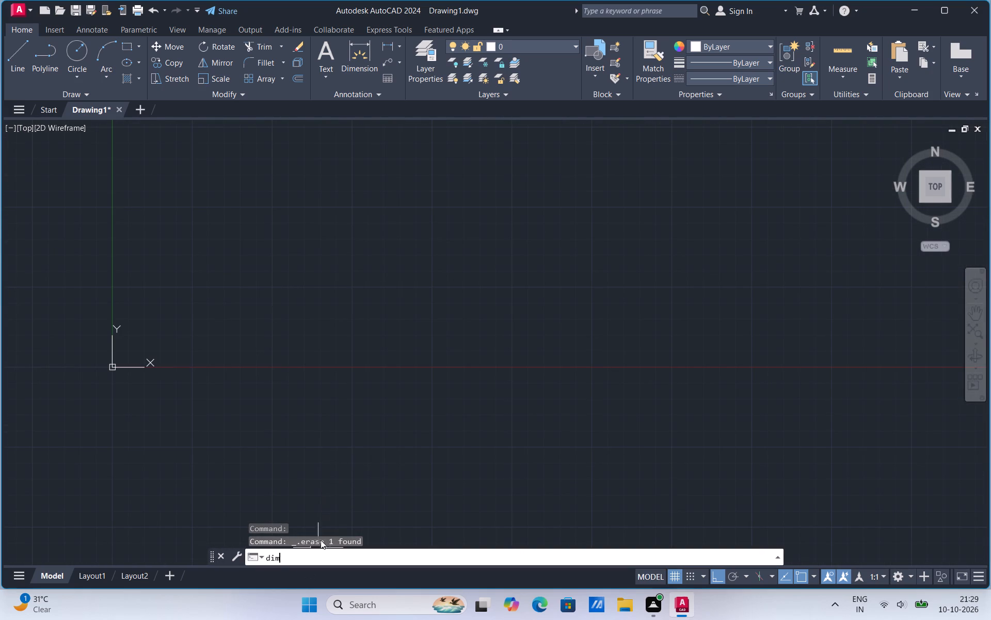
{"action": "left_click", "coordinate": [305, 447]}
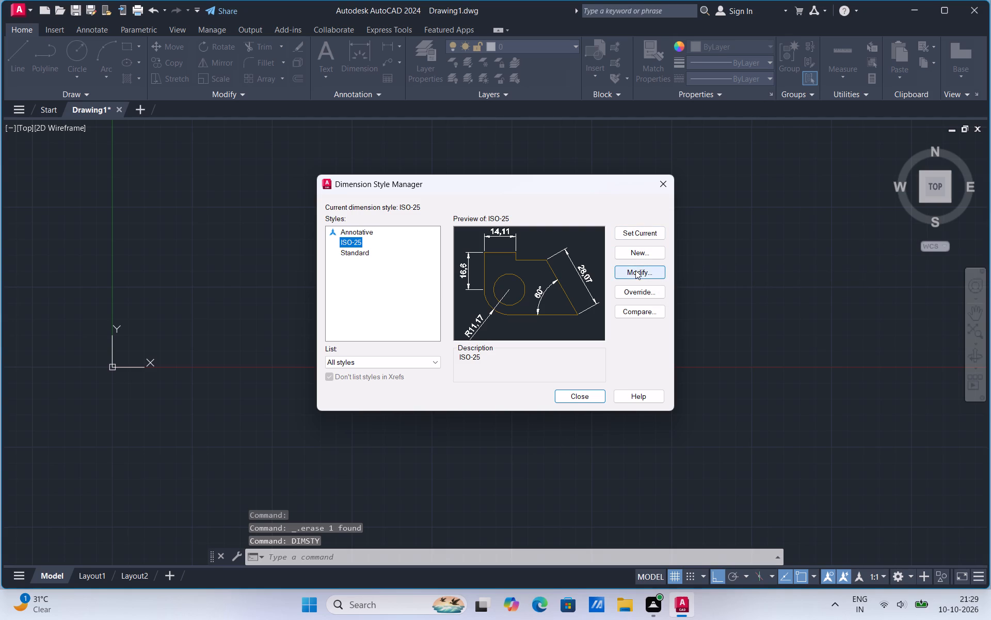
{"action": "left_click", "coordinate": [635, 270]}
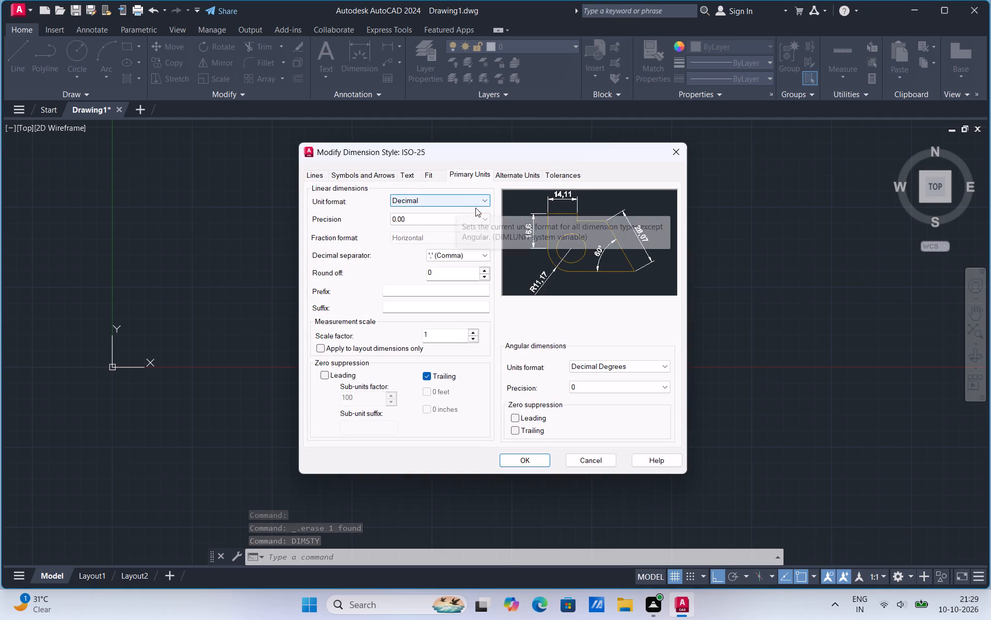
{"action": "left_click", "coordinate": [479, 218]}
{"action": "left_click", "coordinate": [397, 227]}
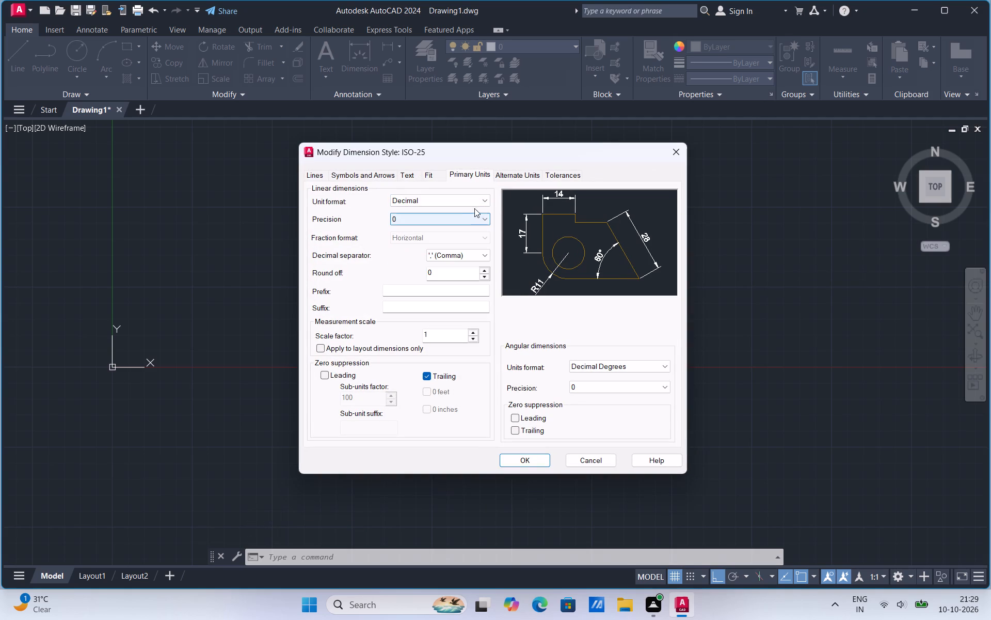
{"action": "left_click", "coordinate": [477, 207]}
{"action": "left_click", "coordinate": [482, 201]}
{"action": "left_click", "coordinate": [418, 228]}
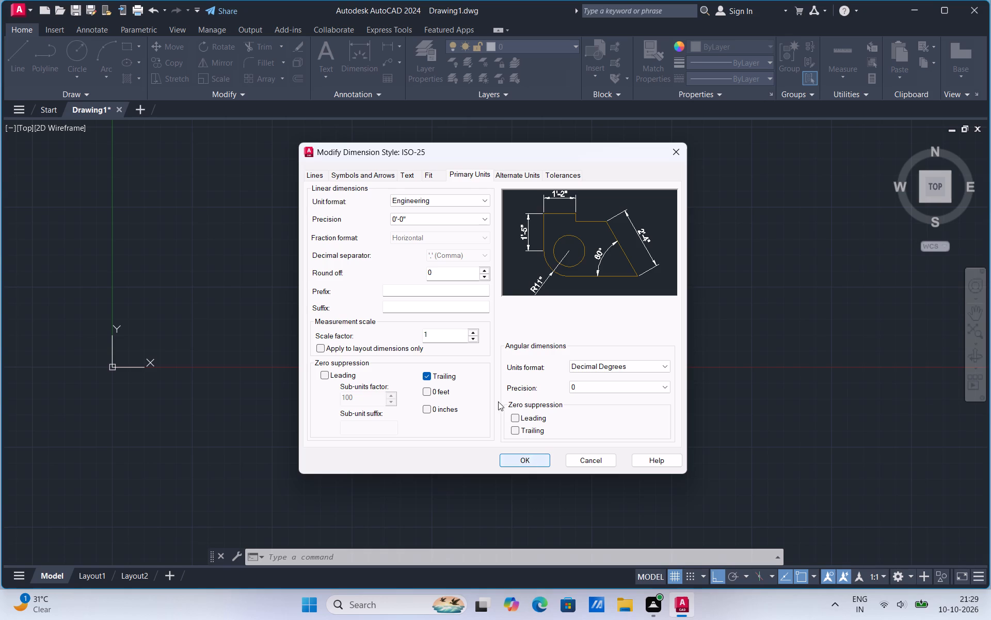
Review the text, symbols and arrows, lines and fit settings of the ISO-25 dimension style.
{"action": "left_click", "coordinate": [430, 178]}
{"action": "left_click", "coordinate": [412, 175]}
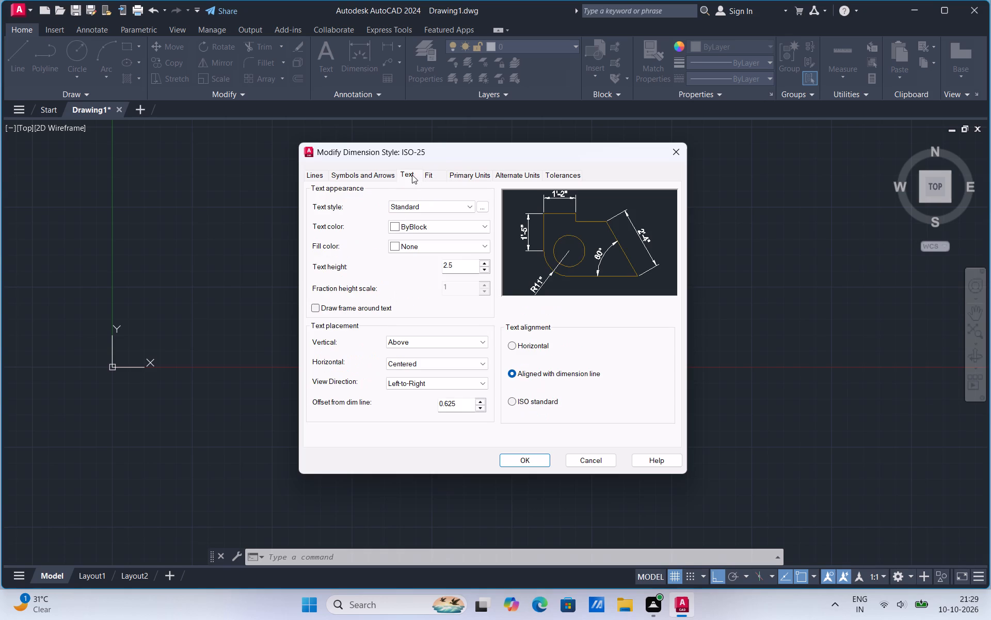
{"action": "left_click", "coordinate": [387, 175]}
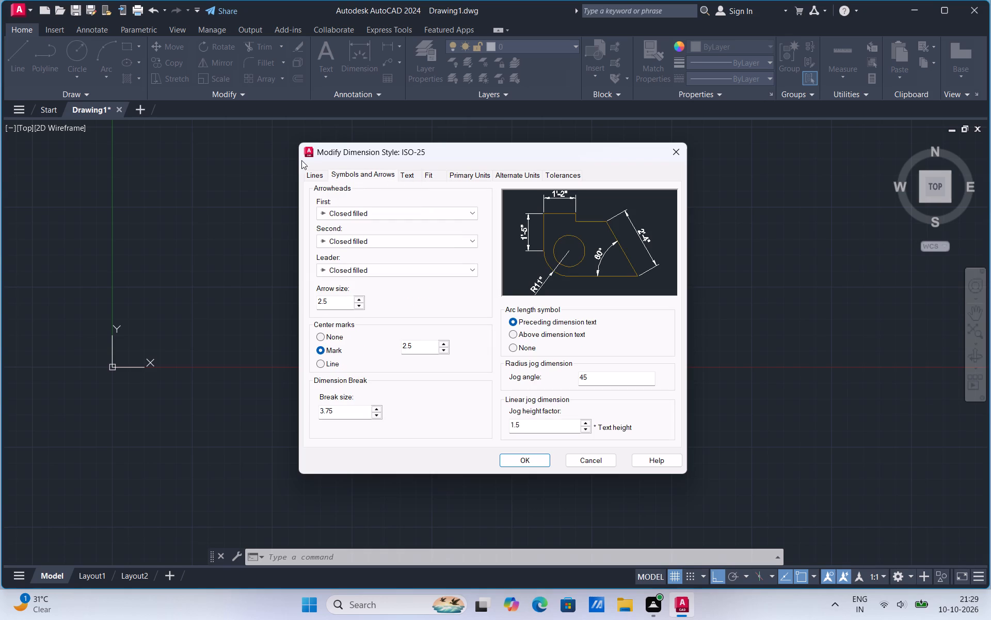
{"action": "left_click", "coordinate": [316, 175]}
{"action": "left_click", "coordinate": [408, 179]}
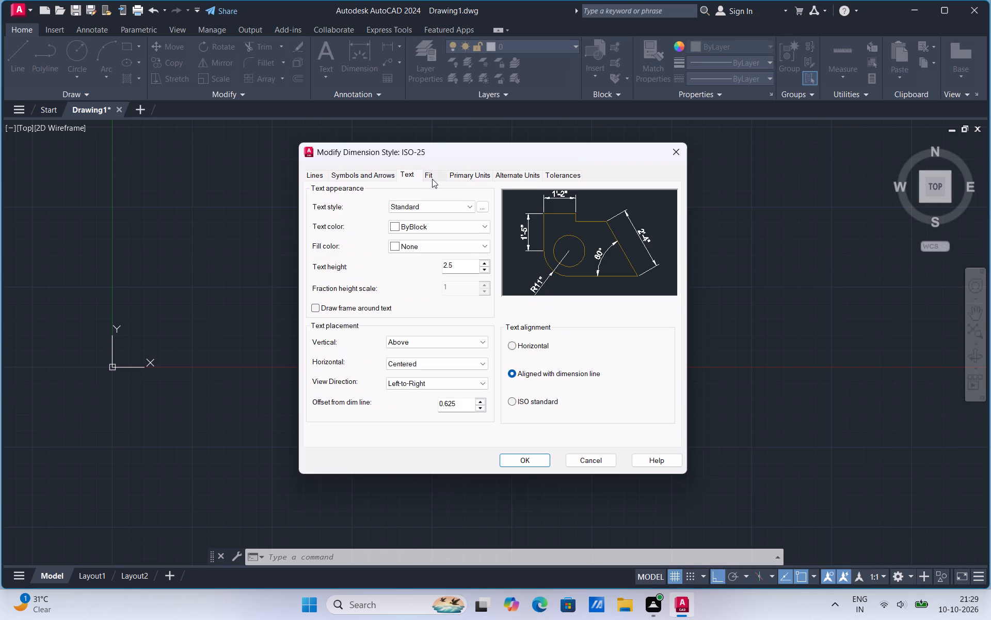
{"action": "left_click", "coordinate": [431, 178]}
{"action": "left_click", "coordinate": [467, 181]}
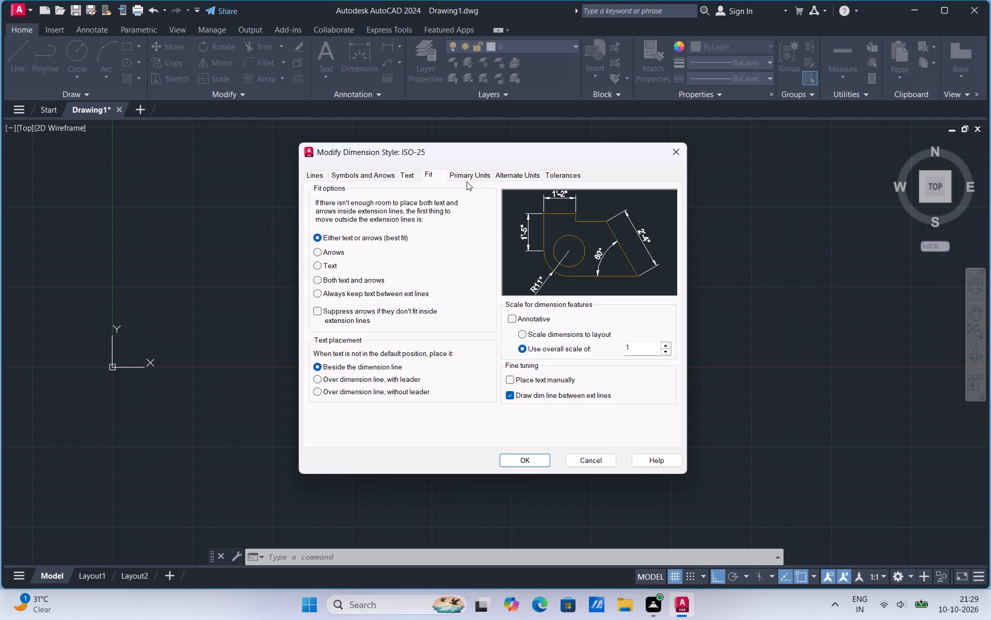
{"action": "left_click", "coordinate": [469, 179]}
{"action": "left_click", "coordinate": [426, 175]}
Choose 0'-0" as the linear precision, apply the style changes and make ISO-25 the current dimension style.
{"action": "left_click", "coordinate": [461, 178]}
{"action": "left_click", "coordinate": [485, 218]}
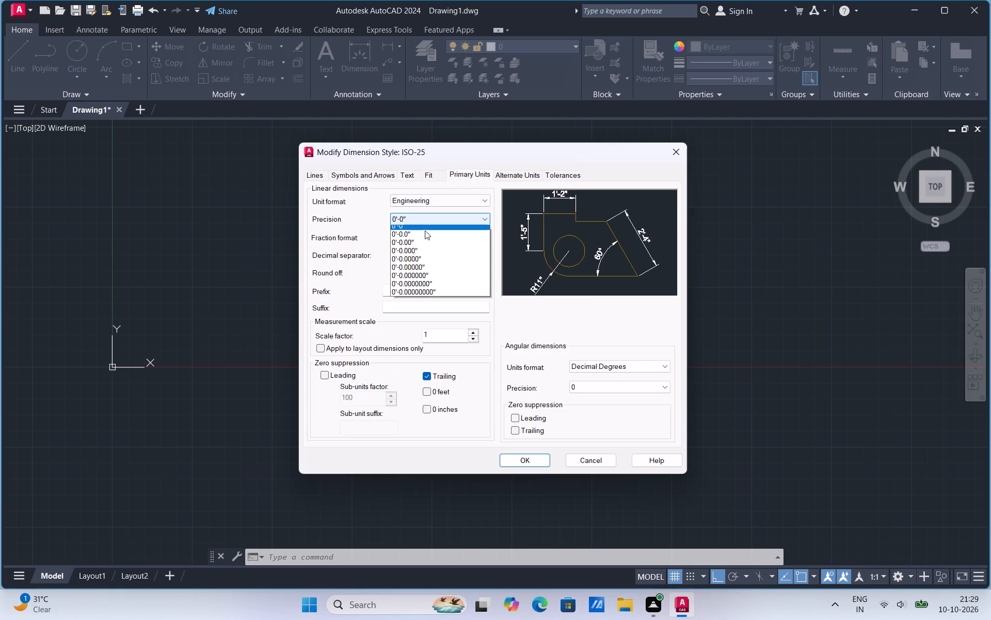
{"action": "left_click", "coordinate": [403, 227]}
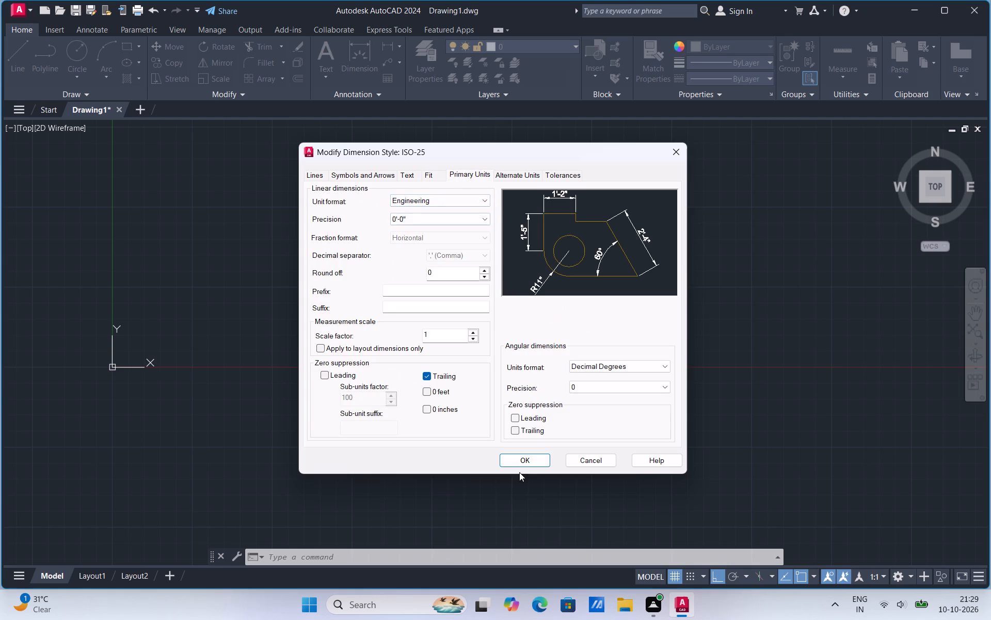
{"action": "left_click", "coordinate": [522, 460]}
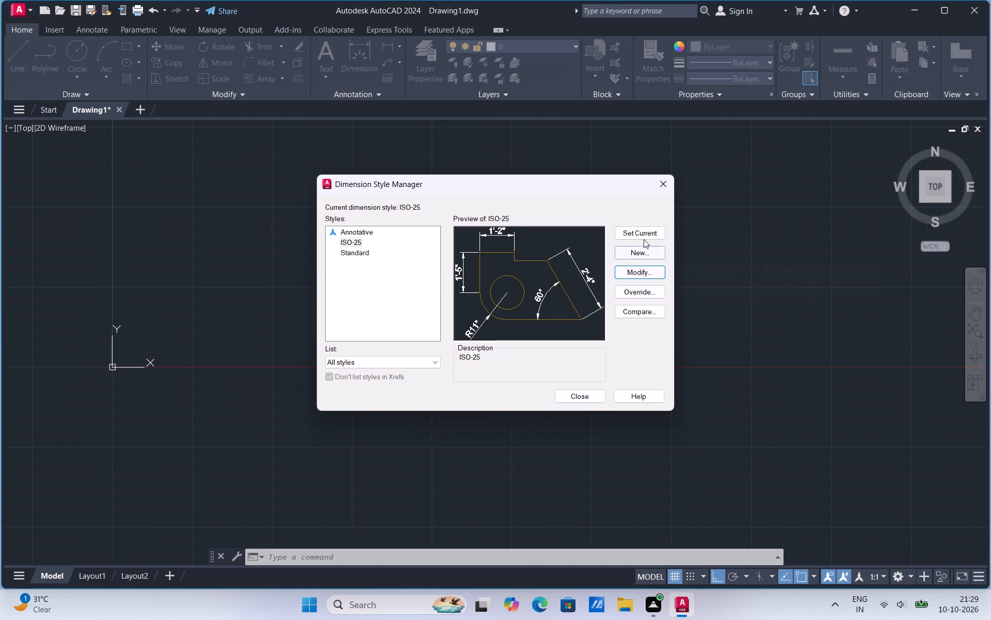
{"action": "left_click", "coordinate": [646, 229]}
{"action": "left_click", "coordinate": [633, 229]}
{"action": "left_click", "coordinate": [575, 400]}
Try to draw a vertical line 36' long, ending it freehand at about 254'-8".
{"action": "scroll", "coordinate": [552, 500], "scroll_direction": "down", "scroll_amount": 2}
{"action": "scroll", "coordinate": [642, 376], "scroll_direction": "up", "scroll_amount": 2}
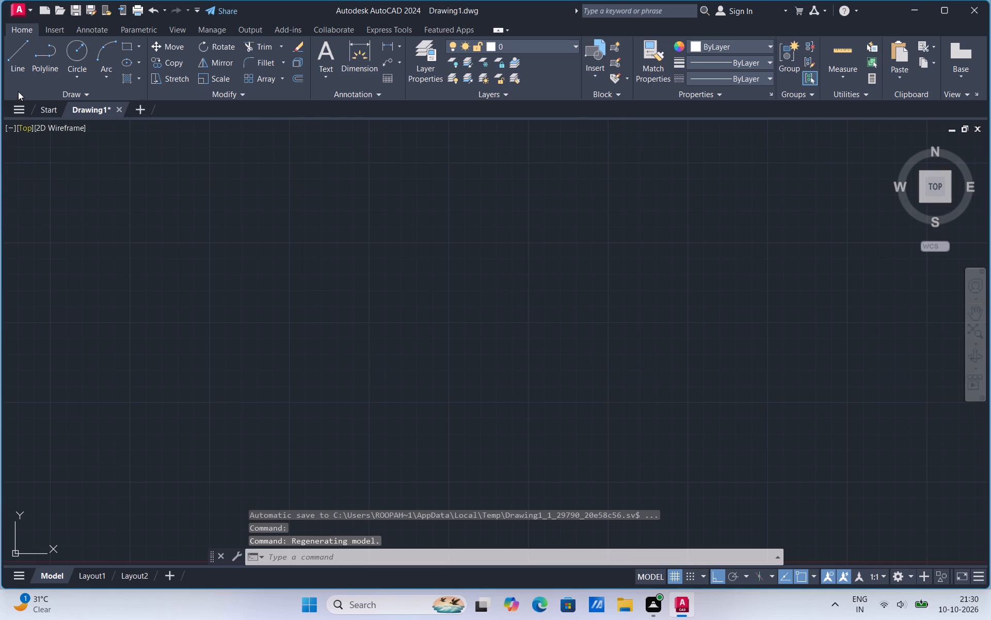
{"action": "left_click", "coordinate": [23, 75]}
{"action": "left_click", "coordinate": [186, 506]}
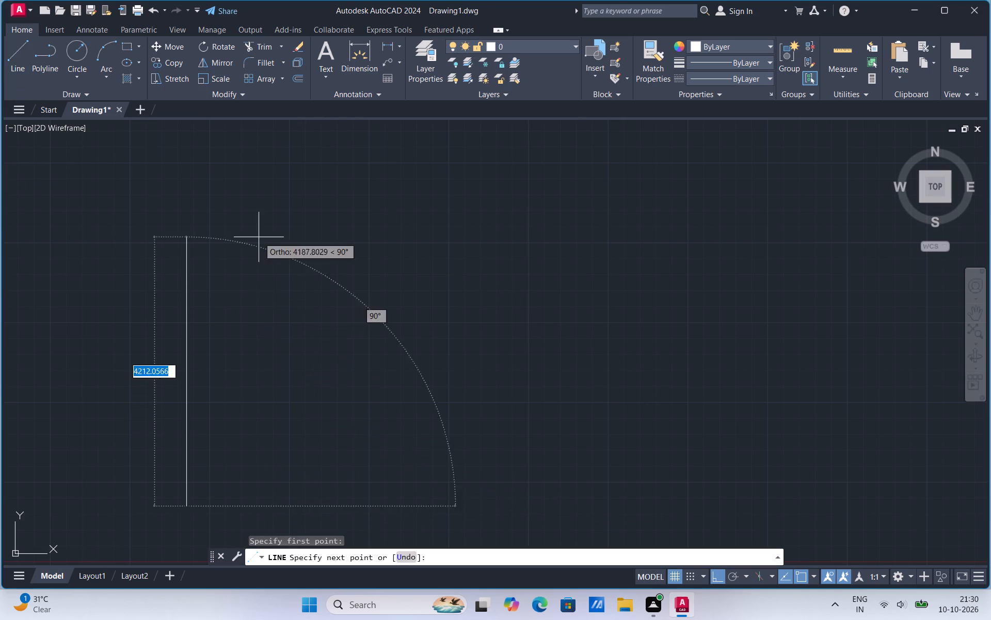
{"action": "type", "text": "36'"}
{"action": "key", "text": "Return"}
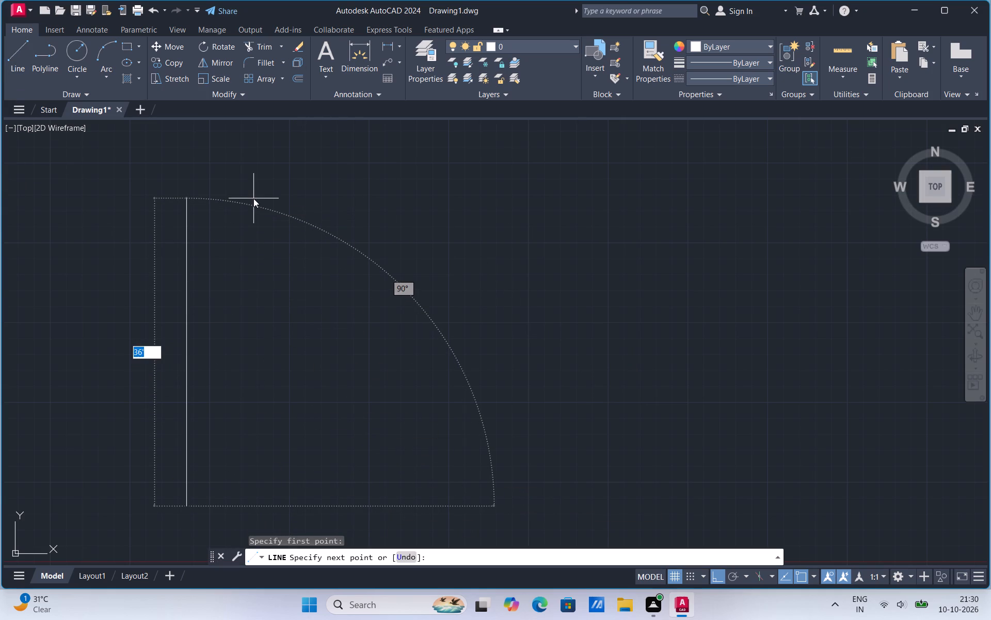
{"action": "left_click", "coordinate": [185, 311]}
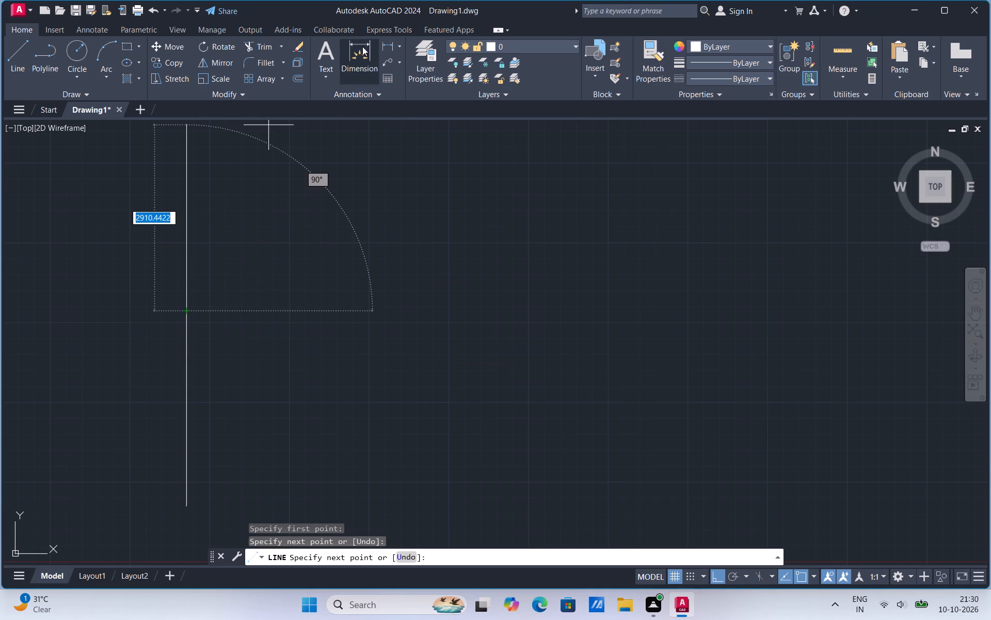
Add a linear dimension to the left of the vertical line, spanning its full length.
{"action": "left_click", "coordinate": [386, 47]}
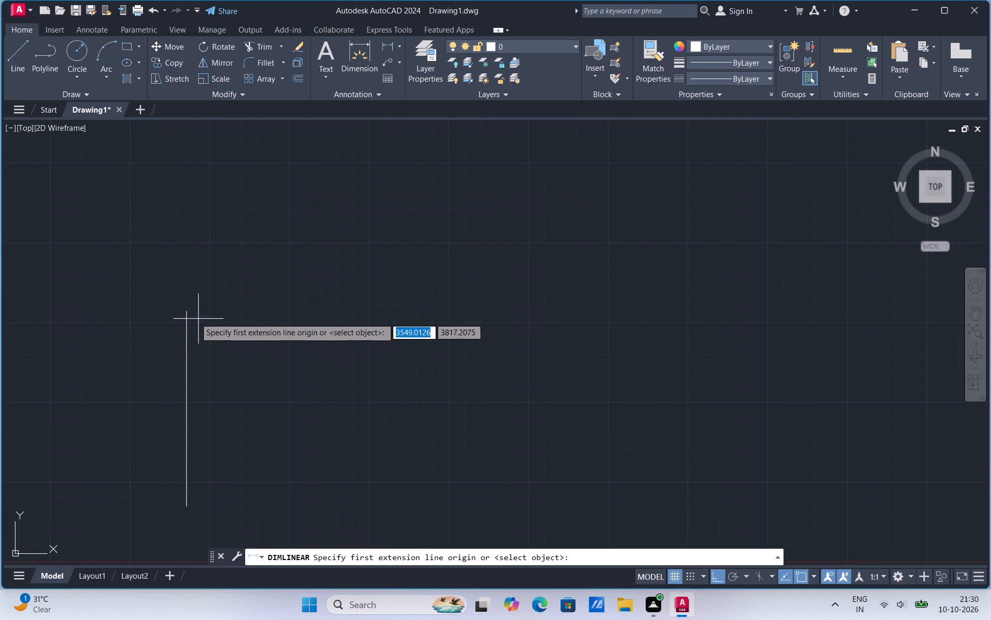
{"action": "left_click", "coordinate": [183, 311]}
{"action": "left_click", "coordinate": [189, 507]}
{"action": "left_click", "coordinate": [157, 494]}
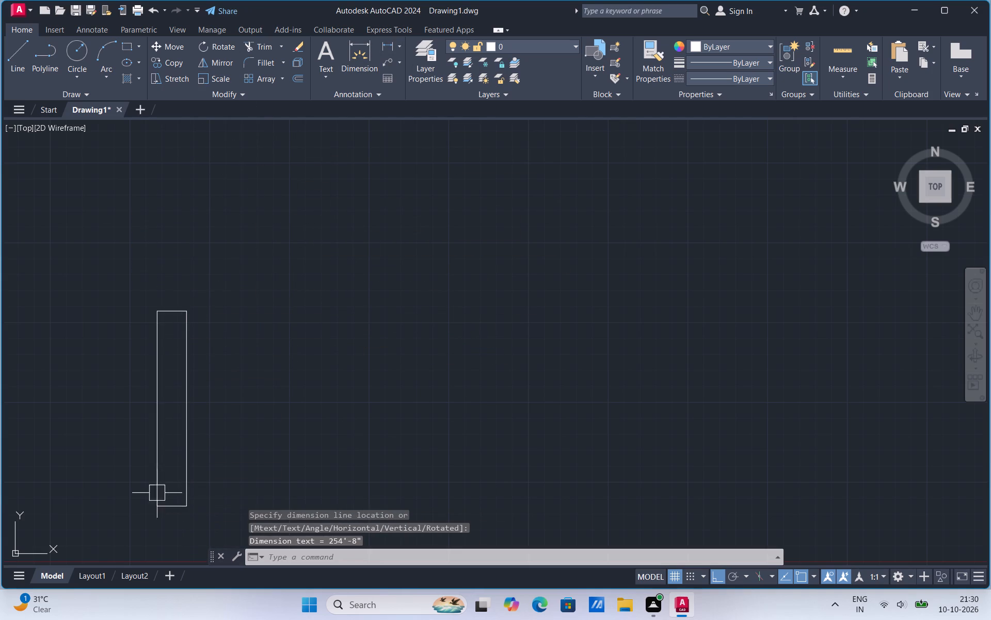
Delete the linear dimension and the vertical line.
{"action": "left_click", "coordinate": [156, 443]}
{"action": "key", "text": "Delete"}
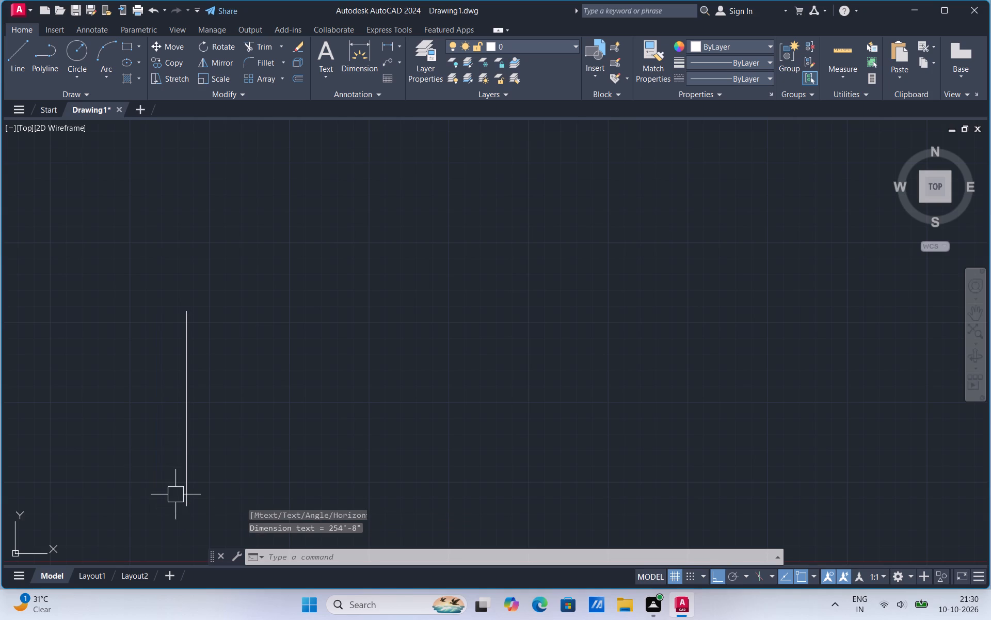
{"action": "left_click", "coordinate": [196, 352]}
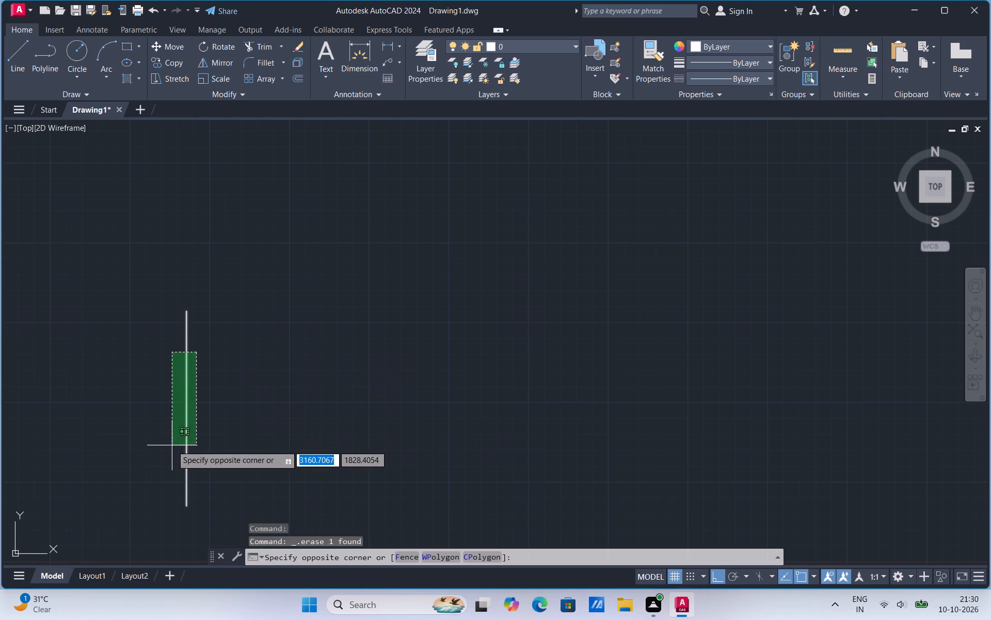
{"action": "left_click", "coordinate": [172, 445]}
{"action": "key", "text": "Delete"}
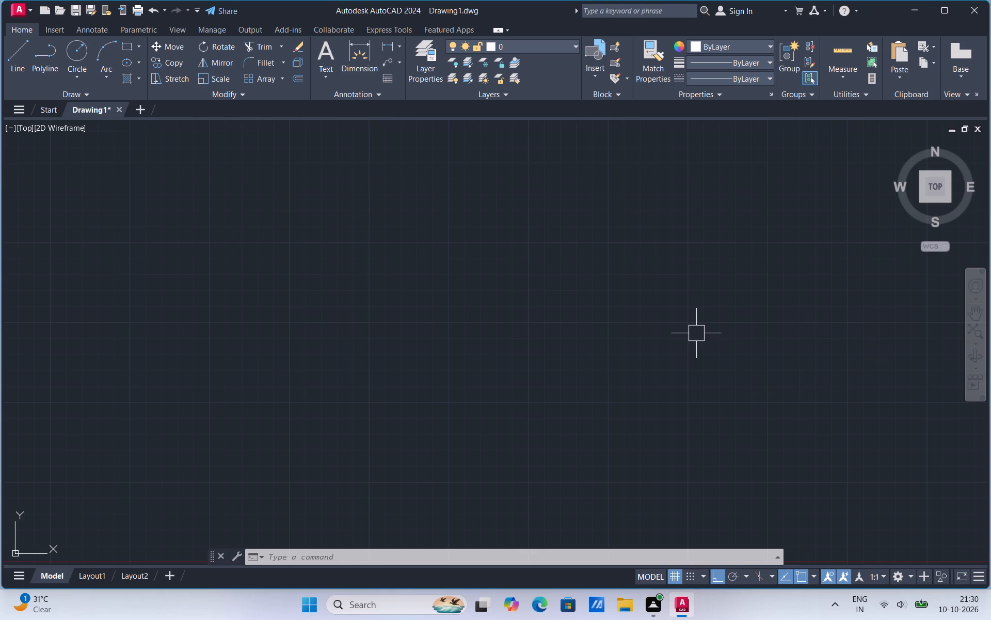
Set the drawing units to Engineering length with 0'-0" precision and an insertion scale in inches.
{"action": "left_click", "coordinate": [22, 62]}
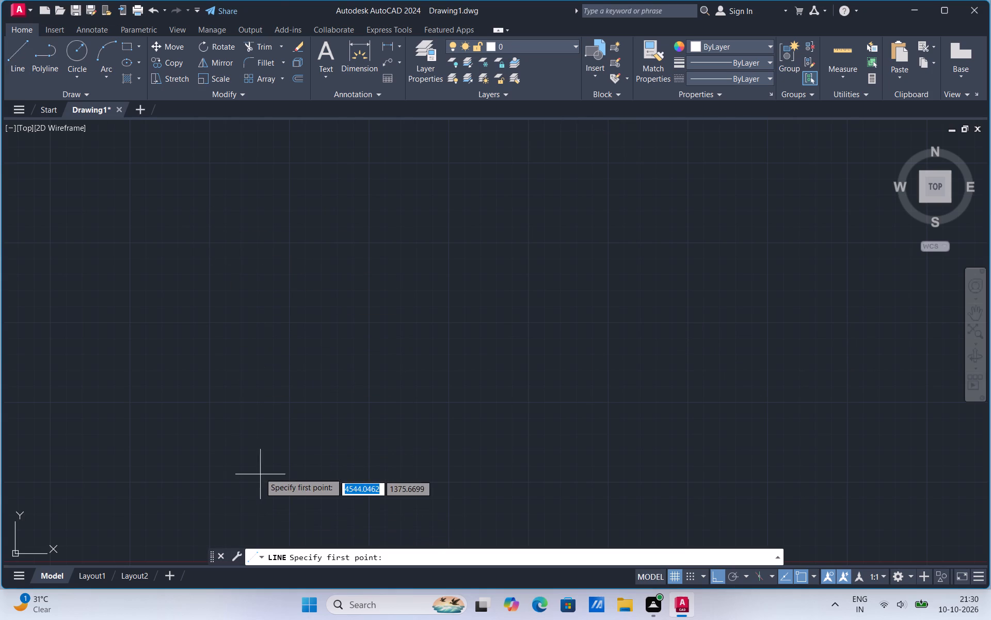
{"action": "key", "text": "Escape"}
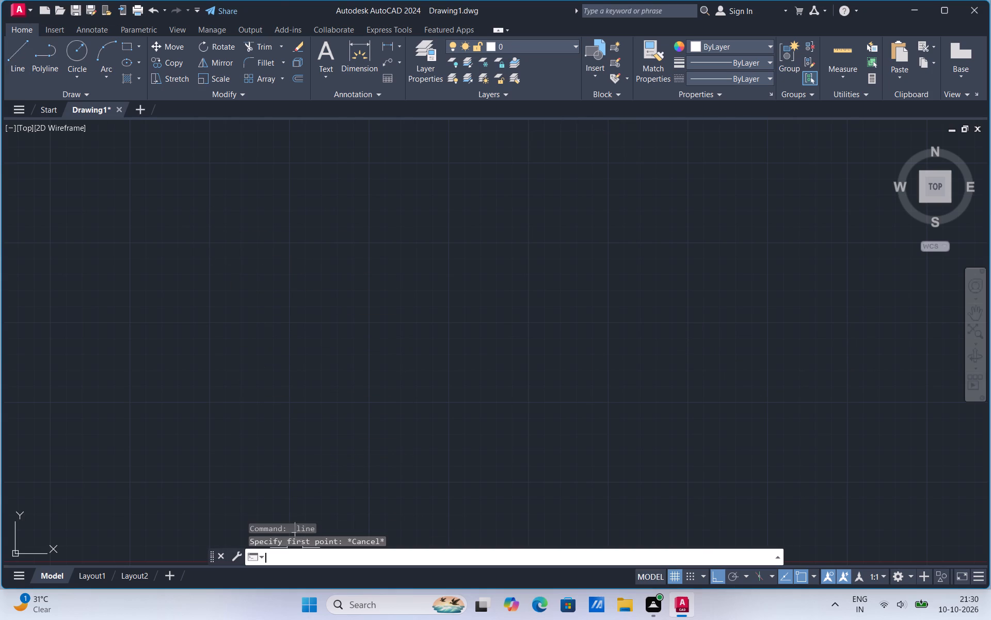
{"action": "left_click", "coordinate": [292, 555]}
{"action": "type", "text": "uni"}
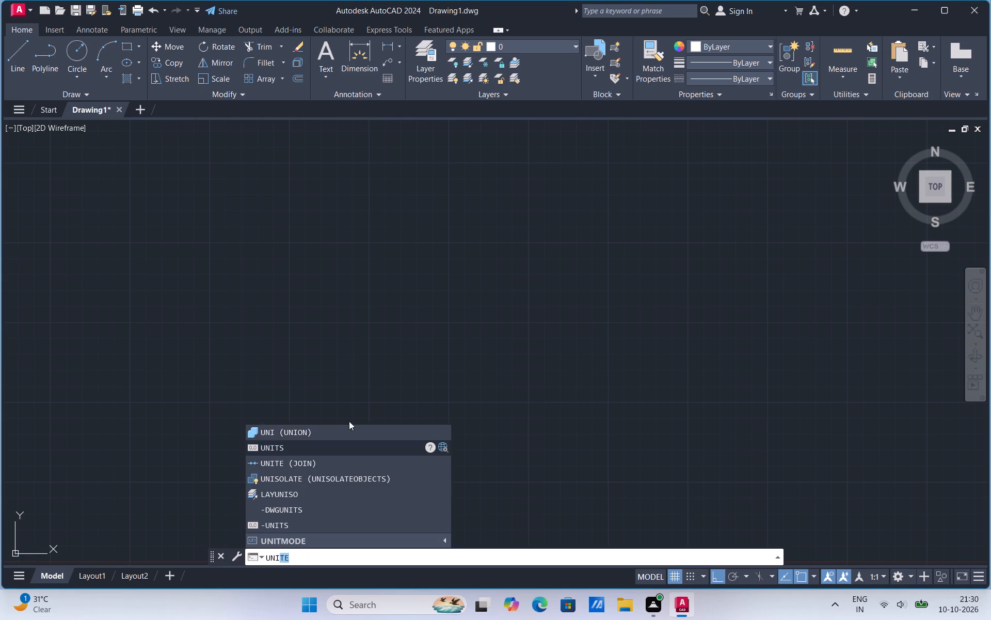
{"action": "left_click", "coordinate": [282, 450]}
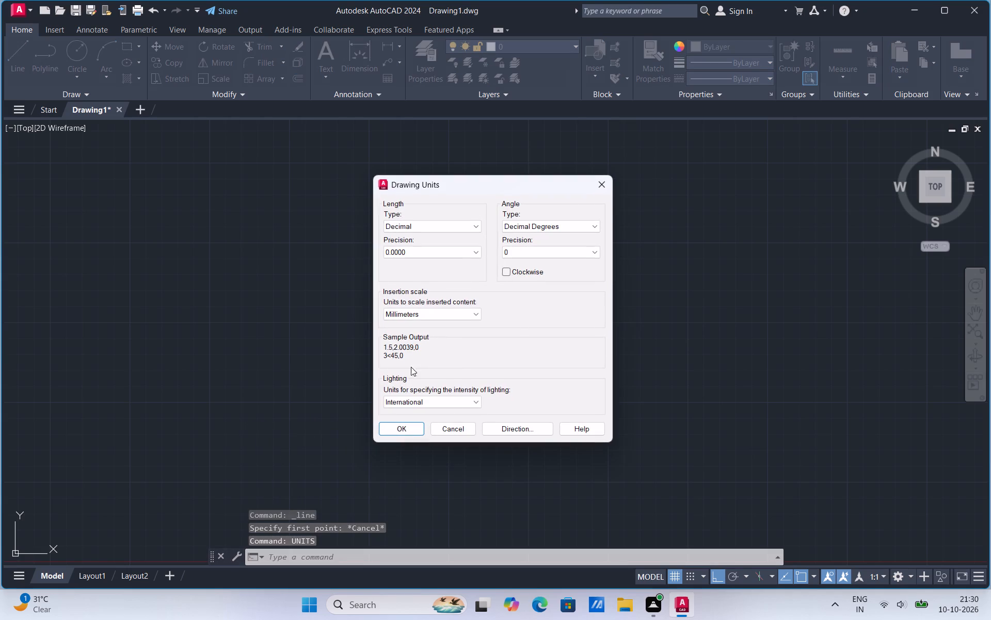
{"action": "left_click", "coordinate": [478, 228]}
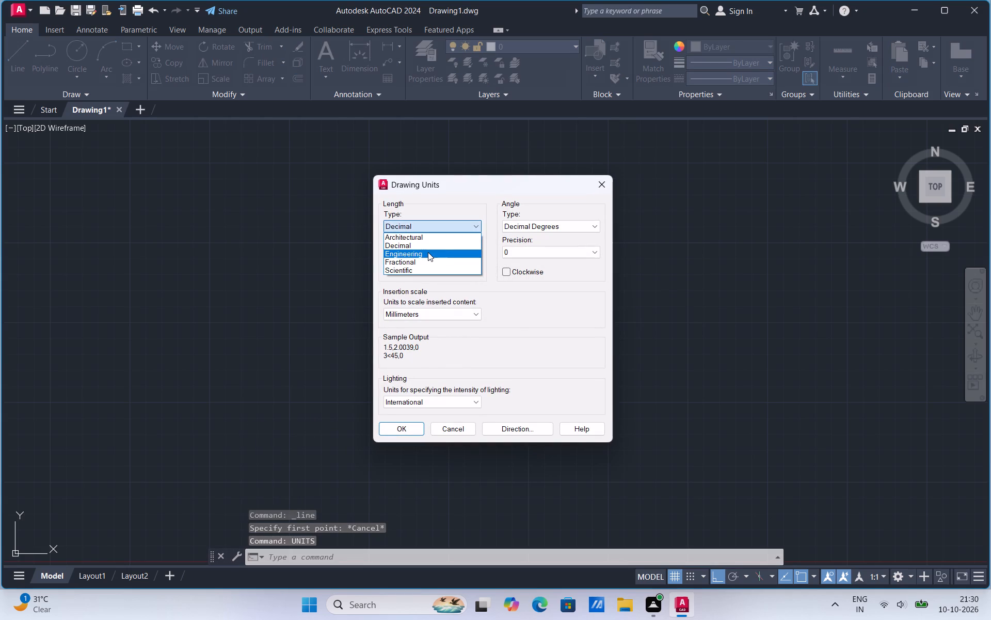
{"action": "left_click", "coordinate": [428, 252]}
{"action": "left_click", "coordinate": [476, 254]}
{"action": "left_click", "coordinate": [403, 258]}
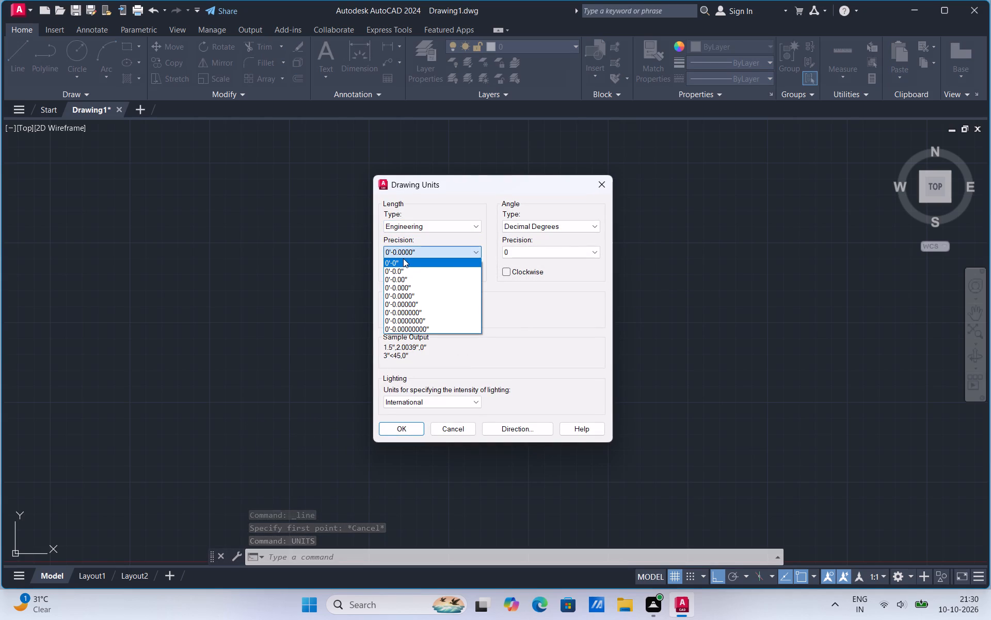
{"action": "left_click", "coordinate": [395, 262]}
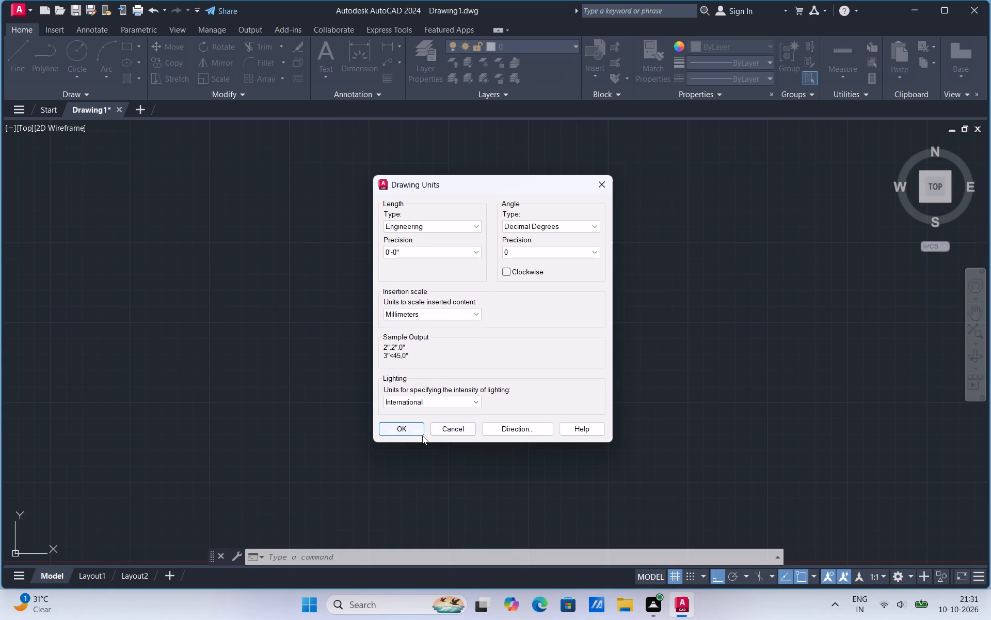
{"action": "left_click", "coordinate": [415, 431]}
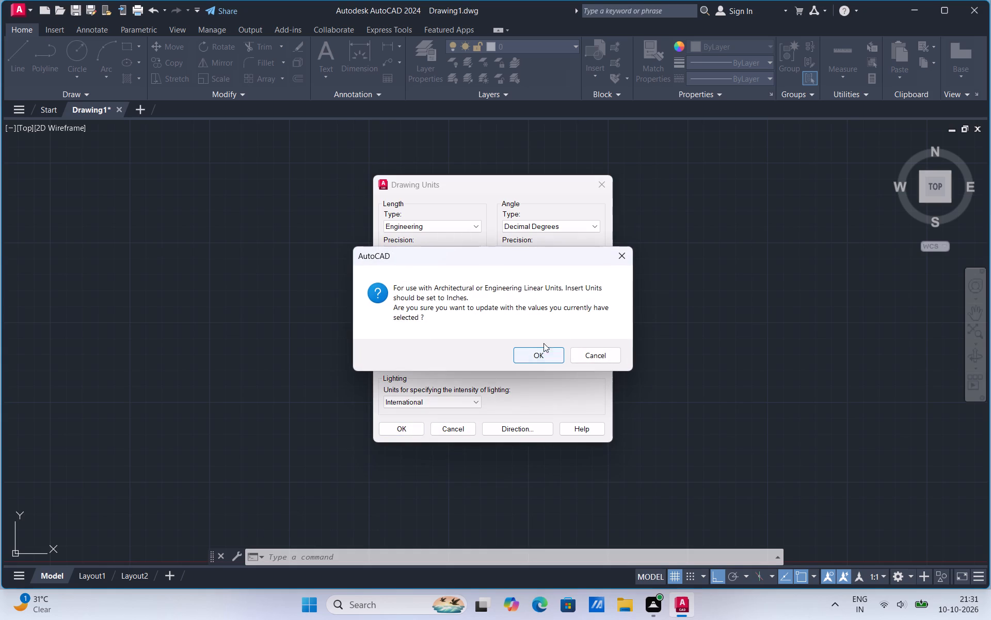
{"action": "left_click", "coordinate": [621, 251]}
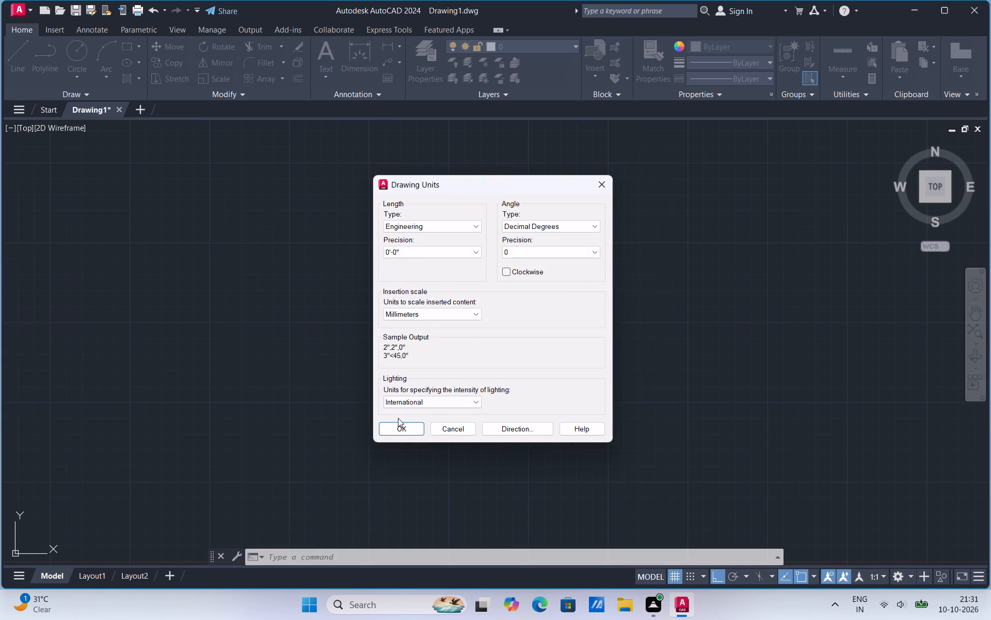
{"action": "left_click", "coordinate": [471, 313]}
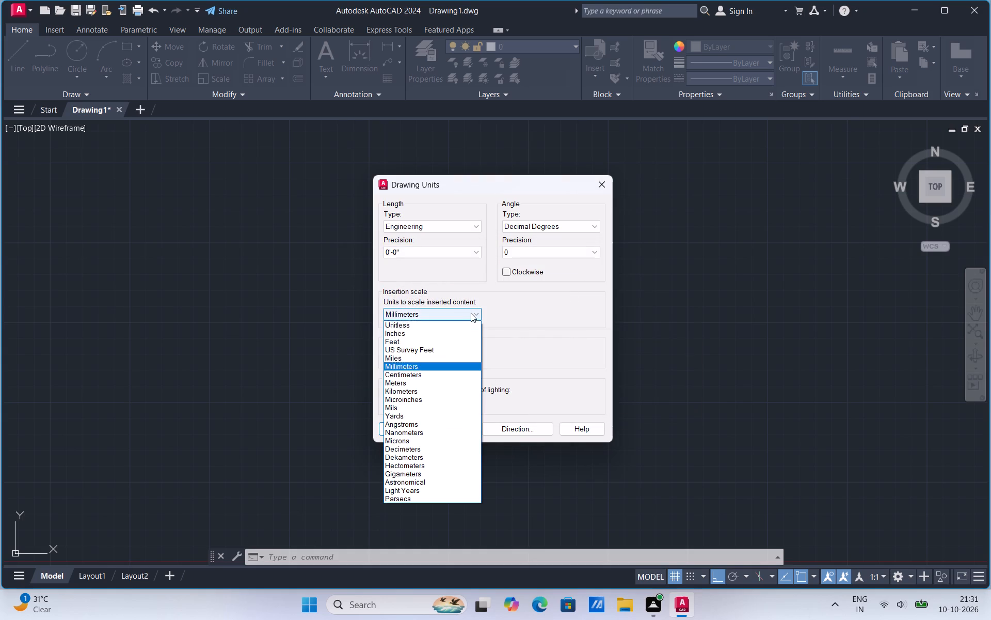
{"action": "left_click", "coordinate": [398, 334]}
{"action": "left_click", "coordinate": [397, 428]}
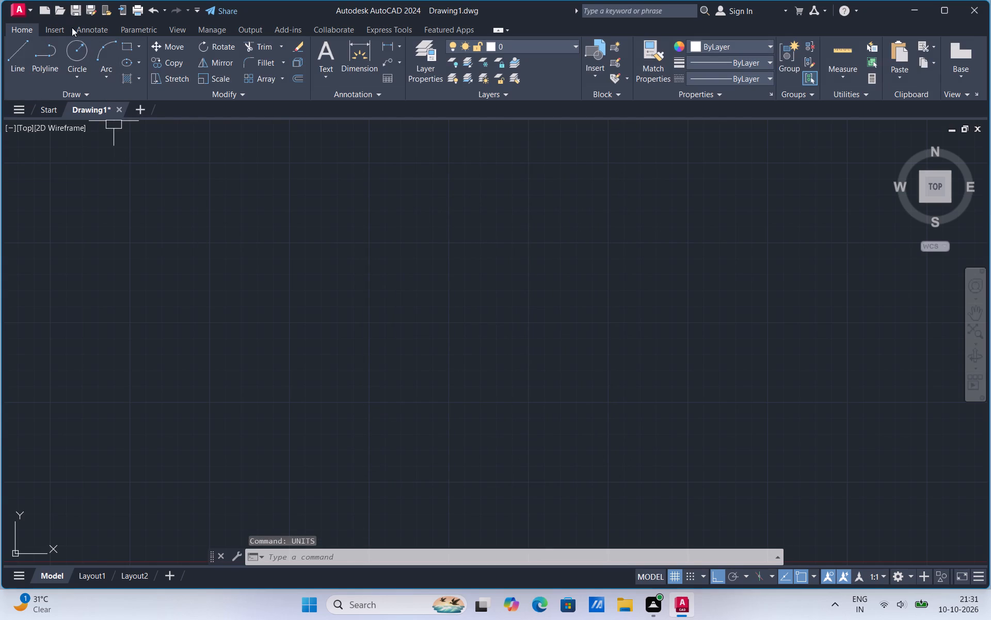
Draw a closed rectangle from four lines, 30' wide and 36' high.
{"action": "left_click", "coordinate": [25, 63]}
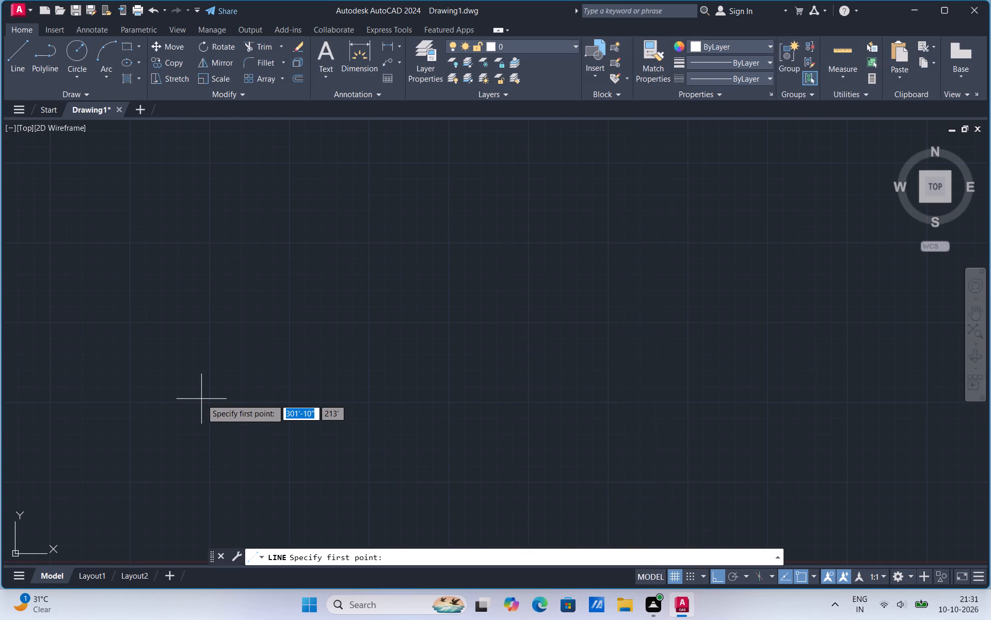
{"action": "left_click_drag", "start_coordinate": [249, 506], "coordinate": [248, 499]}
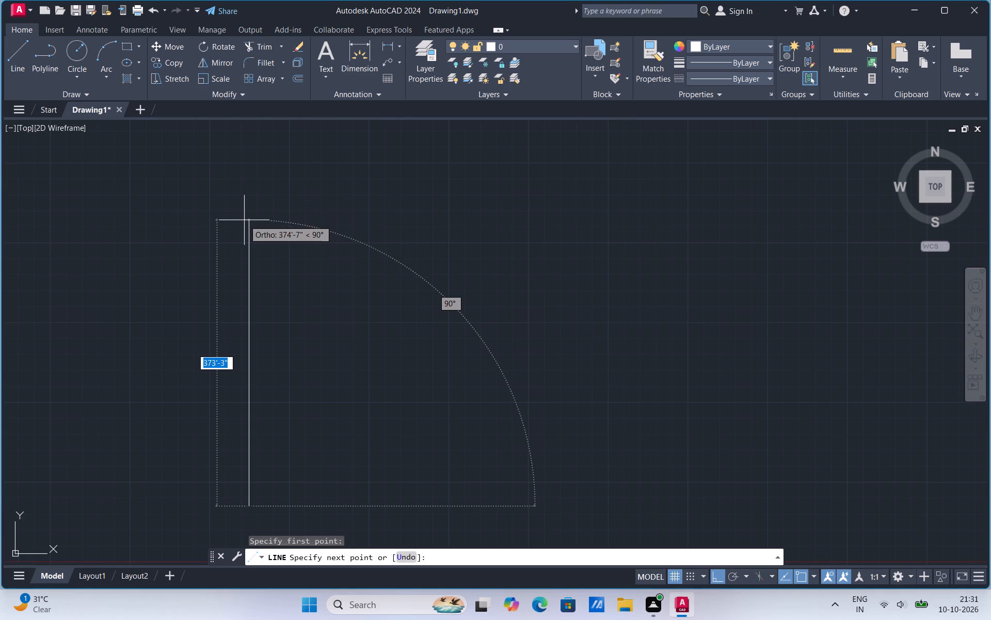
{"action": "type", "text": "36'"}
{"action": "key", "text": "Return"}
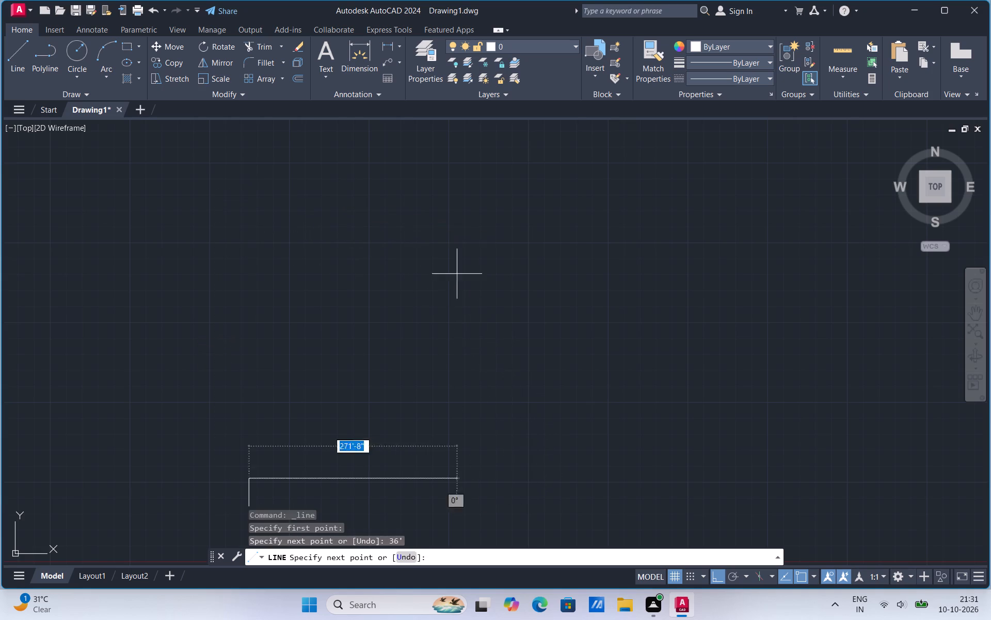
{"action": "scroll", "coordinate": [436, 284], "scroll_direction": "down", "scroll_amount": 1}
{"action": "scroll", "coordinate": [331, 427], "scroll_direction": "up", "scroll_amount": 3}
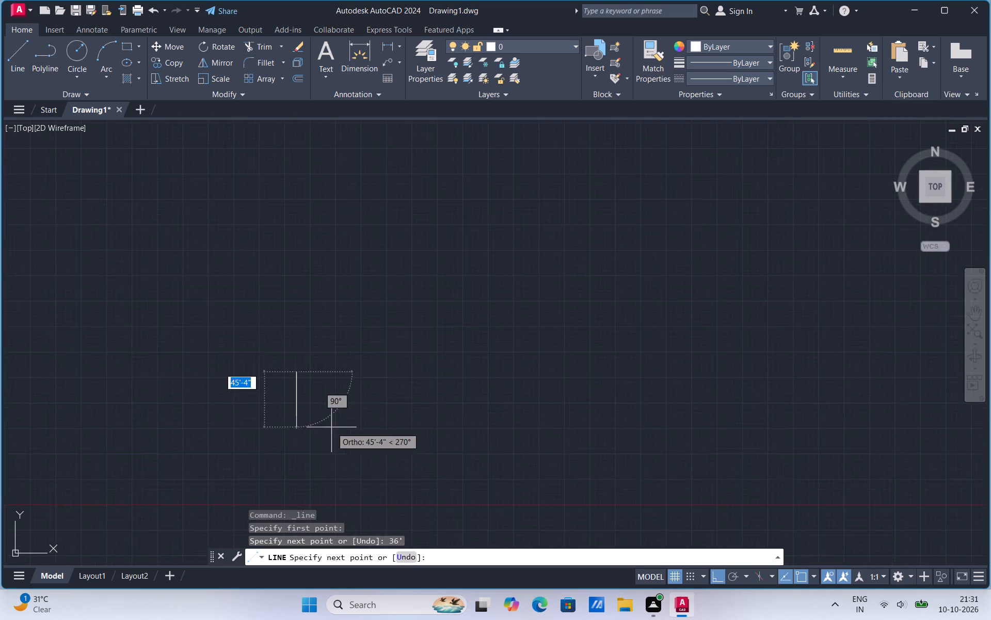
{"action": "scroll", "coordinate": [308, 404], "scroll_direction": "up", "scroll_amount": 2}
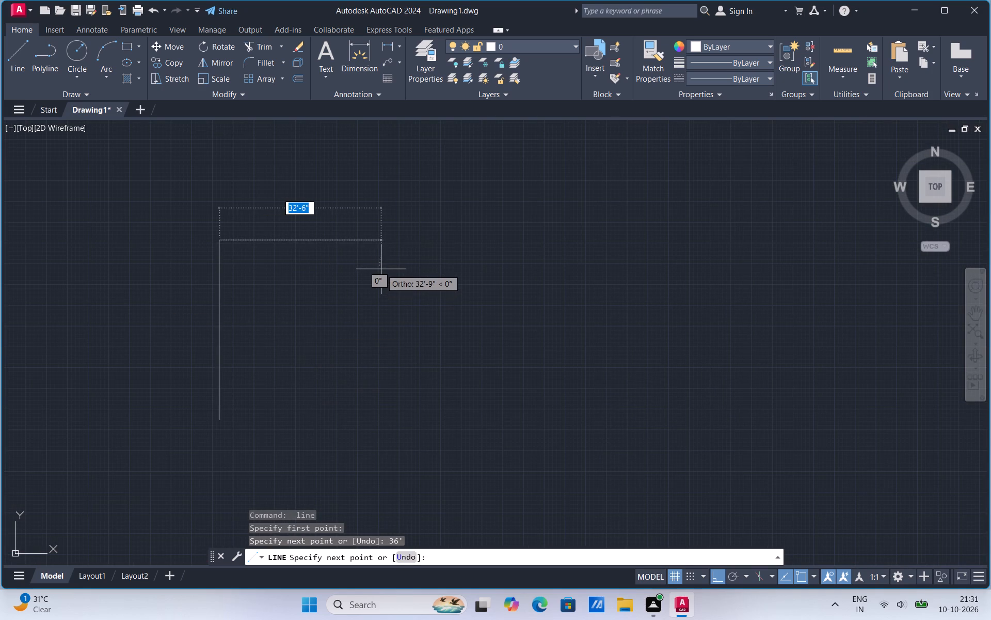
{"action": "type", "text": "30'"}
{"action": "key", "text": "Return"}
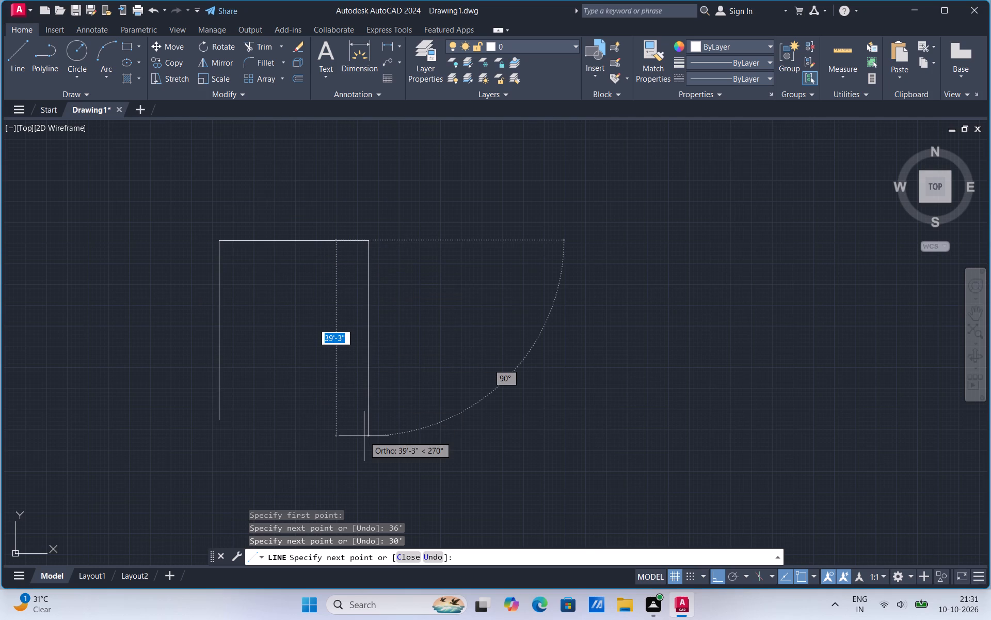
{"action": "type", "text": "36'"}
{"action": "key", "text": "Return"}
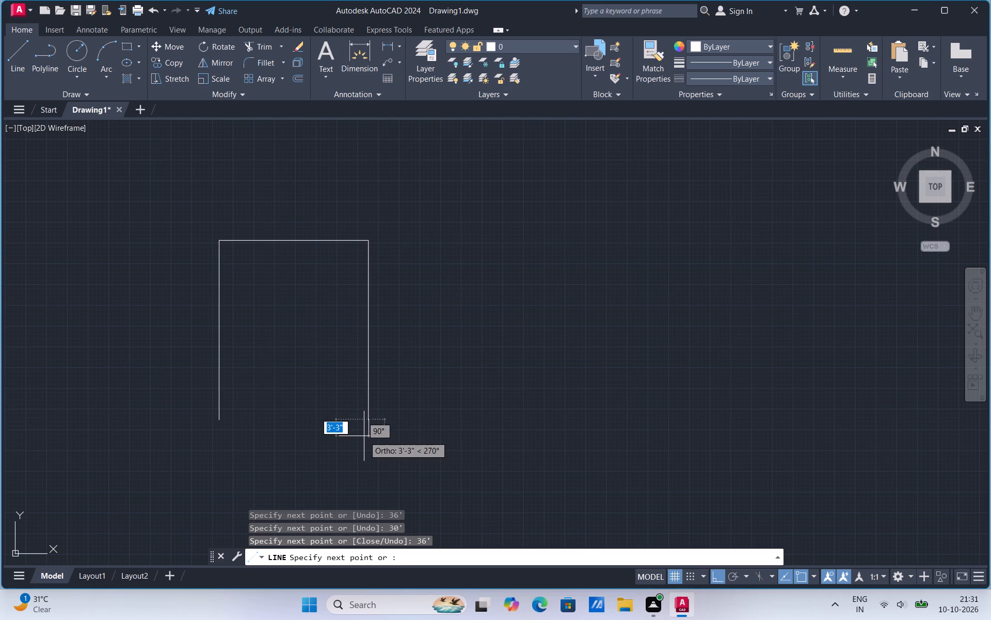
{"action": "left_click", "coordinate": [219, 423]}
{"action": "key", "text": "Escape"}
Move the whole rectangle by its lower-left corner, with Ortho off, to a spot just above and right of the drawing origin.
{"action": "scroll", "coordinate": [538, 455], "scroll_direction": "down", "scroll_amount": 2}
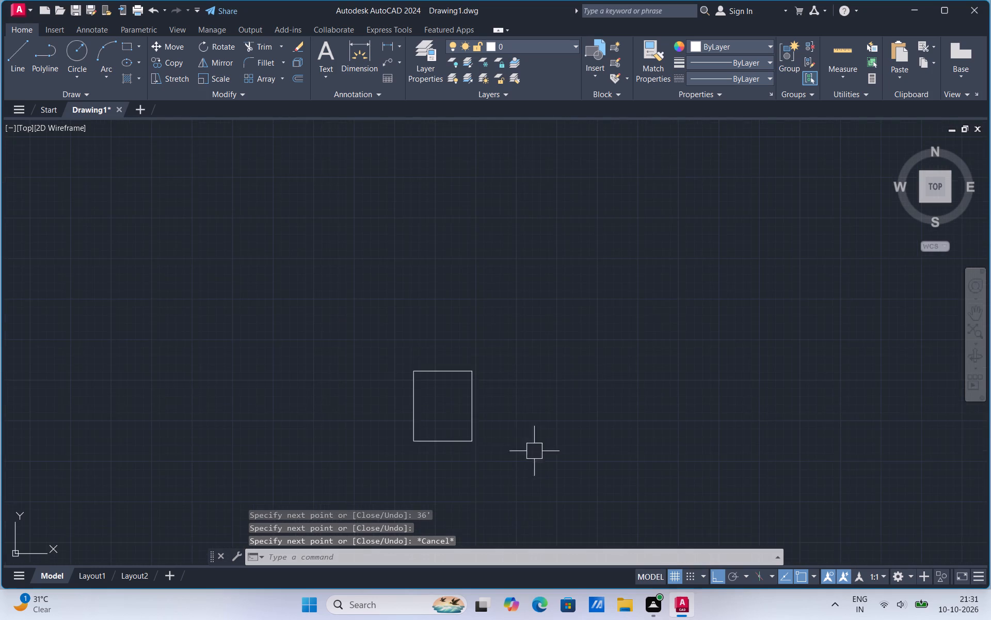
{"action": "scroll", "coordinate": [387, 318], "scroll_direction": "down", "scroll_amount": 2}
{"action": "scroll", "coordinate": [373, 379], "scroll_direction": "up", "scroll_amount": 1}
{"action": "left_click", "coordinate": [374, 380]}
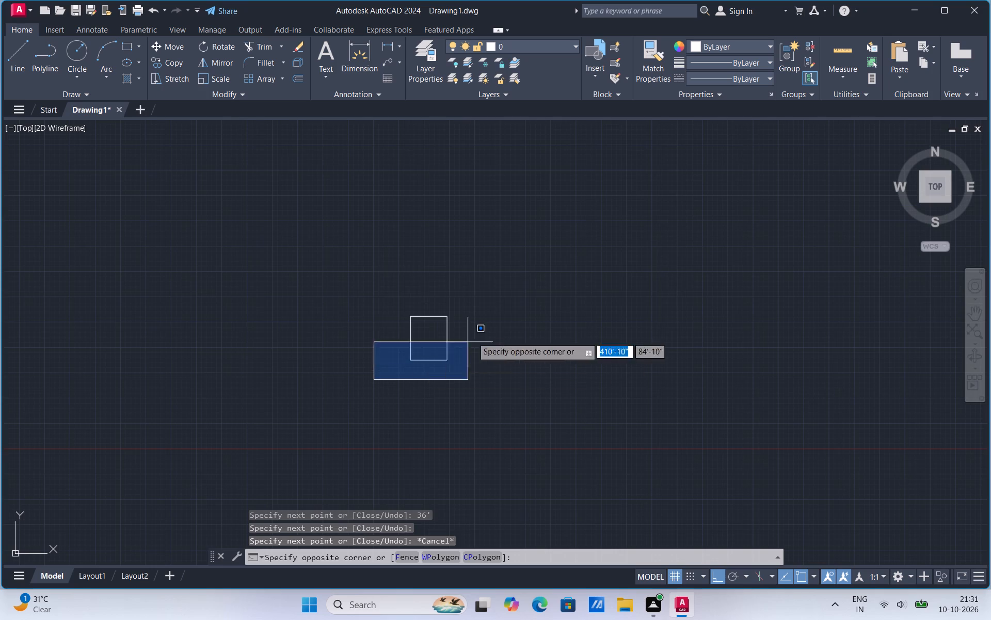
{"action": "left_click", "coordinate": [506, 258]}
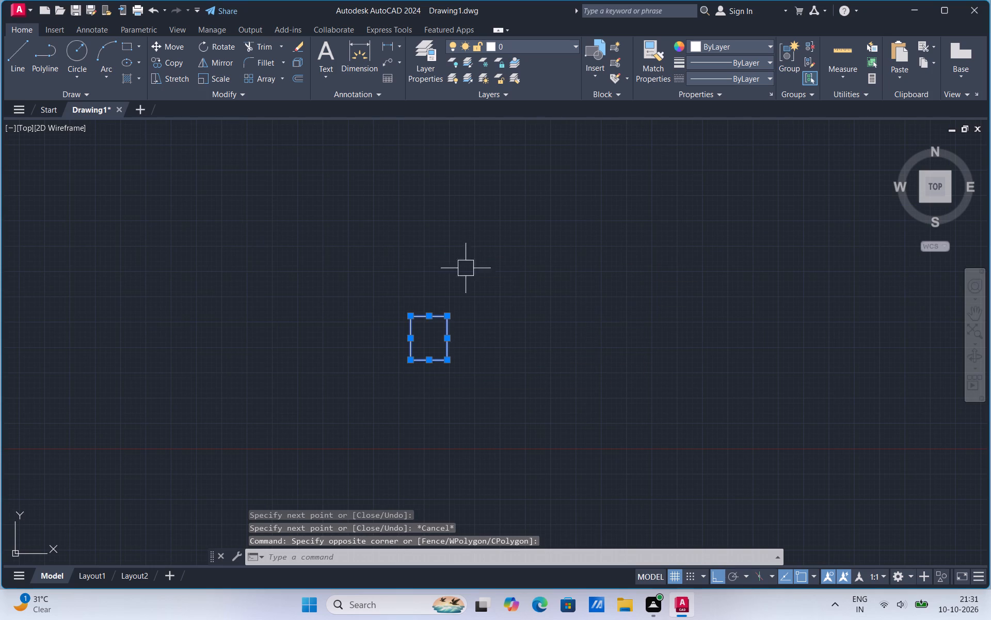
{"action": "right_click", "coordinate": [292, 241]}
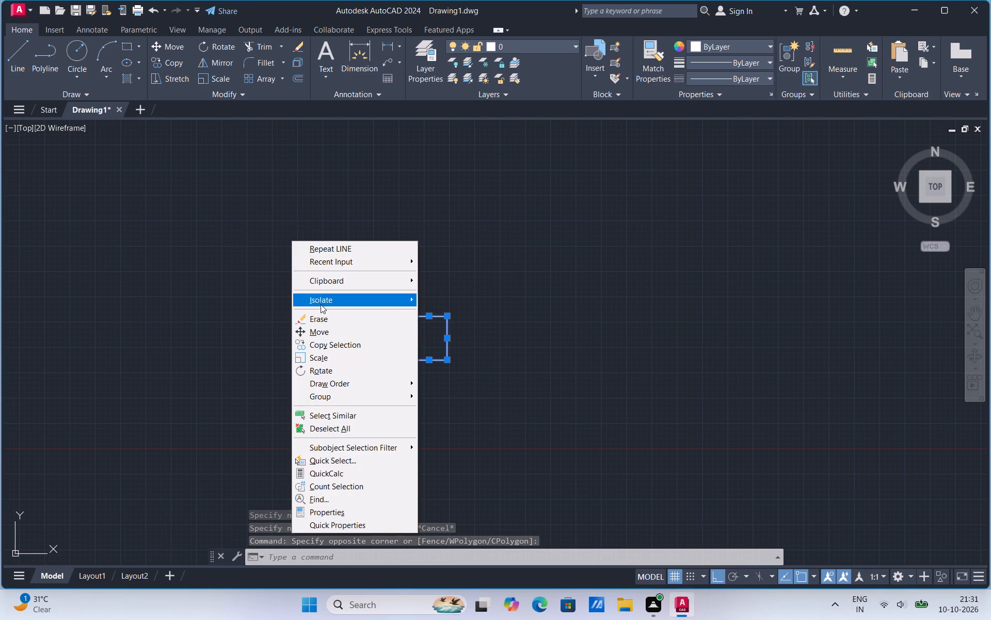
{"action": "left_click", "coordinate": [321, 330]}
{"action": "left_click", "coordinate": [412, 364]}
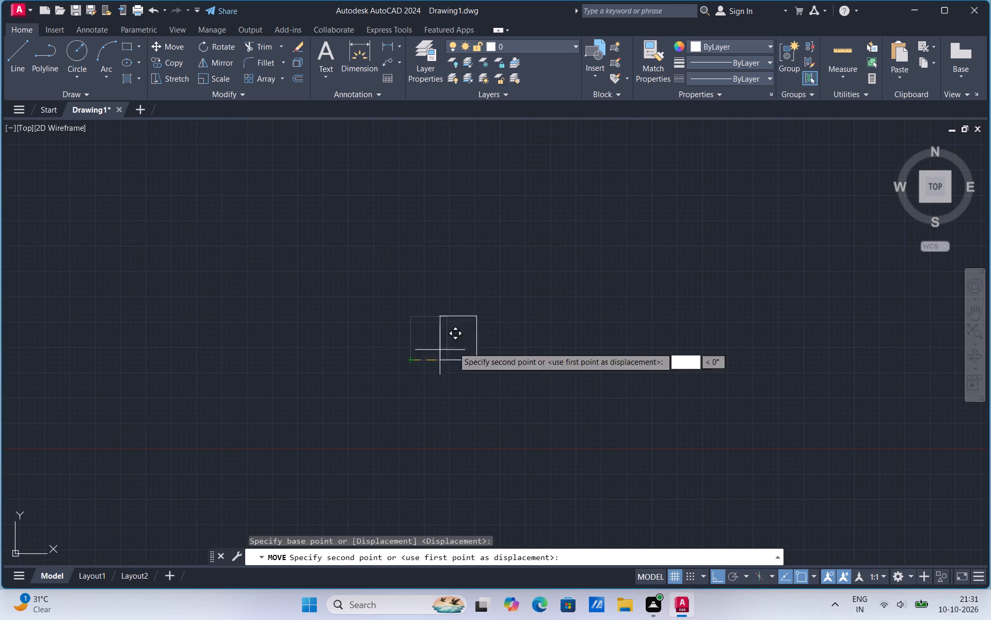
{"action": "scroll", "coordinate": [518, 338], "scroll_direction": "down", "scroll_amount": 2}
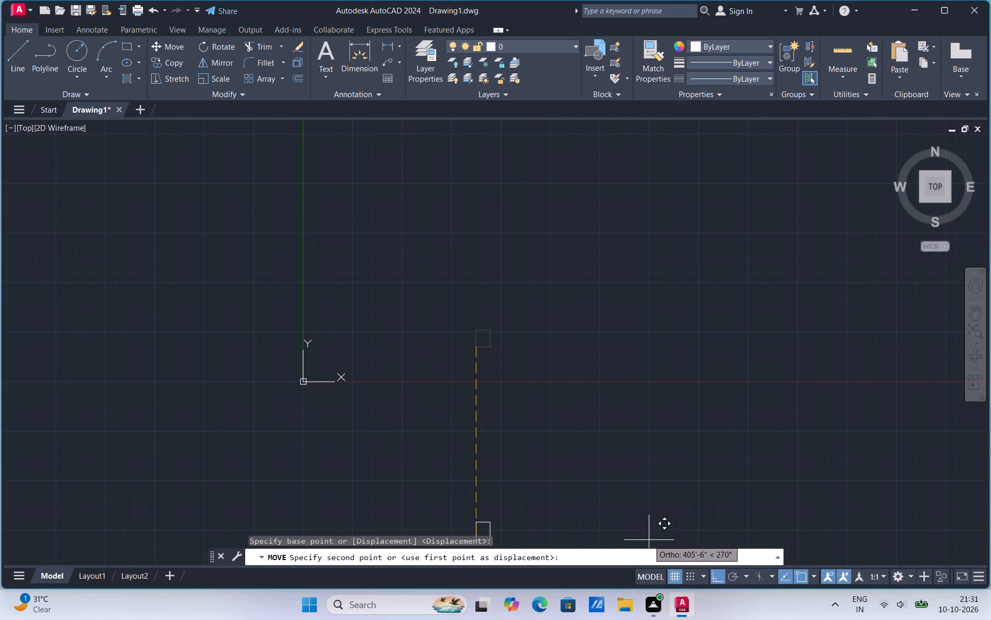
{"action": "left_click", "coordinate": [712, 579]}
{"action": "scroll", "coordinate": [333, 365], "scroll_direction": "up", "scroll_amount": 4}
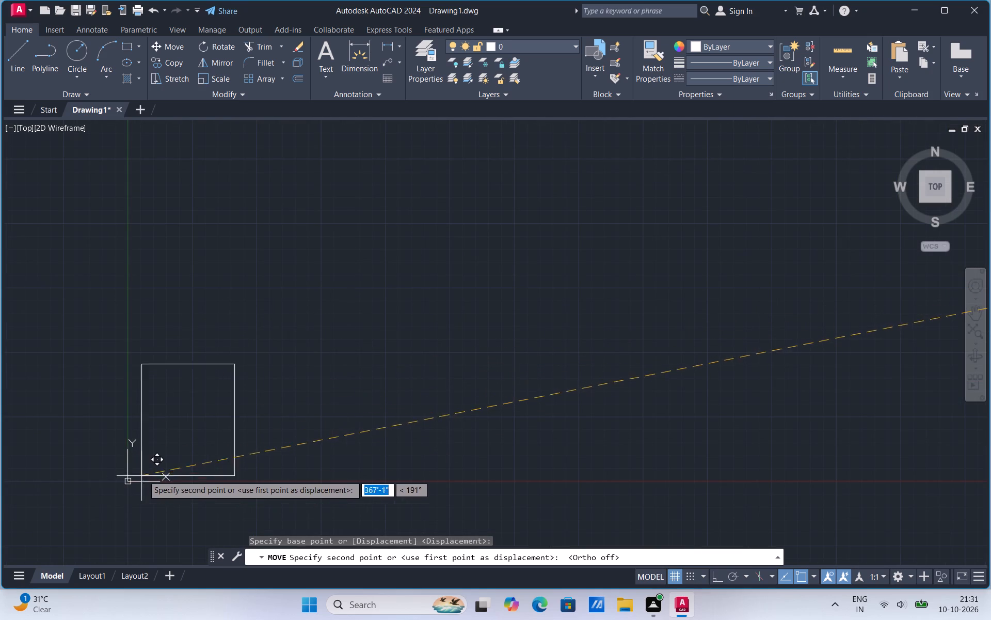
{"action": "left_click", "coordinate": [225, 429]}
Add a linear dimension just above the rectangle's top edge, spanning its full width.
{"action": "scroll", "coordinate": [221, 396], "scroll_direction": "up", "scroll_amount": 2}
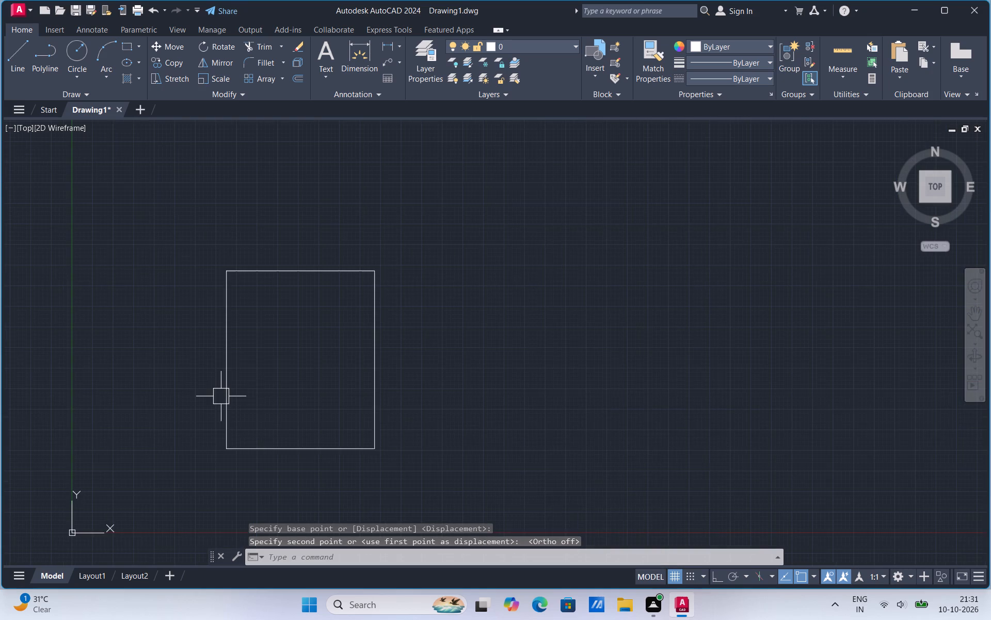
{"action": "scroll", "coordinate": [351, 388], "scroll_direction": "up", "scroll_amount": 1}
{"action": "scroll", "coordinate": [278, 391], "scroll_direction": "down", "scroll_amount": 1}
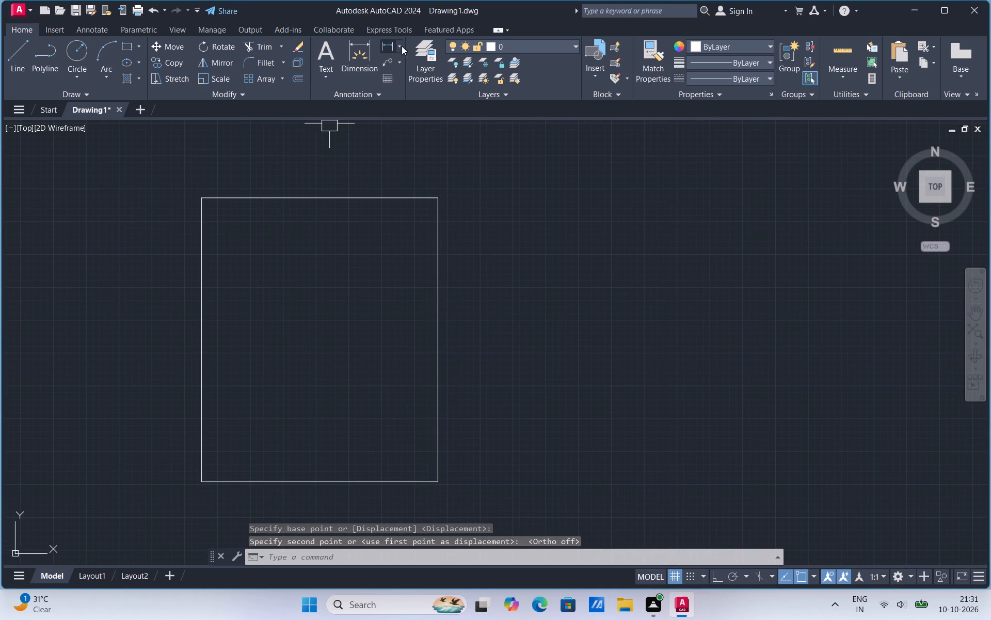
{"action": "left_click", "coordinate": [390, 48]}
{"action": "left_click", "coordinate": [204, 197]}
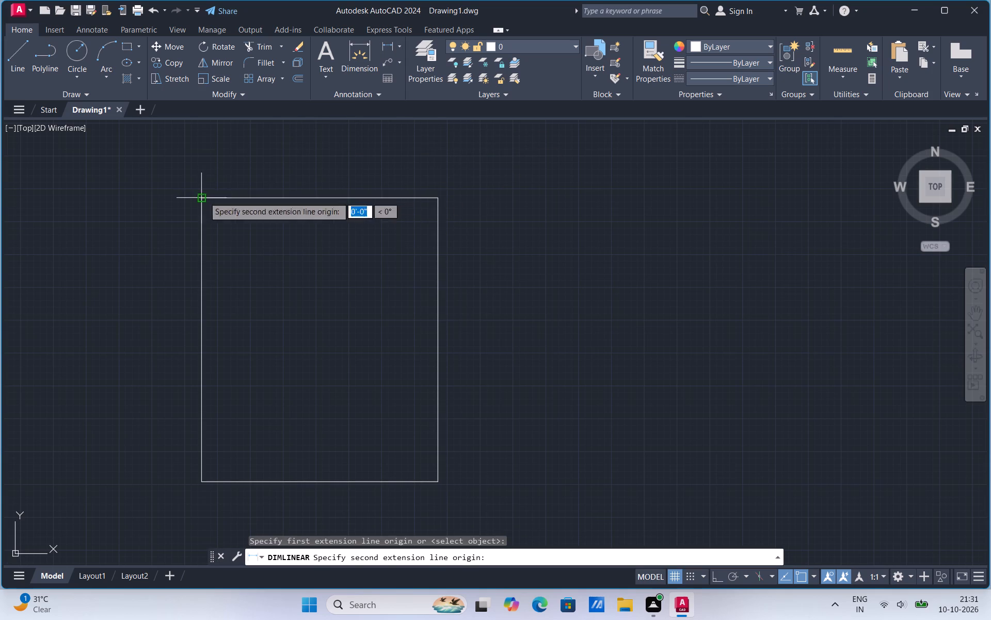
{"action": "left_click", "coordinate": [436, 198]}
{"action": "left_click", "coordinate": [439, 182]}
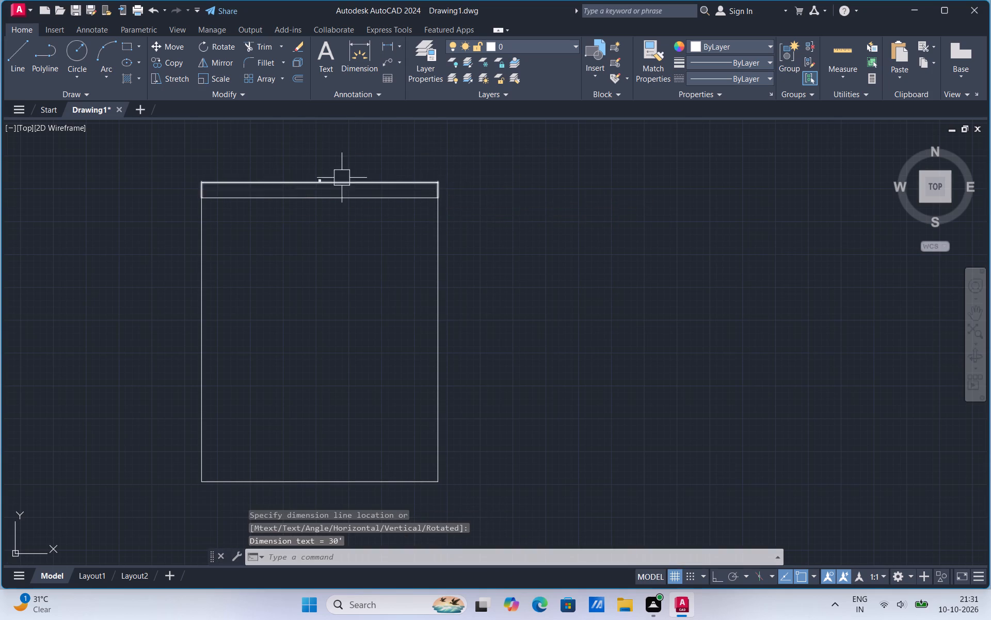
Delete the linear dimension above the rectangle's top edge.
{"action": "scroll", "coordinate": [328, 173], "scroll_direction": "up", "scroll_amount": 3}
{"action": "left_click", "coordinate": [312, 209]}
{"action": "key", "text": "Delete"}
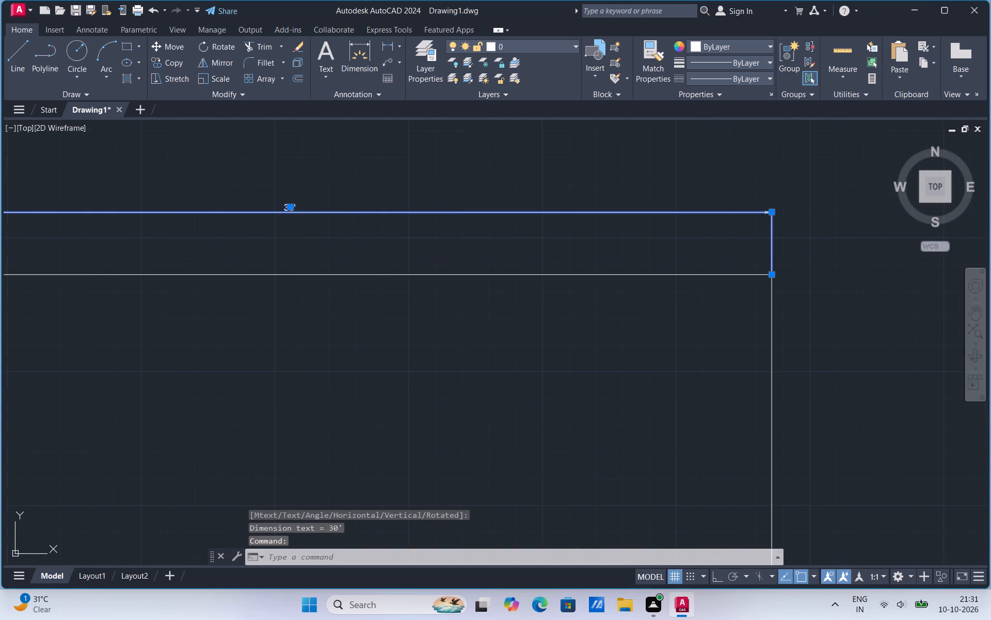
Copy the rectangle's top edge 9" downward, inside the outline.
{"action": "scroll", "coordinate": [609, 222], "scroll_direction": "down", "scroll_amount": 2}
{"action": "scroll", "coordinate": [460, 167], "scroll_direction": "down", "scroll_amount": 1}
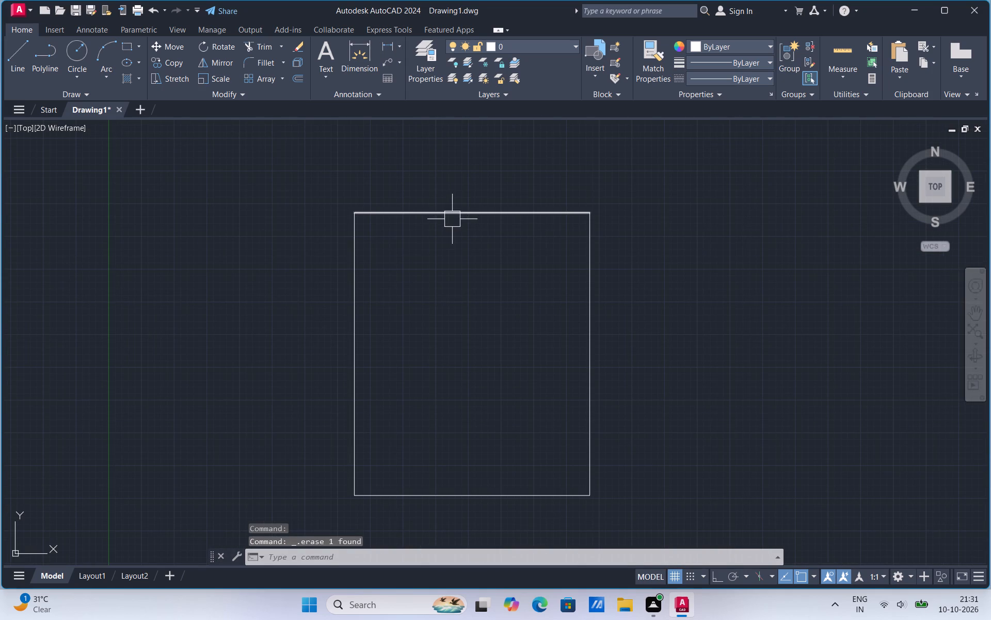
{"action": "left_click", "coordinate": [451, 211]}
{"action": "right_click", "coordinate": [451, 211]}
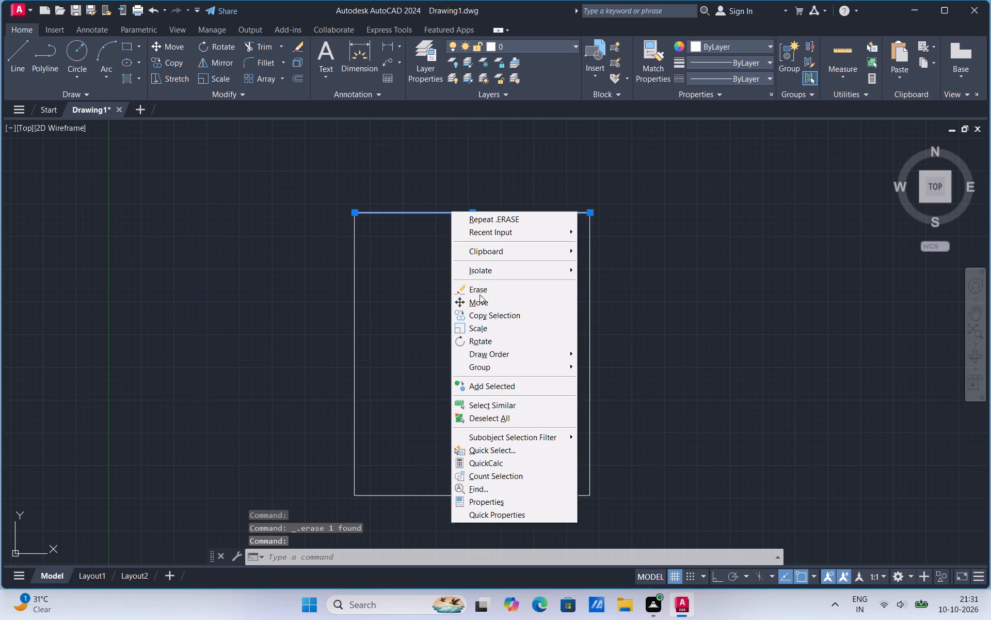
{"action": "left_click", "coordinate": [478, 320]}
{"action": "left_click", "coordinate": [355, 211]}
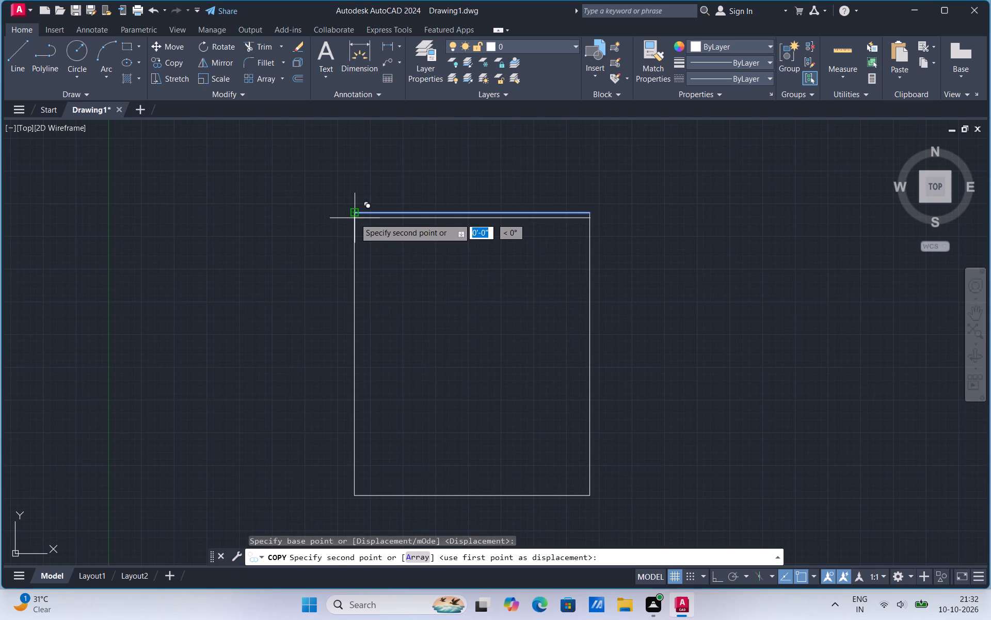
{"action": "type", "text": "9\""}
{"action": "key", "text": "Return"}
{"action": "key", "text": "Escape"}
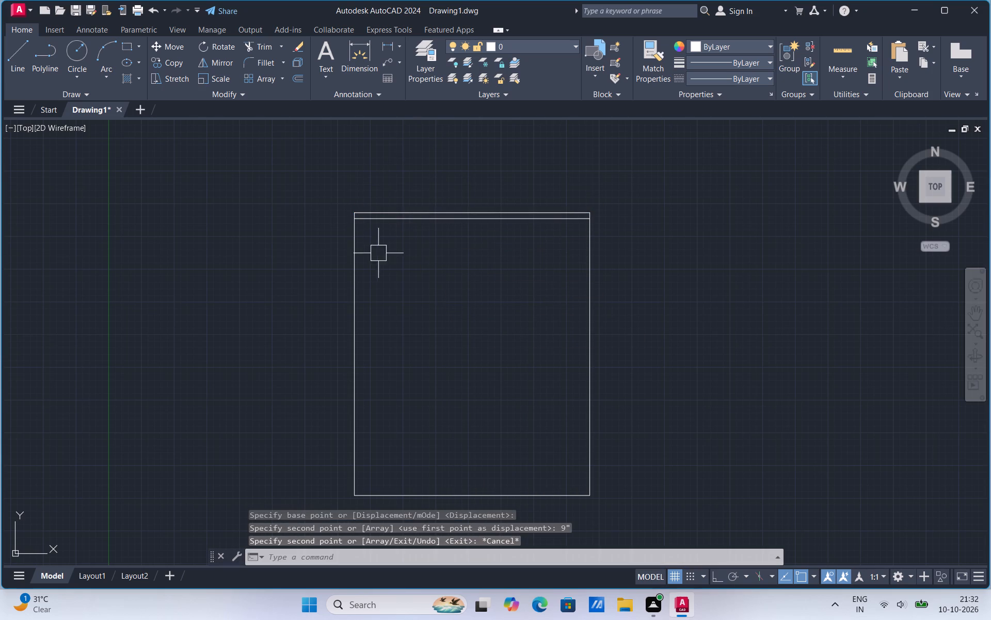
Copy the rectangle's left edge 9" to the right, inside the outline.
{"action": "left_click", "coordinate": [356, 267]}
{"action": "right_click", "coordinate": [356, 267]}
{"action": "left_click", "coordinate": [404, 370]}
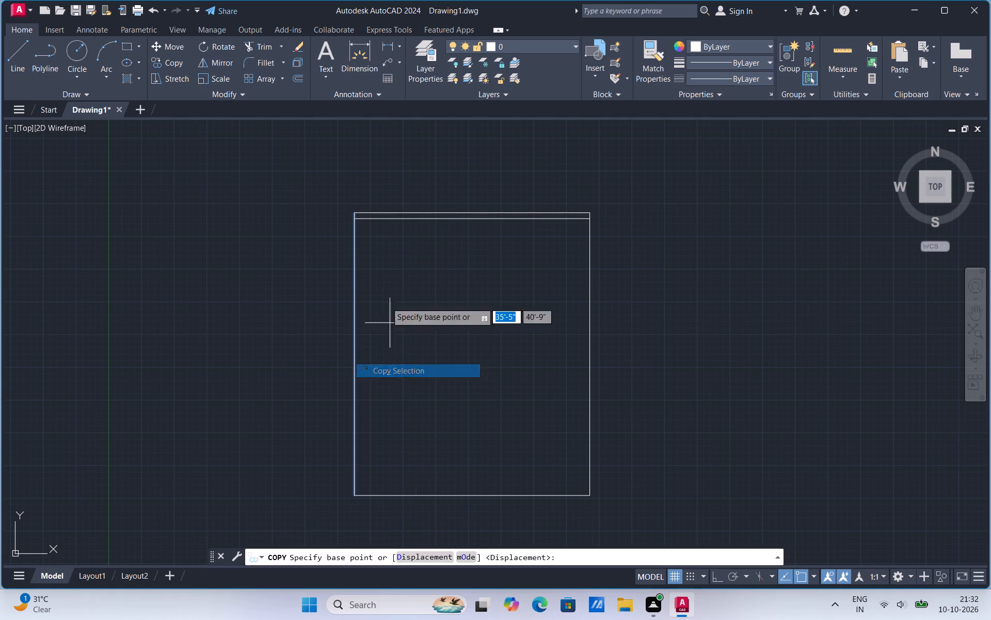
{"action": "scroll", "coordinate": [346, 196], "scroll_direction": "up", "scroll_amount": 3}
{"action": "left_click", "coordinate": [370, 261]}
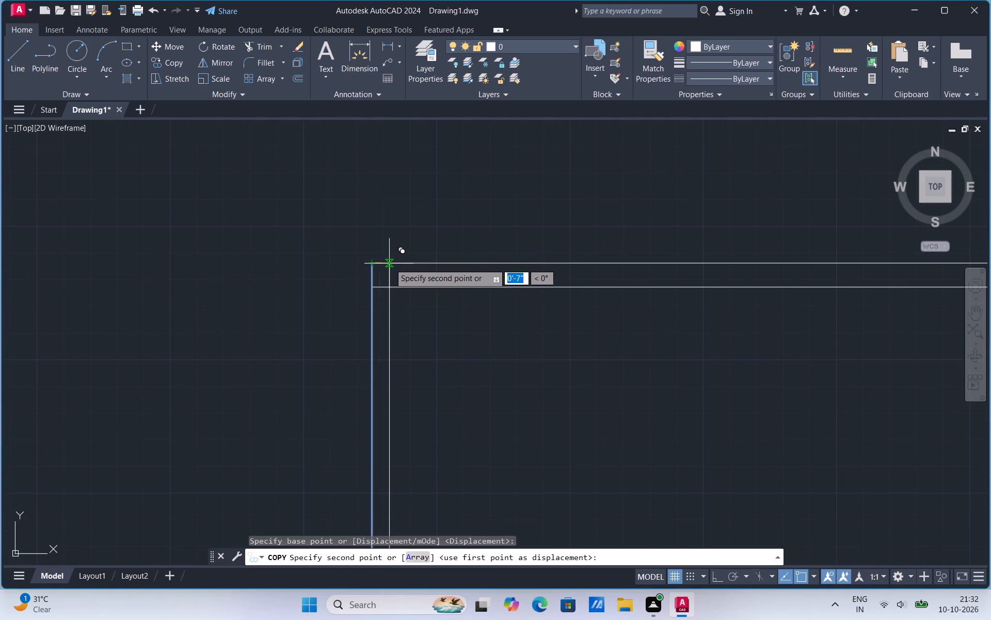
{"action": "type", "text": "9\""}
{"action": "key", "text": "Return"}
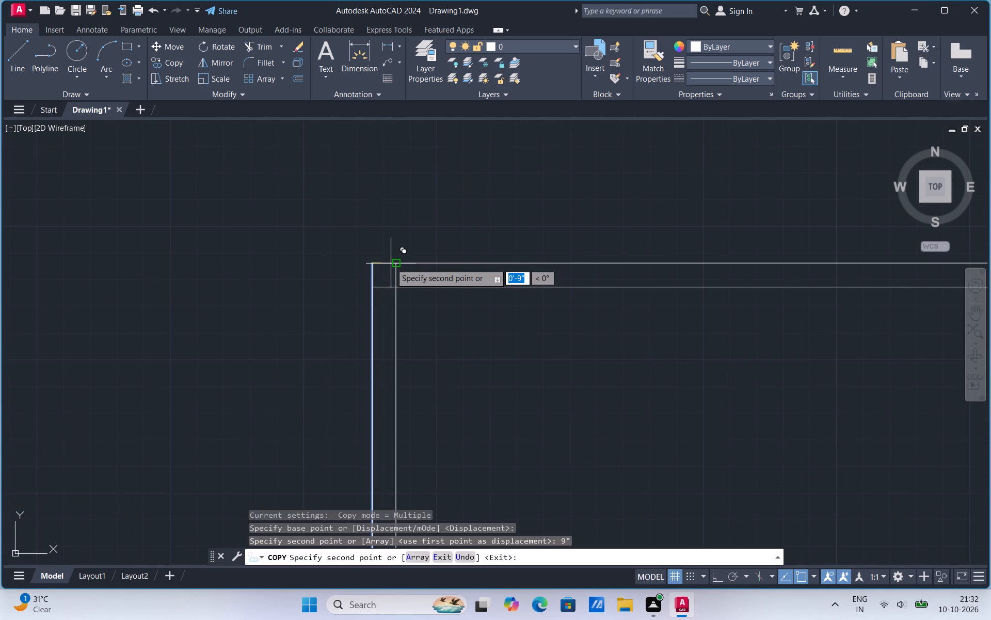
{"action": "key", "text": "Escape"}
Copy the rectangle's bottom edge 9" upward, inside the outline.
{"action": "scroll", "coordinate": [357, 191], "scroll_direction": "down", "scroll_amount": 4}
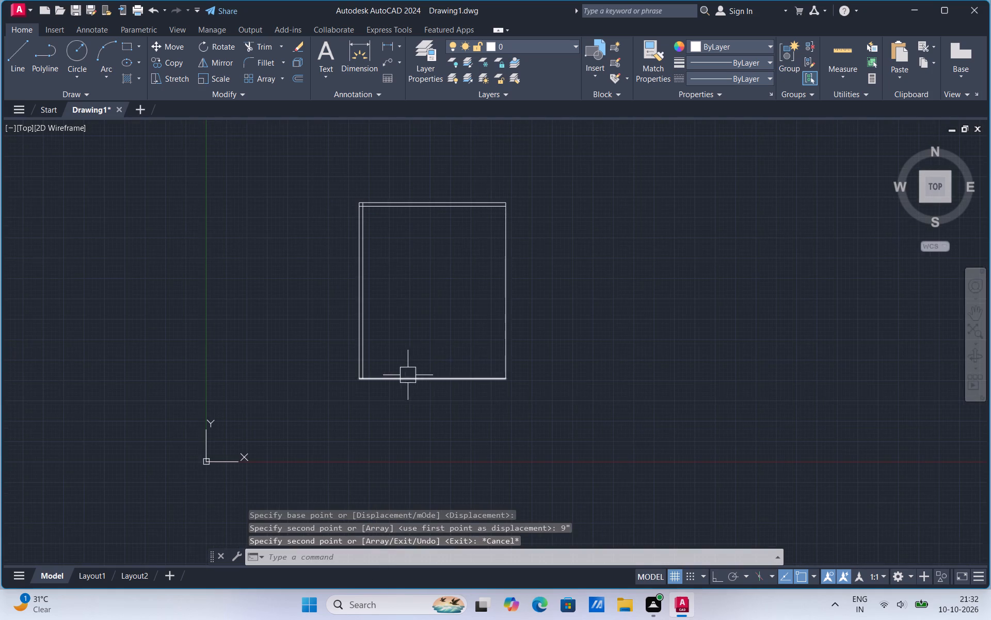
{"action": "scroll", "coordinate": [406, 375], "scroll_direction": "up", "scroll_amount": 3}
{"action": "left_click", "coordinate": [360, 395]}
{"action": "right_click", "coordinate": [360, 395]}
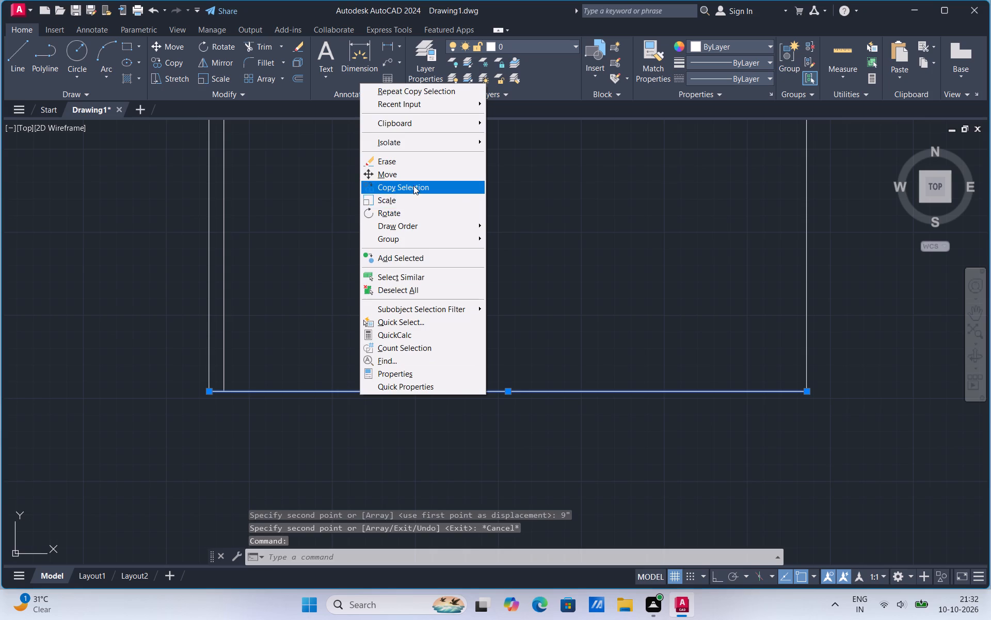
{"action": "left_click", "coordinate": [413, 185]}
{"action": "left_click", "coordinate": [208, 393]}
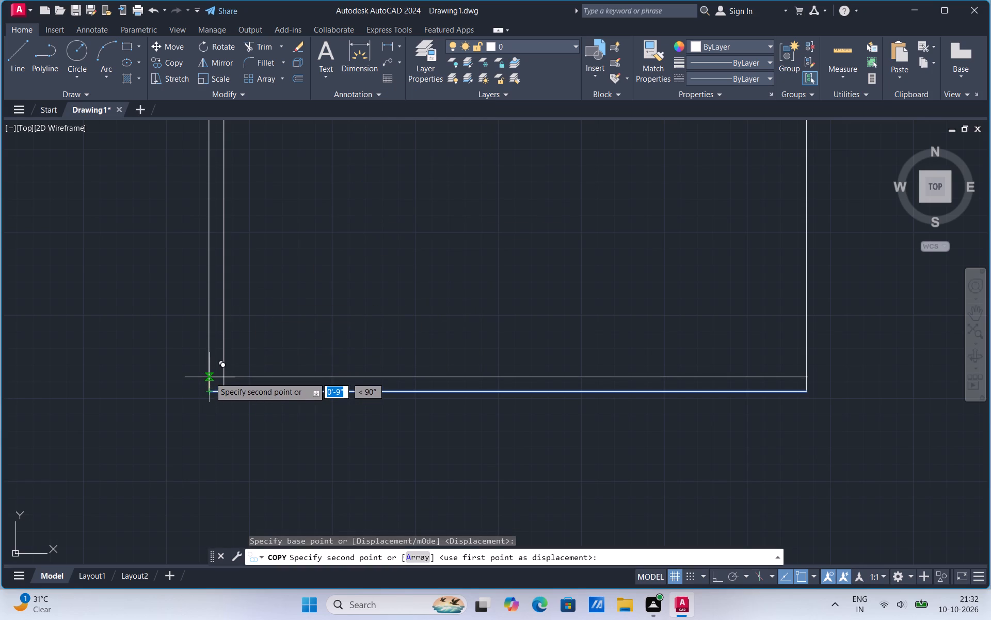
{"action": "type", "text": "9\""}
{"action": "key", "text": "shift+Return"}
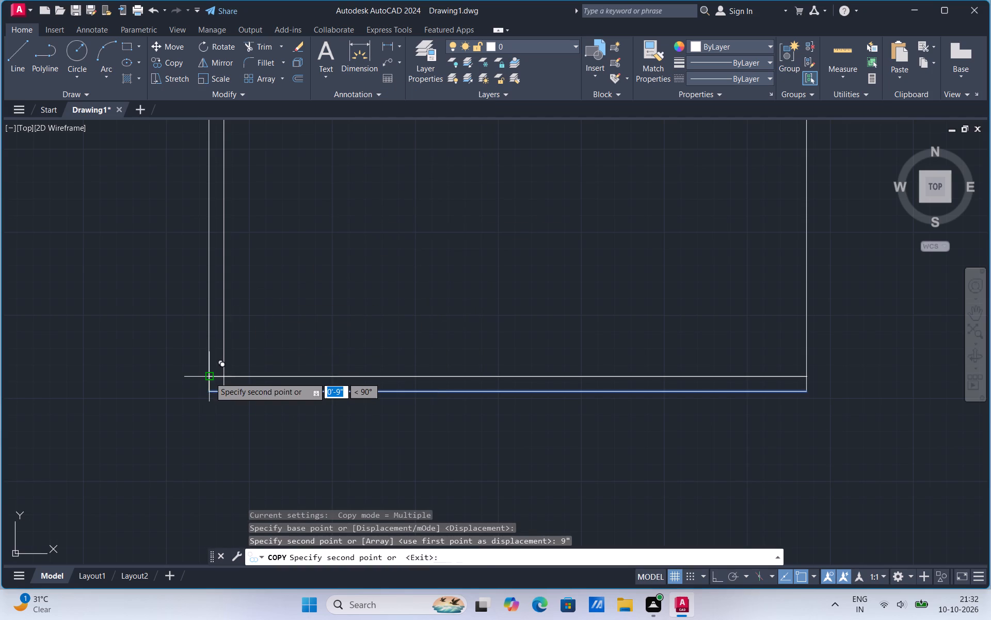
{"action": "key", "text": "Escape"}
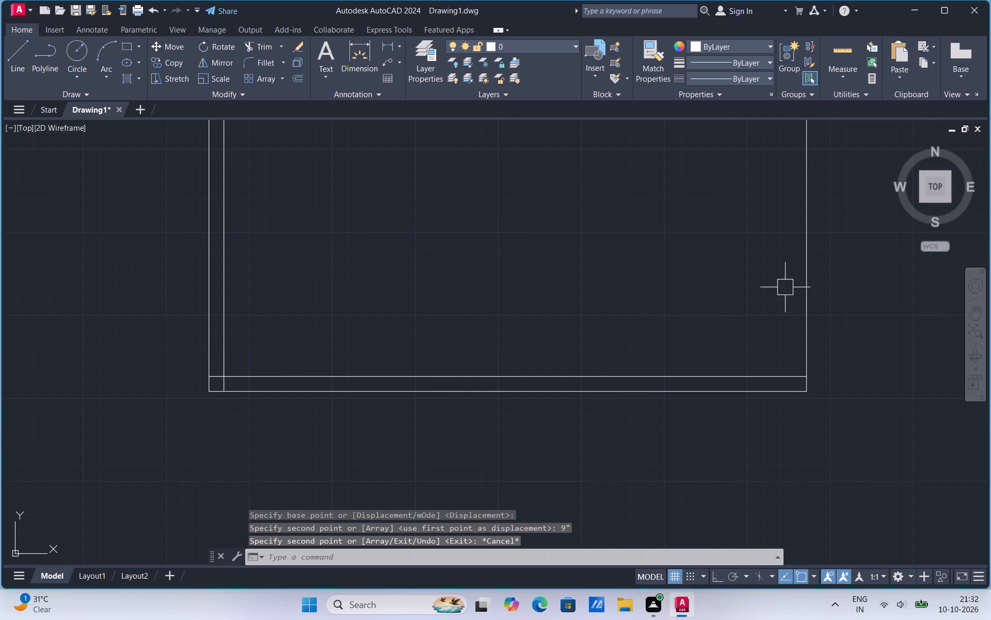
Copy the rectangle's right edge 9" to the left, inside the outline.
{"action": "left_click", "coordinate": [802, 291]}
{"action": "right_click", "coordinate": [802, 291]}
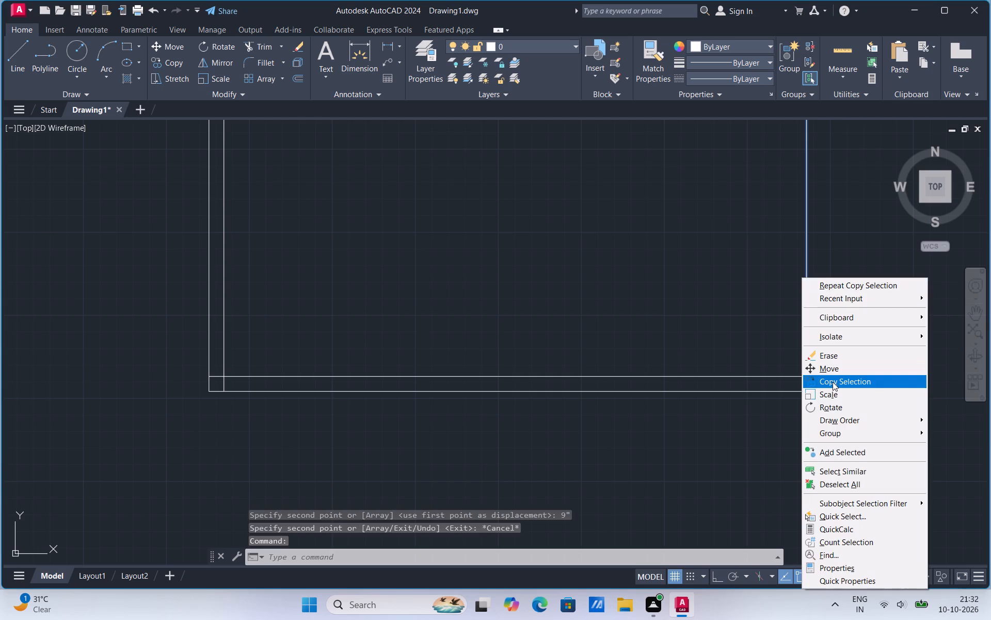
{"action": "left_click", "coordinate": [833, 382]}
{"action": "left_click", "coordinate": [809, 391]}
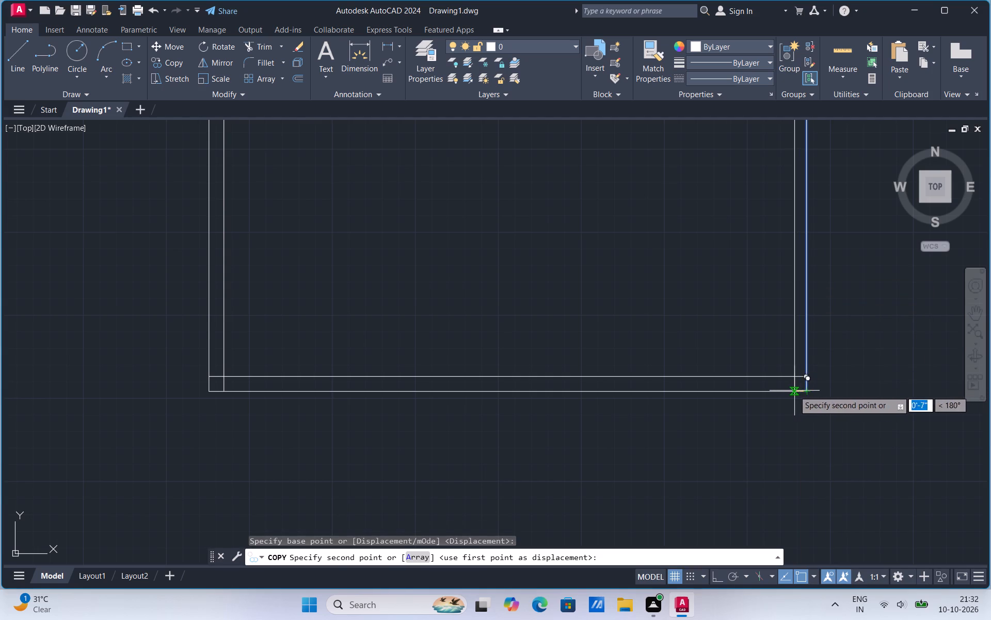
{"action": "type", "text": "9\""}
{"action": "key", "text": "Return"}
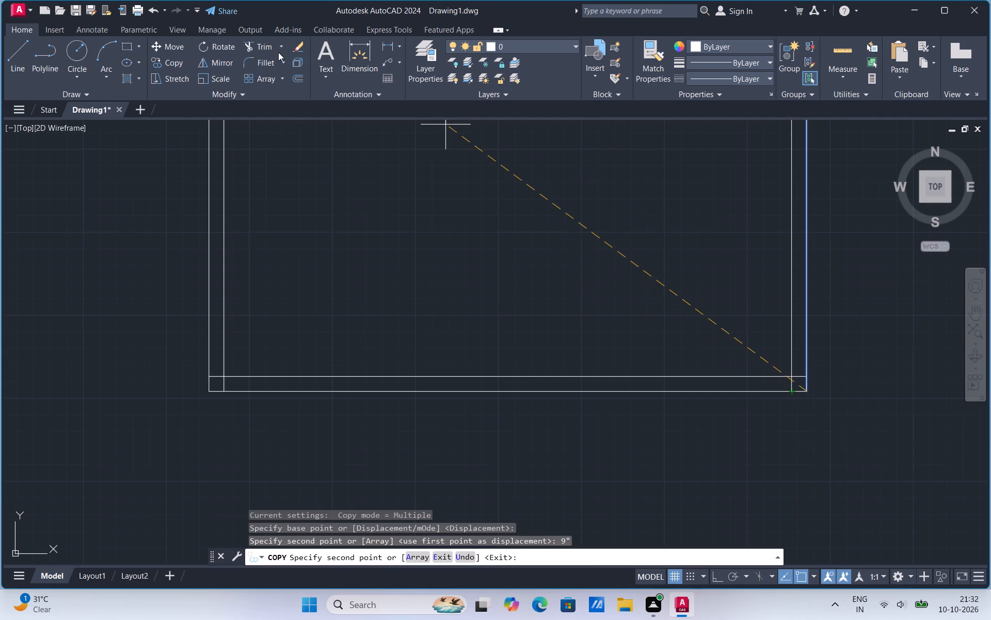
Trim the inner lines' overhanging ends at the outline's lower-left and lower-right corners.
{"action": "left_click", "coordinate": [267, 50]}
{"action": "scroll", "coordinate": [218, 366], "scroll_direction": "up", "scroll_amount": 2}
{"action": "left_click", "coordinate": [210, 397]}
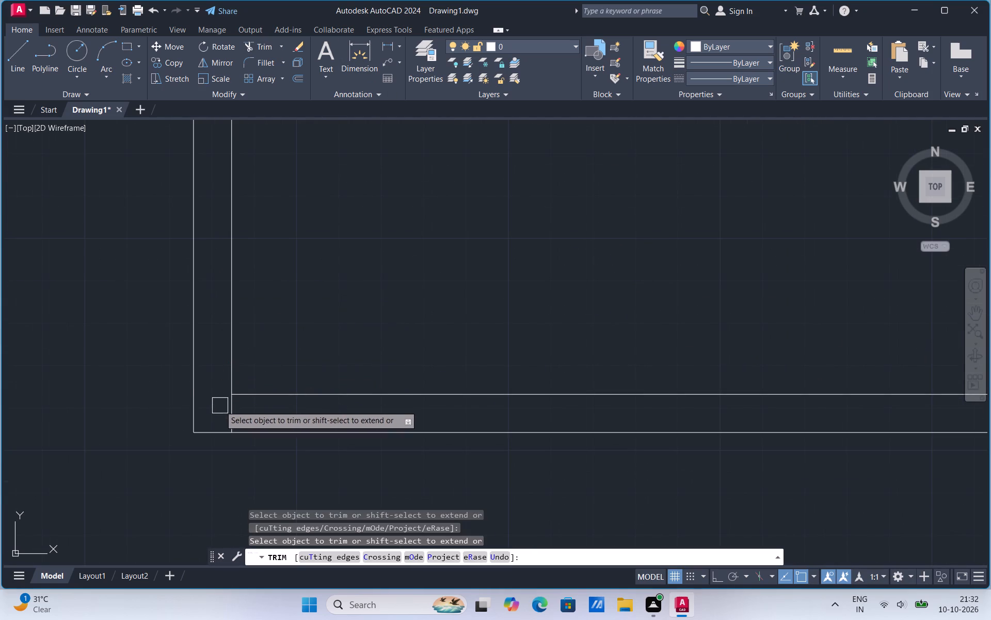
{"action": "left_click", "coordinate": [230, 414]}
{"action": "scroll", "coordinate": [230, 414], "scroll_direction": "down", "scroll_amount": 2}
{"action": "scroll", "coordinate": [771, 397], "scroll_direction": "up", "scroll_amount": 2}
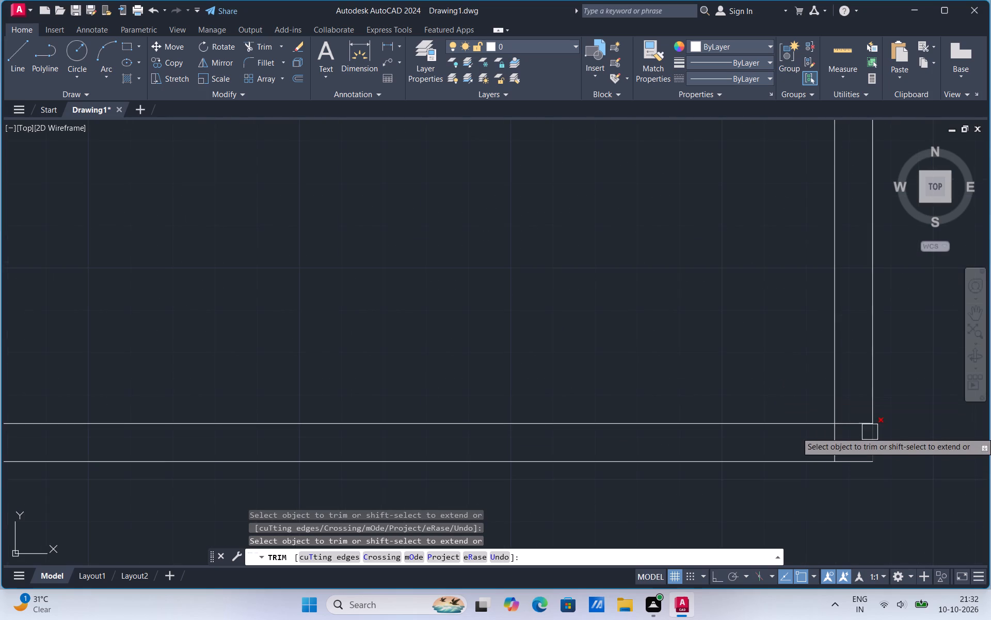
{"action": "left_click", "coordinate": [854, 425]}
{"action": "left_click", "coordinate": [839, 443]}
Trim the inner lines' overhanging ends at the outline's upper-left and upper-right corners.
{"action": "scroll", "coordinate": [700, 562], "scroll_direction": "down", "scroll_amount": 1}
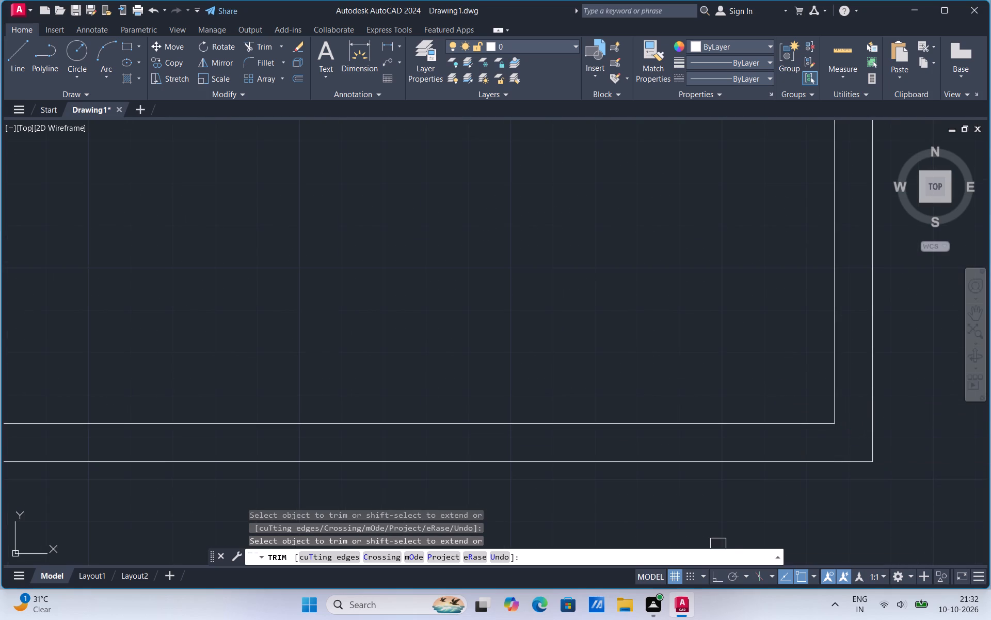
{"action": "scroll", "coordinate": [700, 562], "scroll_direction": "down", "scroll_amount": 2}
{"action": "scroll", "coordinate": [656, 508], "scroll_direction": "down", "scroll_amount": 5}
{"action": "scroll", "coordinate": [554, 346], "scroll_direction": "up", "scroll_amount": 4}
{"action": "scroll", "coordinate": [401, 253], "scroll_direction": "up", "scroll_amount": 2}
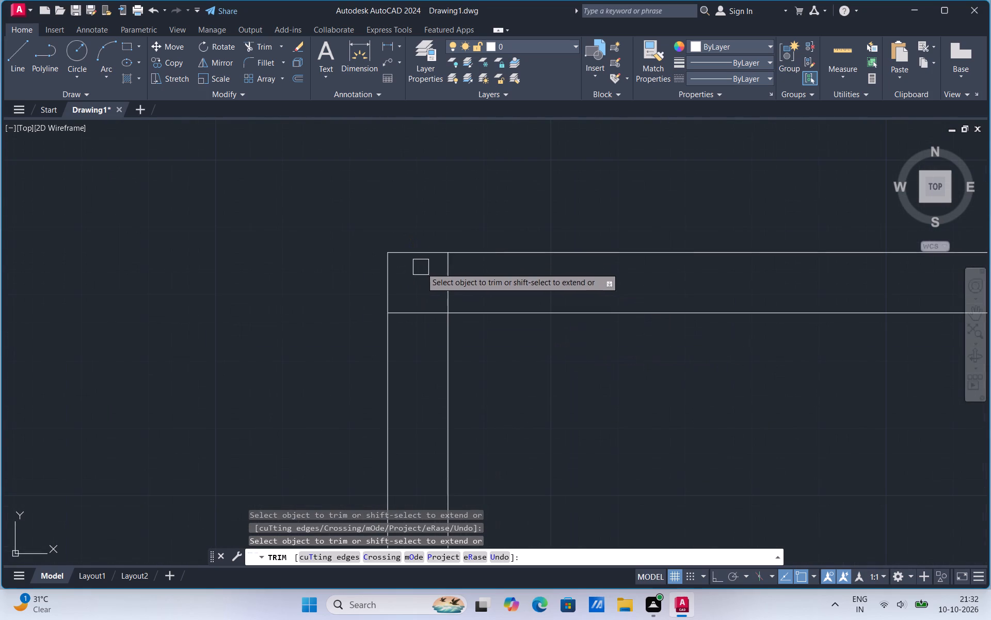
{"action": "left_click", "coordinate": [441, 284]}
{"action": "left_click", "coordinate": [414, 312]}
{"action": "scroll", "coordinate": [414, 312], "scroll_direction": "down", "scroll_amount": 5}
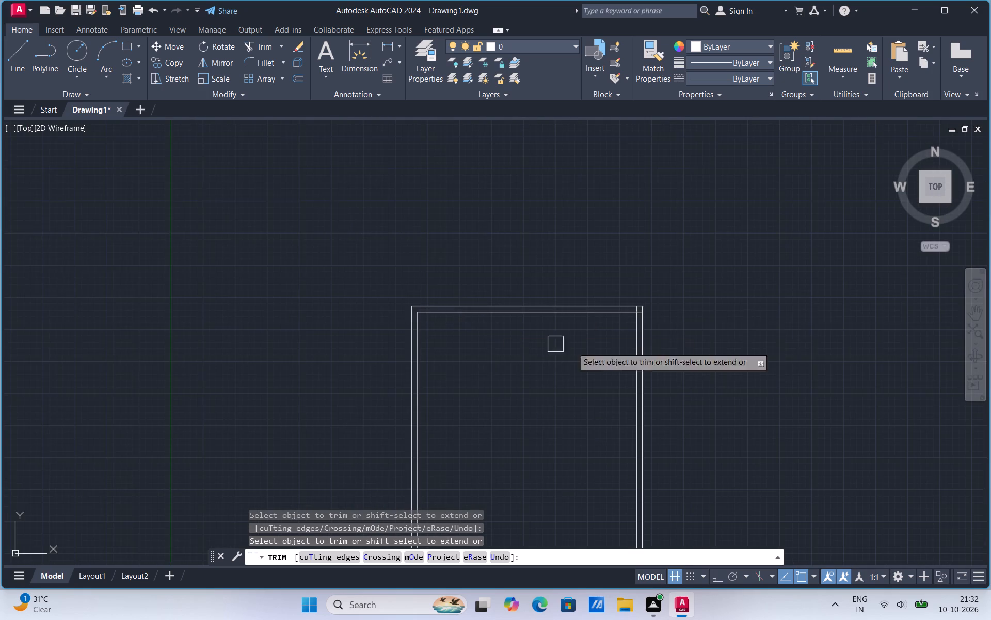
{"action": "scroll", "coordinate": [641, 304], "scroll_direction": "up", "scroll_amount": 6}
{"action": "left_click", "coordinate": [570, 351]}
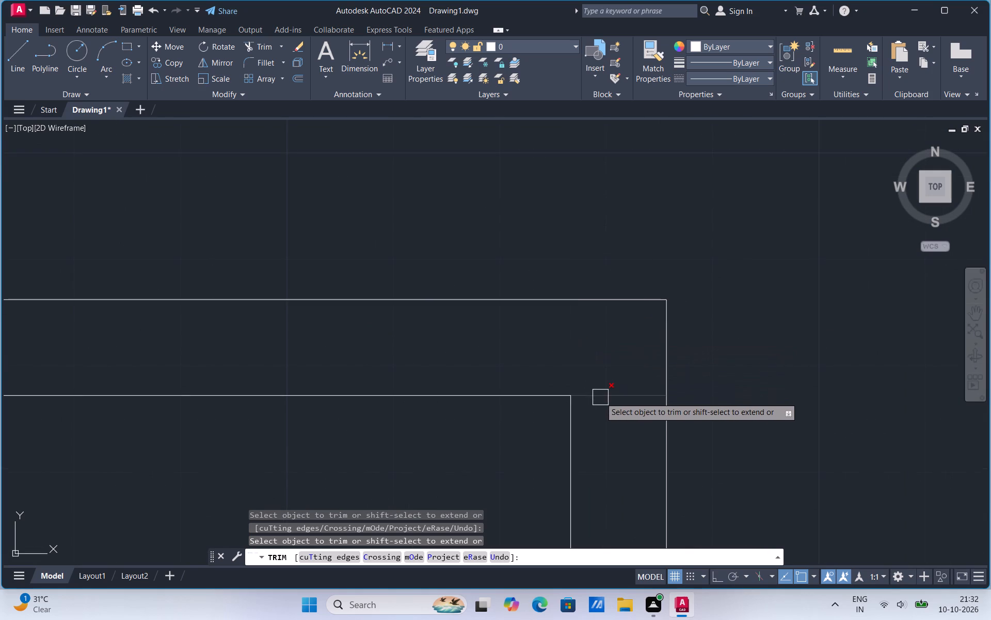
{"action": "left_click", "coordinate": [600, 397]}
{"action": "scroll", "coordinate": [676, 291], "scroll_direction": "down", "scroll_amount": 6}
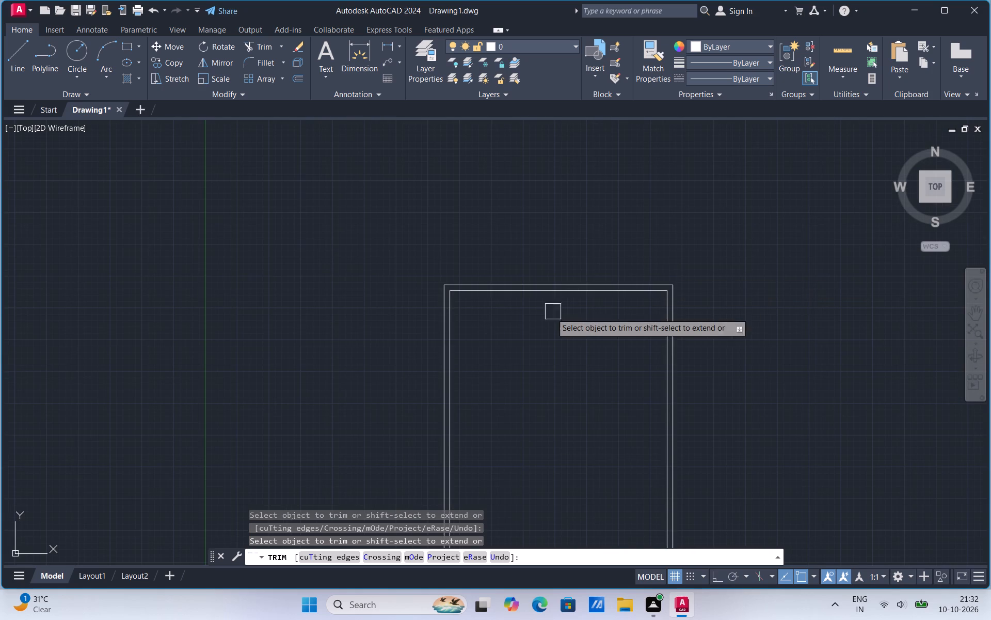
{"action": "key", "text": "Escape"}
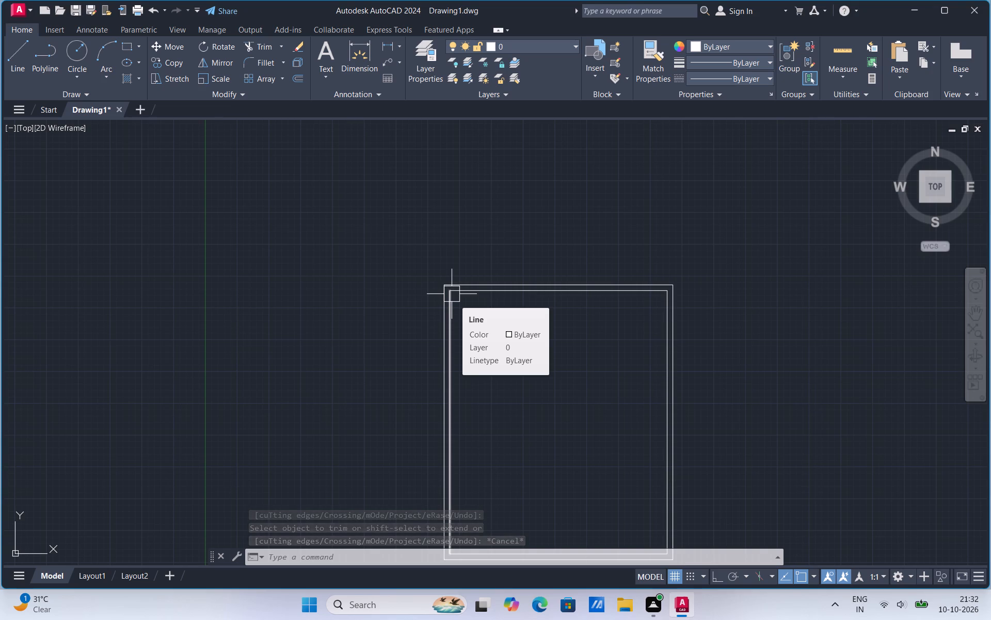
Copy the inner left wall line 10' to the right from its upper end, with Ortho on.
{"action": "scroll", "coordinate": [592, 298], "scroll_direction": "up", "scroll_amount": 1}
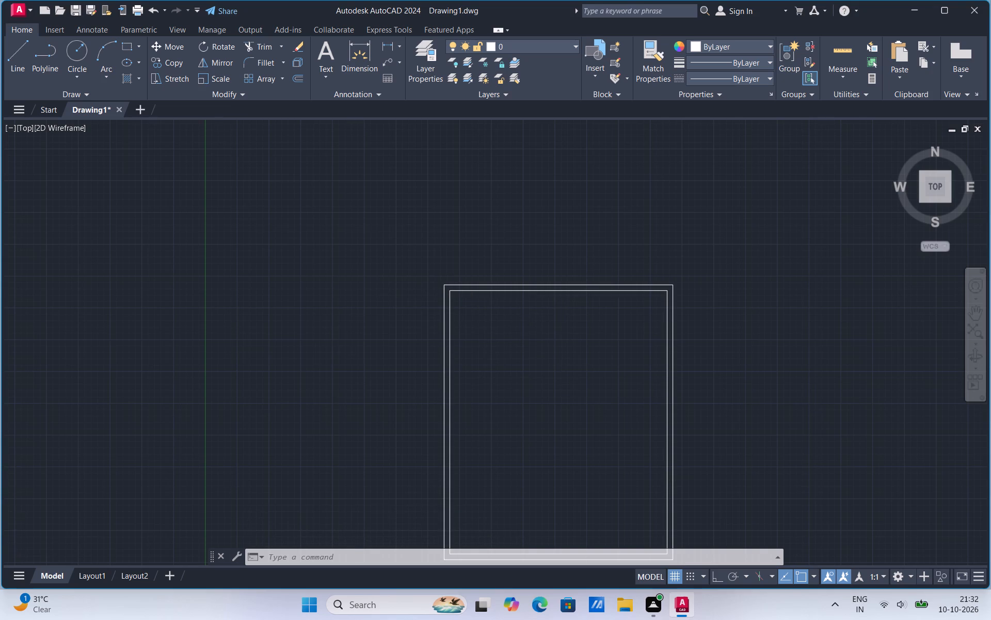
{"action": "left_click", "coordinate": [362, 335]}
{"action": "right_click", "coordinate": [362, 335]}
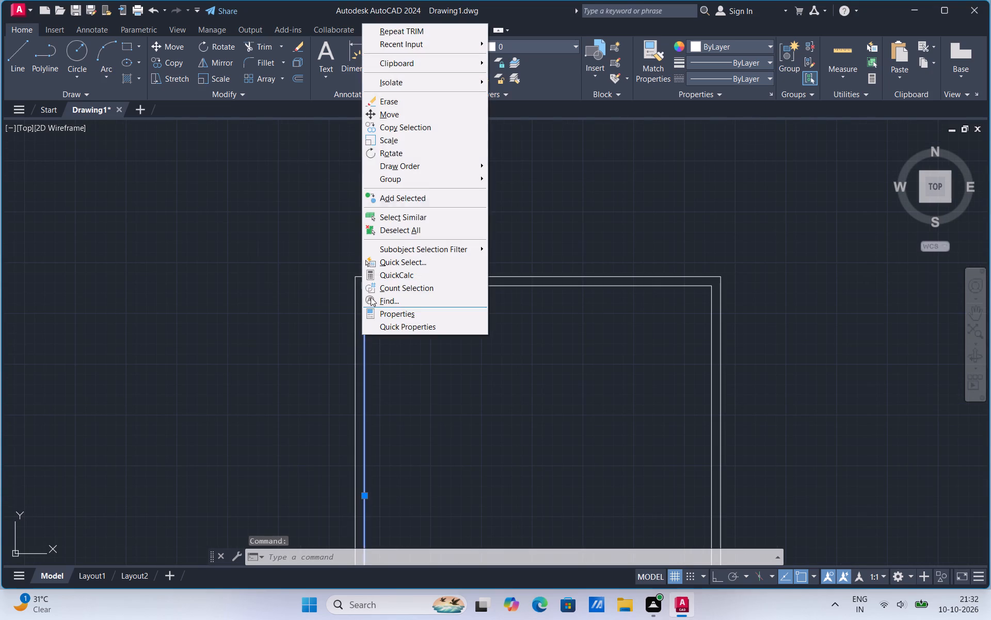
{"action": "left_click", "coordinate": [397, 131]}
{"action": "scroll", "coordinate": [702, 355], "scroll_direction": "up", "scroll_amount": 1}
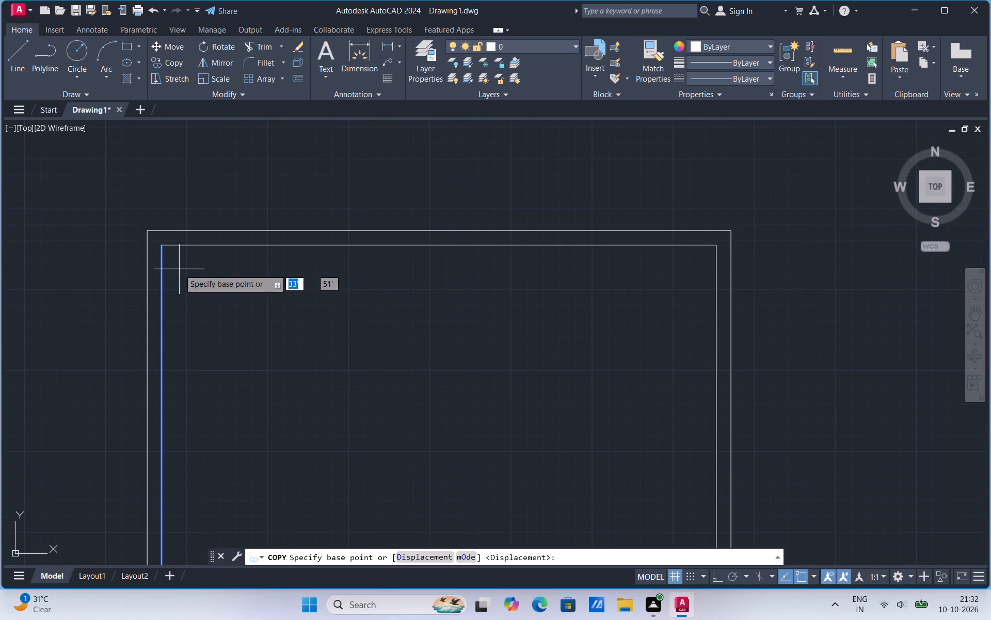
{"action": "left_click", "coordinate": [161, 247]}
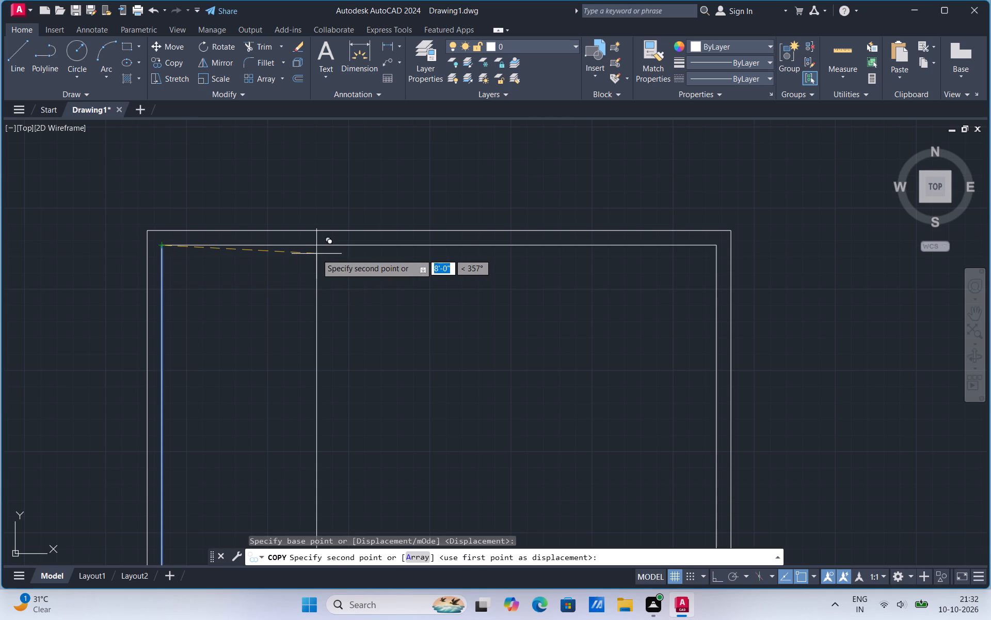
{"action": "left_click", "coordinate": [714, 578]}
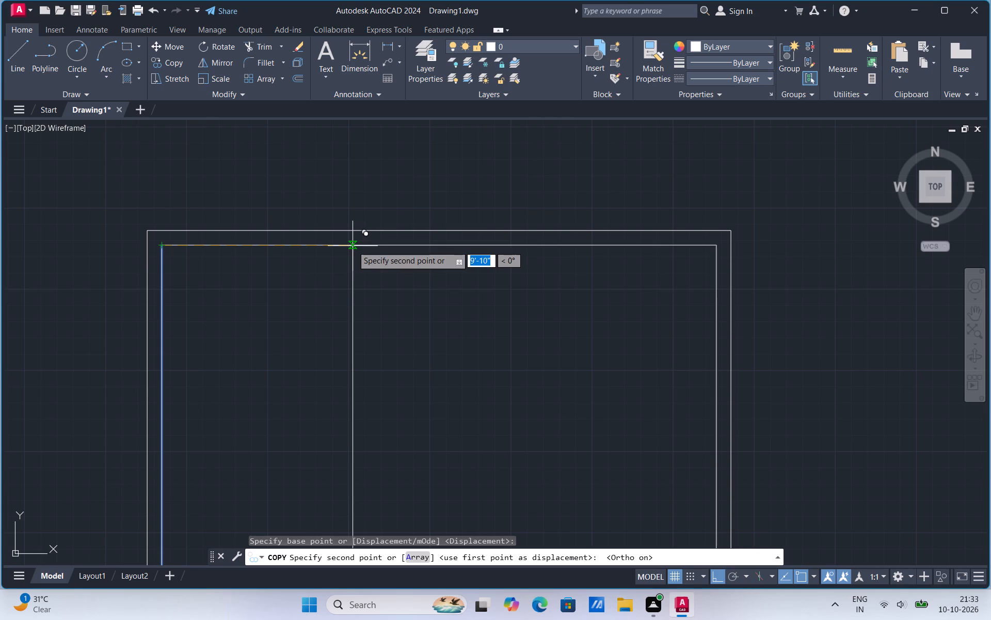
{"action": "type", "text": "10'"}
{"action": "key", "text": "Return"}
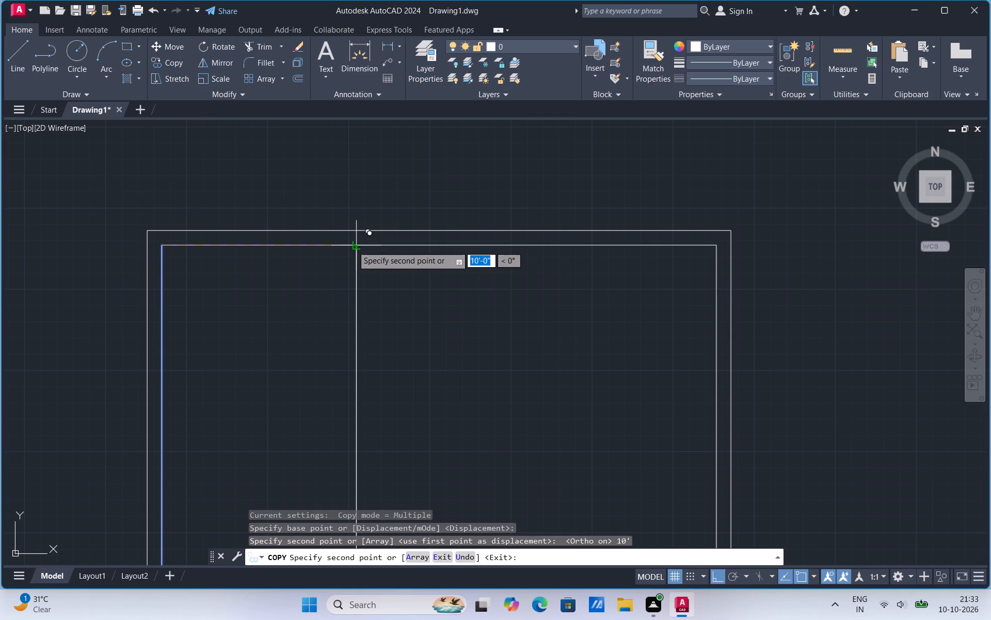
{"action": "key", "text": "Escape"}
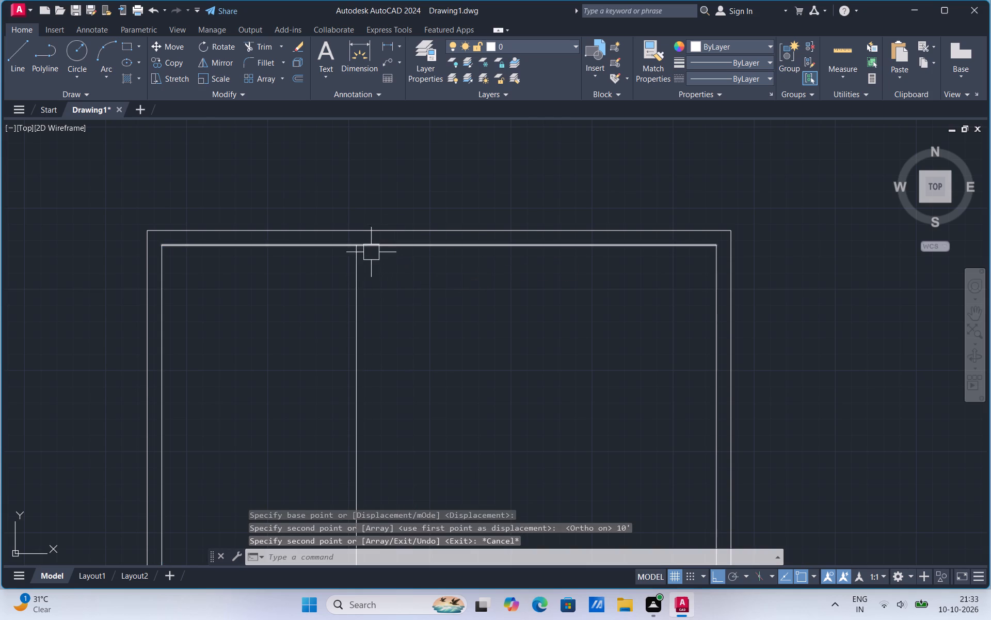
Copy the new vertical partition line 9" to the right to give the partition its thickness.
{"action": "left_click", "coordinate": [360, 273]}
{"action": "right_click", "coordinate": [360, 273]}
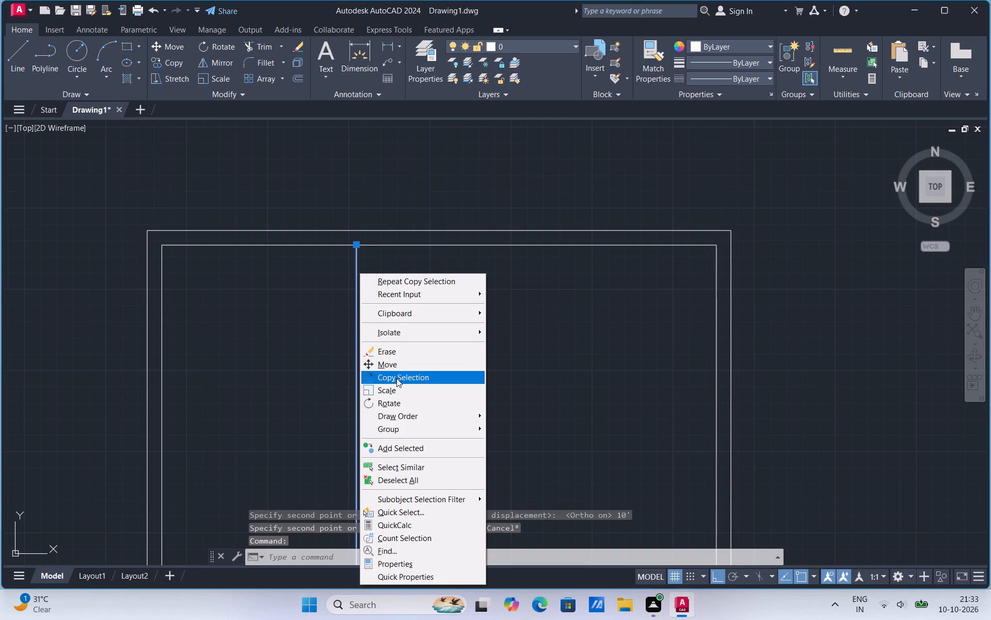
{"action": "left_click", "coordinate": [396, 378]}
{"action": "left_click", "coordinate": [357, 245]}
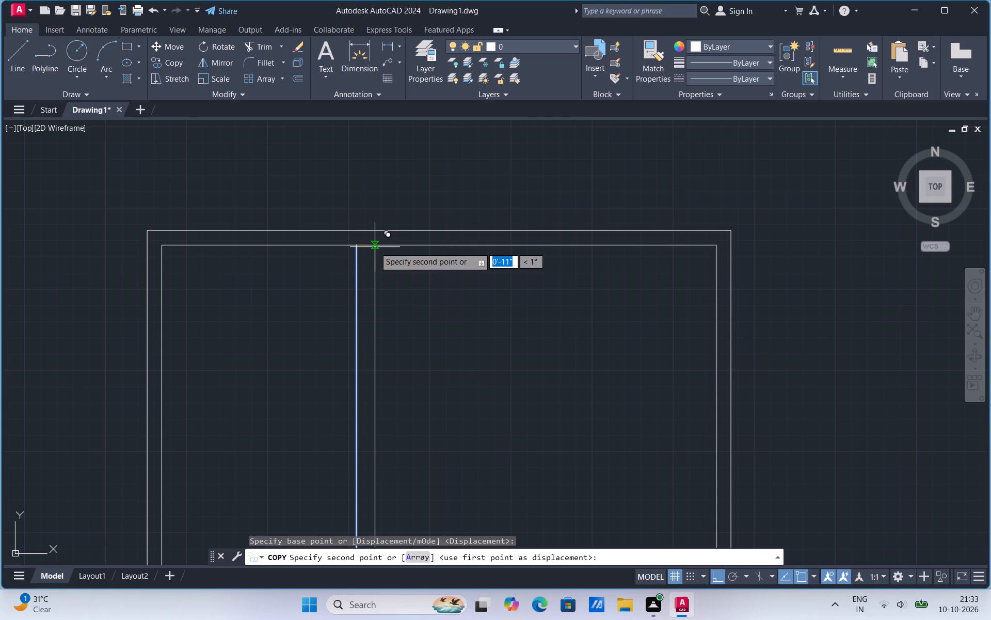
{"action": "type", "text": "9\""}
{"action": "key", "text": "Return"}
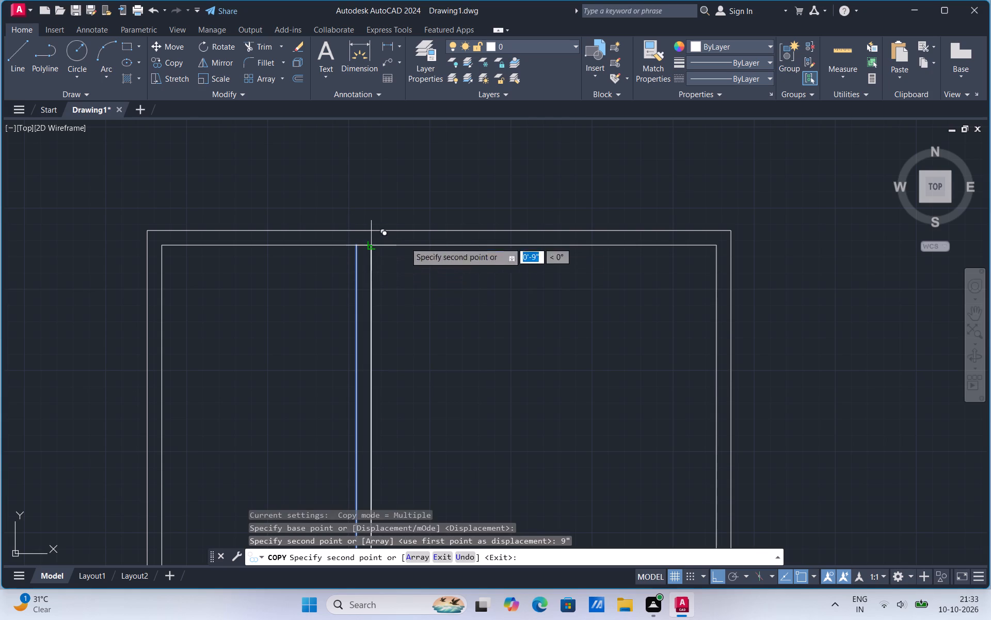
{"action": "key", "text": "Escape"}
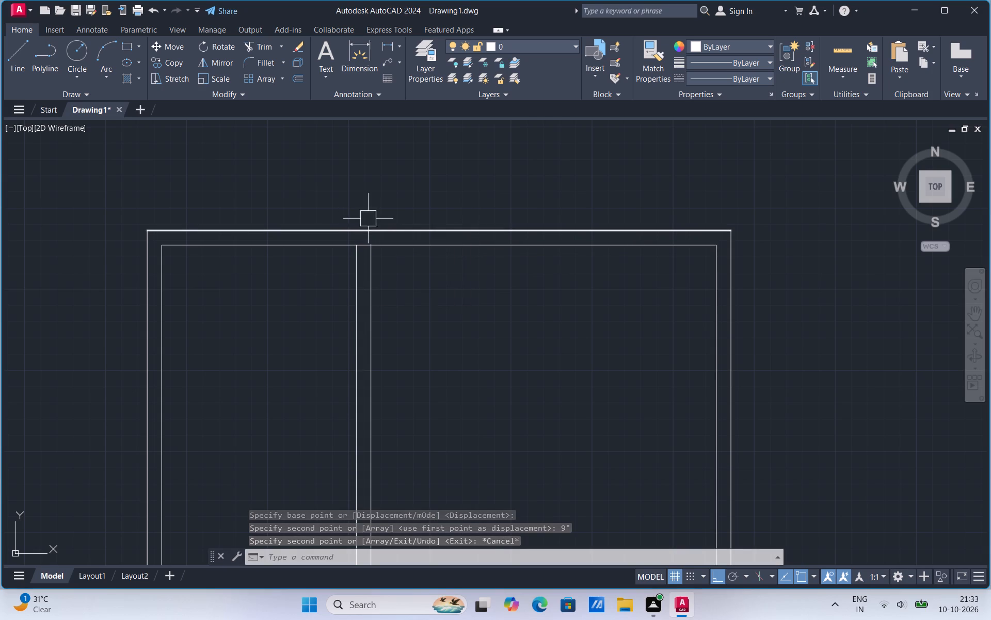
Copy the inner right wall line 10' to the left from its upper end.
{"action": "left_click", "coordinate": [714, 303]}
{"action": "right_click", "coordinate": [714, 303]}
{"action": "left_click", "coordinate": [762, 382]}
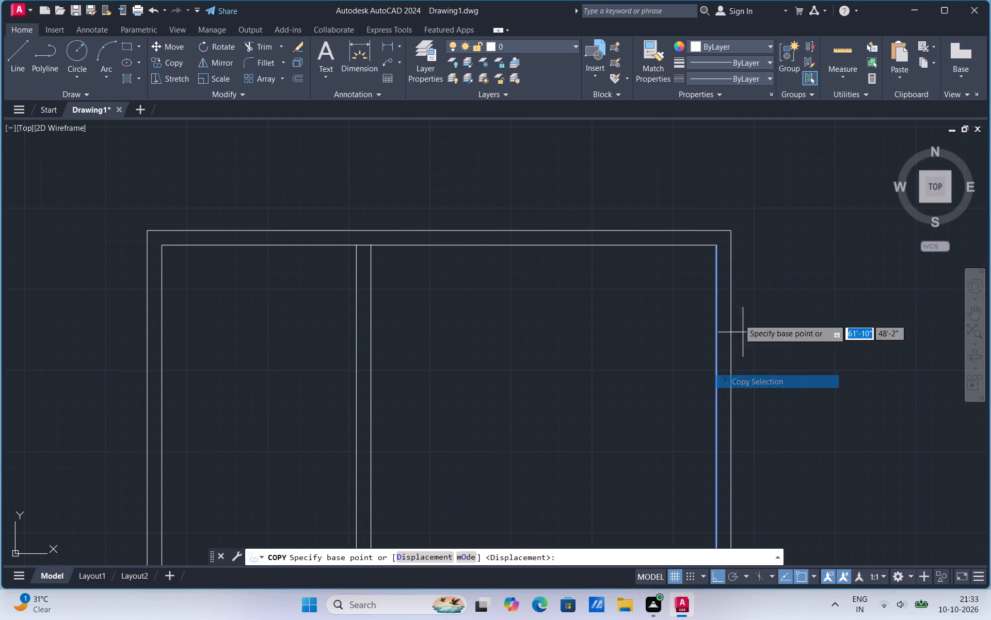
{"action": "left_click", "coordinate": [715, 244]}
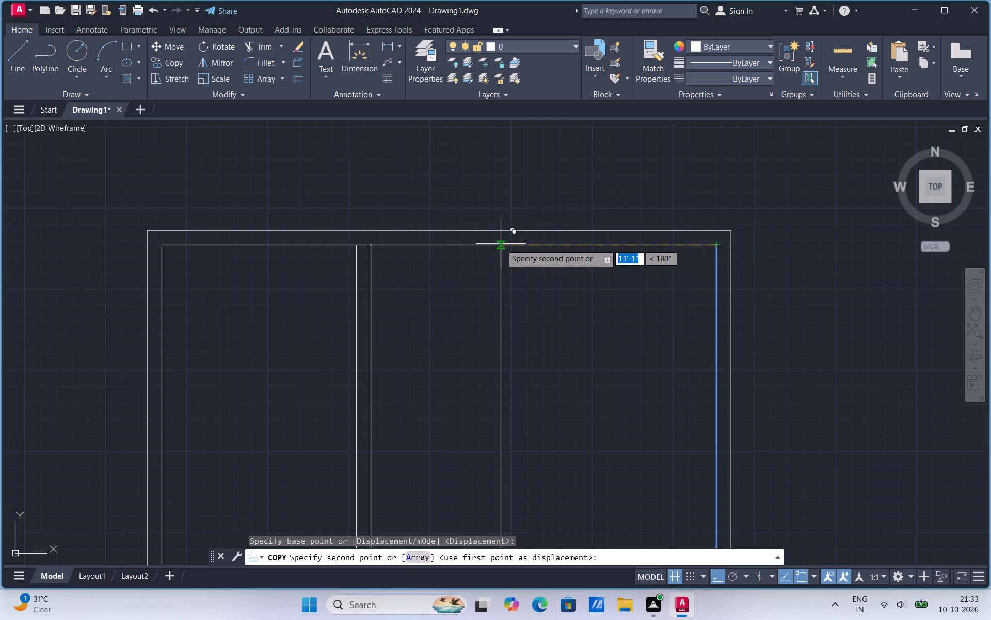
{"action": "type", "text": "10'"}
{"action": "key", "text": "Return"}
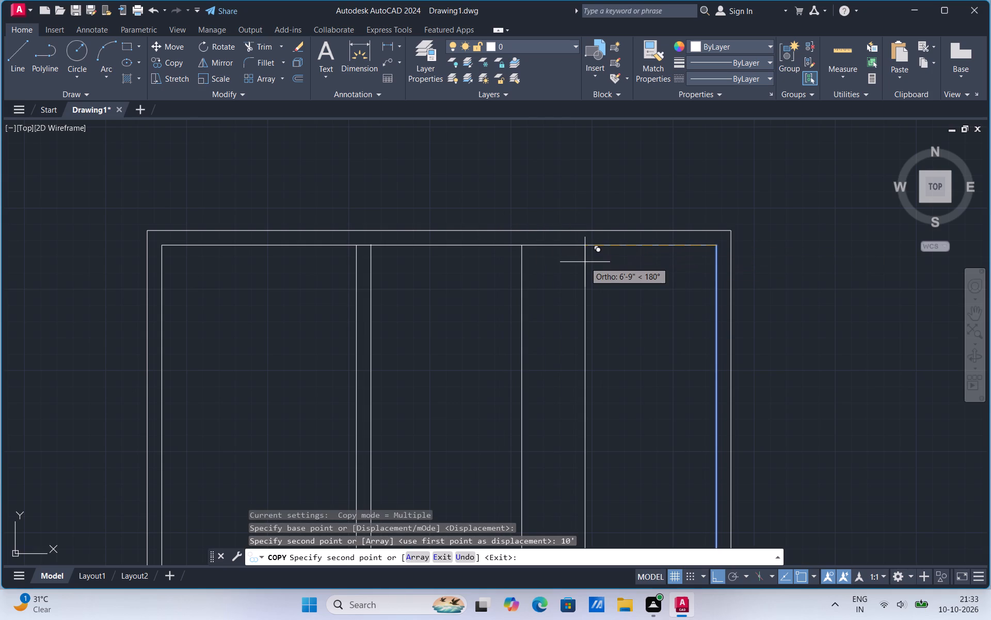
{"action": "key", "text": "Escape"}
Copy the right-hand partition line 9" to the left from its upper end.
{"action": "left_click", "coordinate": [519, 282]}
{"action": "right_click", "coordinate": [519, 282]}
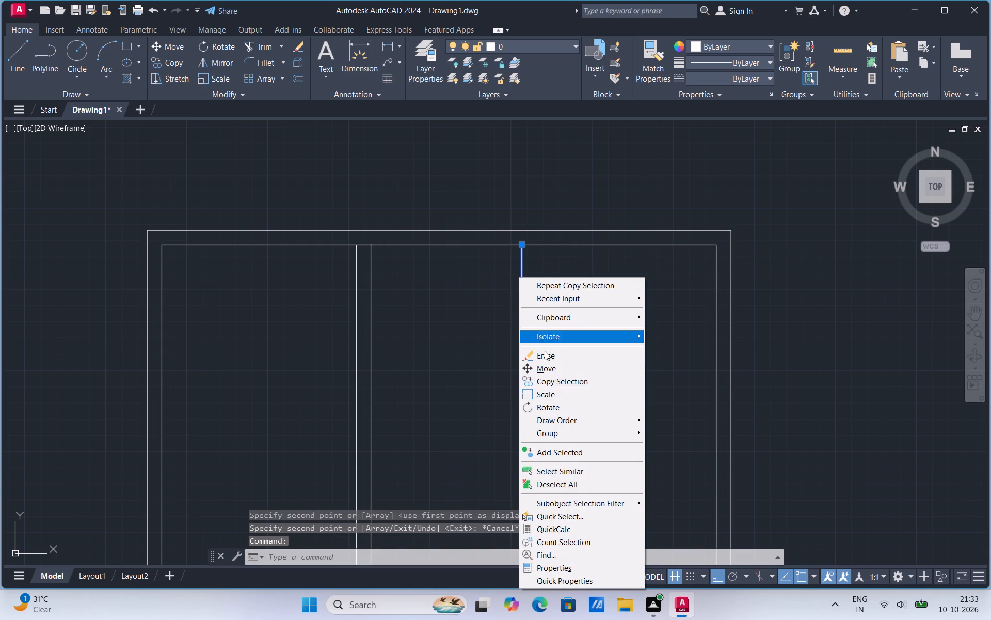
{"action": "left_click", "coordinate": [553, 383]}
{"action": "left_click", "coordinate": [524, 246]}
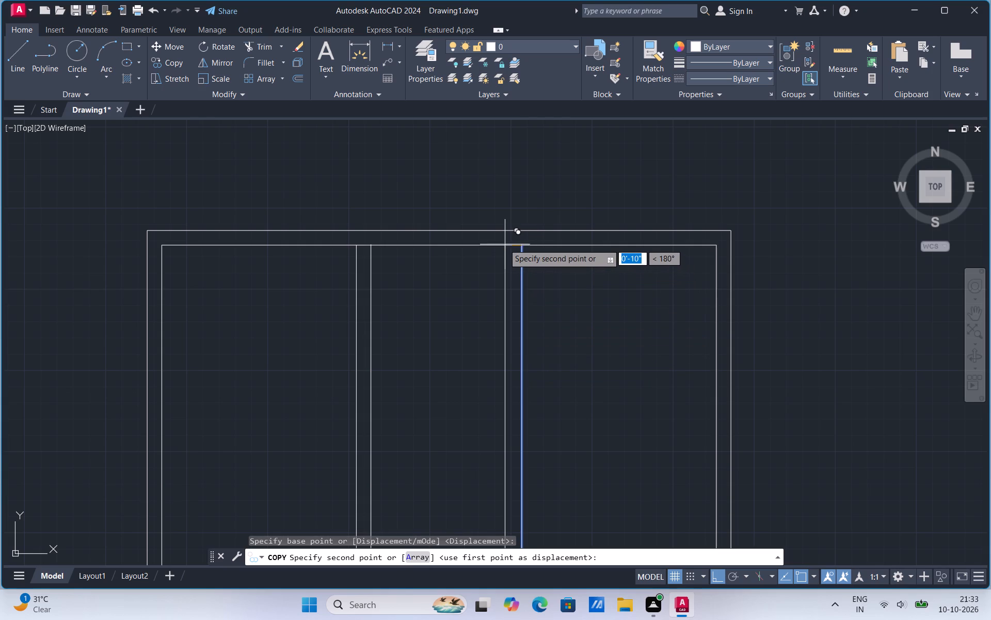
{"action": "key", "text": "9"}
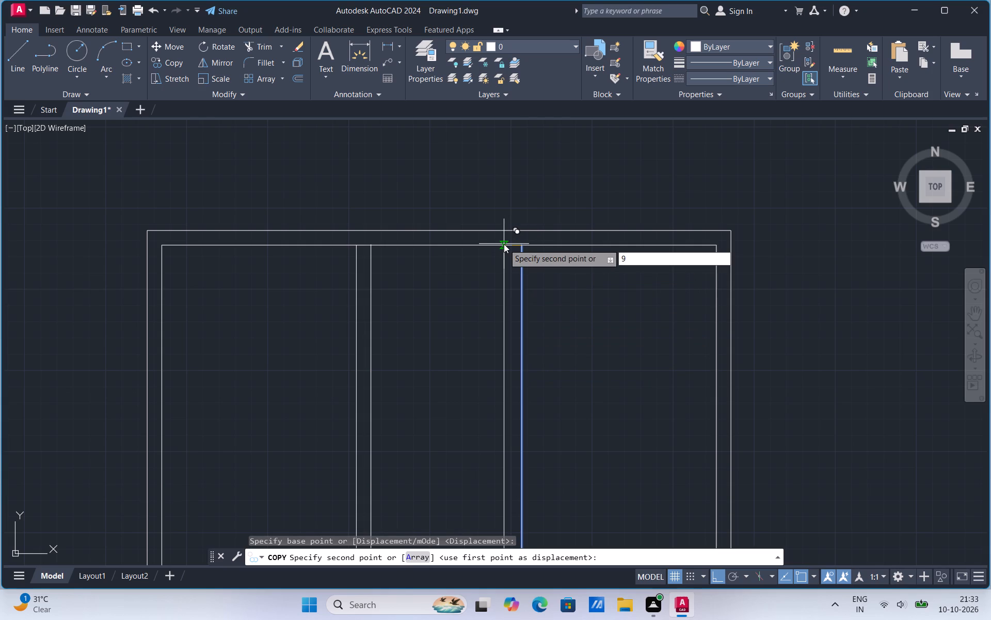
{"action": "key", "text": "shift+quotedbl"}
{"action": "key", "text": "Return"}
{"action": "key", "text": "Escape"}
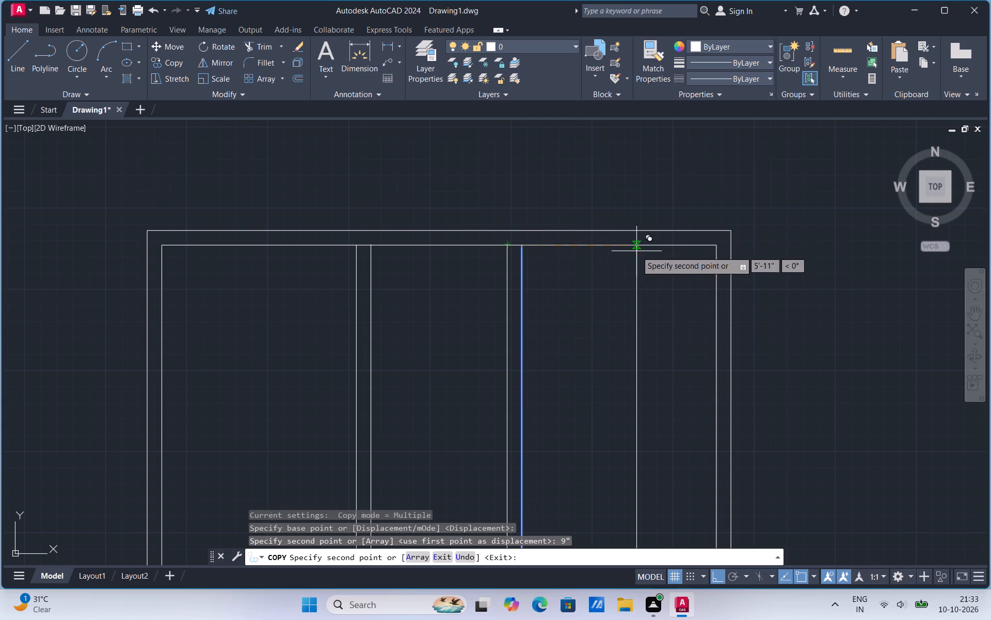
Erase the two 9" copies, leaving a single line for each vertical partition.
{"action": "left_click", "coordinate": [502, 316]}
{"action": "key", "text": "Delete"}
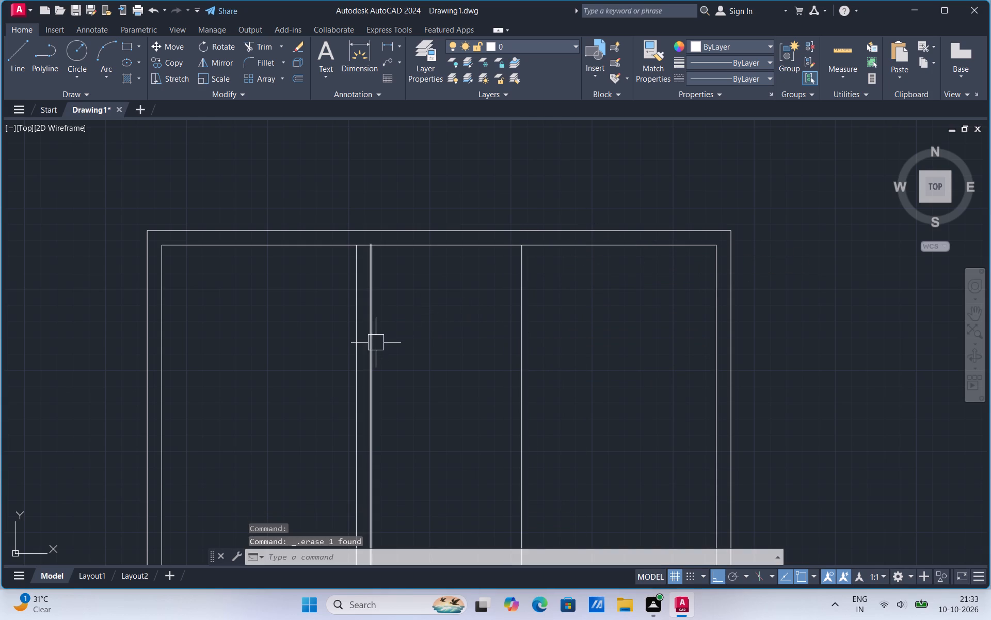
{"action": "left_click", "coordinate": [376, 343]}
{"action": "key", "text": "Delete"}
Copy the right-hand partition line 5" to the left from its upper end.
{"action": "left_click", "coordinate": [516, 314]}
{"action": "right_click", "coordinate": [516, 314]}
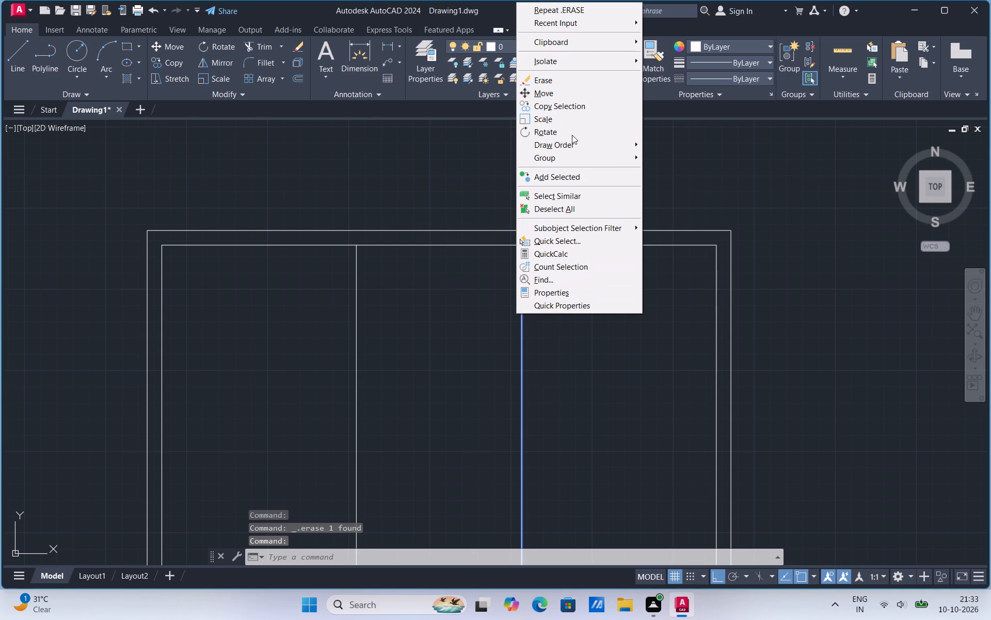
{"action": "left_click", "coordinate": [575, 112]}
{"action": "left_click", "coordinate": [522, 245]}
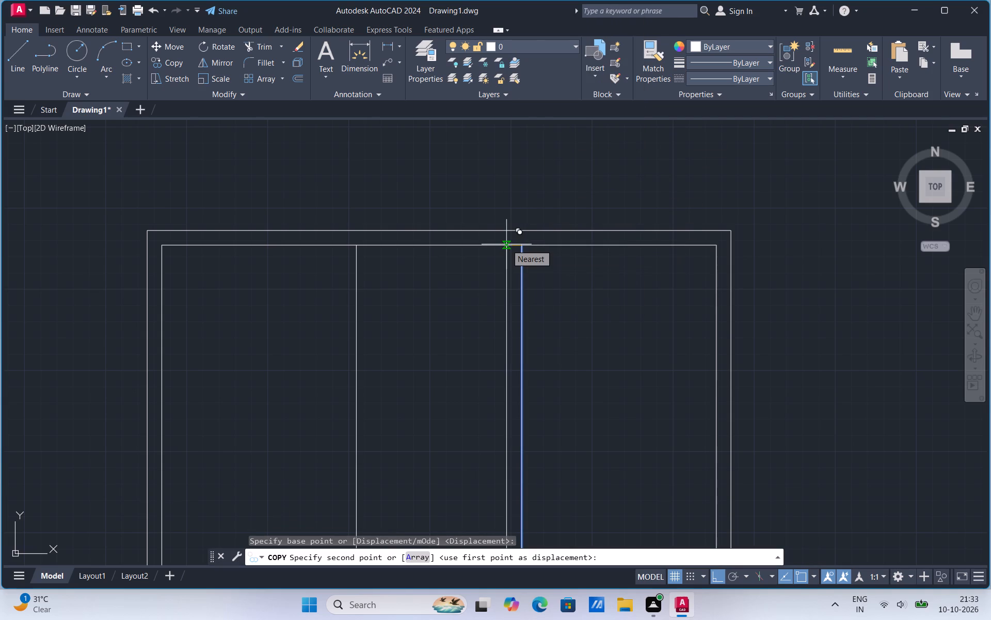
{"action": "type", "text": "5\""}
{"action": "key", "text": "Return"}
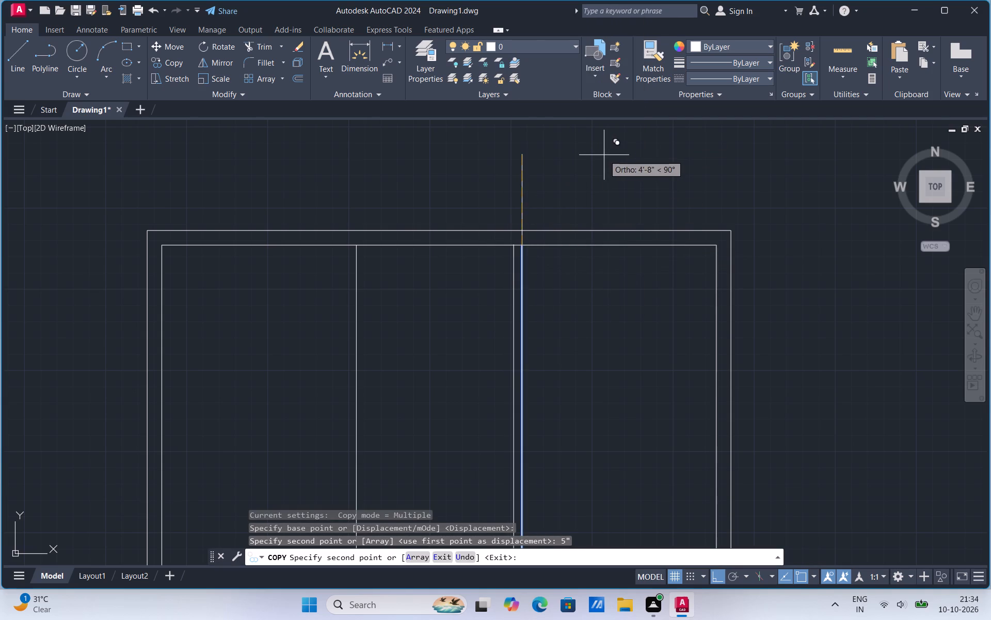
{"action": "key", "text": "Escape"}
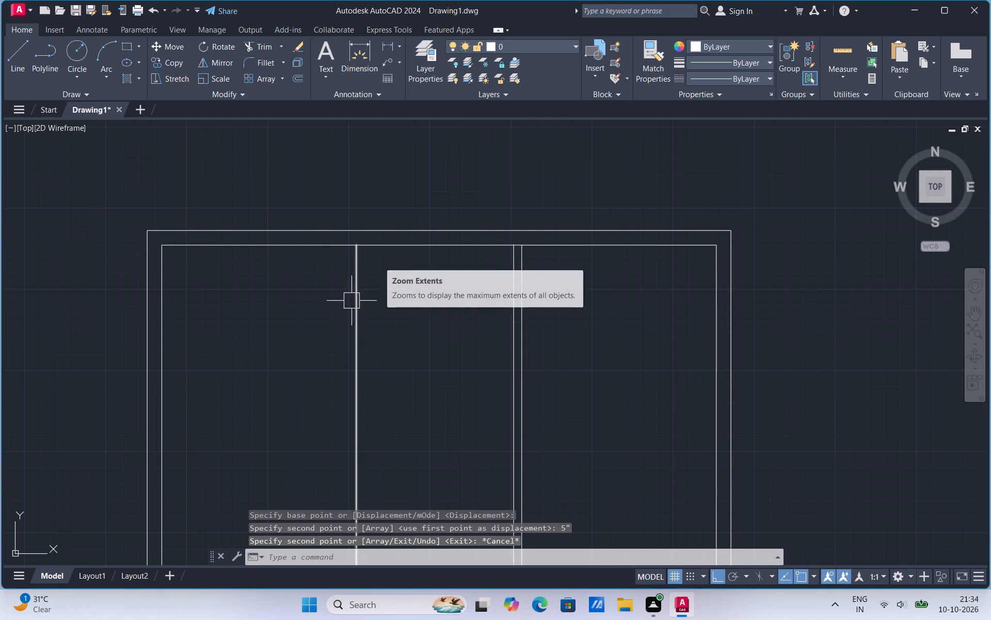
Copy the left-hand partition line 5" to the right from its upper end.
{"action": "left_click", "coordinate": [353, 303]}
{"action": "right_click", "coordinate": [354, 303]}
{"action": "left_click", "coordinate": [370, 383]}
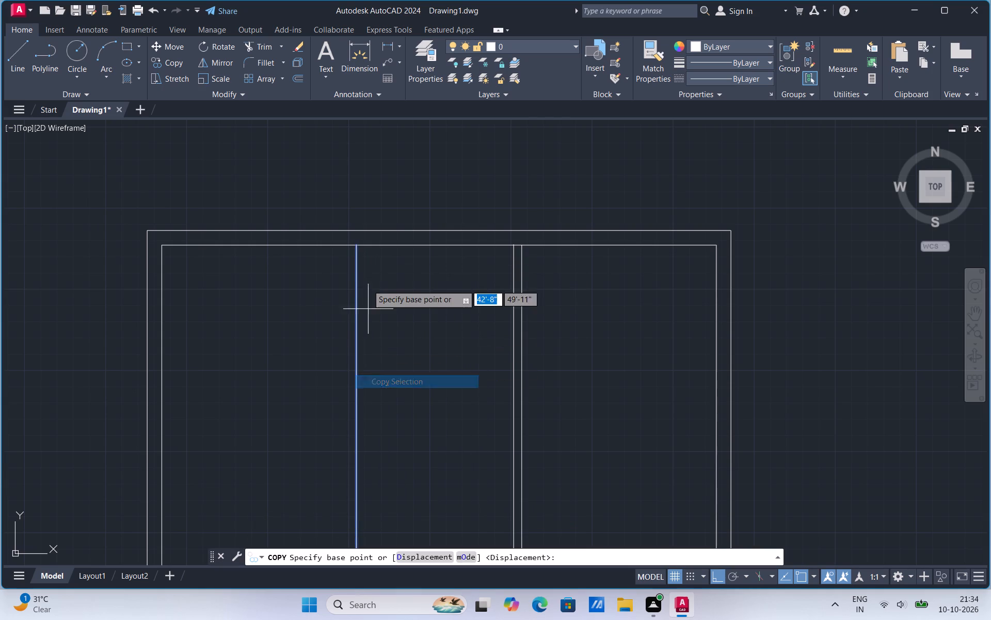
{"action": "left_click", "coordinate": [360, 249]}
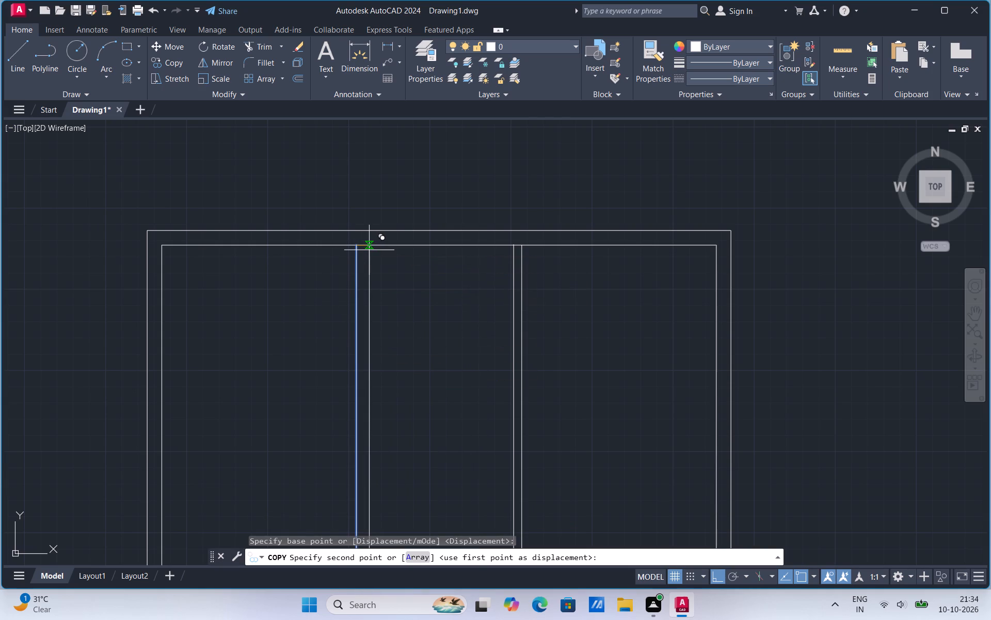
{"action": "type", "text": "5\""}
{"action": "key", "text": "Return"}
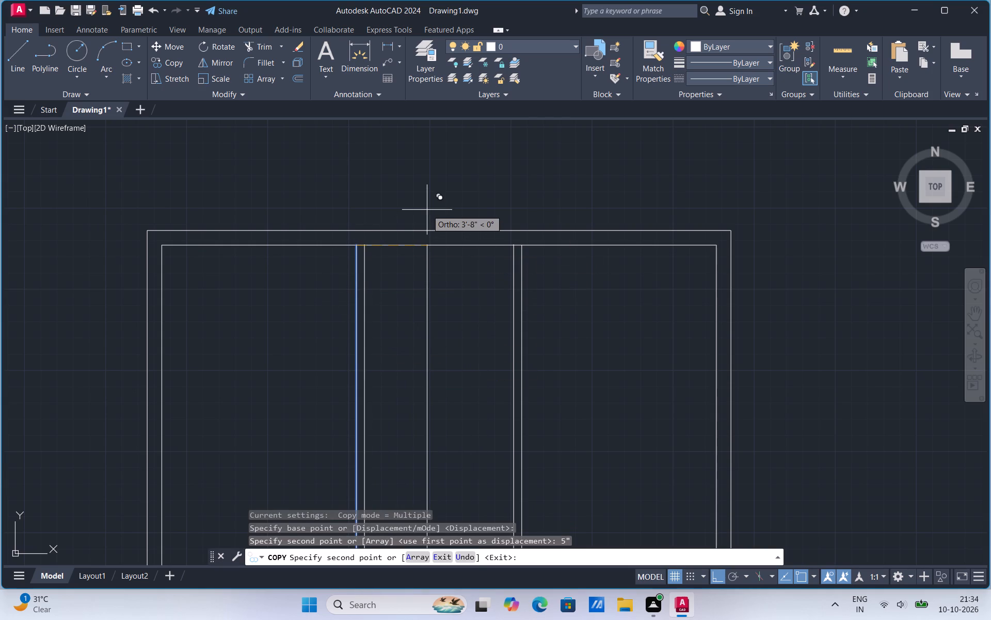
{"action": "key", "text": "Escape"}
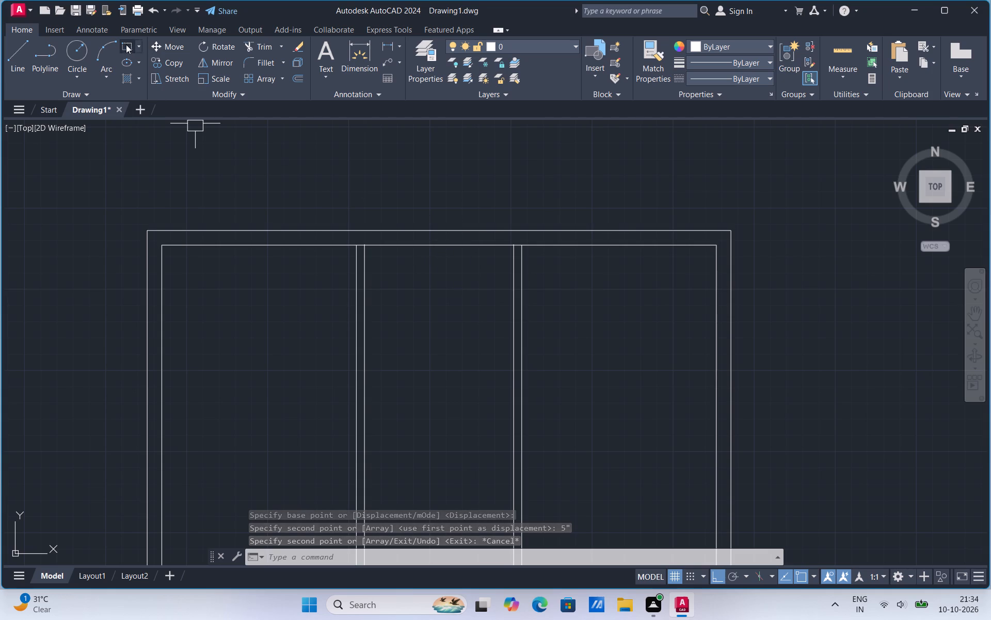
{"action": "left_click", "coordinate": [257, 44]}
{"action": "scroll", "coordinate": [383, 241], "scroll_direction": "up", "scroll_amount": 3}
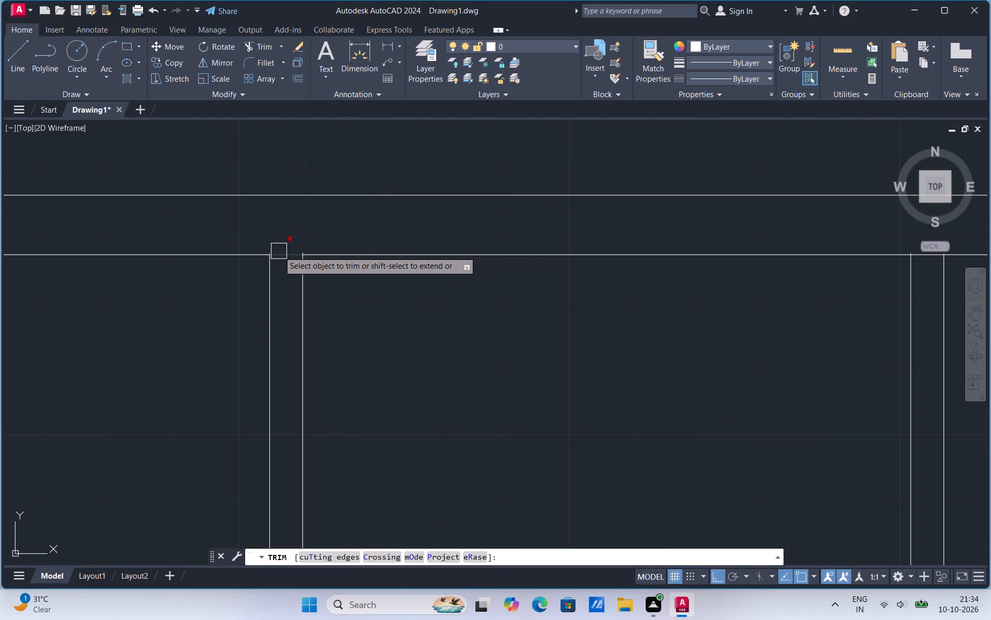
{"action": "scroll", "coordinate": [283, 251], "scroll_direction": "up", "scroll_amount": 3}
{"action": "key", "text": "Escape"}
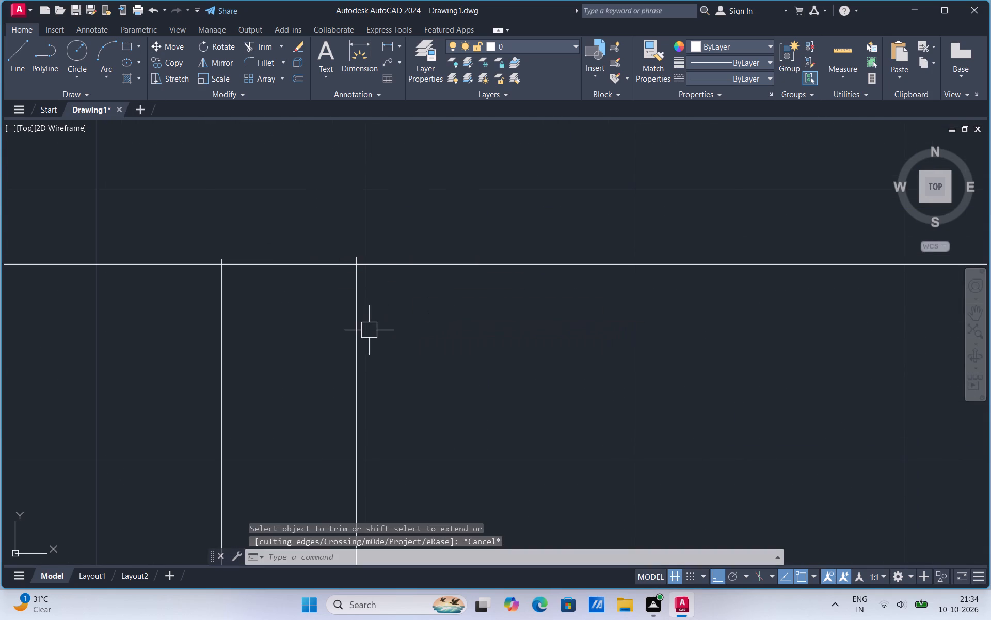
Erase all four vertical partition lines, keeping only the outer and inner wall lines.
{"action": "left_click", "coordinate": [358, 321]}
{"action": "key", "text": "Delete"}
{"action": "left_click", "coordinate": [217, 321]}
{"action": "key", "text": "Delete"}
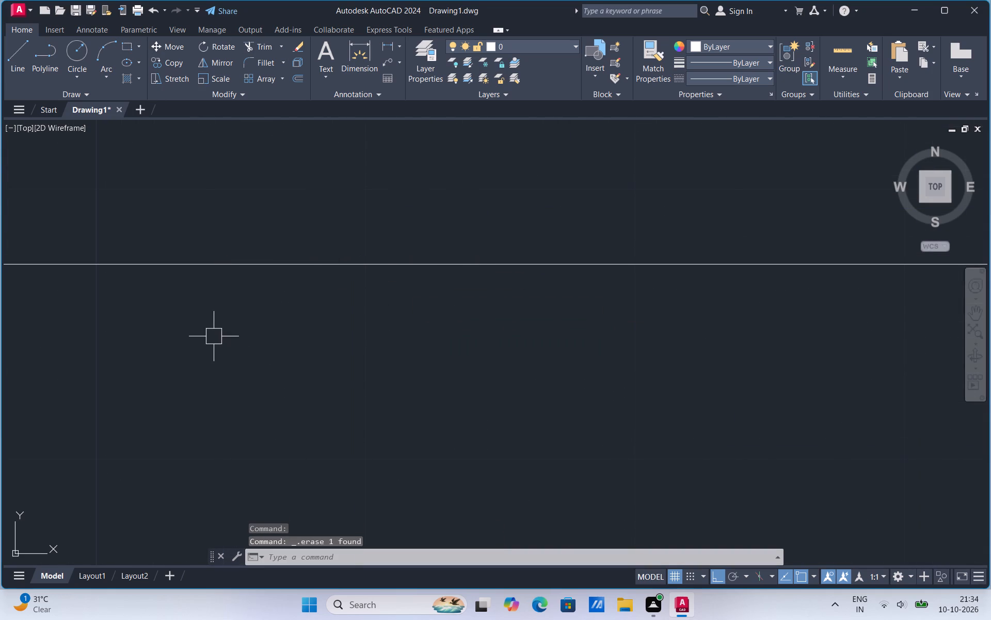
{"action": "scroll", "coordinate": [213, 336], "scroll_direction": "down", "scroll_amount": 4}
{"action": "scroll", "coordinate": [610, 331], "scroll_direction": "up", "scroll_amount": 3}
{"action": "left_click", "coordinate": [624, 345]}
{"action": "key", "text": "Delete"}
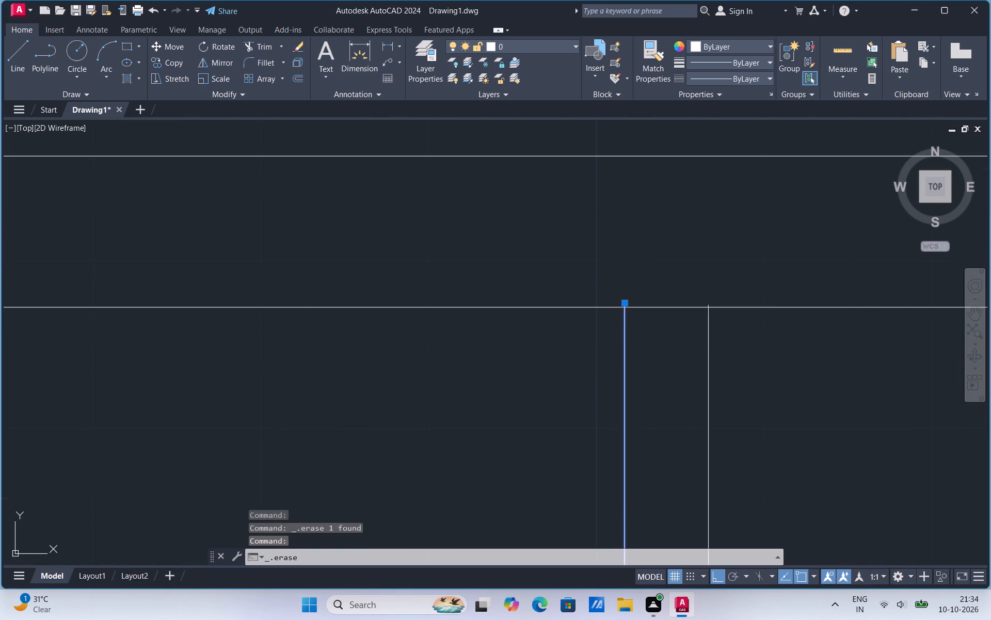
{"action": "left_click", "coordinate": [704, 345]}
{"action": "key", "text": "Delete"}
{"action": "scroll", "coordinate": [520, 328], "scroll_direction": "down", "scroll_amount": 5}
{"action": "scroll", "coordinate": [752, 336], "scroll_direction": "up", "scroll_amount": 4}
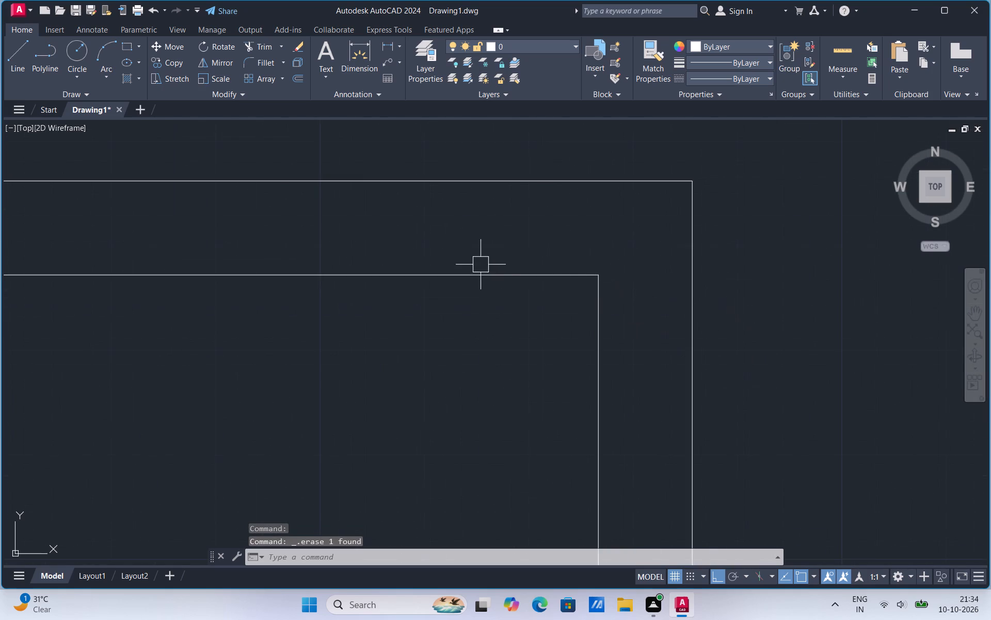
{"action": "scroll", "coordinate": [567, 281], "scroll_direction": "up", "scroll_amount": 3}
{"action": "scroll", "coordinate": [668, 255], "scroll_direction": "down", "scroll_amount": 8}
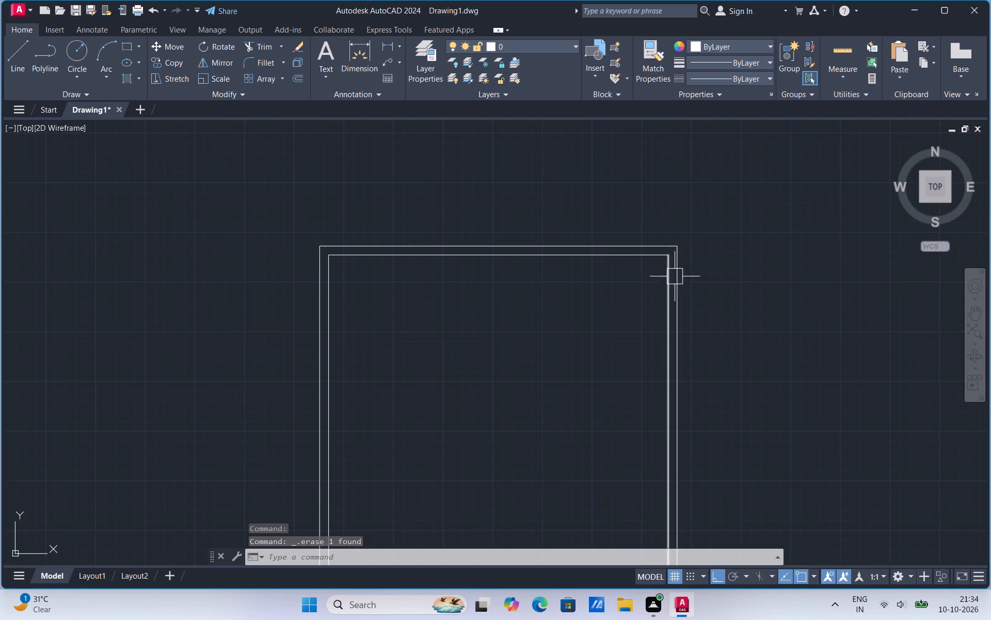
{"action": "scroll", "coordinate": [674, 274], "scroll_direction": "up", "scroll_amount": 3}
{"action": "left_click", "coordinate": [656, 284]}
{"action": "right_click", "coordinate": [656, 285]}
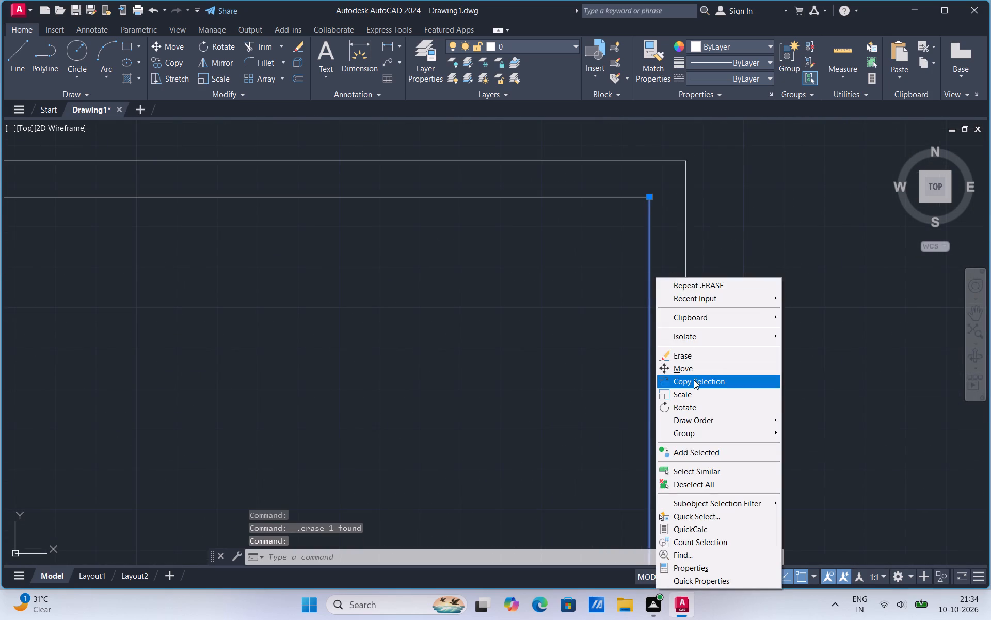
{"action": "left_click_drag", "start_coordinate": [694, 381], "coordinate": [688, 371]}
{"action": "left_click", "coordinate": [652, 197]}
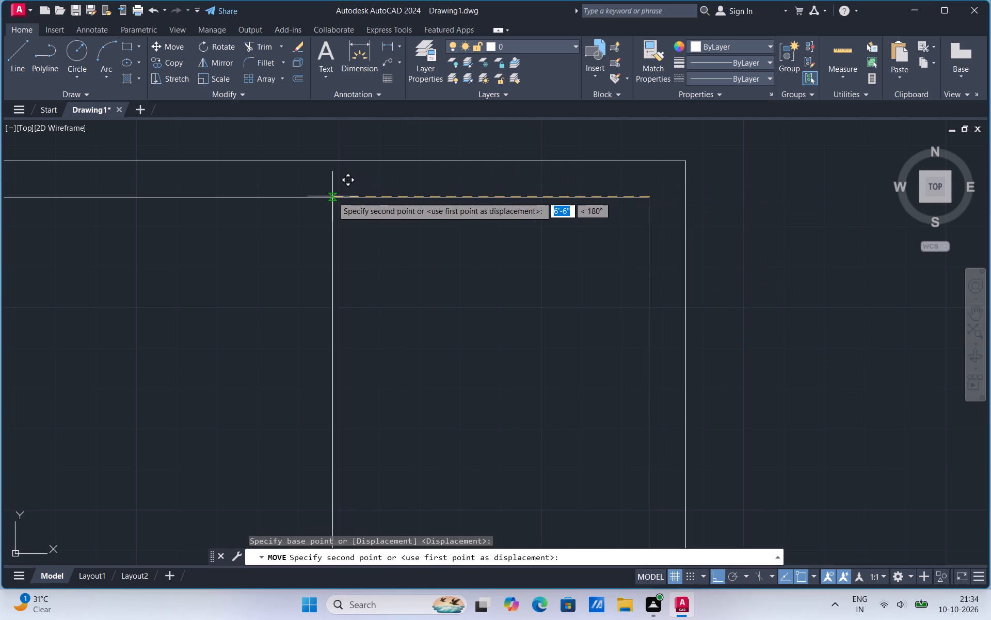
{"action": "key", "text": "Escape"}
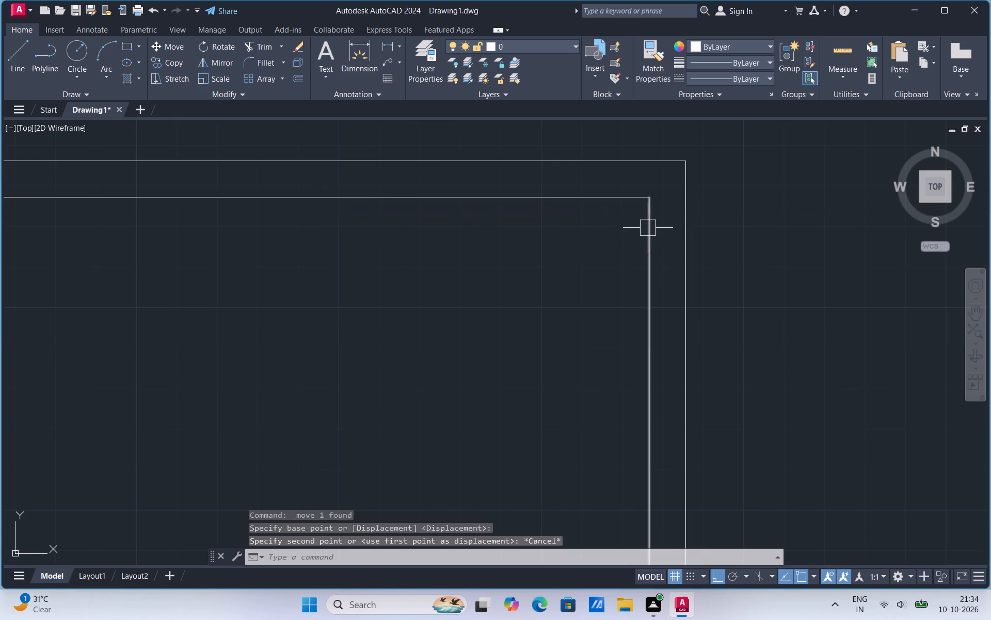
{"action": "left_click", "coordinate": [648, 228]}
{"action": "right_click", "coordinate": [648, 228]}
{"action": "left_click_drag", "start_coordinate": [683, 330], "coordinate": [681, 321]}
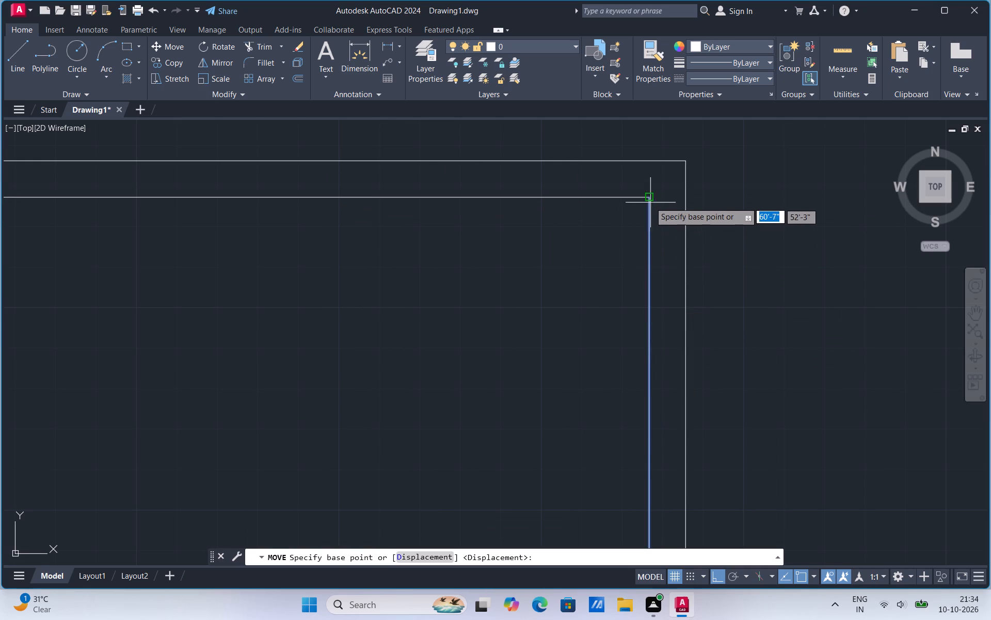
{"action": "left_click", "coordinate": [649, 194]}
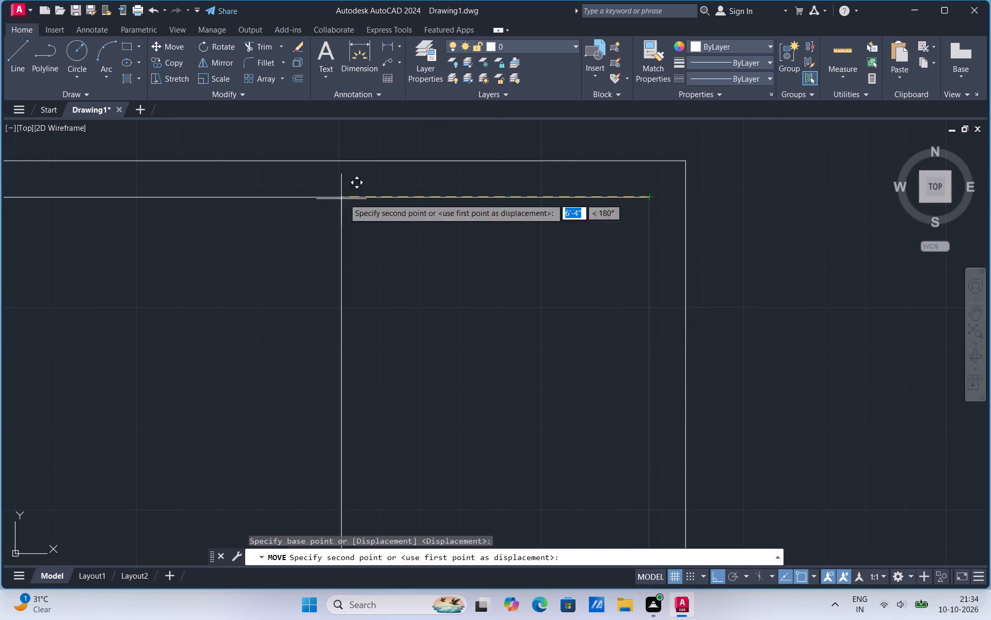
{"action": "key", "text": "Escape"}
Copy the inner right wall line 10' to the left from its upper end.
{"action": "left_click", "coordinate": [656, 233]}
{"action": "right_click", "coordinate": [644, 249]}
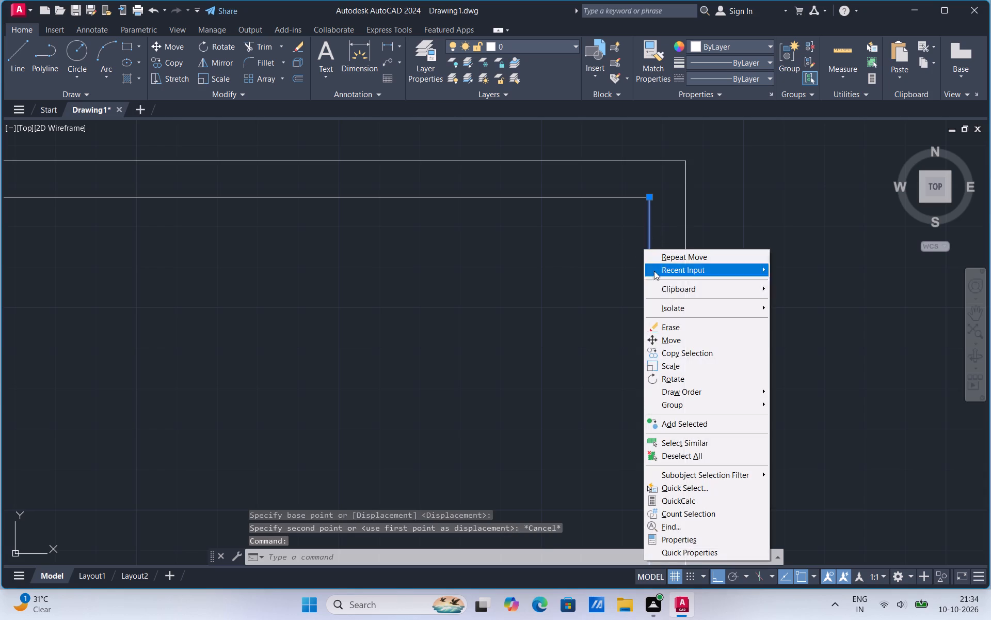
{"action": "left_click", "coordinate": [676, 354]}
{"action": "left_click", "coordinate": [649, 196]}
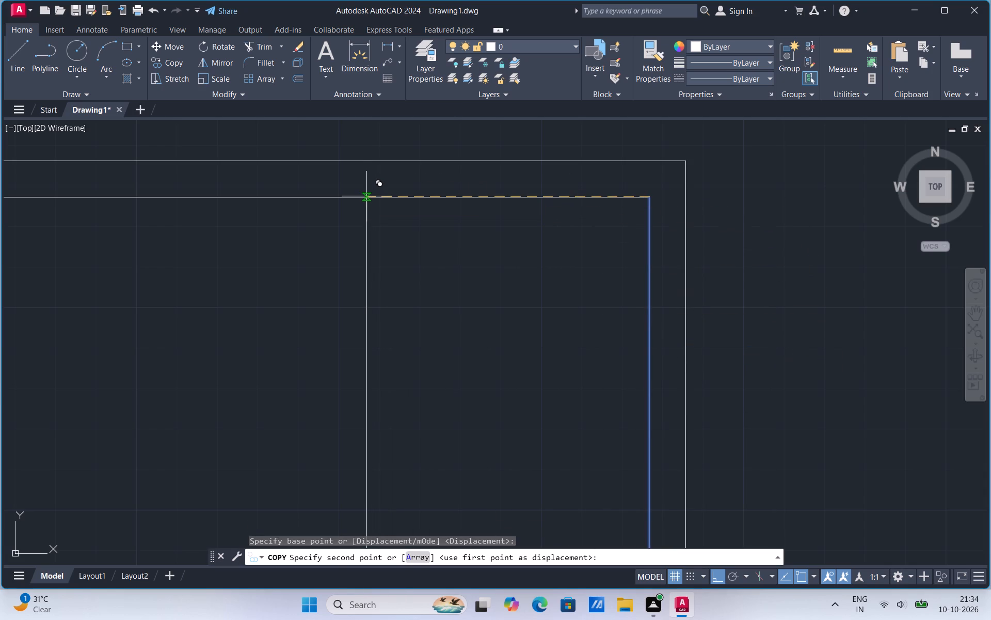
{"action": "type", "text": "10'"}
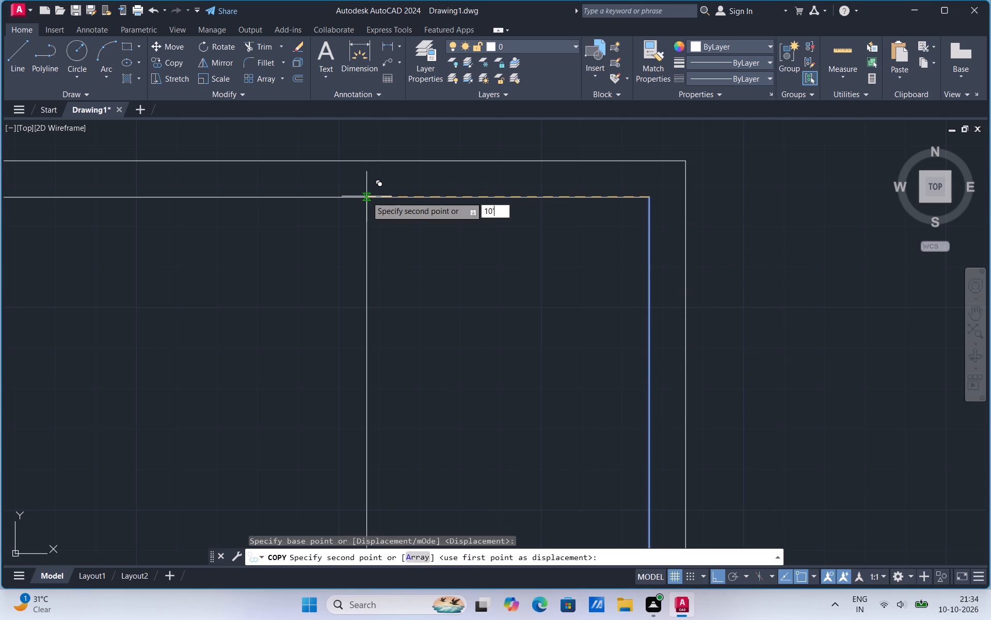
{"action": "key", "text": "Return"}
{"action": "scroll", "coordinate": [727, 298], "scroll_direction": "down", "scroll_amount": 3}
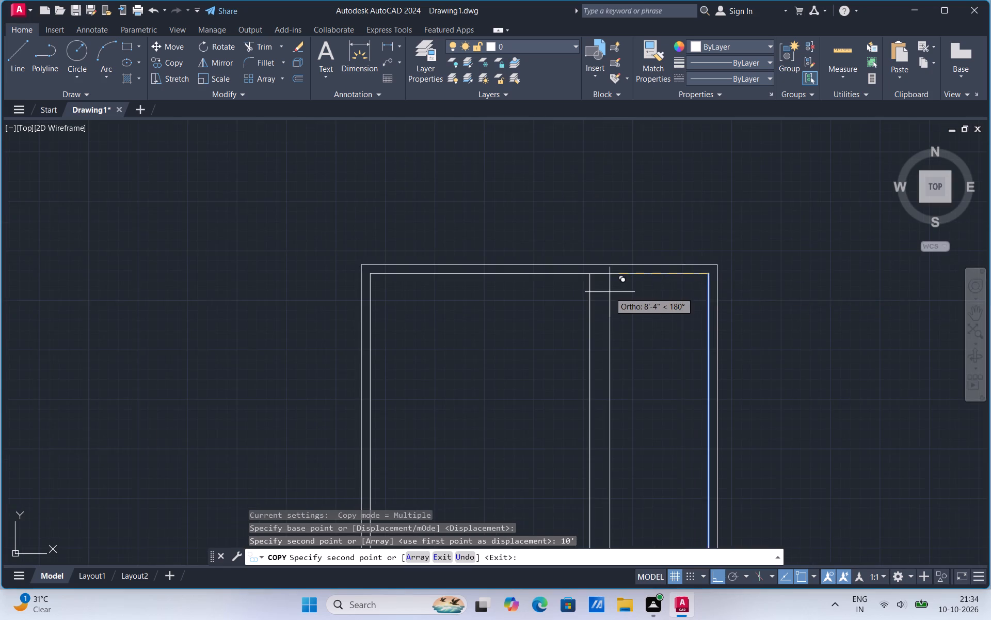
{"action": "scroll", "coordinate": [610, 292], "scroll_direction": "up", "scroll_amount": 2}
{"action": "key", "text": "Escape"}
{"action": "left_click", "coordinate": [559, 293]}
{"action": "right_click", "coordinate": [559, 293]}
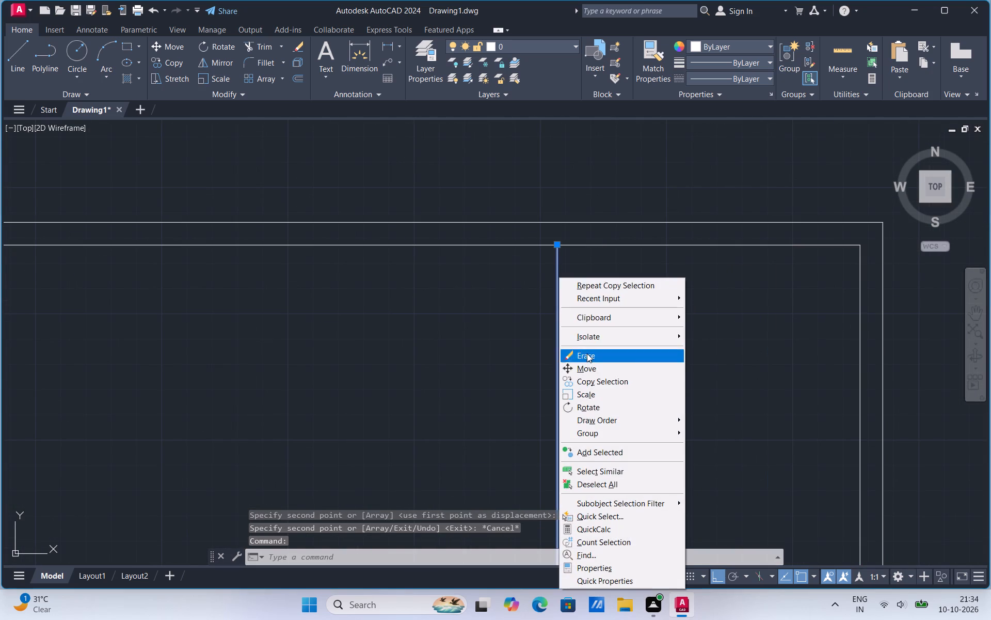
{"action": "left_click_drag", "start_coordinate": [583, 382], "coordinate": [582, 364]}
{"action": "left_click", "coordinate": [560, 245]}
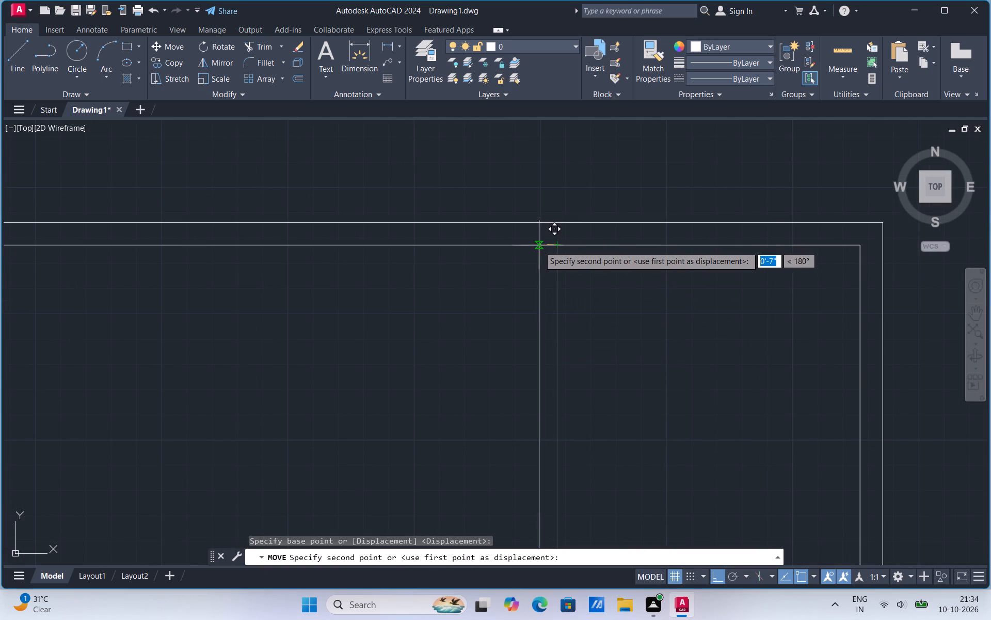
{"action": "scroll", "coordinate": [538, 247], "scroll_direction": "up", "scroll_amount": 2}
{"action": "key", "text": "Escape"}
Copy the new partition line 5" to the left from its upper end to give the right-hand partition its thickness.
{"action": "left_click", "coordinate": [591, 278]}
{"action": "right_click", "coordinate": [591, 278]}
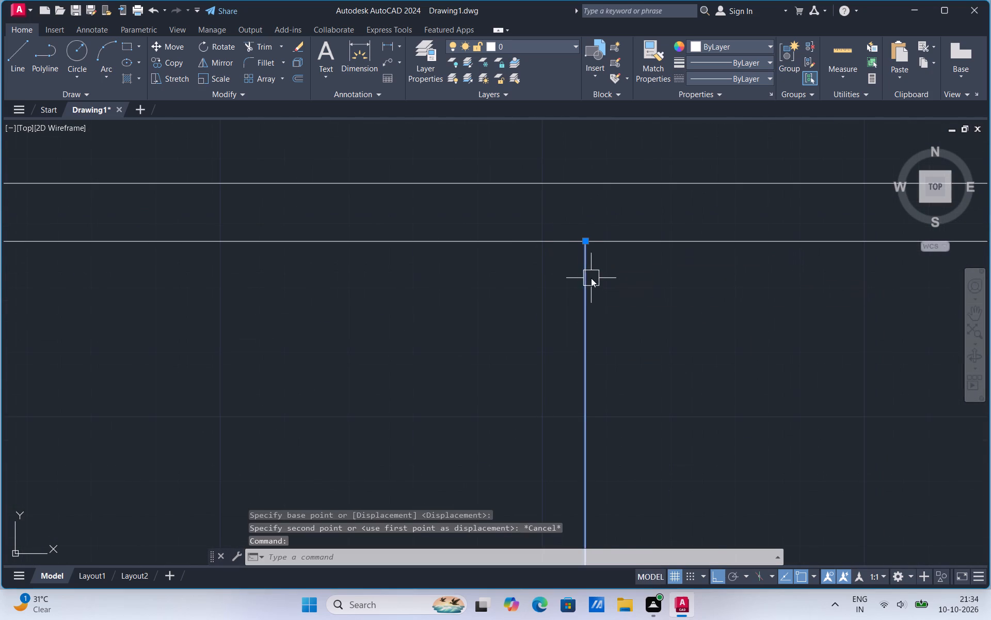
{"action": "left_click_drag", "start_coordinate": [618, 382], "coordinate": [614, 375]}
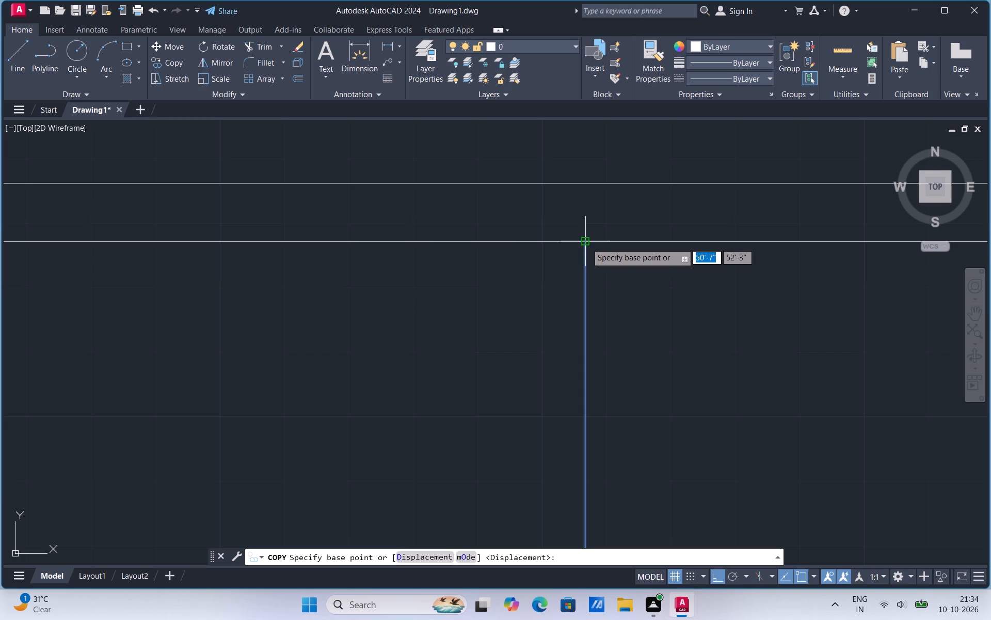
{"action": "left_click", "coordinate": [586, 243]}
{"action": "type", "text": "5\""}
{"action": "key", "text": "Return"}
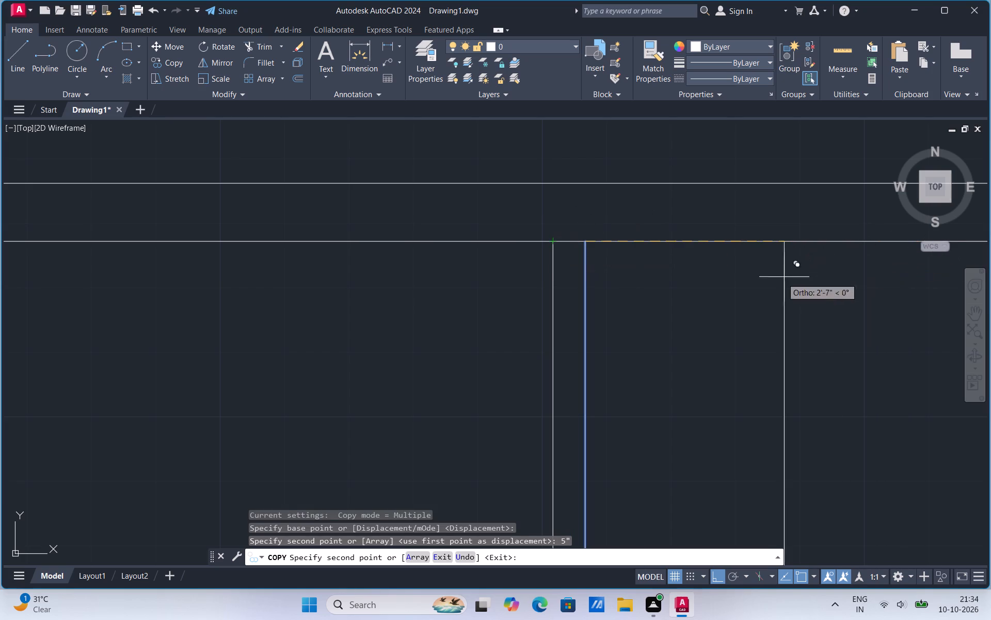
{"action": "key", "text": "Escape"}
Copy the inner left wall line 10' to the right from its upper end.
{"action": "scroll", "coordinate": [749, 303], "scroll_direction": "down", "scroll_amount": 3}
{"action": "left_click", "coordinate": [361, 332]}
{"action": "right_click", "coordinate": [361, 332]}
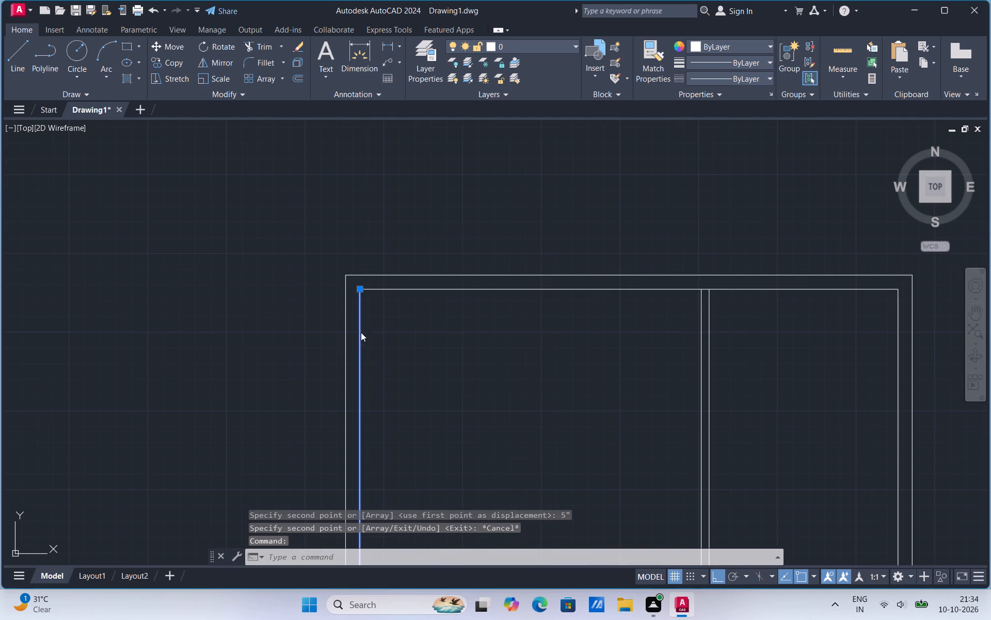
{"action": "left_click", "coordinate": [388, 126]}
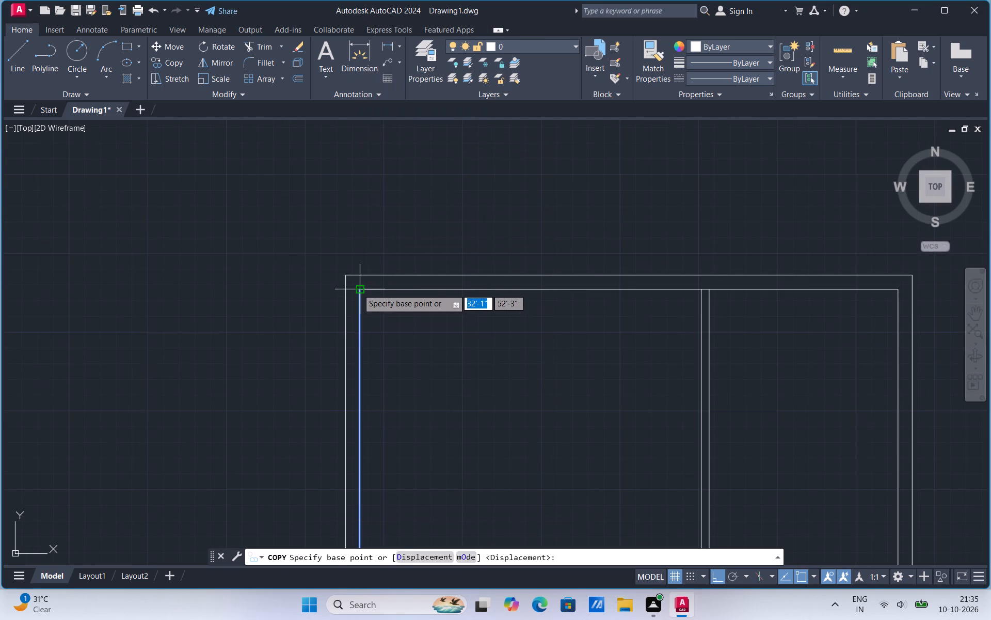
{"action": "left_click", "coordinate": [358, 289]}
{"action": "scroll", "coordinate": [481, 292], "scroll_direction": "up", "scroll_amount": 1}
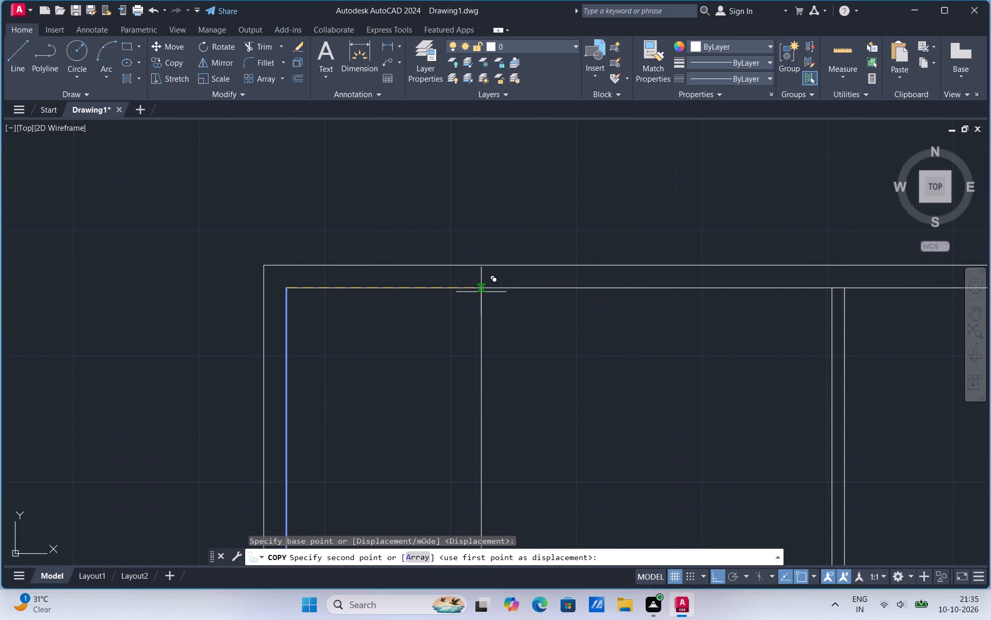
{"action": "type", "text": "10'"}
{"action": "key", "text": "Return"}
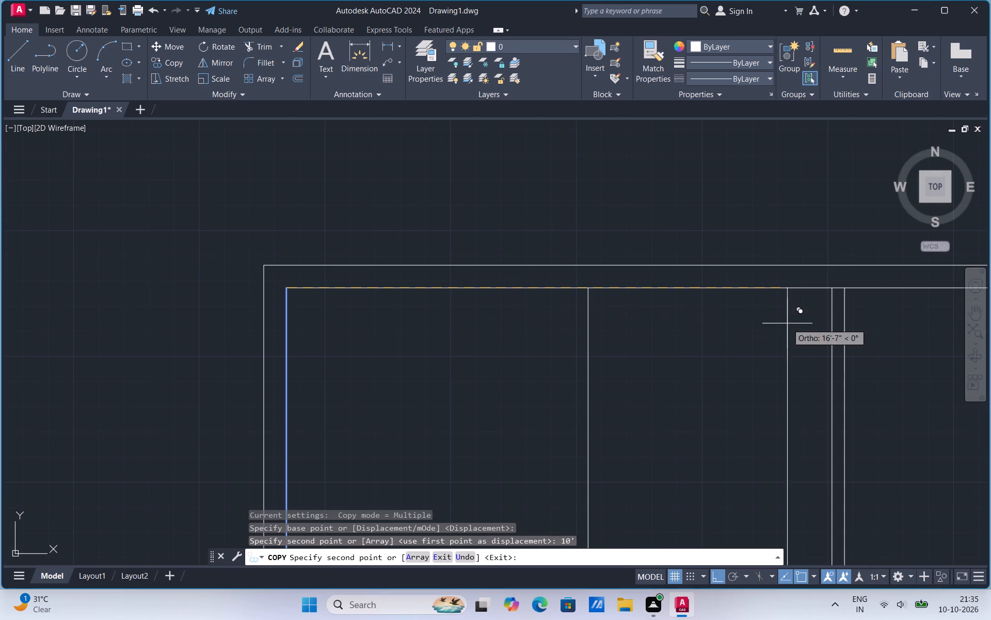
{"action": "key", "text": "Escape"}
Copy the new left-hand partition line 5" to the right from its upper end to give the partition its thickness.
{"action": "left_click", "coordinate": [594, 339]}
{"action": "right_click", "coordinate": [594, 339]}
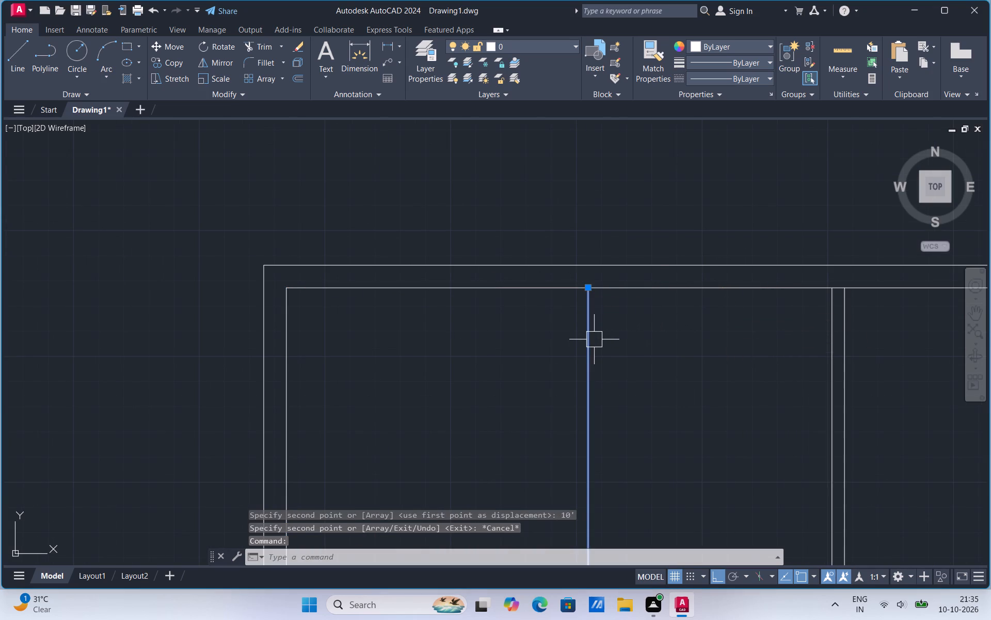
{"action": "left_click", "coordinate": [646, 133]}
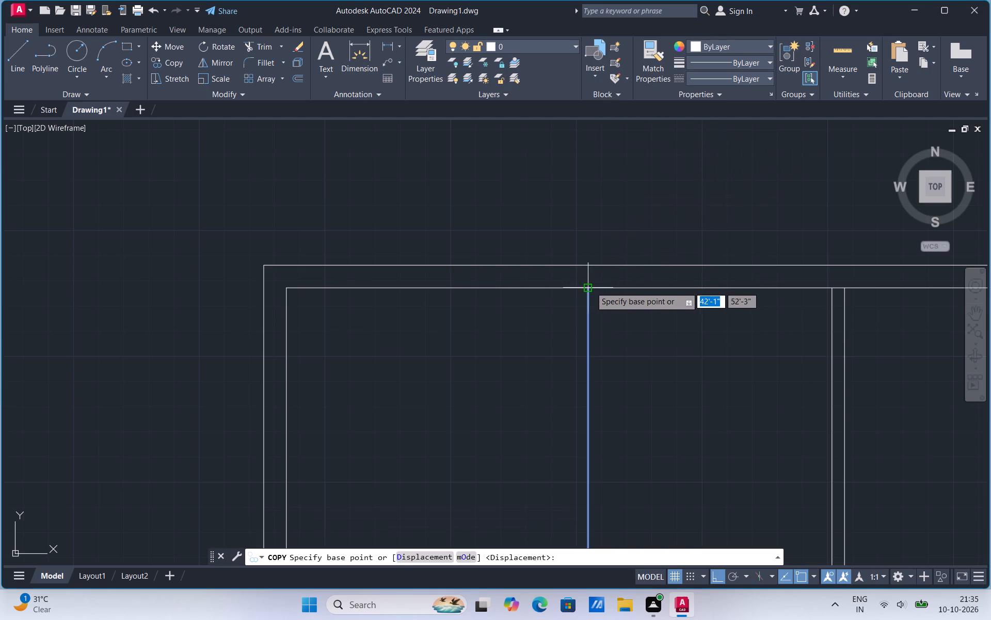
{"action": "left_click", "coordinate": [590, 287]}
{"action": "type", "text": "5\""}
{"action": "key", "text": "Return"}
{"action": "key", "text": "Escape"}
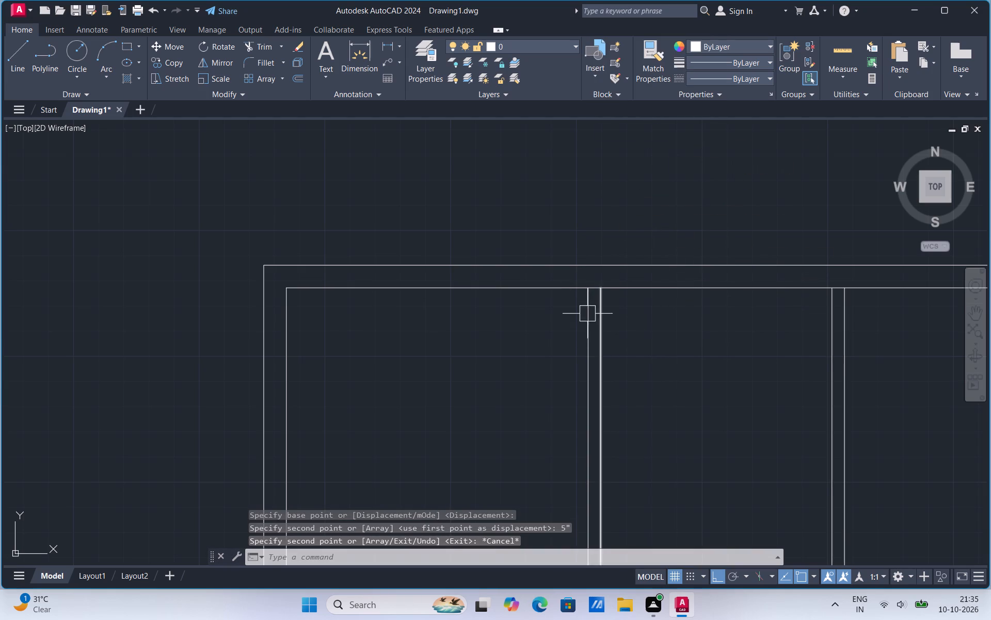
Trim the inner top wall line between the paired lines of both vertical partitions.
{"action": "left_click", "coordinate": [249, 46]}
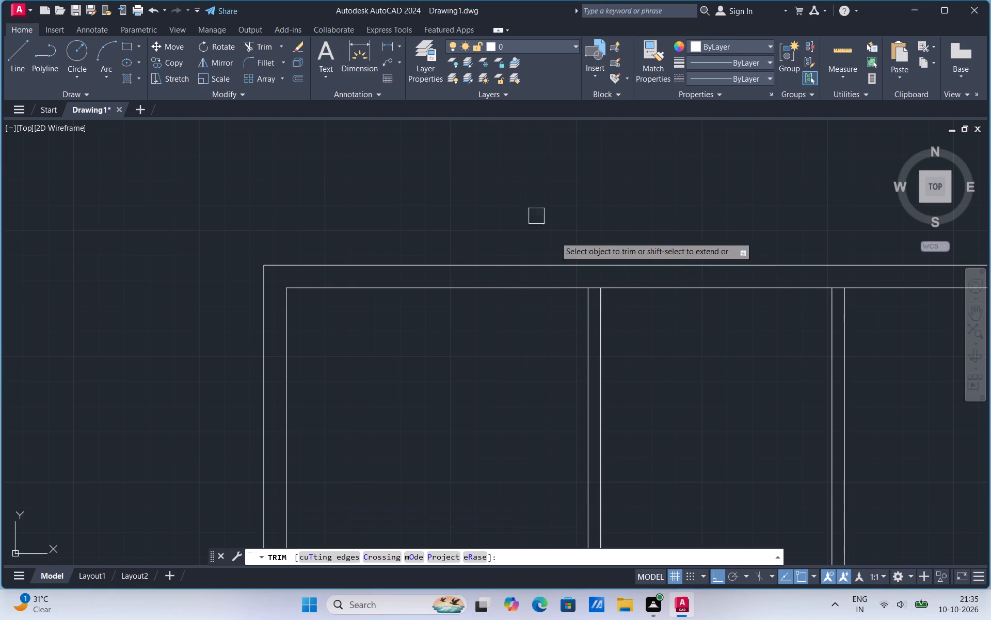
{"action": "scroll", "coordinate": [602, 283], "scroll_direction": "up", "scroll_amount": 4}
{"action": "left_click", "coordinate": [545, 310]}
{"action": "scroll", "coordinate": [358, 324], "scroll_direction": "down", "scroll_amount": 4}
{"action": "scroll", "coordinate": [810, 317], "scroll_direction": "up", "scroll_amount": 3}
{"action": "left_click", "coordinate": [750, 338]}
{"action": "scroll", "coordinate": [724, 292], "scroll_direction": "down", "scroll_amount": 5}
{"action": "key", "text": "Escape"}
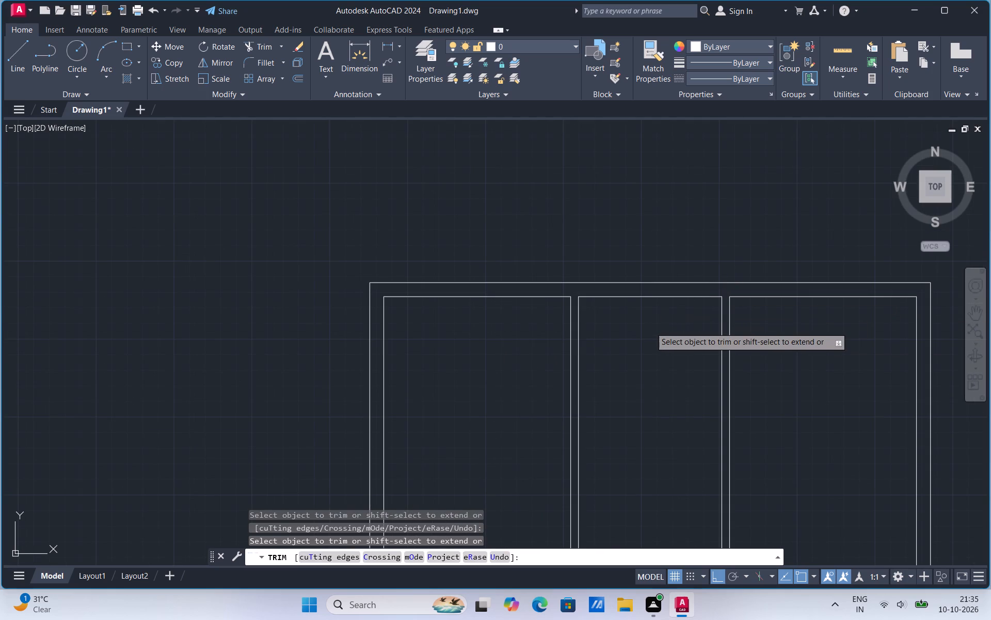
Copy the middle segment of the inner top wall line 3' down from its left end.
{"action": "scroll", "coordinate": [659, 305], "scroll_direction": "up", "scroll_amount": 2}
{"action": "left_click", "coordinate": [643, 288]}
{"action": "right_click", "coordinate": [643, 288]}
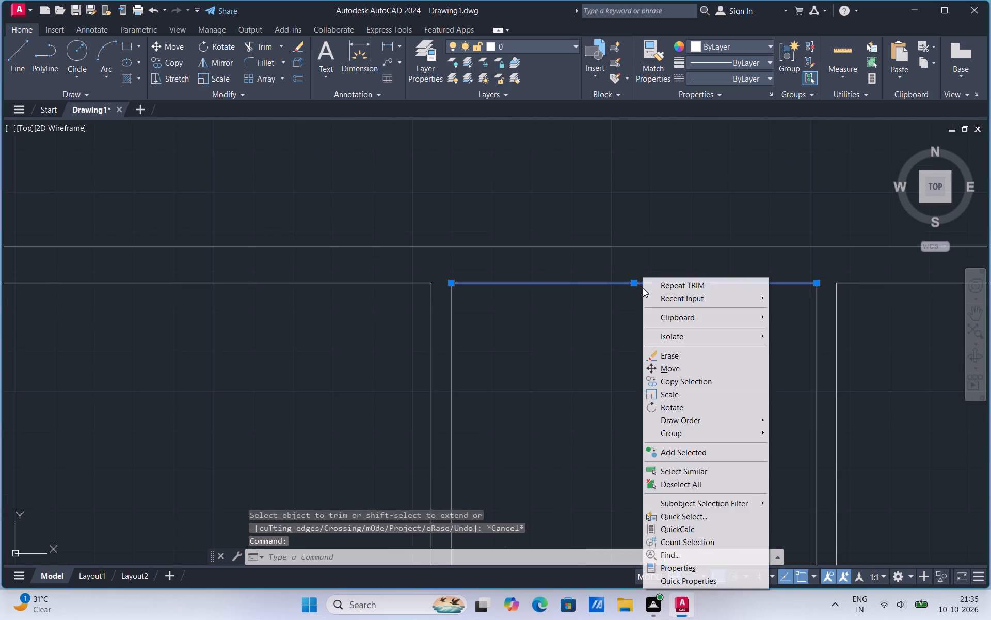
{"action": "left_click", "coordinate": [676, 380]}
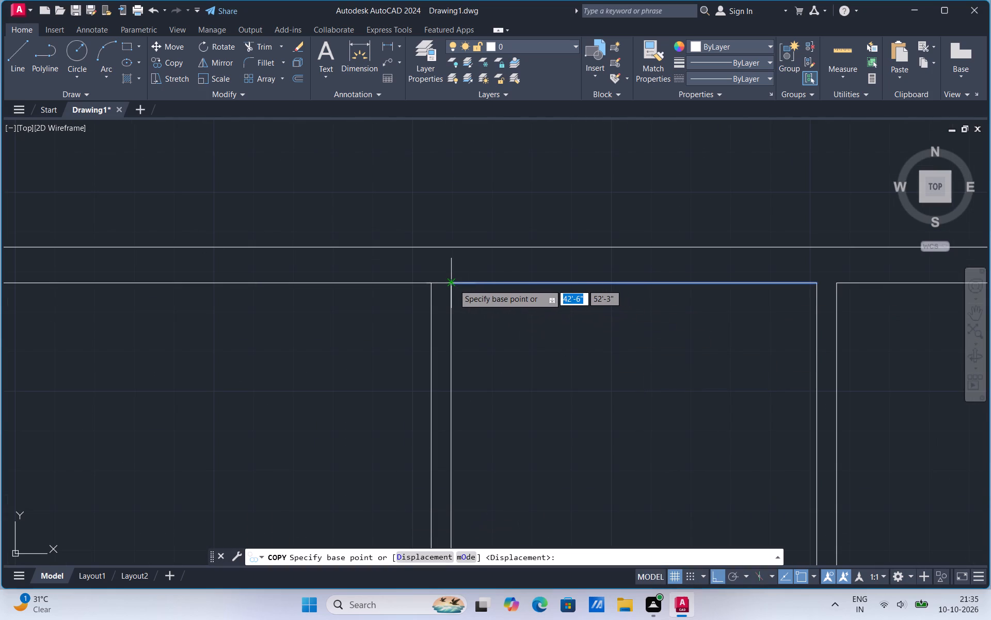
{"action": "left_click", "coordinate": [454, 284]}
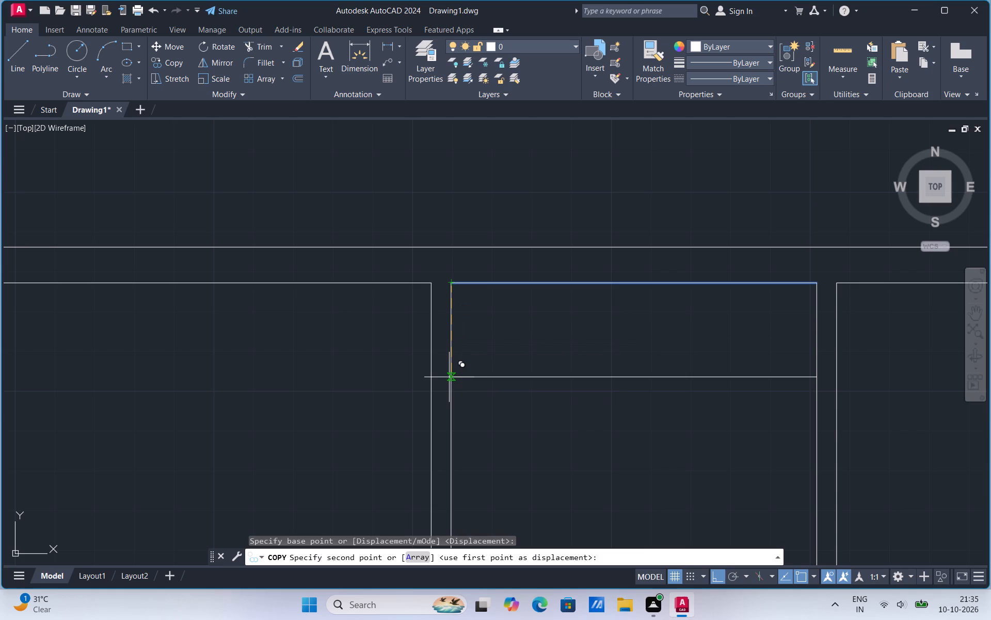
{"action": "type", "text": "3'"}
{"action": "key", "text": "Return"}
{"action": "key", "text": "Escape"}
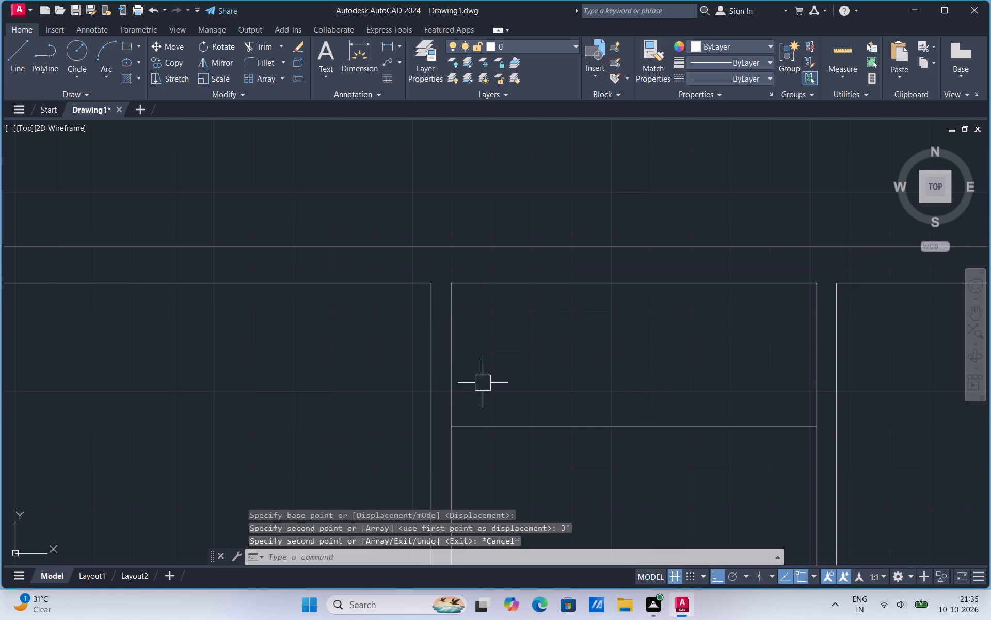
Copy the new horizontal line in the middle bay 5" down from its left end to form a cross partition.
{"action": "left_click", "coordinate": [469, 427]}
{"action": "right_click", "coordinate": [469, 427]}
{"action": "left_click", "coordinate": [505, 221]}
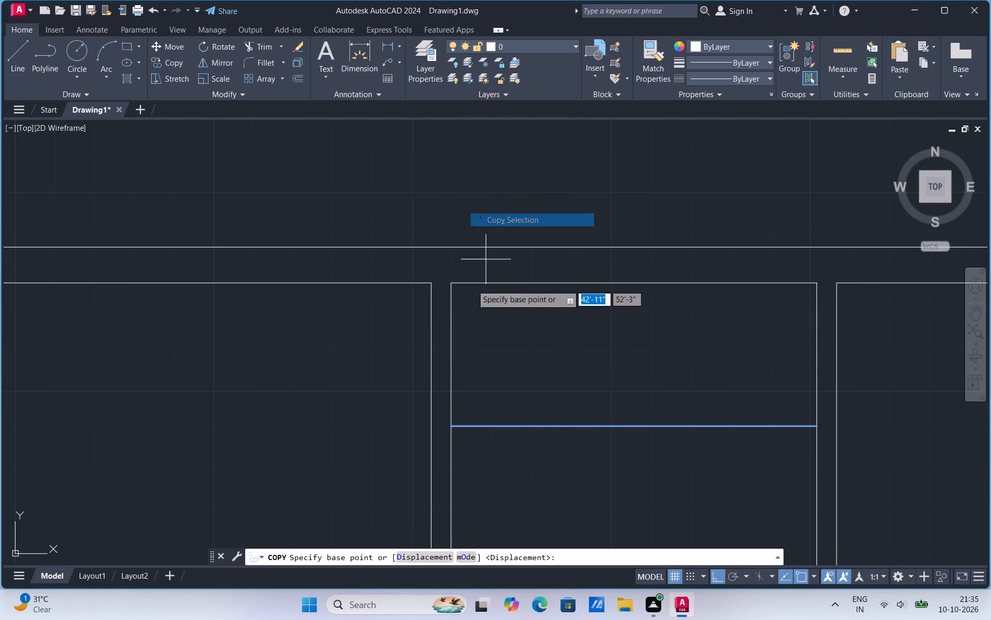
{"action": "left_click", "coordinate": [450, 426]}
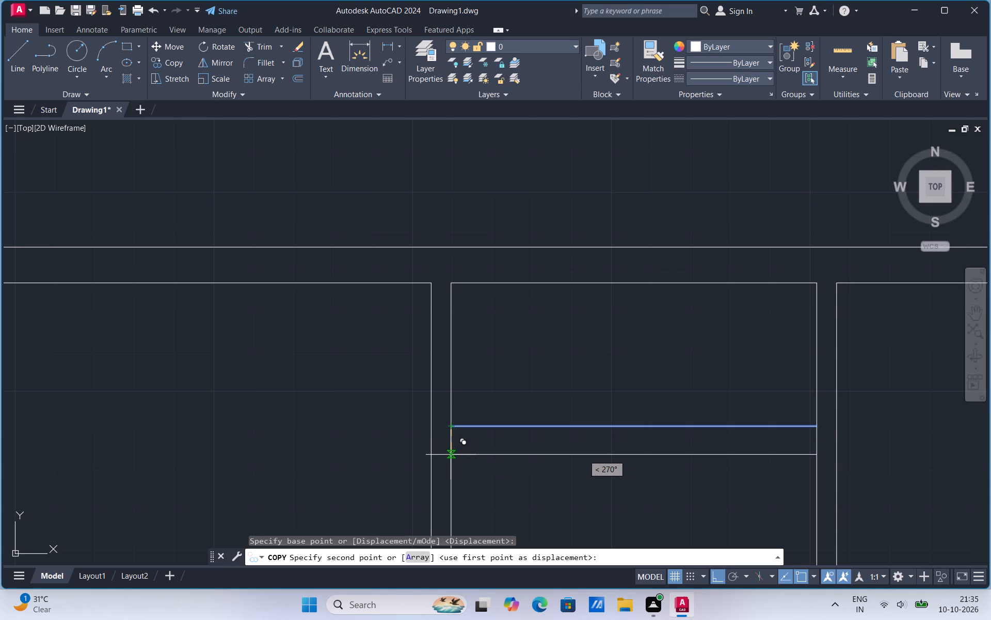
{"action": "type", "text": "5\""}
{"action": "key", "text": "Return"}
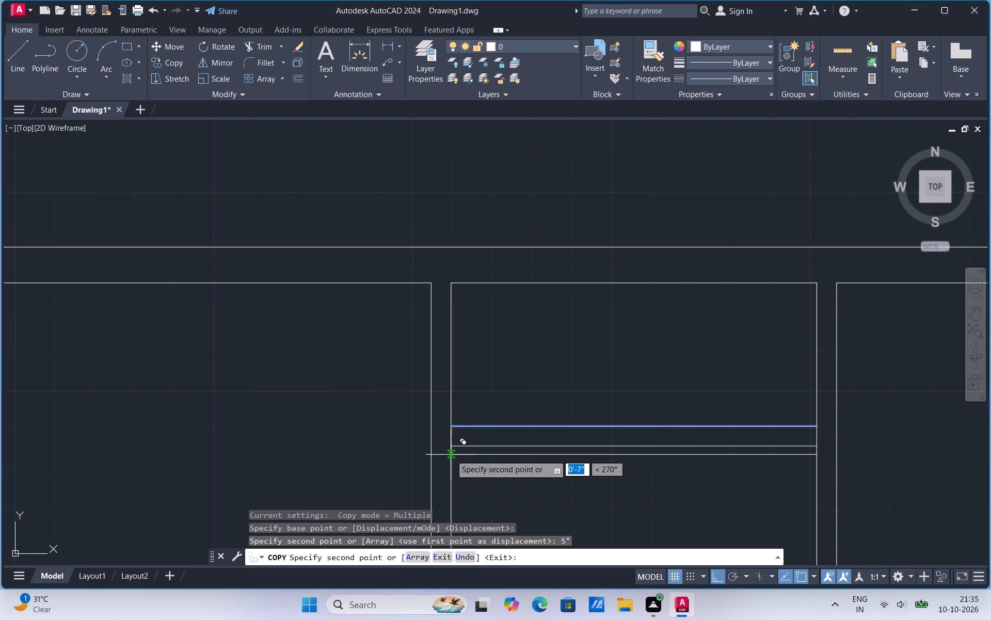
{"action": "key", "text": "Escape"}
{"action": "scroll", "coordinate": [392, 120], "scroll_direction": "down", "scroll_amount": 2}
{"action": "scroll", "coordinate": [509, 239], "scroll_direction": "up", "scroll_amount": 2}
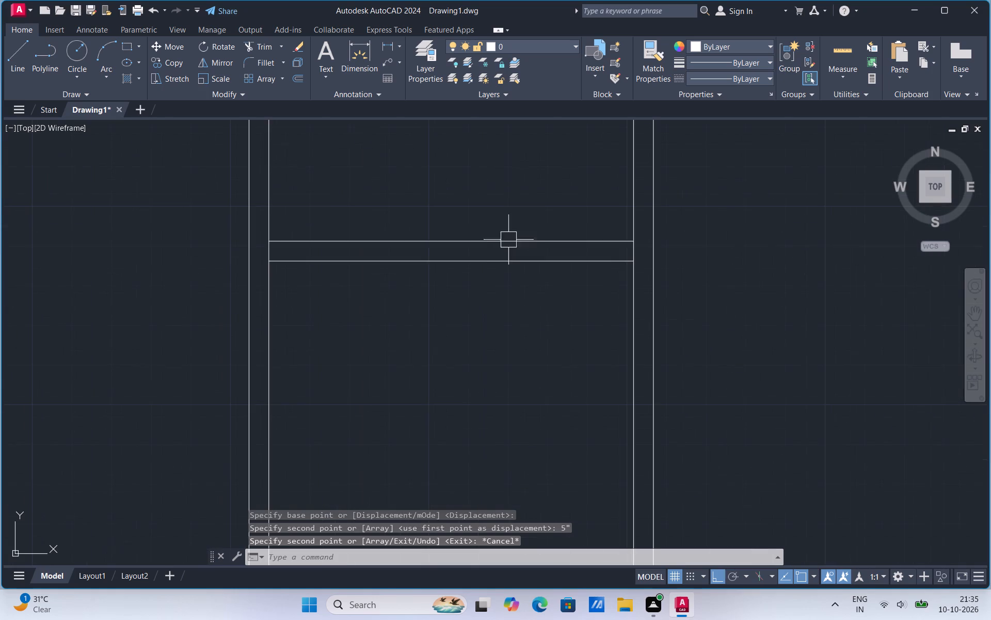
{"action": "left_click", "coordinate": [450, 266]}
{"action": "key", "text": "Escape"}
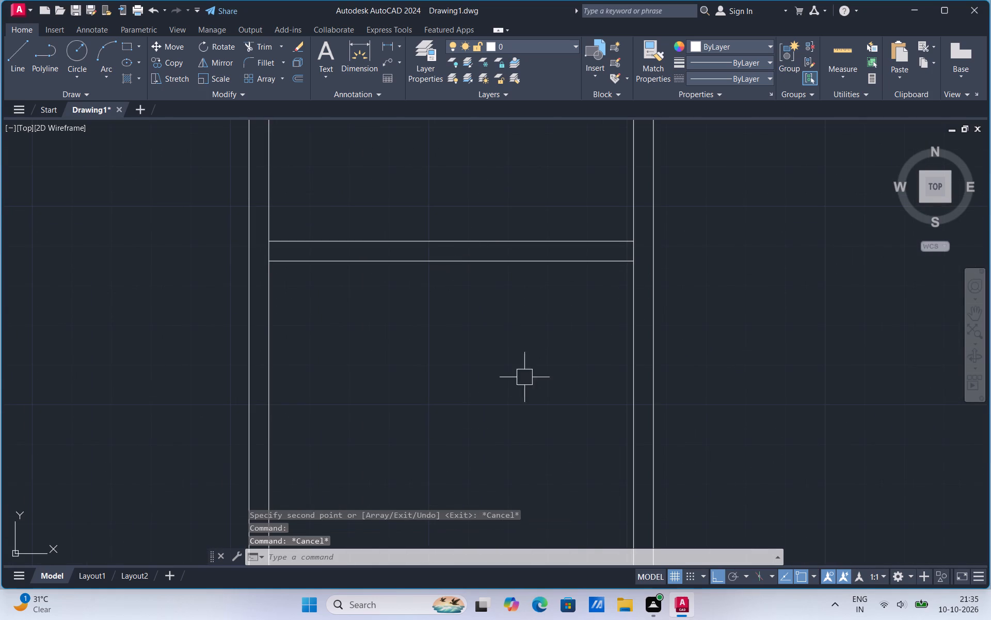
Trim the vertical partition lines where the horizontal cross partition meets them at both ends.
{"action": "scroll", "coordinate": [528, 397], "scroll_direction": "down", "scroll_amount": 3}
{"action": "scroll", "coordinate": [496, 388], "scroll_direction": "up", "scroll_amount": 2}
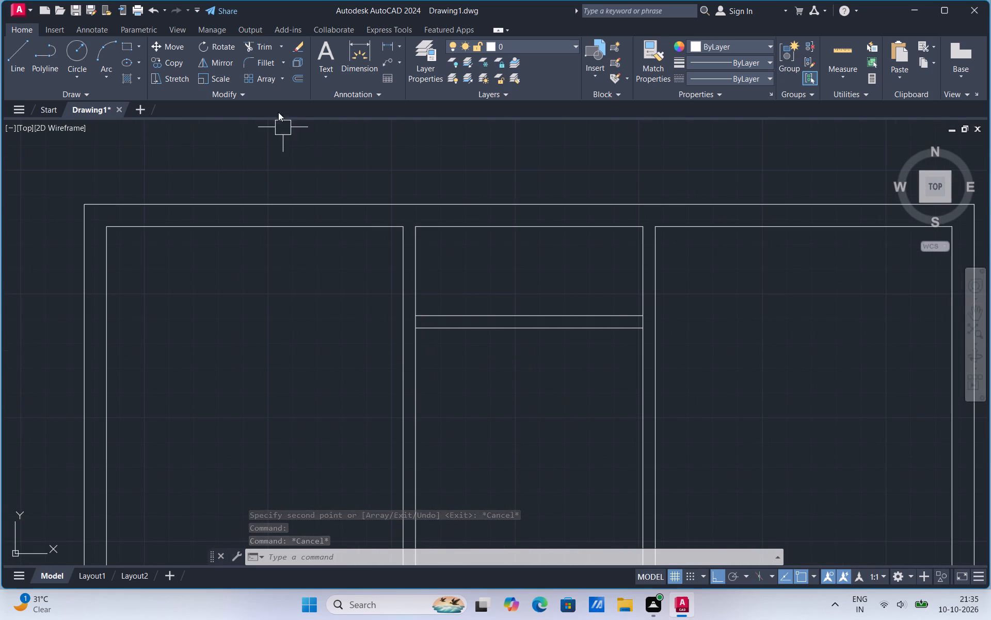
{"action": "left_click", "coordinate": [269, 44]}
{"action": "scroll", "coordinate": [442, 328], "scroll_direction": "up", "scroll_amount": 2}
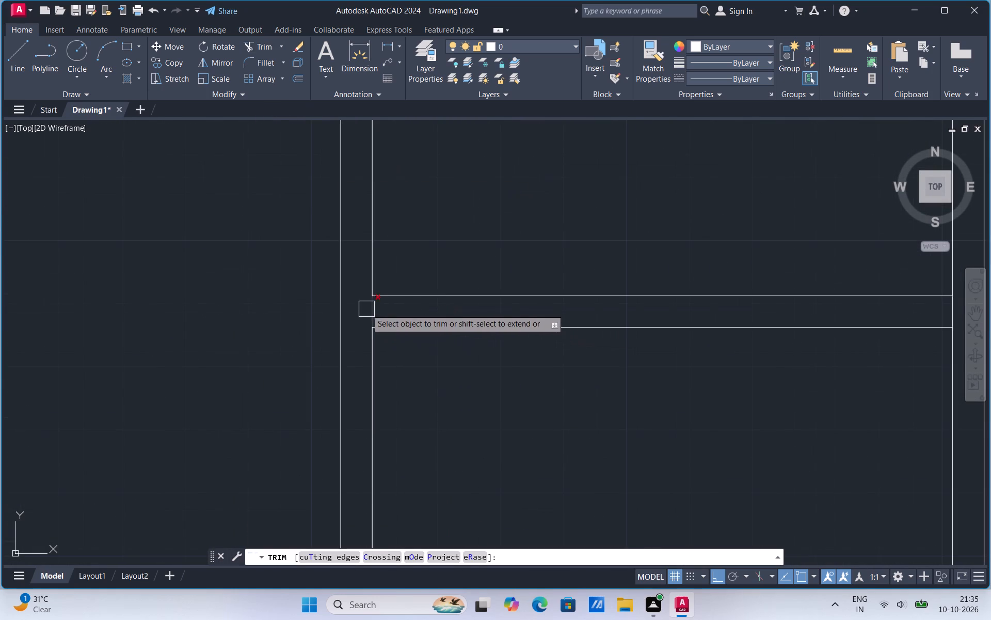
{"action": "left_click", "coordinate": [366, 309]}
{"action": "scroll", "coordinate": [449, 367], "scroll_direction": "down", "scroll_amount": 2}
{"action": "scroll", "coordinate": [619, 350], "scroll_direction": "up", "scroll_amount": 3}
{"action": "left_click", "coordinate": [730, 330]}
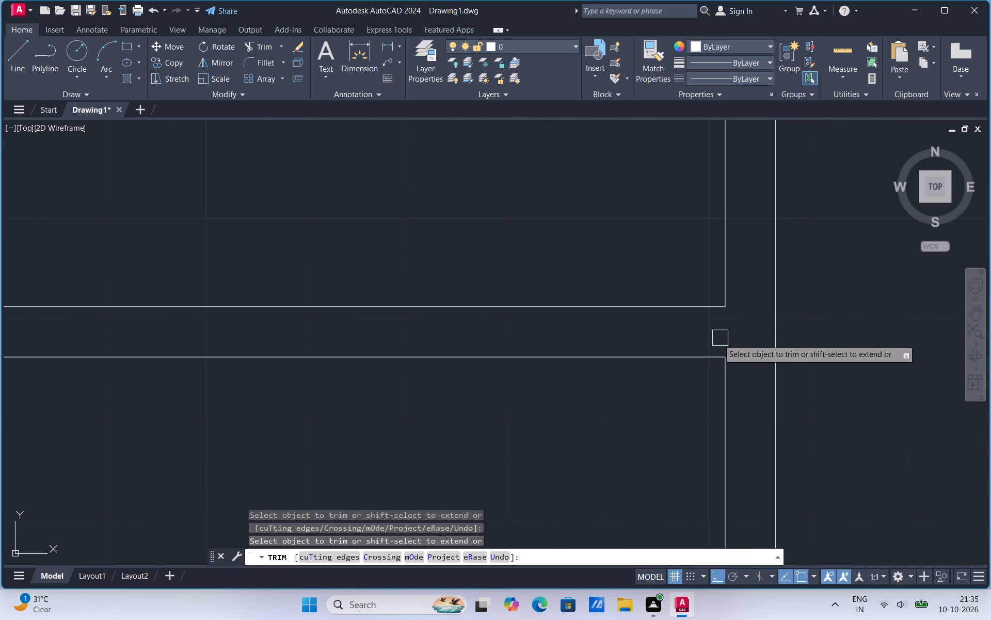
{"action": "scroll", "coordinate": [691, 346], "scroll_direction": "down", "scroll_amount": 4}
{"action": "key", "text": "Escape"}
Copy the middle bay's left side line, below the cross partition, to the midpoint of the cross partition's lower line.
{"action": "left_click", "coordinate": [558, 394]}
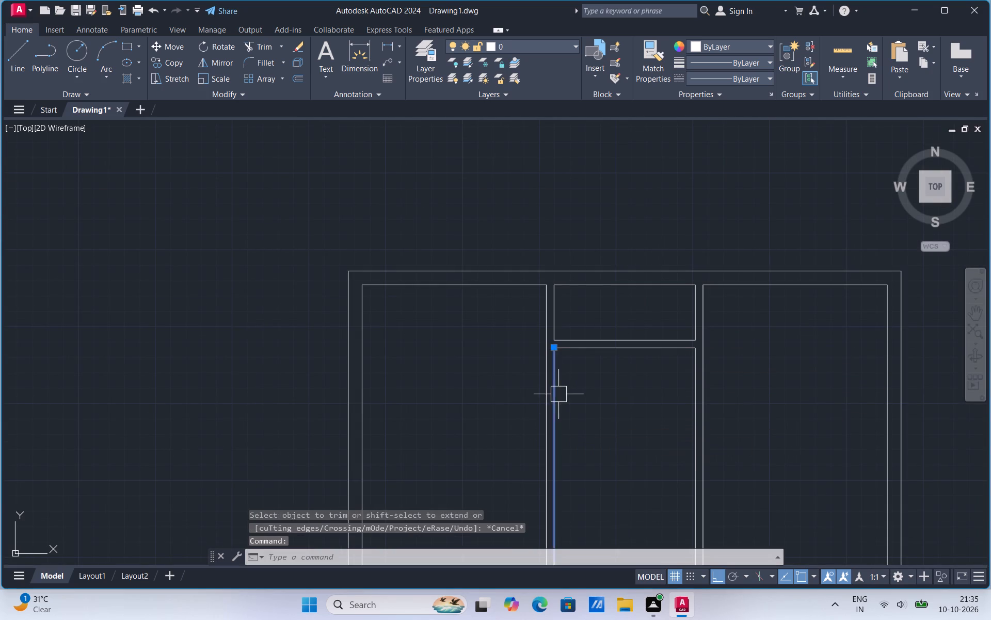
{"action": "right_click", "coordinate": [558, 394]}
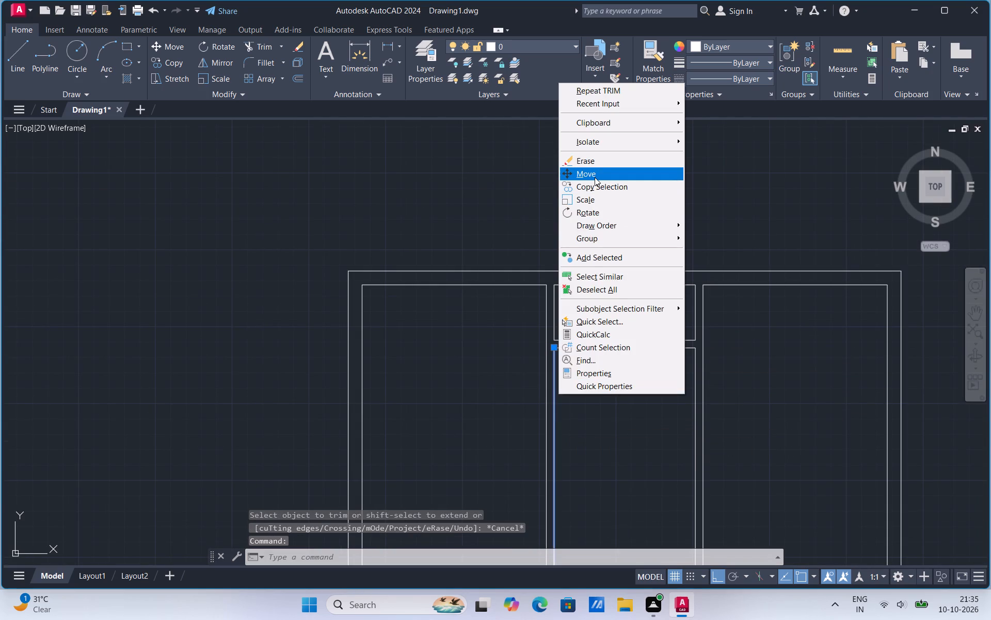
{"action": "left_click", "coordinate": [590, 183]}
{"action": "scroll", "coordinate": [675, 348], "scroll_direction": "up", "scroll_amount": 2}
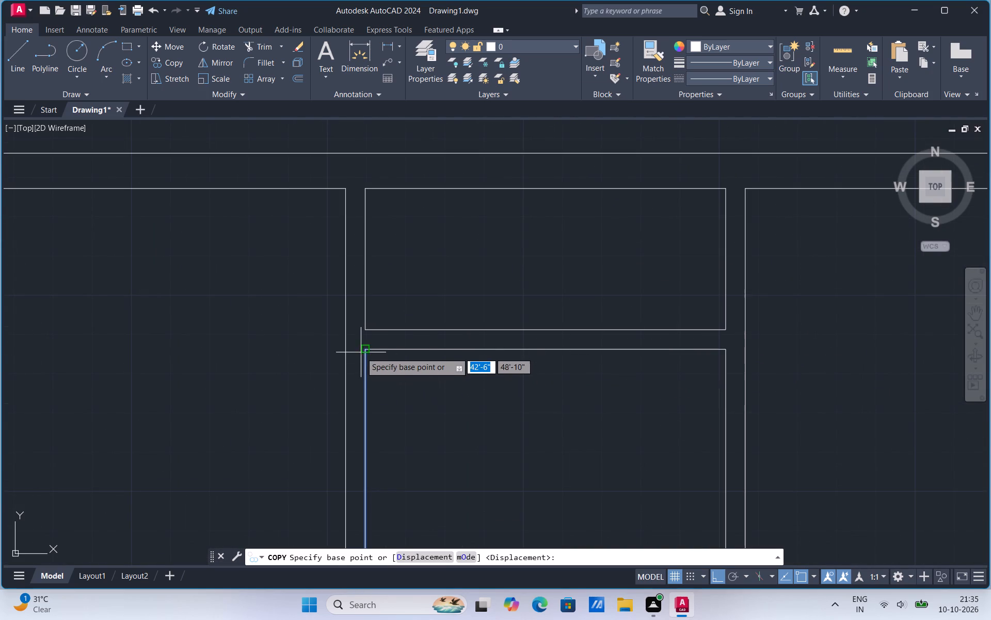
{"action": "left_click", "coordinate": [365, 352]}
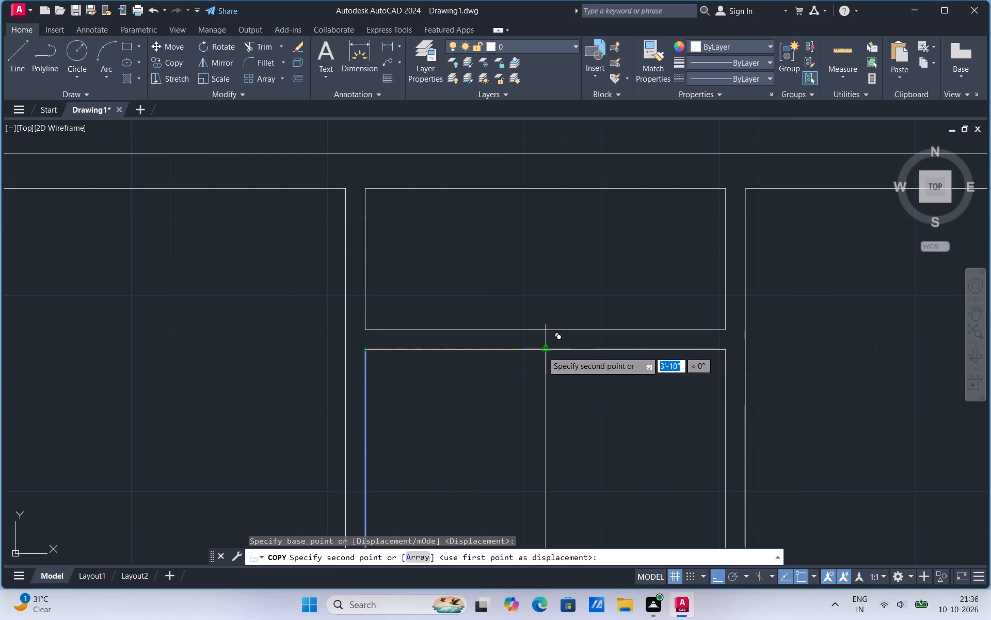
{"action": "left_click", "coordinate": [542, 351]}
{"action": "key", "text": "Escape"}
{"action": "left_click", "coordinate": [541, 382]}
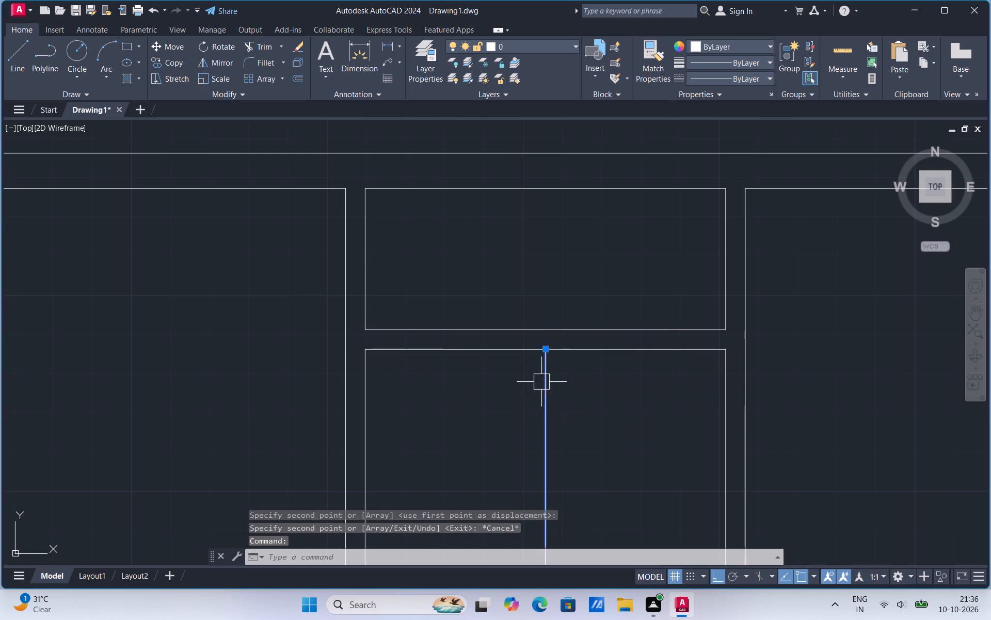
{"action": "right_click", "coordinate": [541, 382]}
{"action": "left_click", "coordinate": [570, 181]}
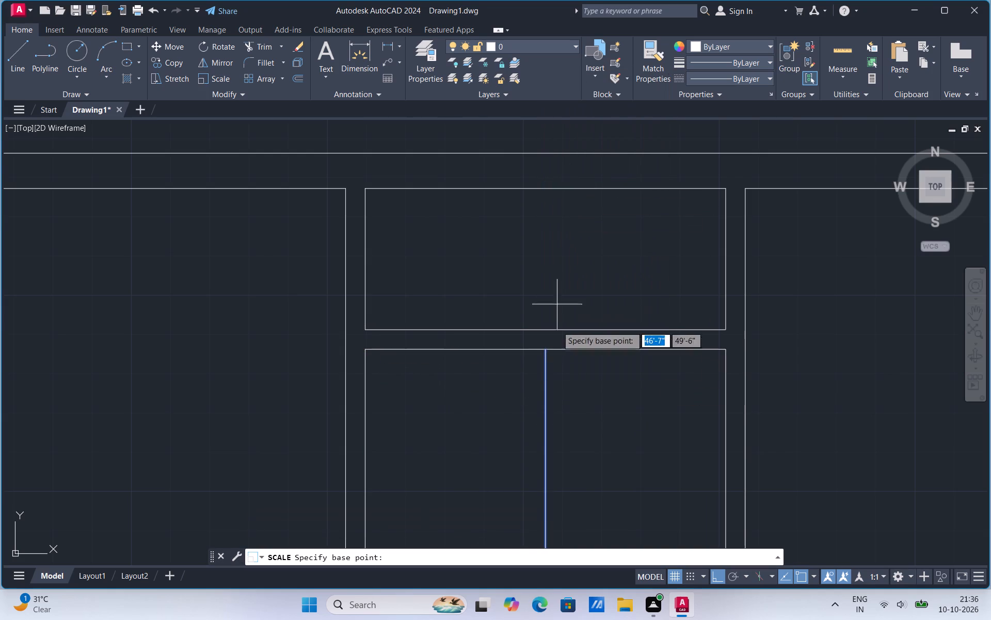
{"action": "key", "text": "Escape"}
Copy the middle bay's centre line 2.5" to the left from its upper end.
{"action": "left_click", "coordinate": [547, 387]}
{"action": "right_click", "coordinate": [547, 387]}
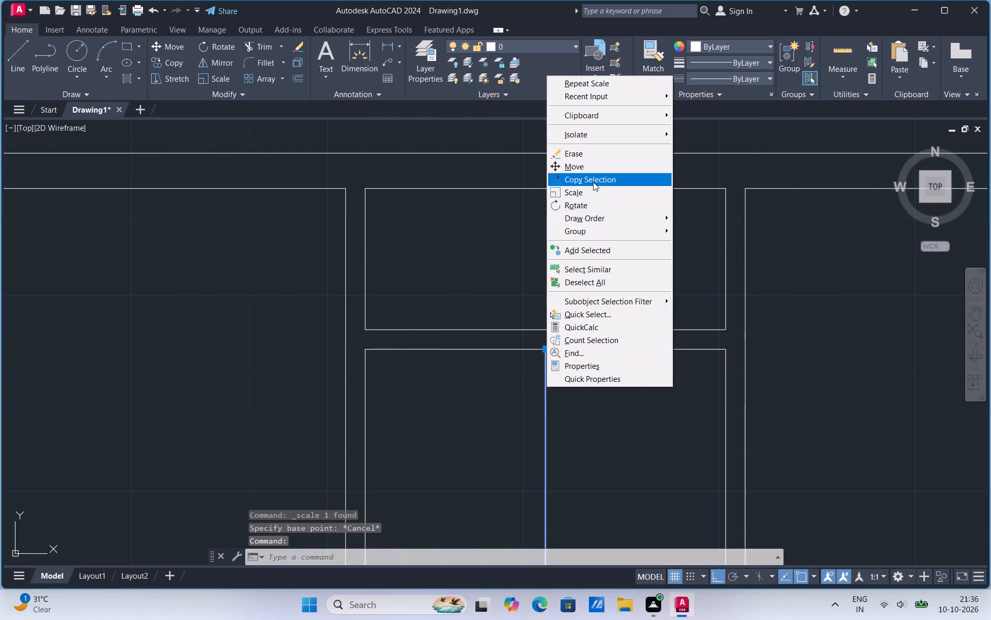
{"action": "left_click", "coordinate": [593, 182]}
{"action": "scroll", "coordinate": [549, 352], "scroll_direction": "up", "scroll_amount": 2}
{"action": "left_click", "coordinate": [537, 345]}
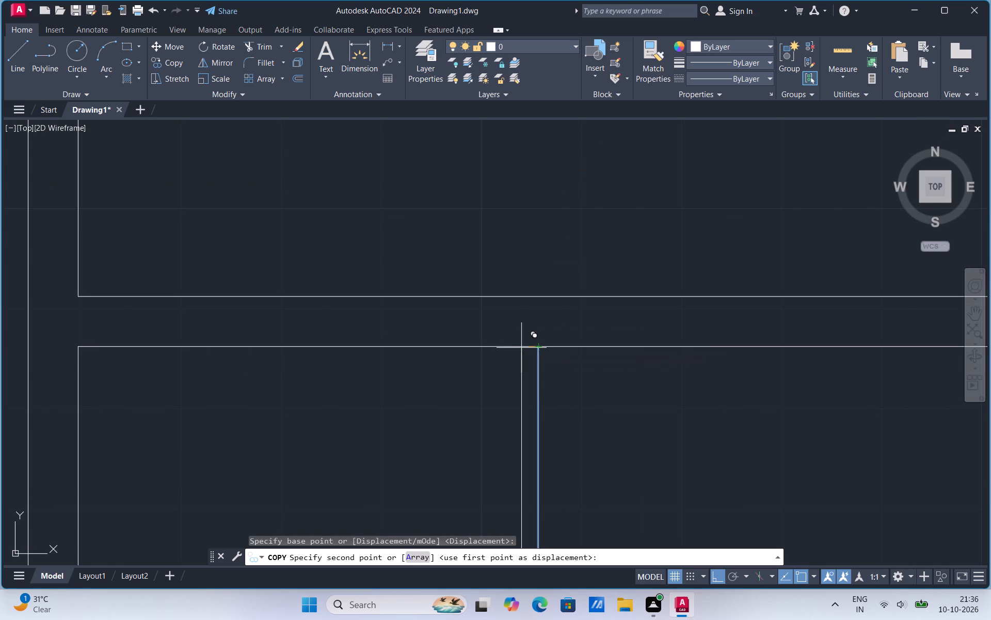
{"action": "type", "text": "2.5"}
{"action": "key", "text": "Return"}
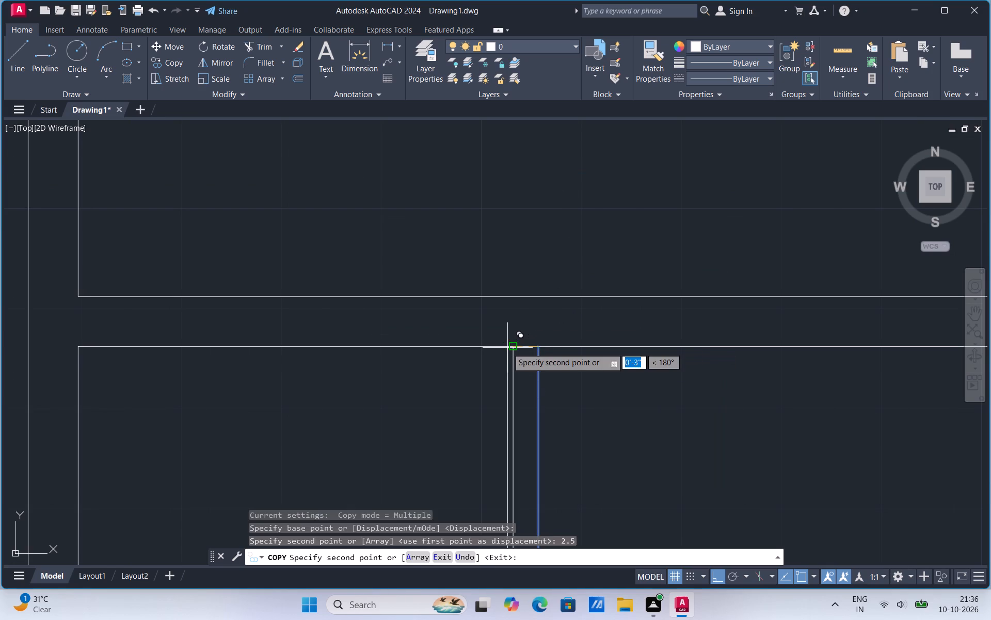
{"action": "key", "text": "Escape"}
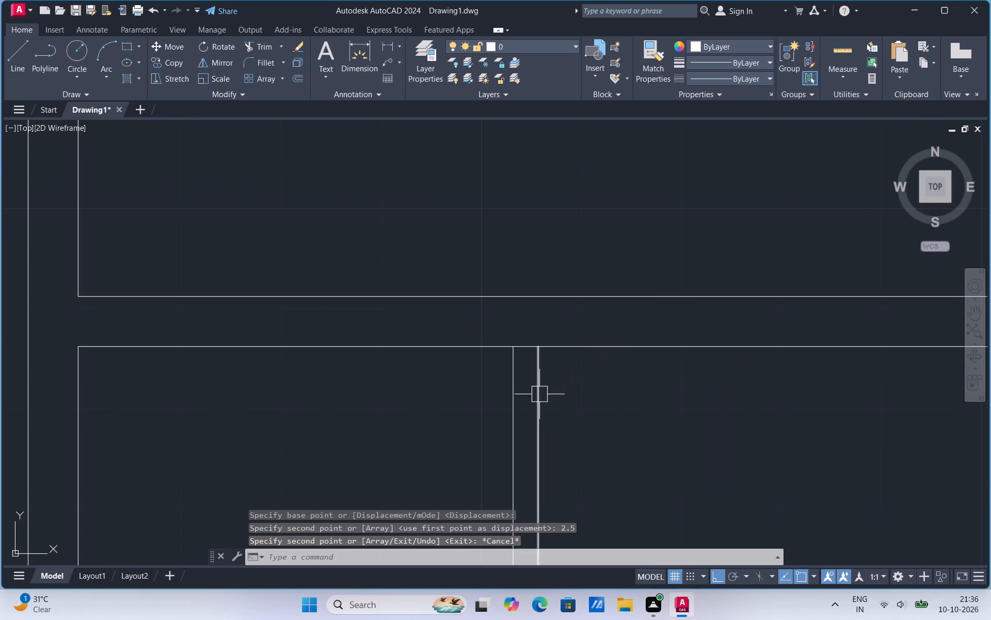
Copy the middle bay's centre line 2.5" to the right from its upper end.
{"action": "left_click", "coordinate": [539, 395]}
{"action": "right_click", "coordinate": [539, 395]}
{"action": "left_click", "coordinate": [565, 189]}
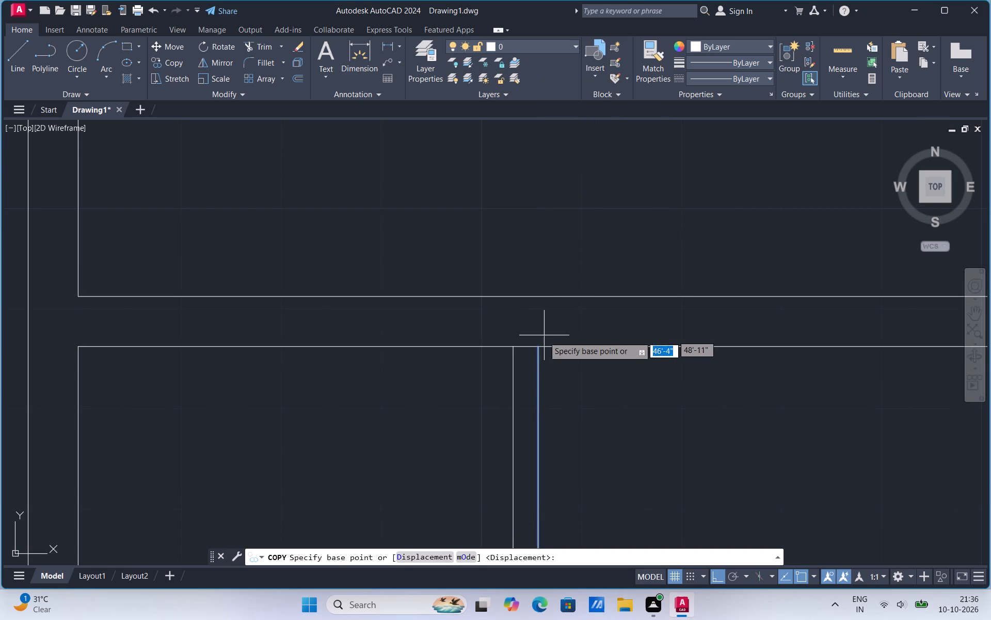
{"action": "left_click", "coordinate": [539, 347]}
{"action": "type", "text": "2.5"}
{"action": "key", "text": "Return"}
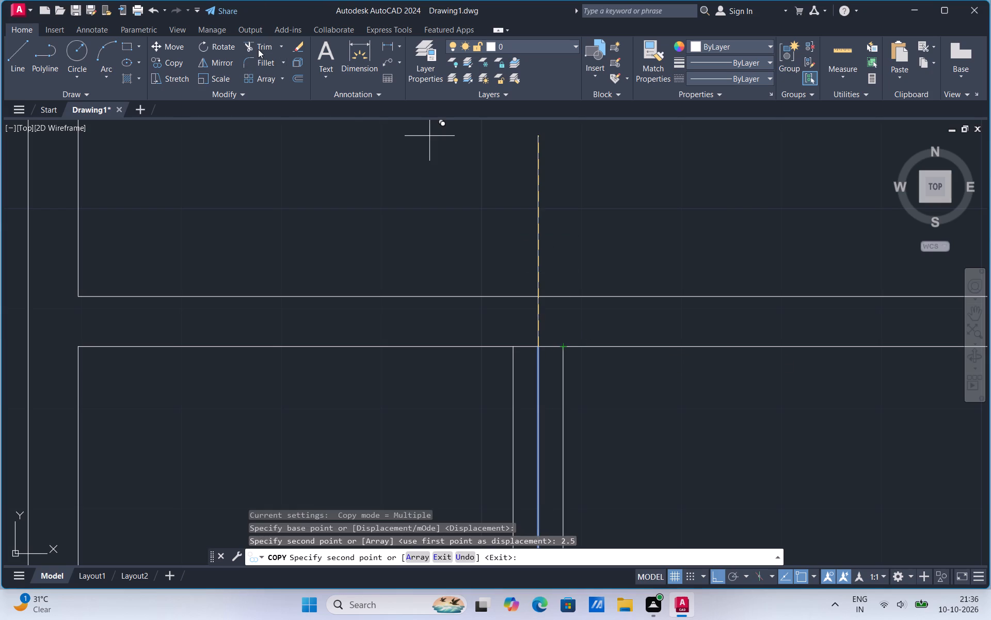
Trim away the centre line and the piece of the cross partition's lower line between the two flanking lines.
{"action": "left_click", "coordinate": [259, 47]}
{"action": "left_click", "coordinate": [528, 378]}
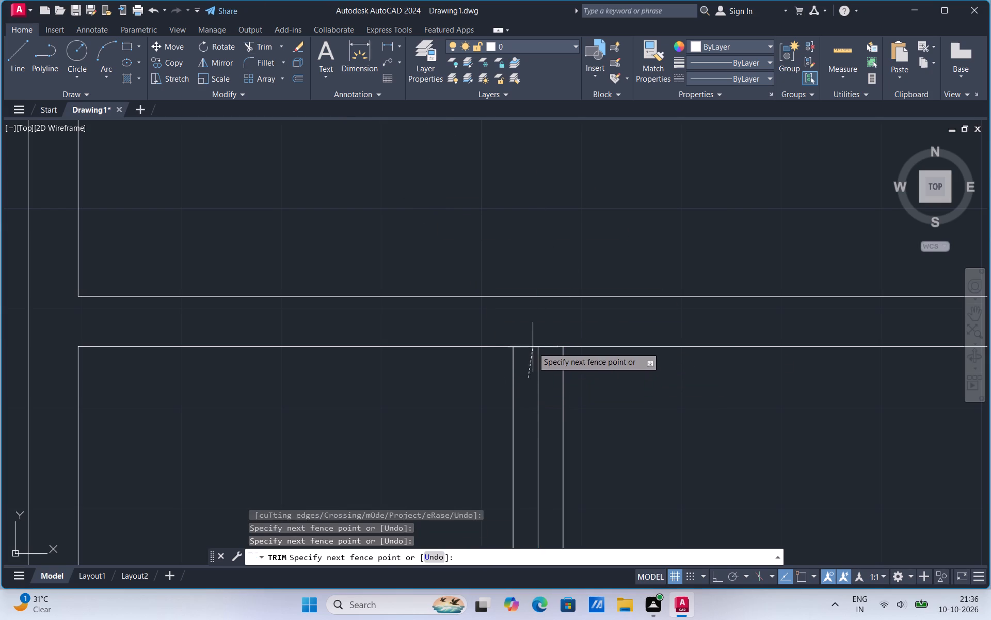
{"action": "left_click", "coordinate": [533, 344]}
{"action": "left_click", "coordinate": [535, 354]}
{"action": "left_click", "coordinate": [537, 344]}
{"action": "scroll", "coordinate": [527, 326], "scroll_direction": "down", "scroll_amount": 4}
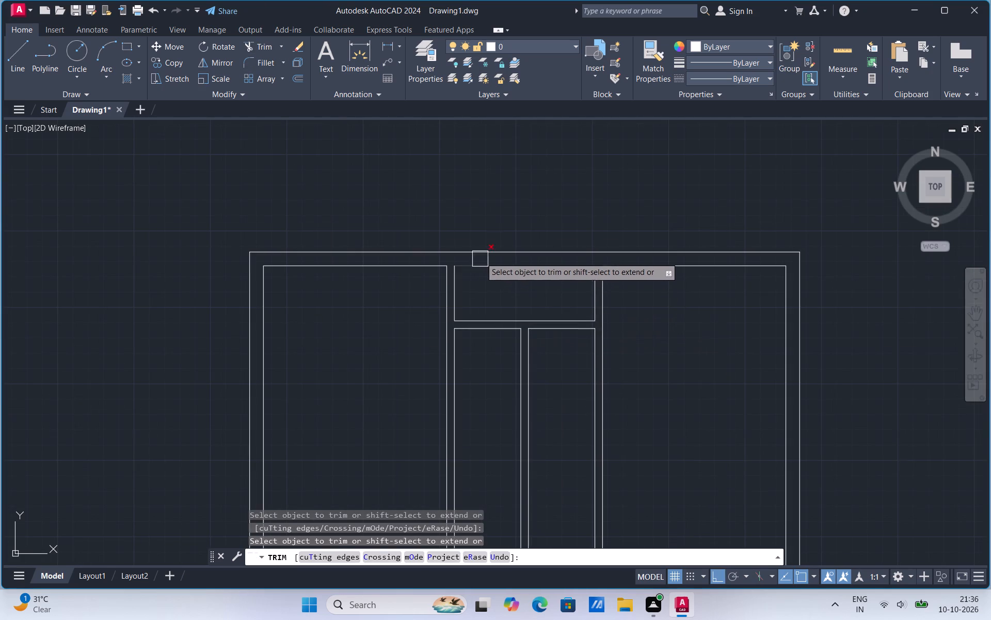
Copy the left bay's upper inner wall line 14' down from its left end.
{"action": "scroll", "coordinate": [484, 244], "scroll_direction": "down", "scroll_amount": 1}
{"action": "key", "text": "Escape"}
{"action": "scroll", "coordinate": [525, 323], "scroll_direction": "up", "scroll_amount": 1}
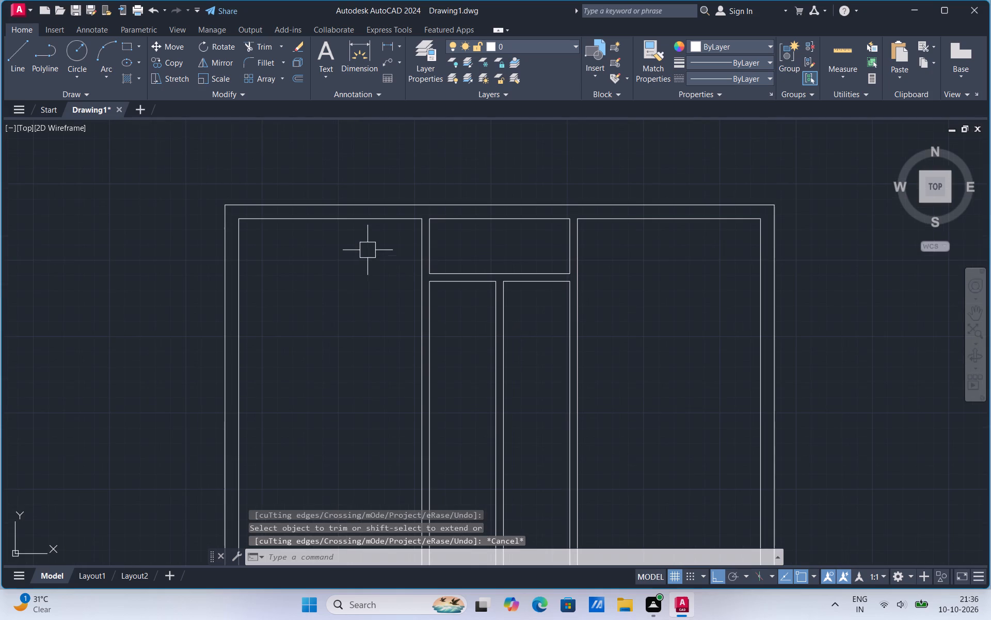
{"action": "left_click", "coordinate": [370, 222]}
{"action": "right_click", "coordinate": [370, 222]}
{"action": "left_click", "coordinate": [404, 322]}
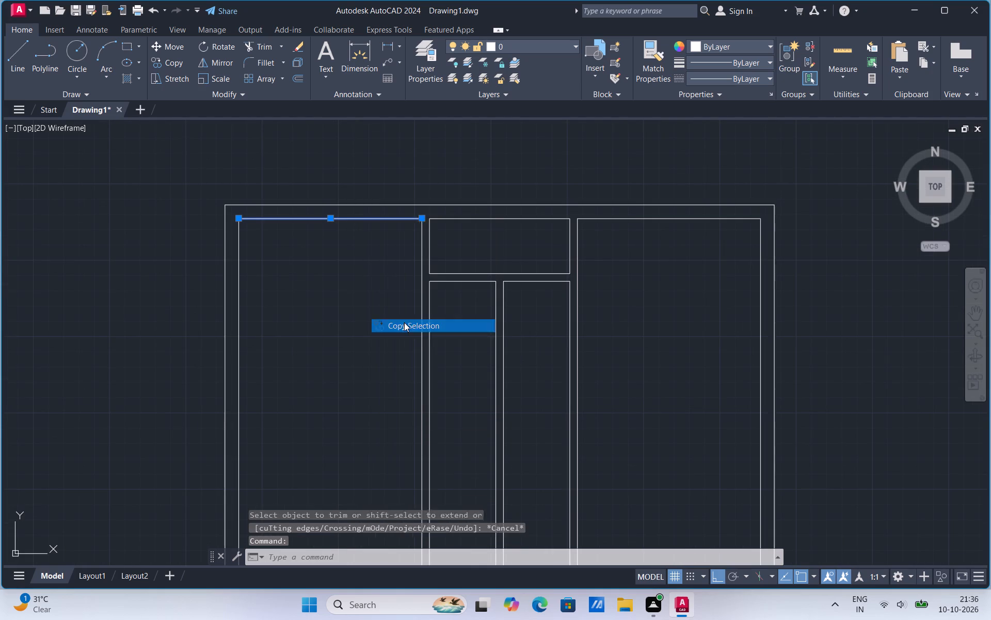
{"action": "left_click", "coordinate": [242, 217]}
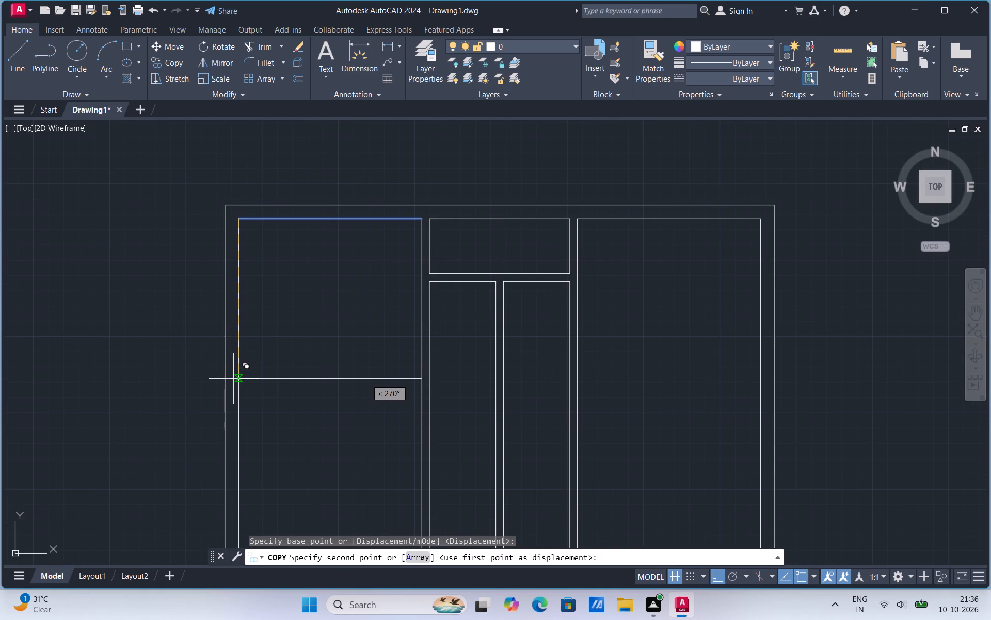
{"action": "type", "text": "14'"}
{"action": "key", "text": "Return"}
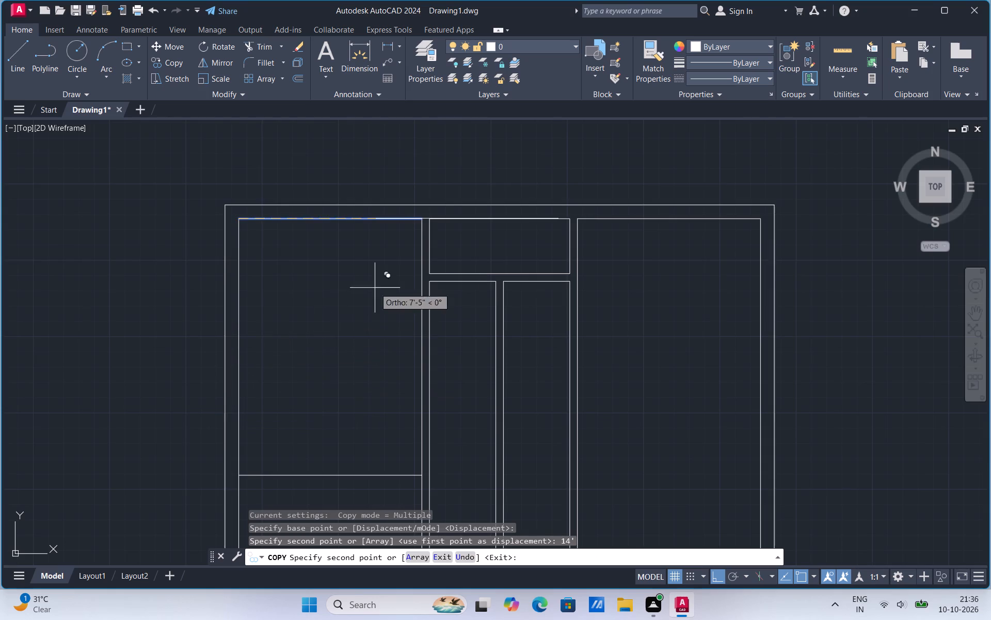
{"action": "scroll", "coordinate": [414, 260], "scroll_direction": "down", "scroll_amount": 4}
{"action": "scroll", "coordinate": [402, 324], "scroll_direction": "up", "scroll_amount": 3}
{"action": "key", "text": "Escape"}
Copy the left bay's new horizontal line 5" down to form a cross partition.
{"action": "scroll", "coordinate": [362, 460], "scroll_direction": "down", "scroll_amount": 1}
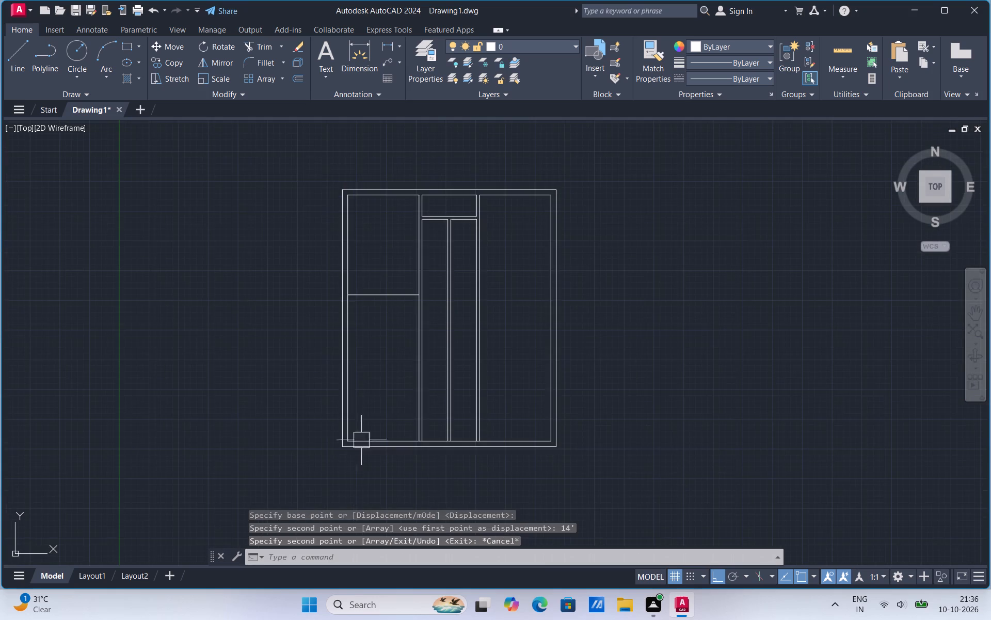
{"action": "scroll", "coordinate": [406, 198], "scroll_direction": "up", "scroll_amount": 2}
{"action": "left_click", "coordinate": [346, 447]}
{"action": "right_click", "coordinate": [346, 447]}
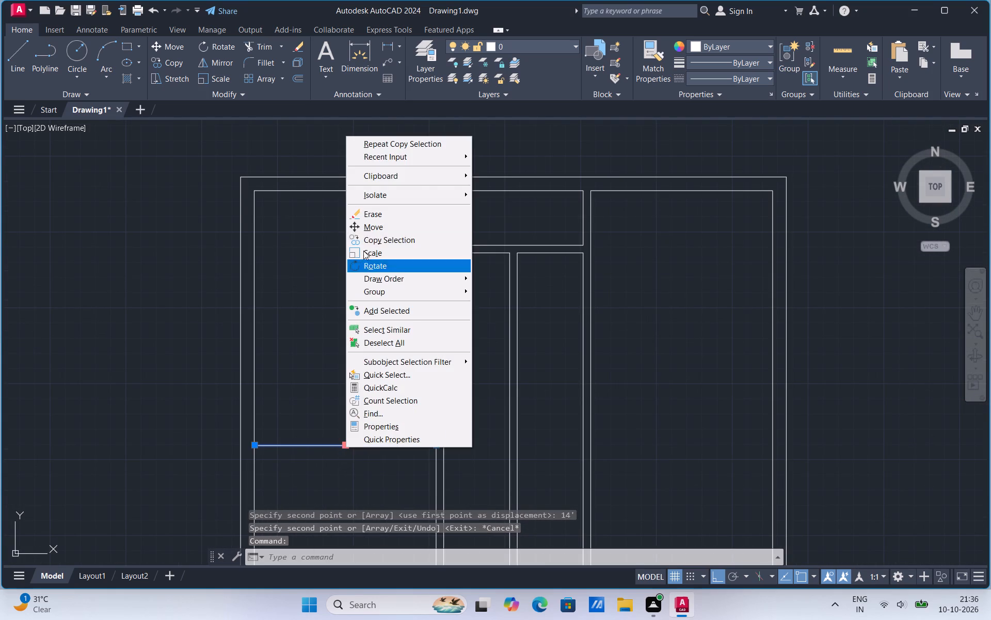
{"action": "left_click", "coordinate": [370, 239]}
{"action": "left_click", "coordinate": [254, 445]}
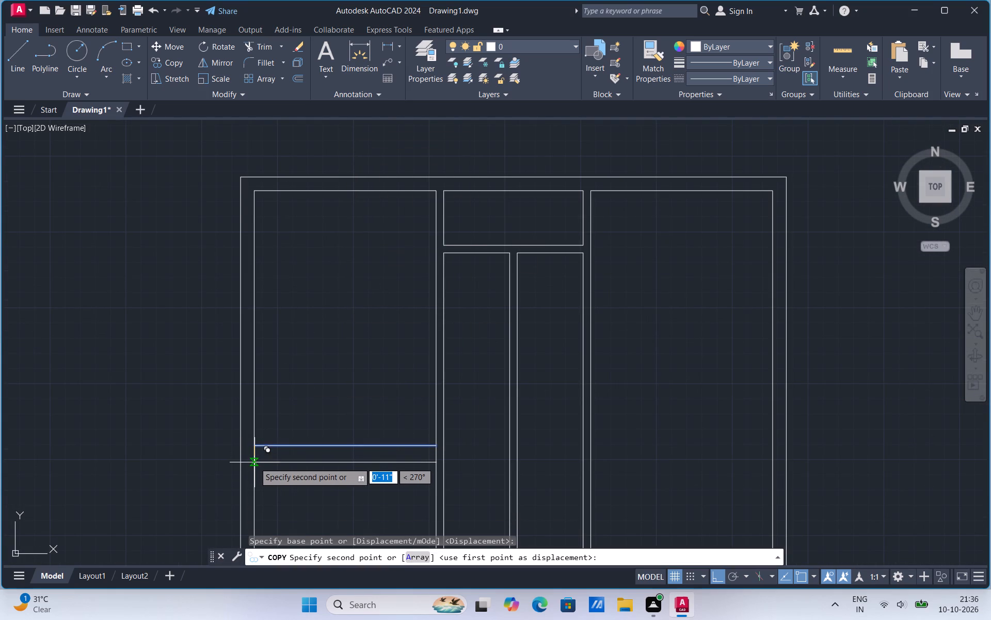
{"action": "type", "text": "5\""}
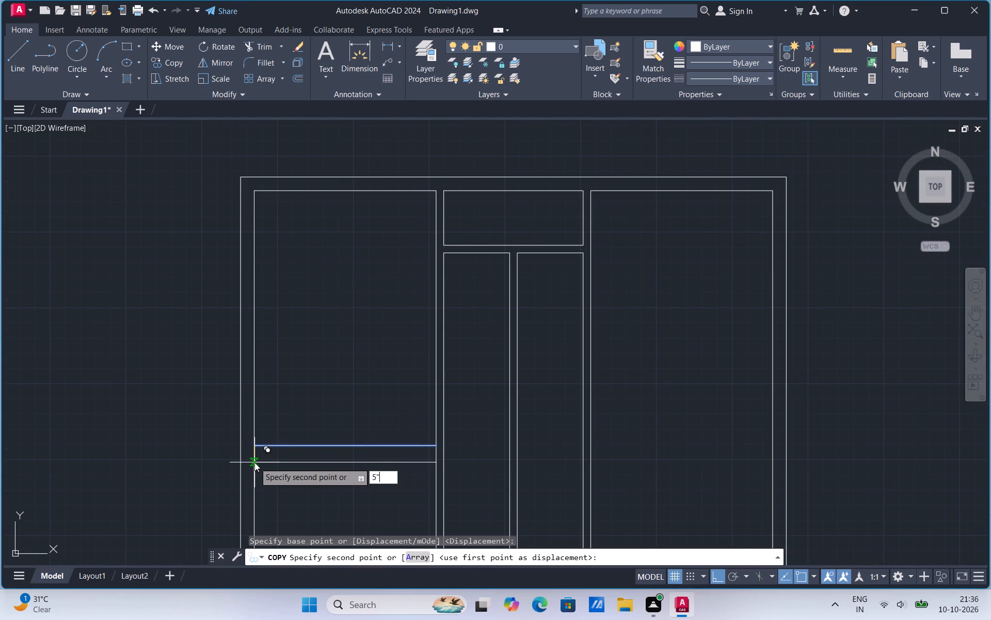
{"action": "key", "text": "Return"}
{"action": "key", "text": "Escape"}
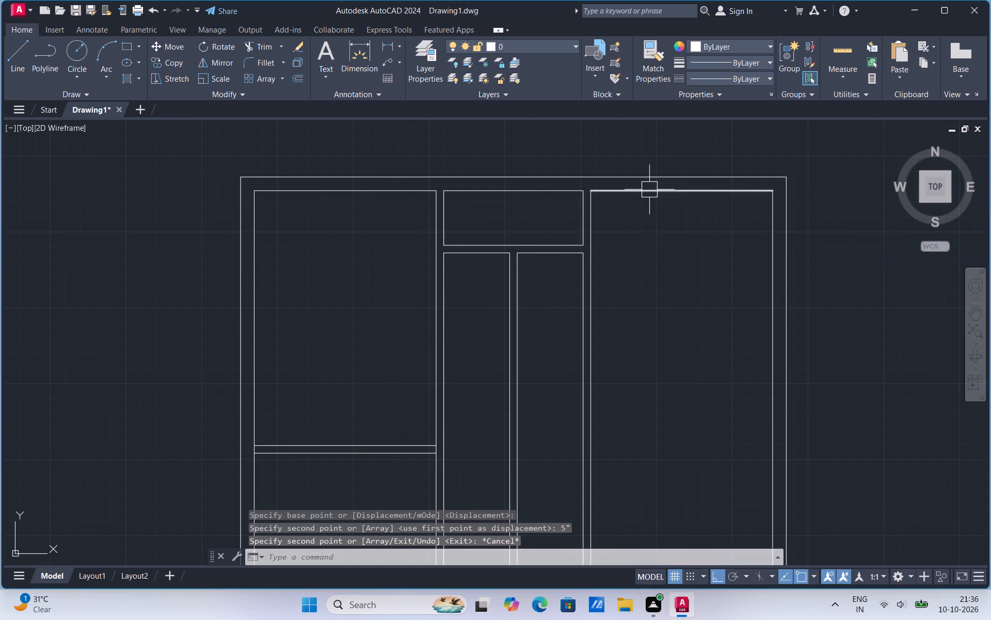
Copy the right bay's upper inner wall line 10' down from its left end.
{"action": "left_click", "coordinate": [649, 190]}
{"action": "right_click", "coordinate": [649, 190]}
{"action": "left_click", "coordinate": [686, 297]}
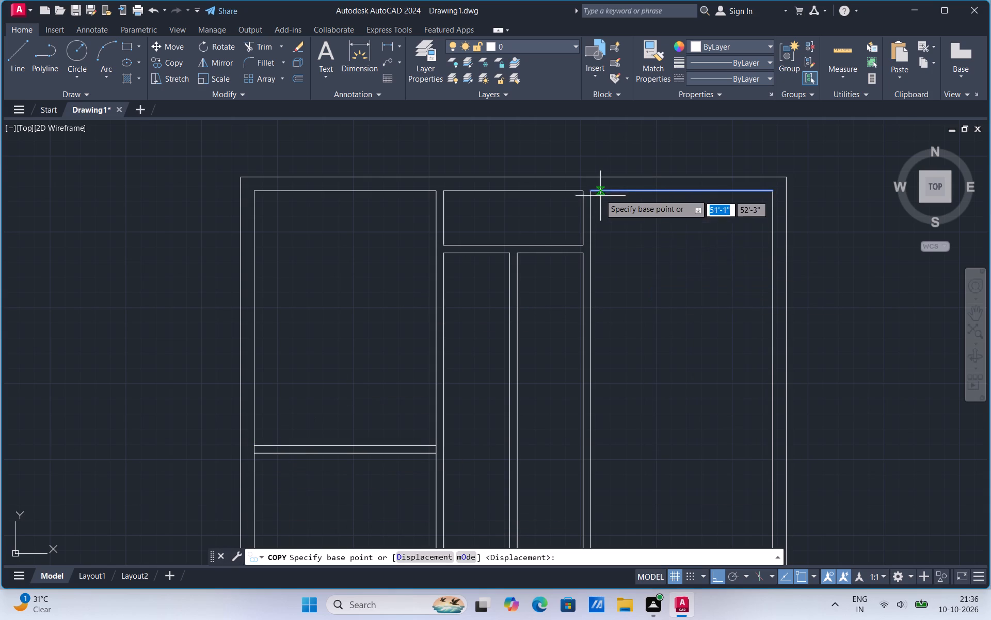
{"action": "left_click", "coordinate": [590, 191]}
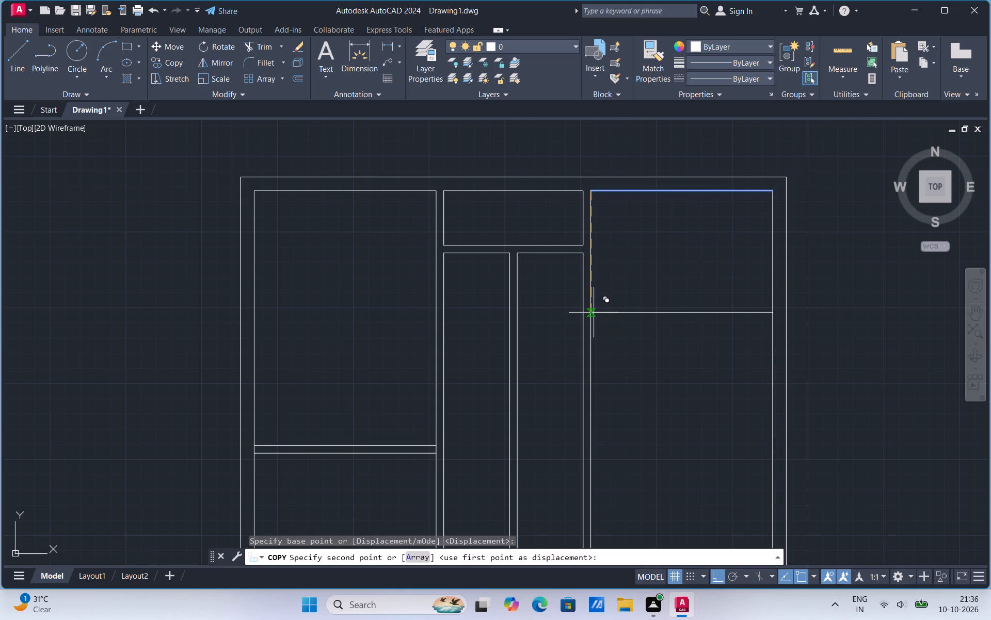
{"action": "type", "text": "10'"}
{"action": "key", "text": "Return"}
{"action": "key", "text": "Escape"}
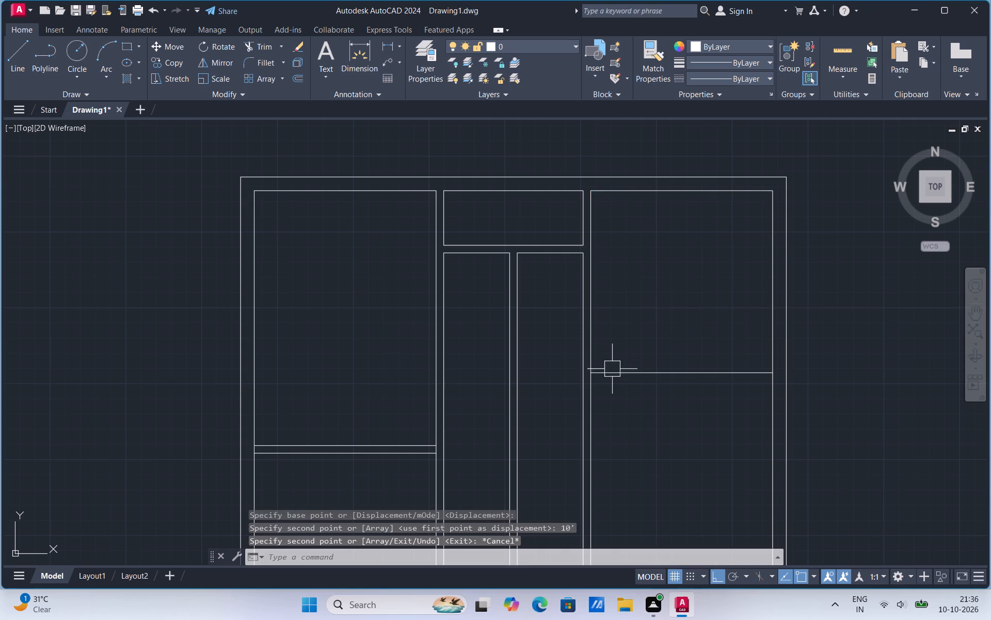
Copy the right bay's new horizontal line 5" down to form a cross partition.
{"action": "left_click", "coordinate": [612, 372]}
{"action": "right_click", "coordinate": [612, 372]}
{"action": "left_click", "coordinate": [660, 167]}
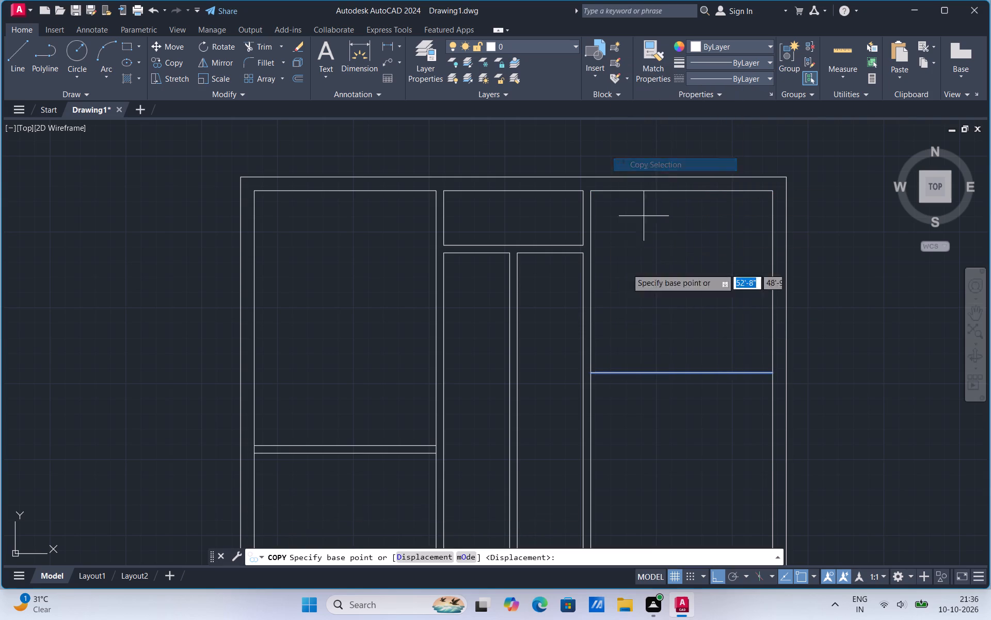
{"action": "scroll", "coordinate": [609, 373], "scroll_direction": "up", "scroll_amount": 2}
{"action": "left_click", "coordinate": [563, 371]}
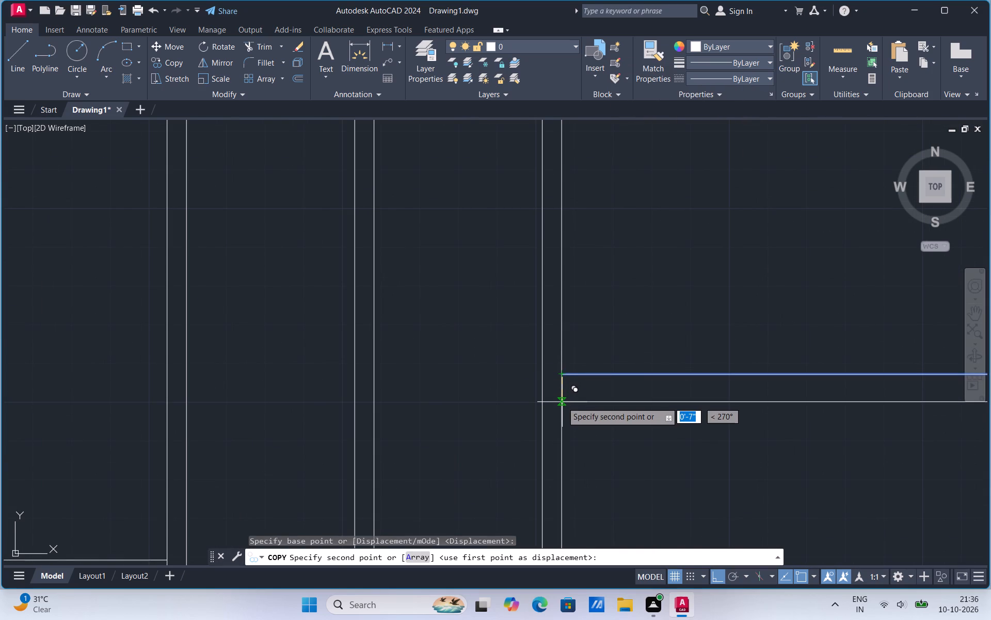
{"action": "type", "text": "5\""}
{"action": "key", "text": "Return"}
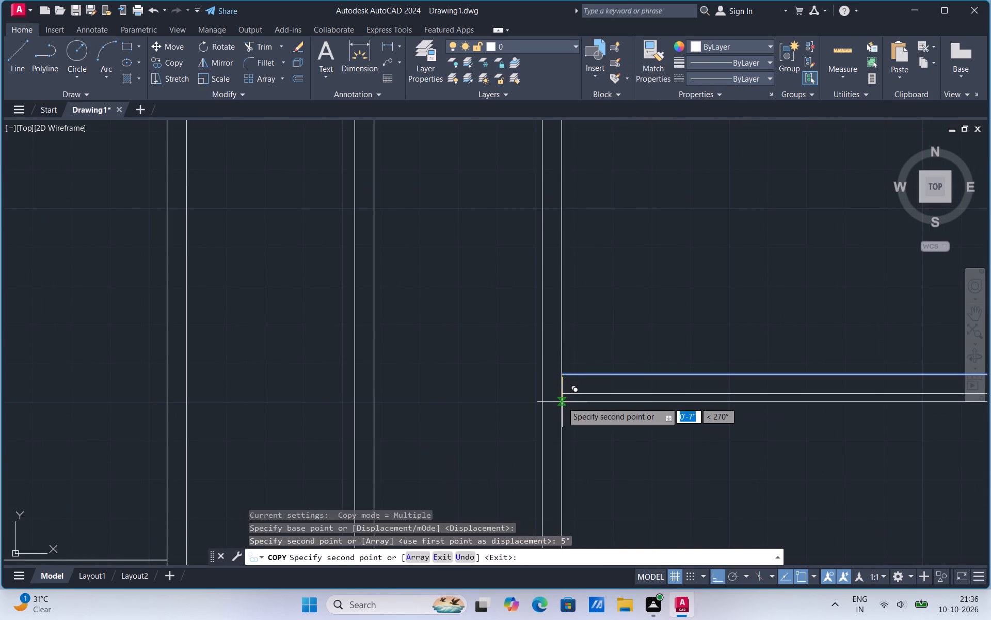
{"action": "key", "text": "Escape"}
Extend both lines of the right bay's cross partition leftward across the middle bay to its left side line.
{"action": "scroll", "coordinate": [532, 424], "scroll_direction": "down", "scroll_amount": 4}
{"action": "scroll", "coordinate": [534, 444], "scroll_direction": "up", "scroll_amount": 1}
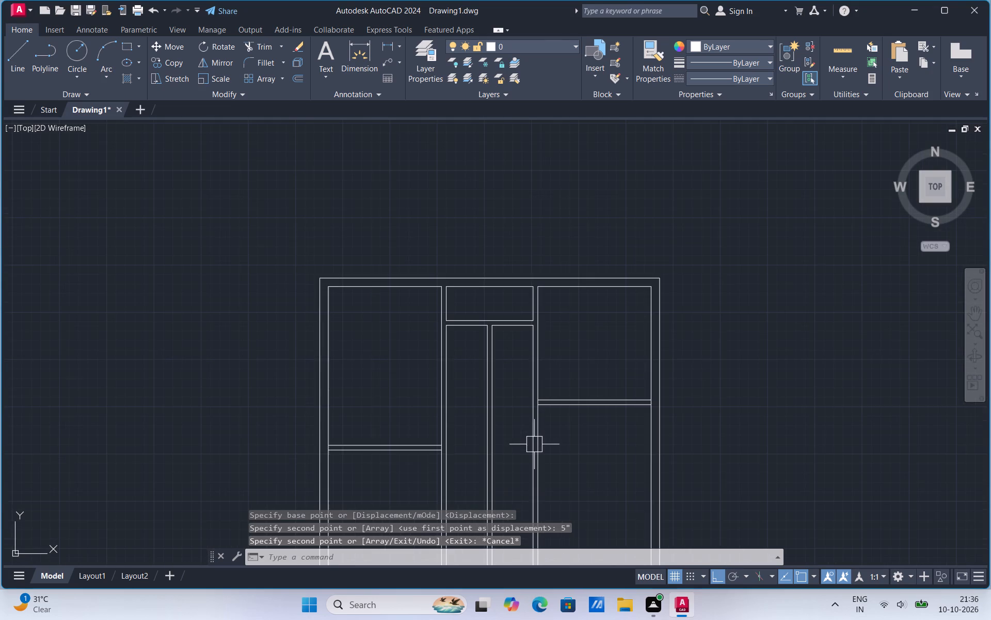
{"action": "scroll", "coordinate": [536, 439], "scroll_direction": "up", "scroll_amount": 2}
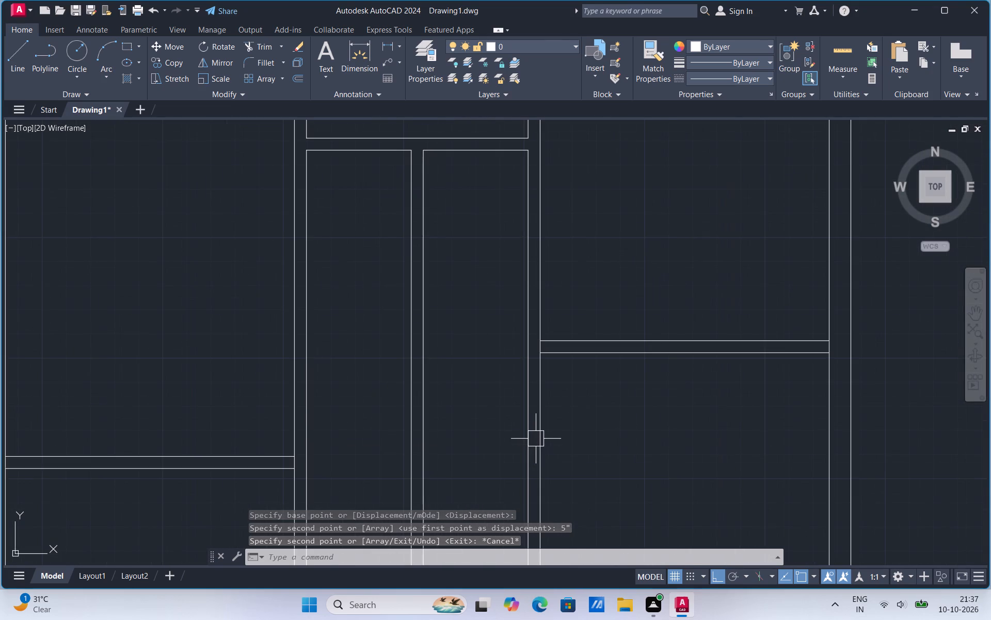
{"action": "type", "text": "ex"}
{"action": "left_click_drag", "start_coordinate": [582, 468], "coordinate": [574, 451]}
{"action": "left_click", "coordinate": [564, 343]}
{"action": "left_click", "coordinate": [562, 349]}
{"action": "left_click", "coordinate": [563, 342]}
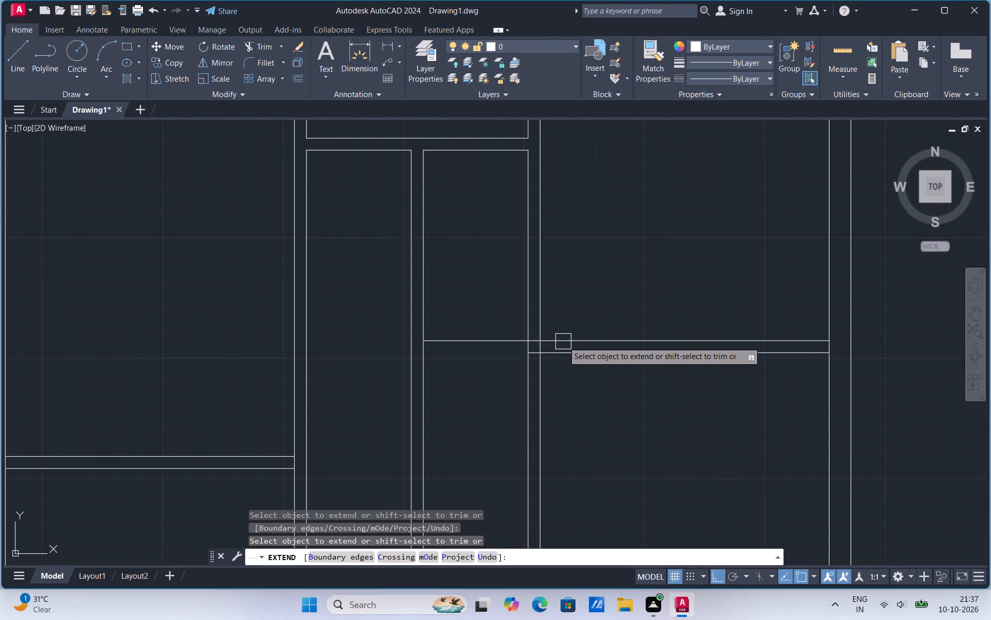
{"action": "left_click", "coordinate": [563, 354]}
{"action": "left_click", "coordinate": [492, 343]}
{"action": "left_click", "coordinate": [485, 353]}
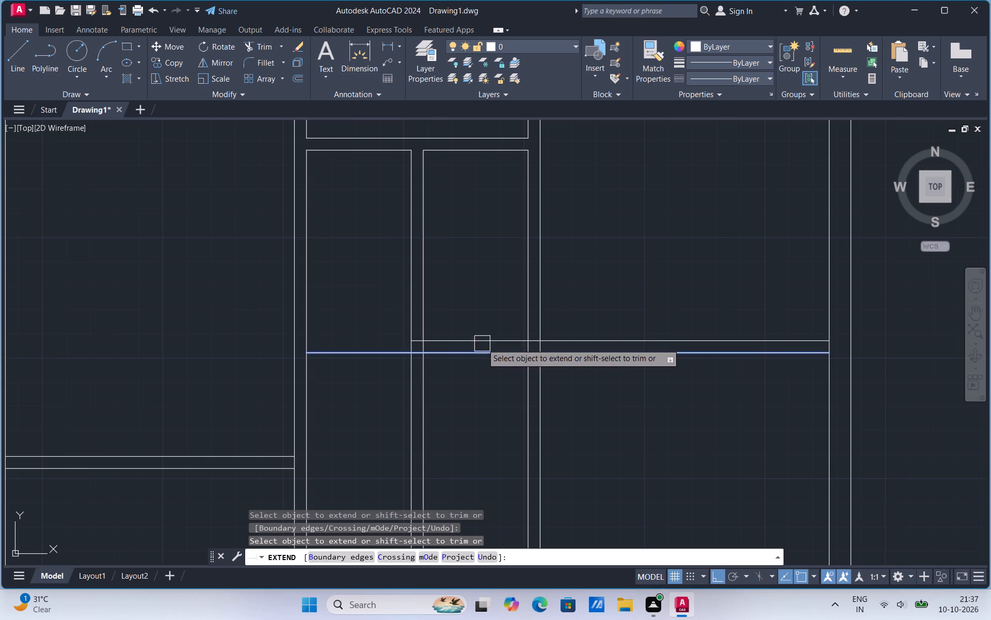
{"action": "left_click", "coordinate": [482, 343]}
{"action": "left_click", "coordinate": [471, 352]}
{"action": "key", "text": "Escape"}
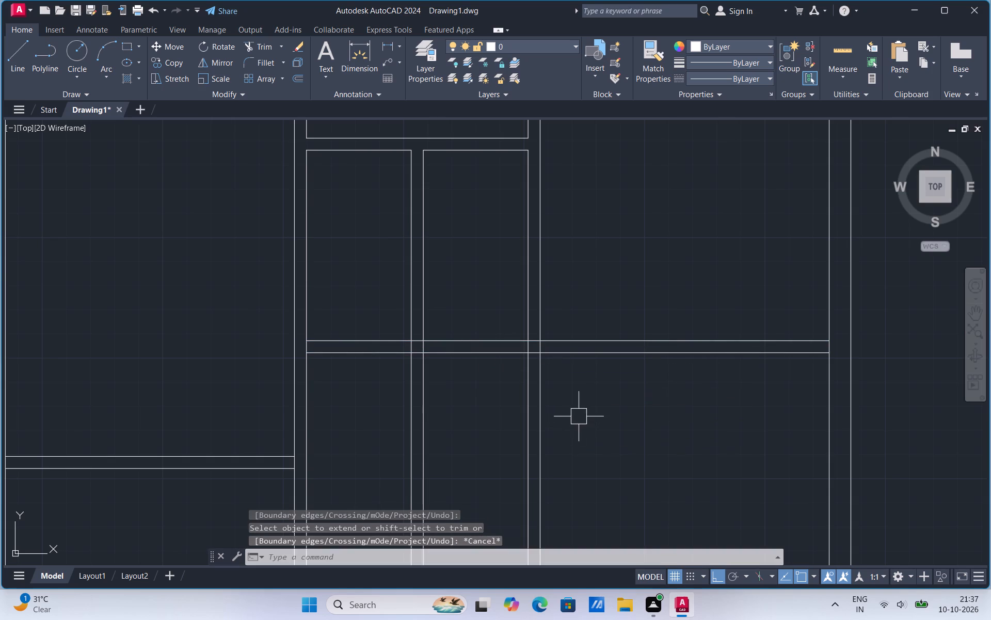
Extend both line pairs of the left and right cross partitions through the partition between the left and middle bays.
{"action": "scroll", "coordinate": [581, 412], "scroll_direction": "down", "scroll_amount": 2}
{"action": "scroll", "coordinate": [575, 414], "scroll_direction": "up", "scroll_amount": 1}
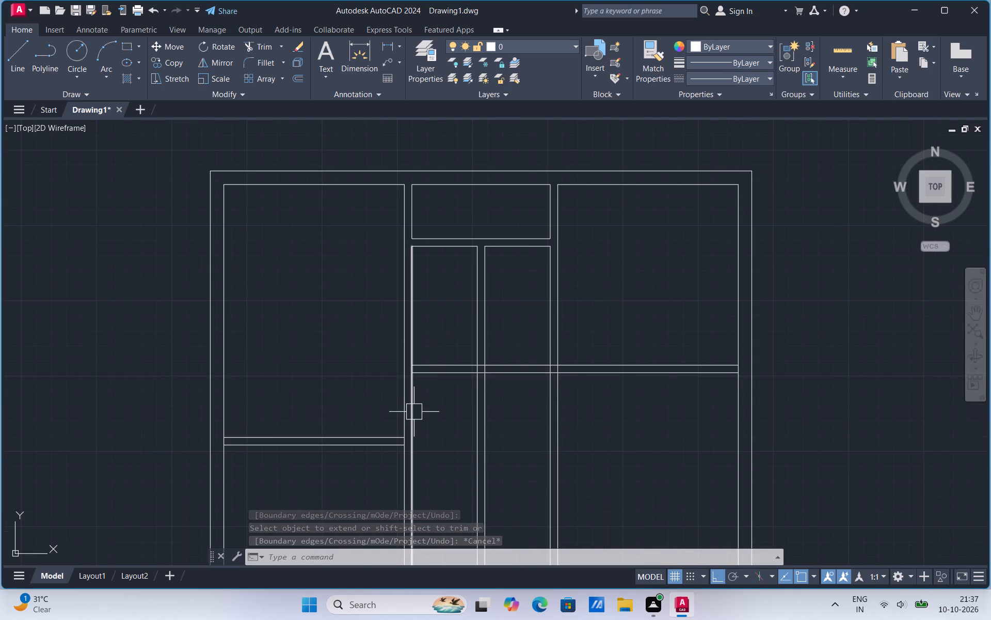
{"action": "type", "text": "ex"}
{"action": "left_click", "coordinate": [459, 441]}
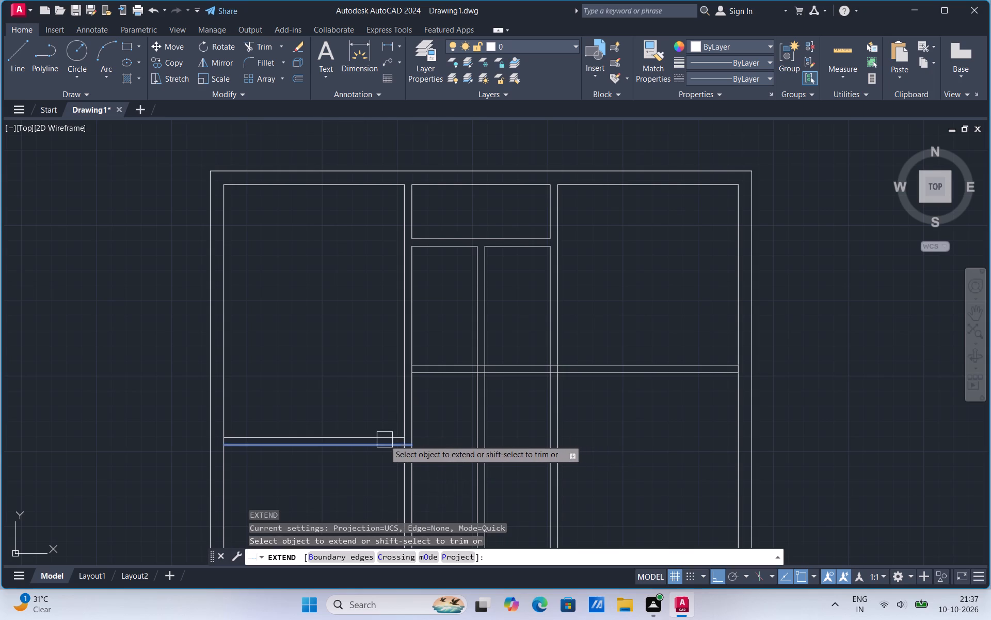
{"action": "left_click", "coordinate": [384, 436]}
{"action": "left_click", "coordinate": [383, 443]}
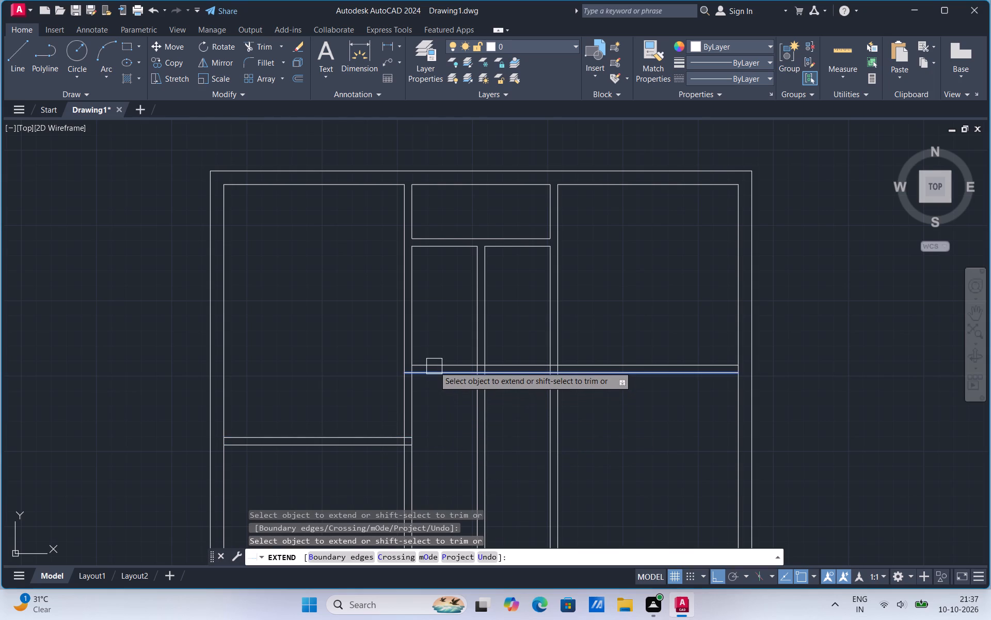
{"action": "left_click", "coordinate": [434, 366]}
{"action": "left_click", "coordinate": [434, 361]}
{"action": "key", "text": "Escape"}
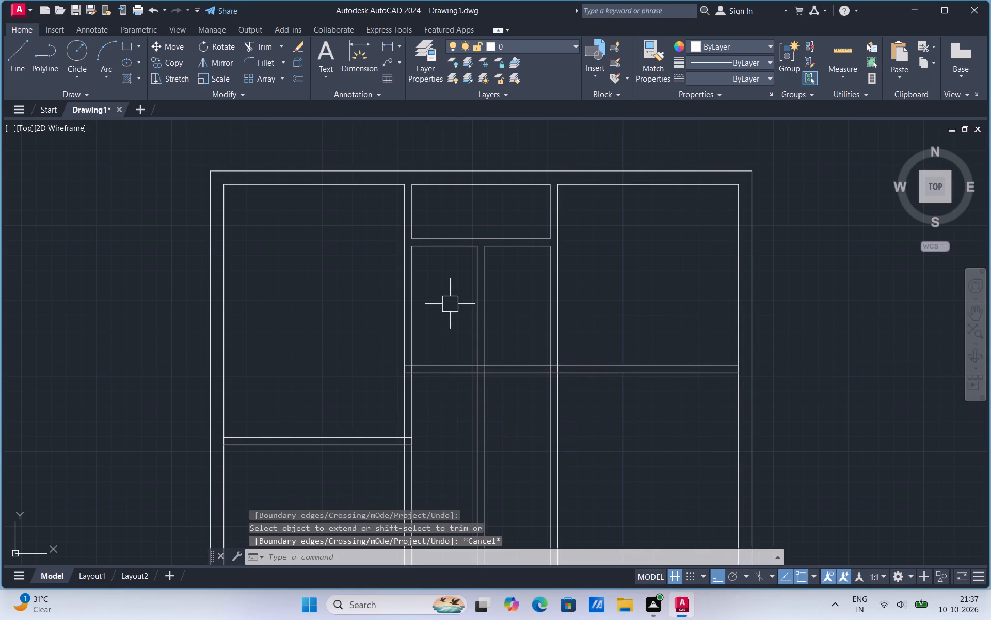
Copy the bottom wall's outer line 5" up from its left end.
{"action": "scroll", "coordinate": [449, 303], "scroll_direction": "down", "scroll_amount": 2}
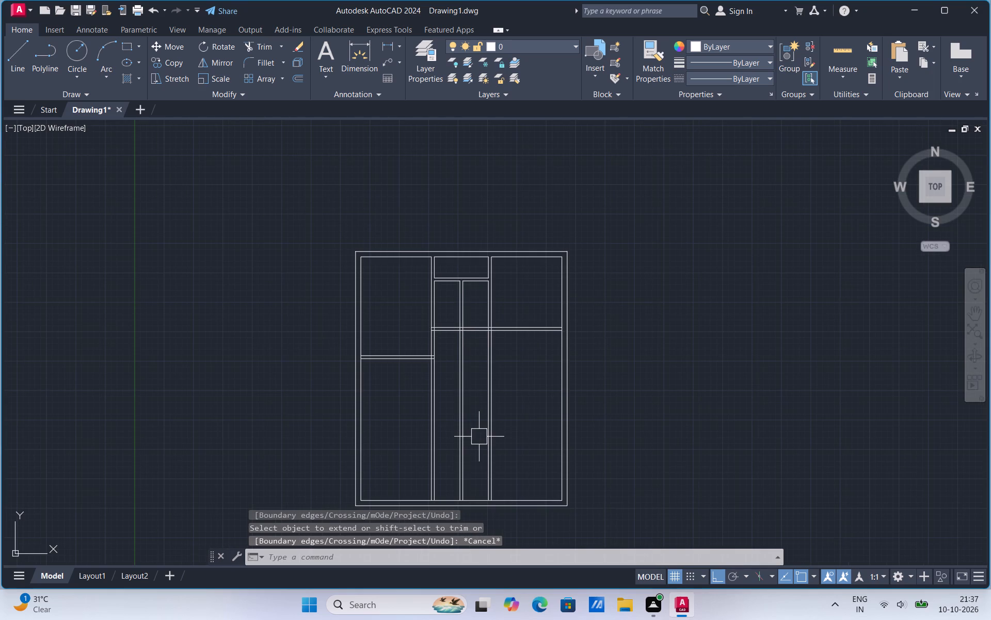
{"action": "scroll", "coordinate": [451, 357], "scroll_direction": "down", "scroll_amount": 1}
{"action": "scroll", "coordinate": [431, 437], "scroll_direction": "up", "scroll_amount": 2}
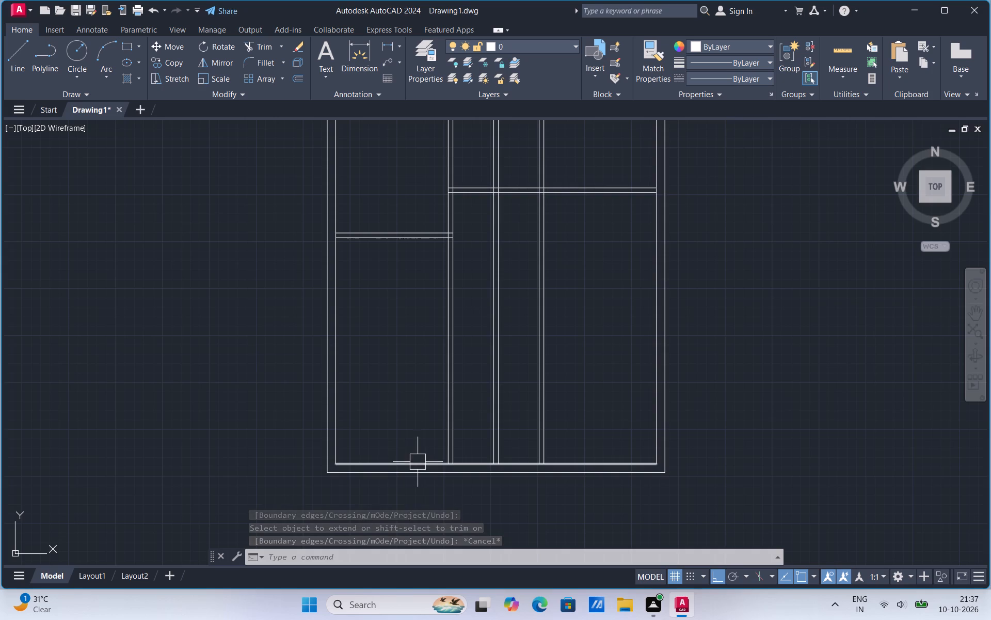
{"action": "scroll", "coordinate": [431, 471], "scroll_direction": "up", "scroll_amount": 2}
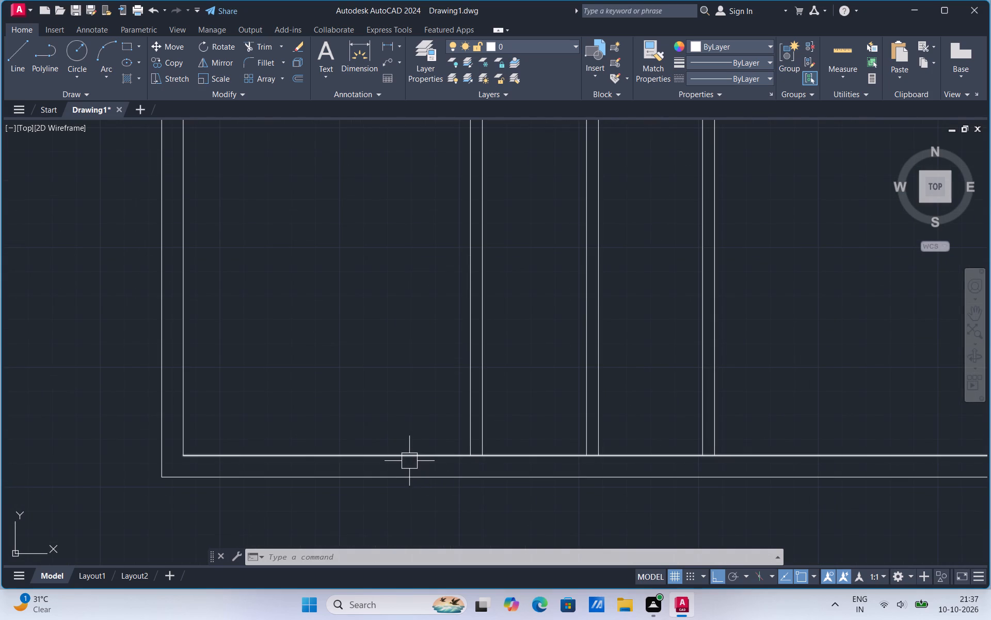
{"action": "left_click", "coordinate": [385, 477]}
{"action": "right_click", "coordinate": [385, 477]}
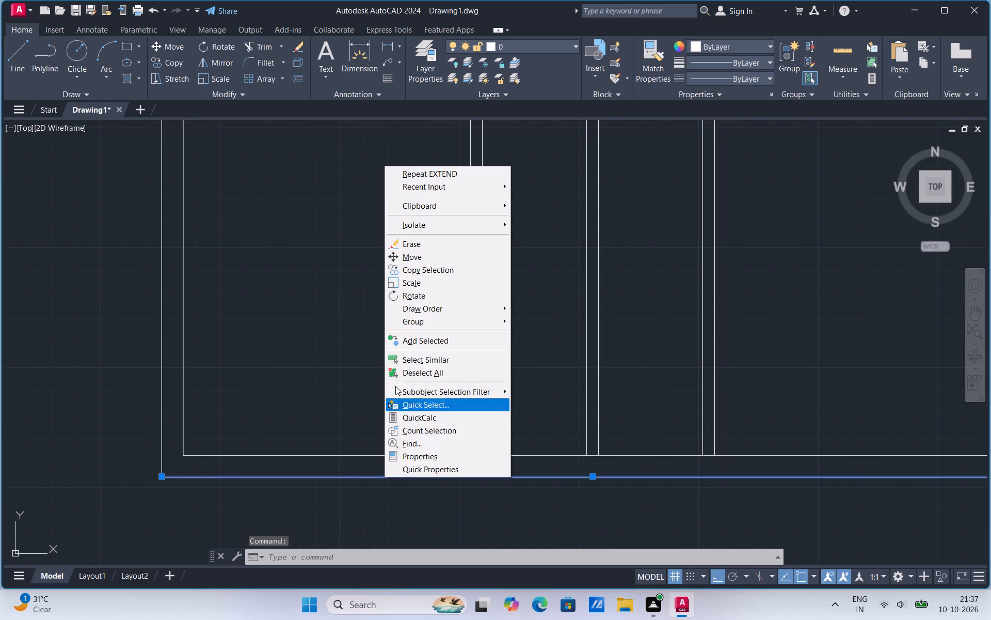
{"action": "left_click", "coordinate": [405, 271]}
{"action": "scroll", "coordinate": [168, 483], "scroll_direction": "up", "scroll_amount": 1}
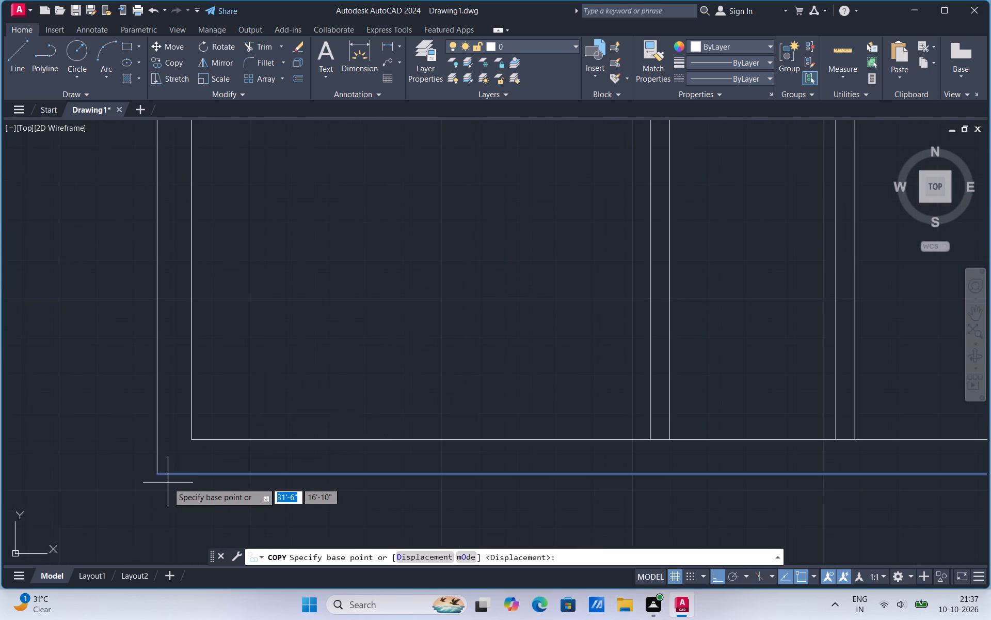
{"action": "left_click", "coordinate": [158, 473]}
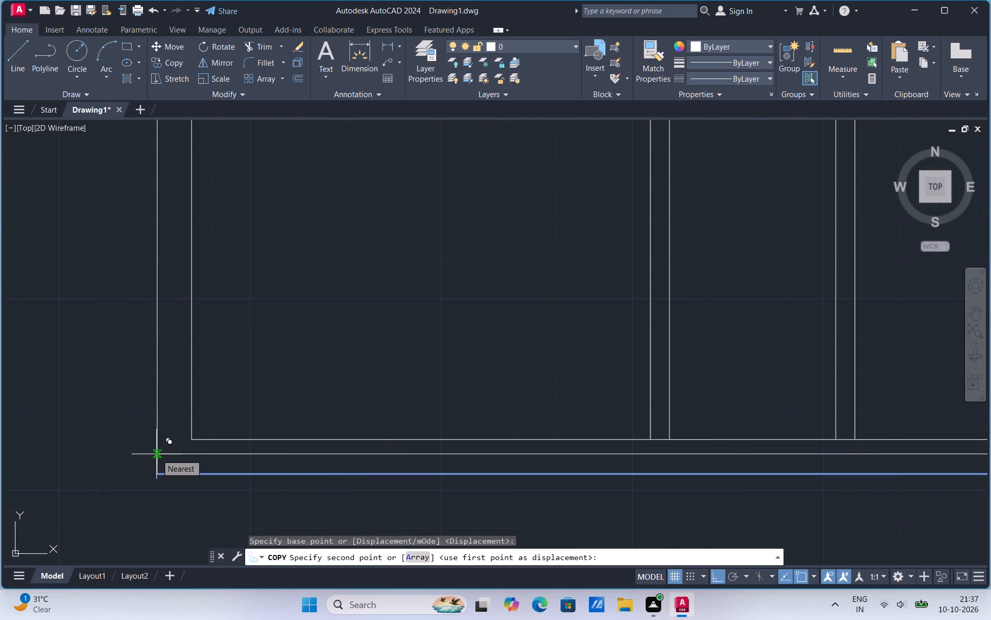
{"action": "key", "text": "5"}
{"action": "key", "text": "shift+quotedbl"}
{"action": "key", "text": "Return"}
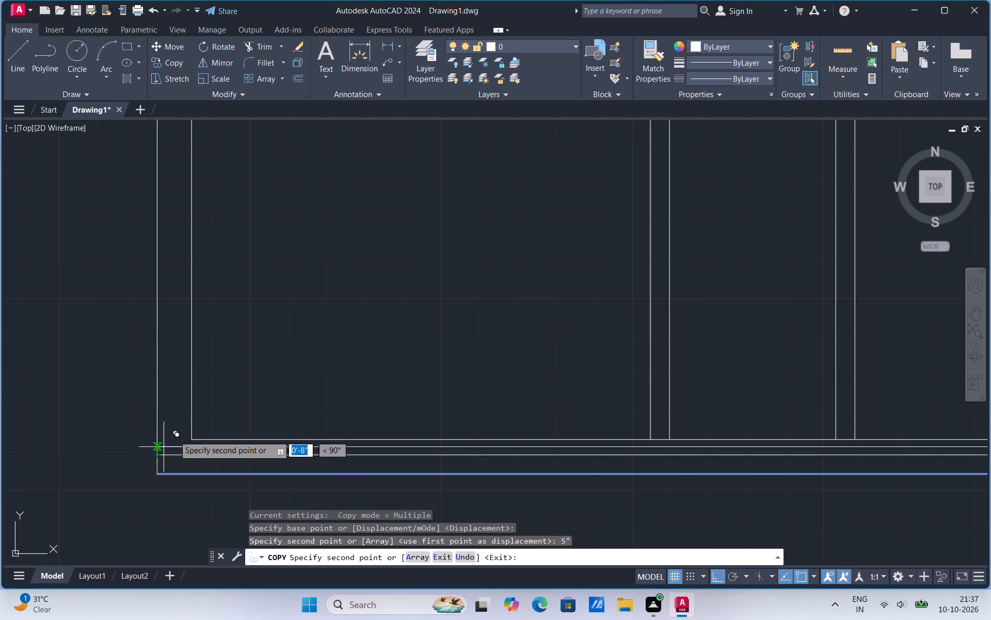
{"action": "key", "text": "Escape"}
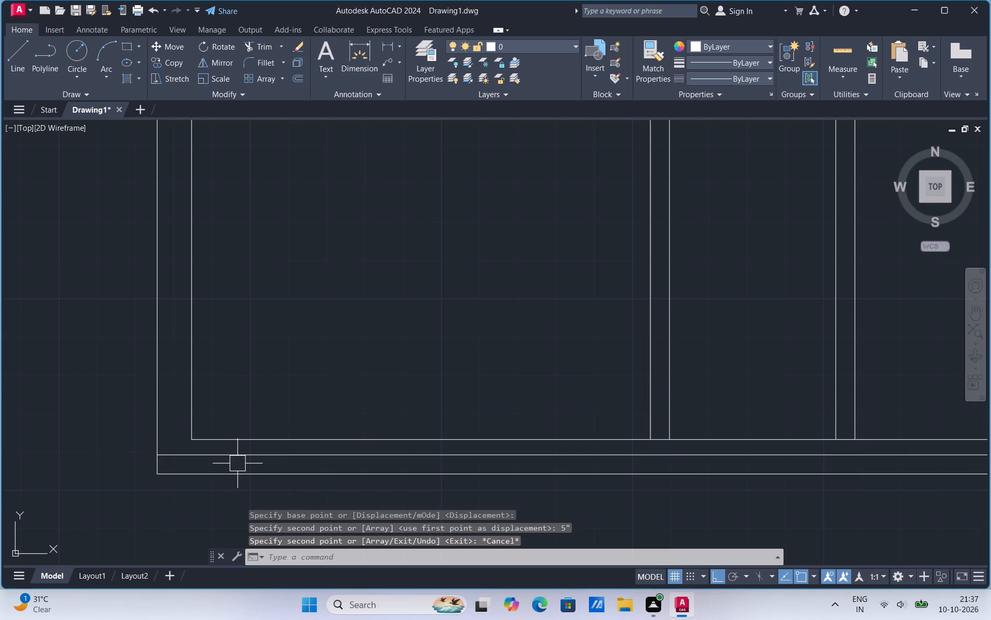
Extend the inner lines of the left and right outer walls down to the bottom wall's outer line.
{"action": "type", "text": "ex"}
{"action": "left_click", "coordinate": [272, 493]}
{"action": "left_click", "coordinate": [191, 416]}
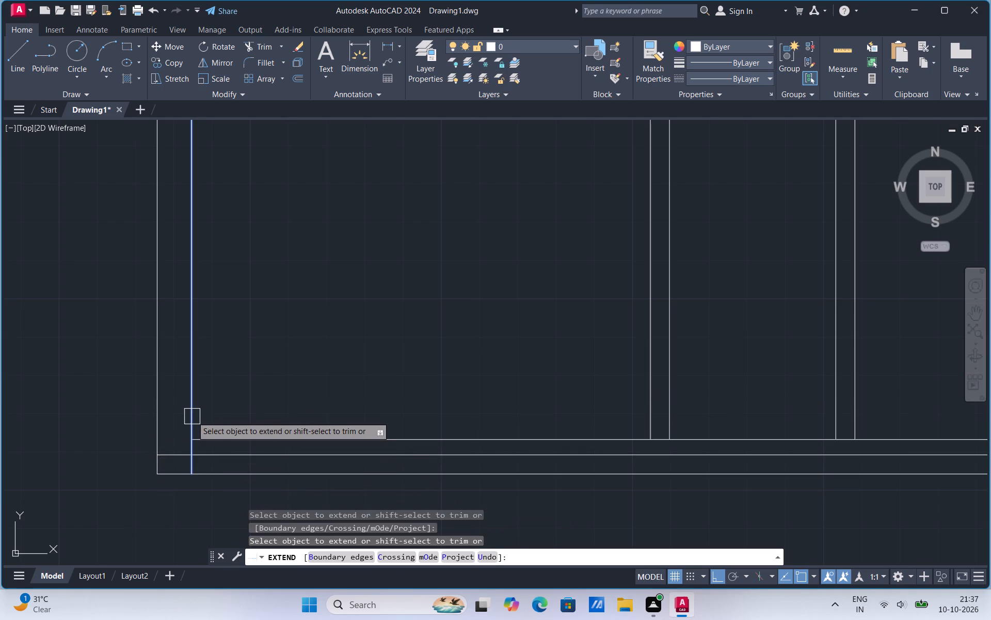
{"action": "left_click", "coordinate": [192, 416]}
{"action": "scroll", "coordinate": [202, 511], "scroll_direction": "down", "scroll_amount": 3}
{"action": "left_click", "coordinate": [205, 484]}
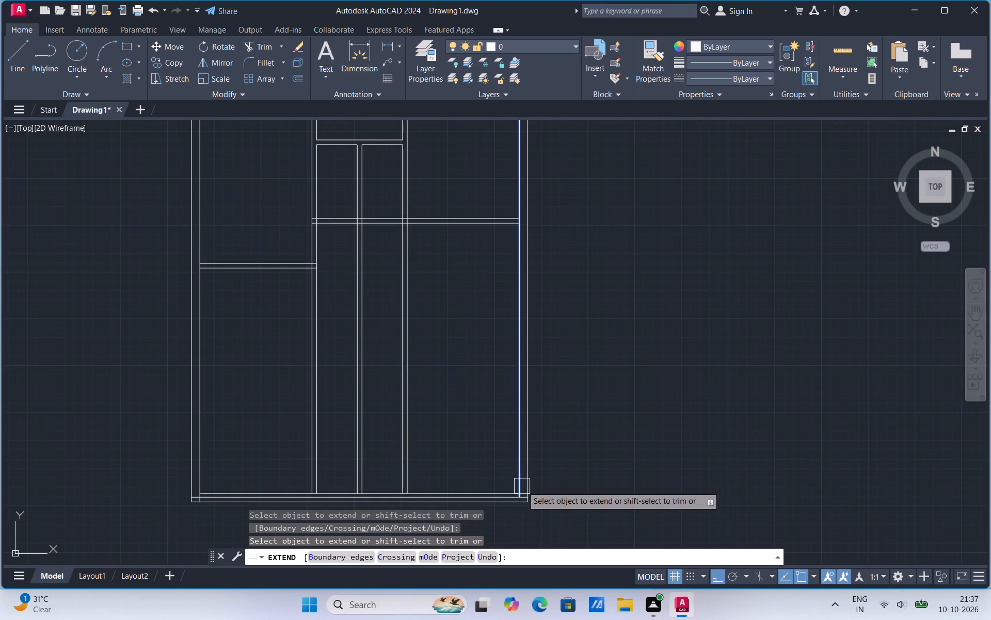
{"action": "left_click", "coordinate": [518, 483]}
{"action": "left_click", "coordinate": [521, 475]}
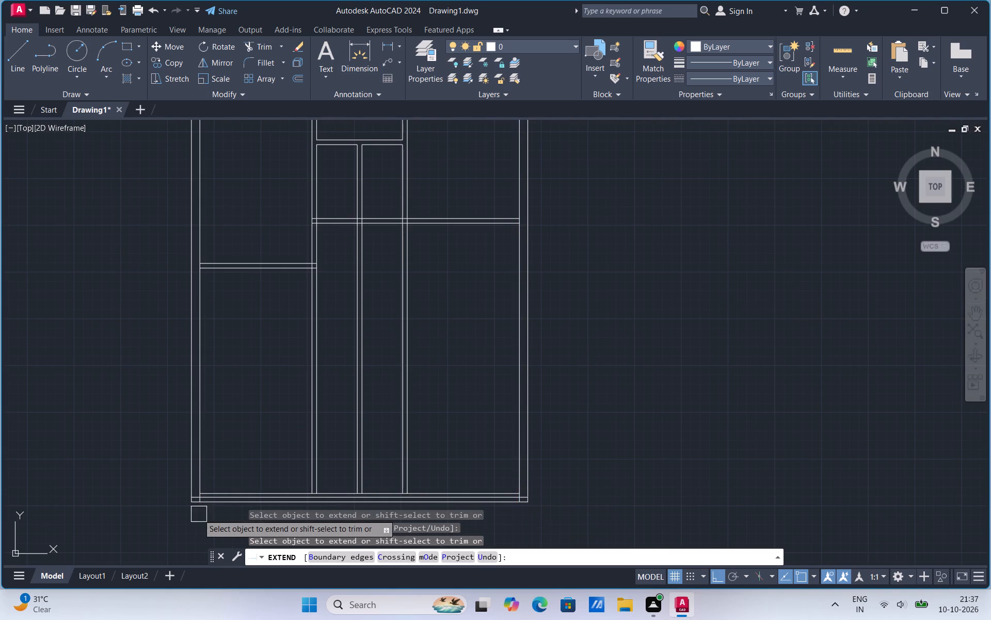
Trim the bottom wall's two lower corners clean and remove the left bay's piece of the old inner bottom line.
{"action": "scroll", "coordinate": [198, 514], "scroll_direction": "up", "scroll_amount": 2}
{"action": "left_click", "coordinate": [264, 44]}
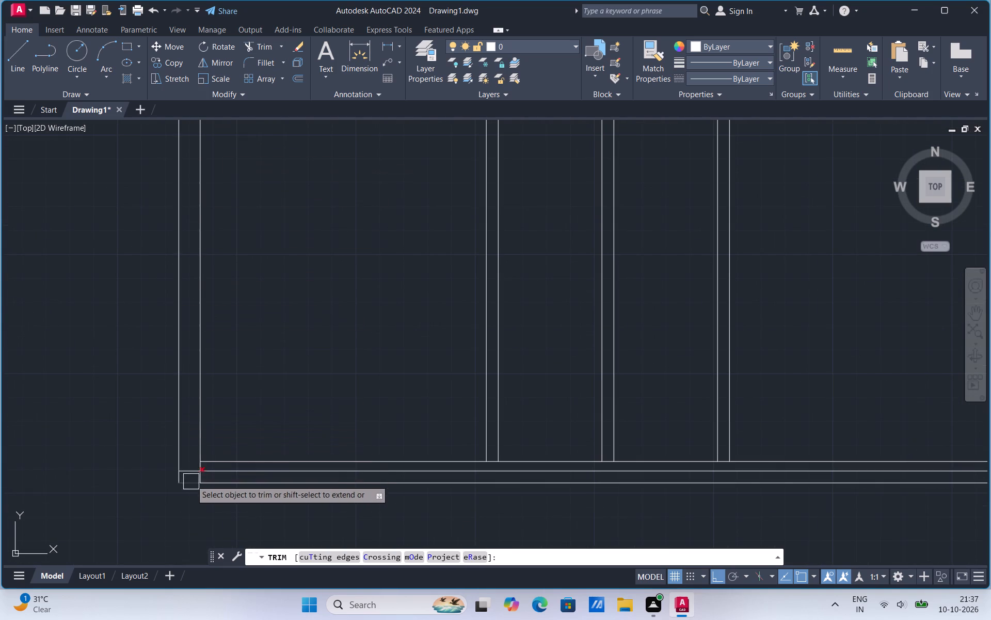
{"action": "scroll", "coordinate": [189, 475], "scroll_direction": "up", "scroll_amount": 1}
{"action": "left_click", "coordinate": [189, 475]}
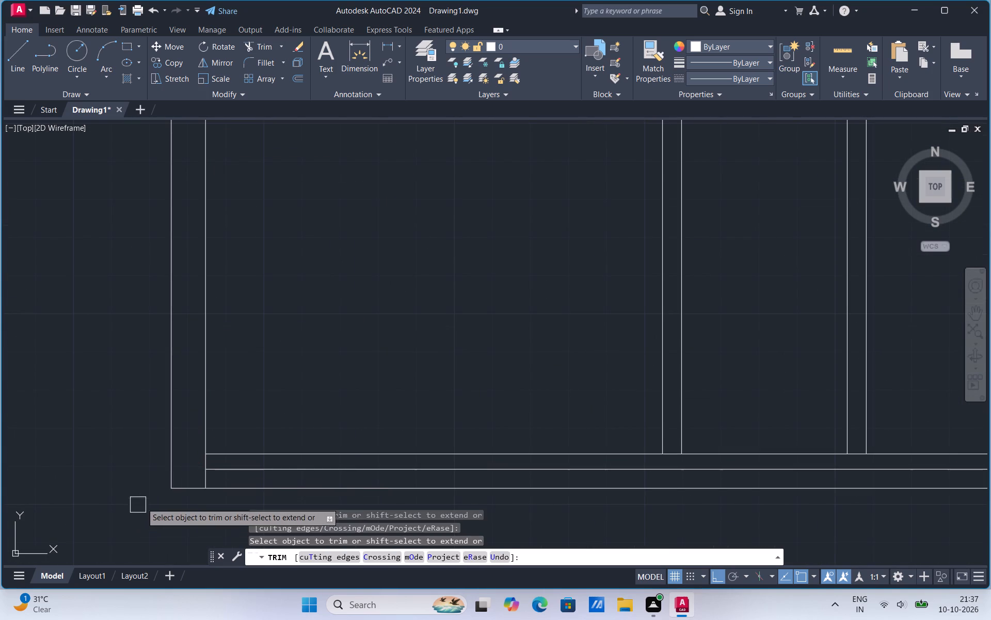
{"action": "left_click", "coordinate": [233, 454]}
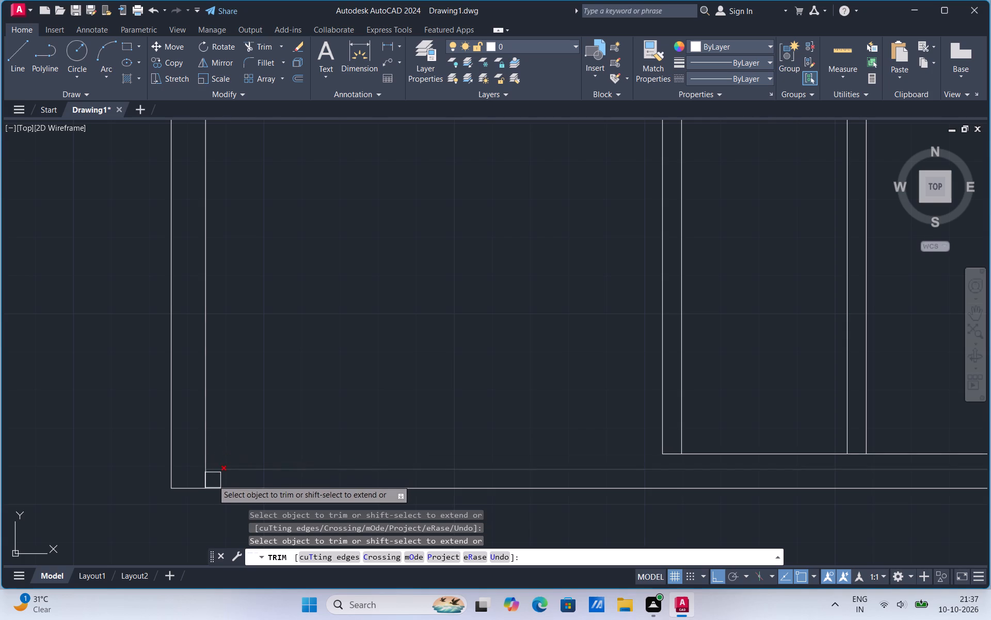
{"action": "scroll", "coordinate": [211, 482], "scroll_direction": "up", "scroll_amount": 1}
{"action": "left_click", "coordinate": [204, 481]}
{"action": "scroll", "coordinate": [128, 456], "scroll_direction": "down", "scroll_amount": 3}
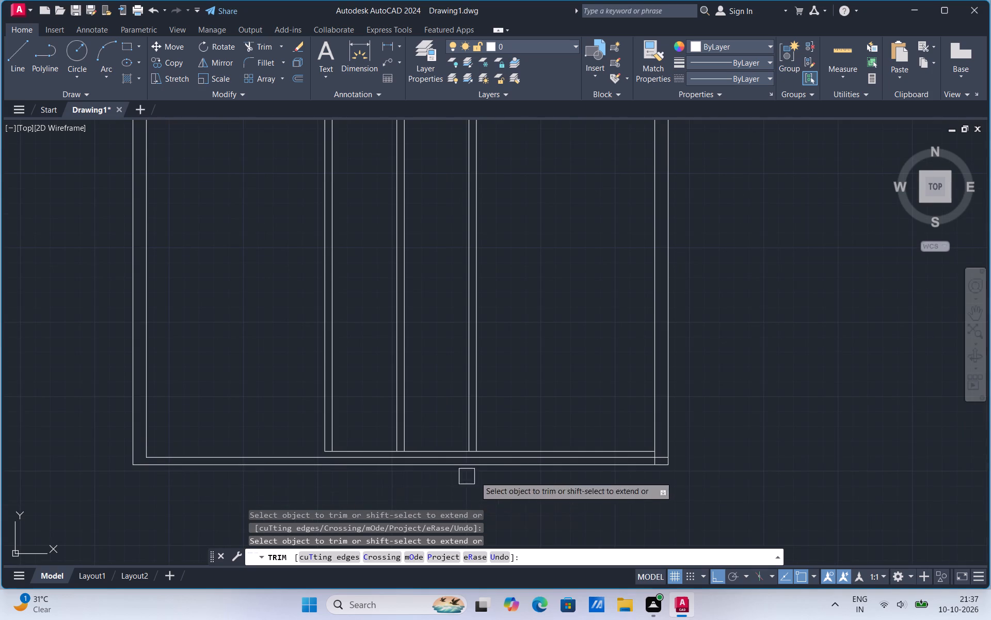
{"action": "scroll", "coordinate": [659, 456], "scroll_direction": "up", "scroll_amount": 3}
{"action": "left_click", "coordinate": [662, 461]}
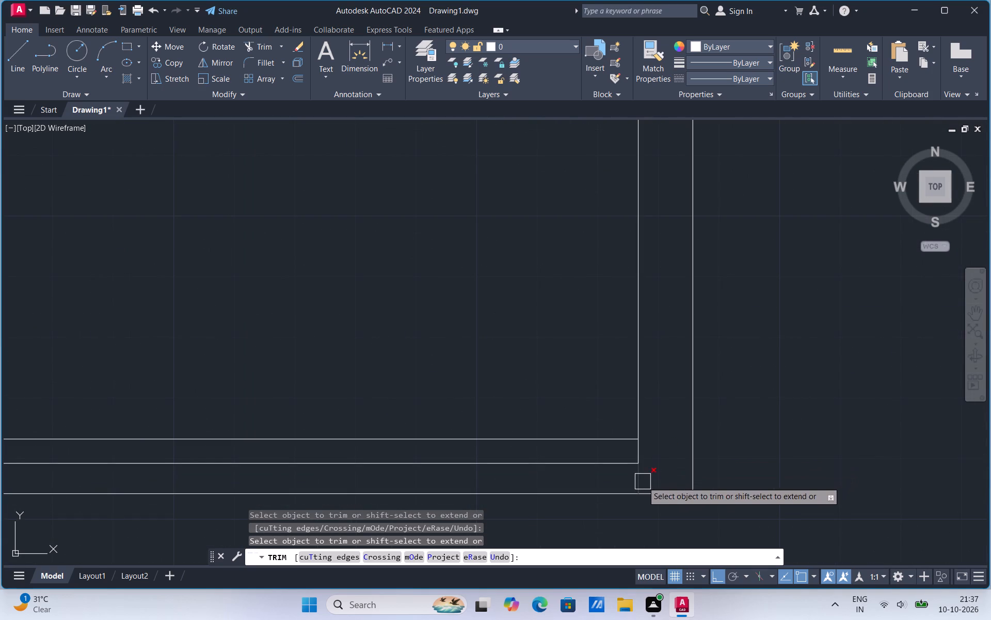
{"action": "left_click", "coordinate": [643, 482]}
Trim away the rest of the old inner bottom line across the right bay, the middle bays and the partition ends.
{"action": "scroll", "coordinate": [803, 499], "scroll_direction": "down", "scroll_amount": 3}
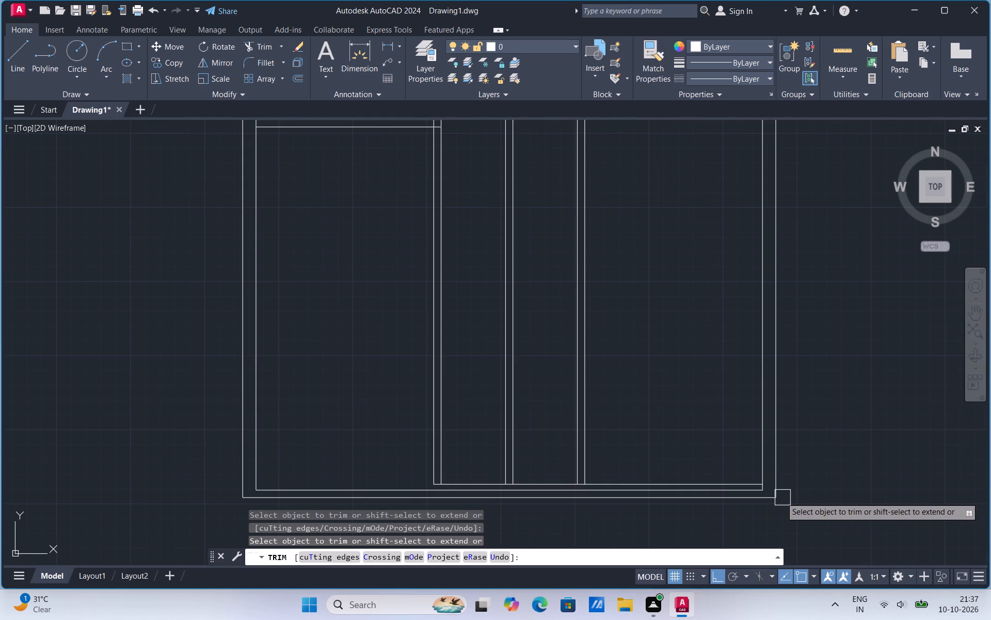
{"action": "left_click", "coordinate": [644, 479]}
{"action": "left_click", "coordinate": [540, 480]}
{"action": "scroll", "coordinate": [470, 478], "scroll_direction": "up", "scroll_amount": 1}
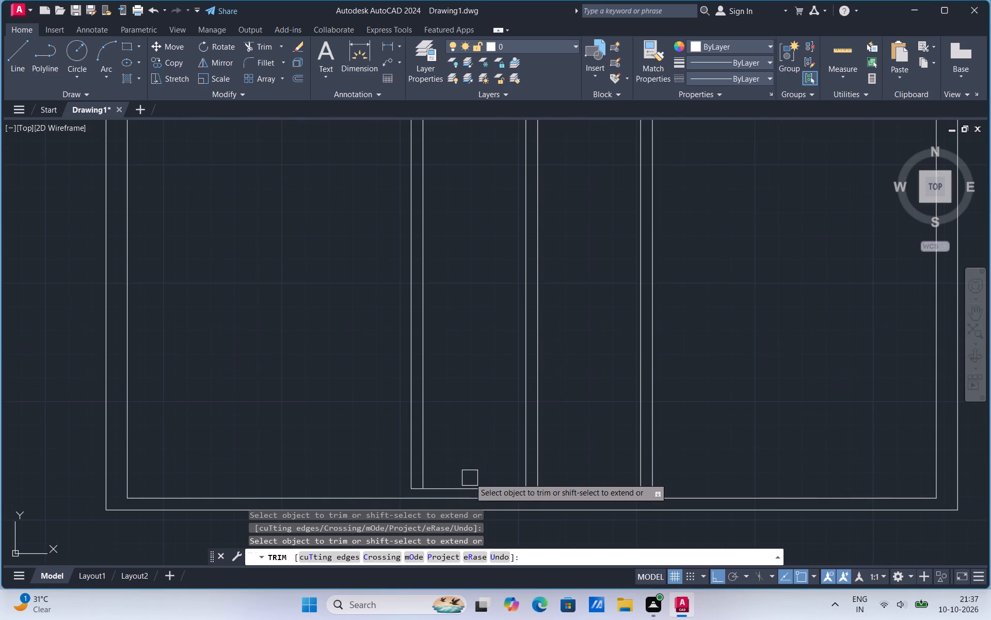
{"action": "left_click", "coordinate": [456, 484]}
{"action": "scroll", "coordinate": [431, 495], "scroll_direction": "up", "scroll_amount": 3}
{"action": "left_click", "coordinate": [373, 473]}
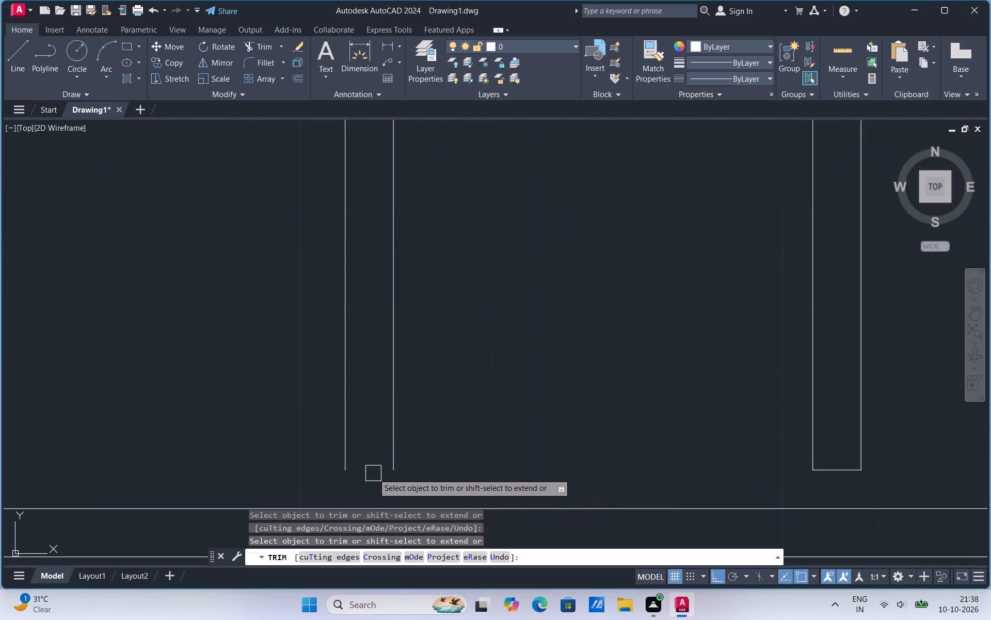
{"action": "scroll", "coordinate": [373, 473], "scroll_direction": "down", "scroll_amount": 1}
{"action": "left_click", "coordinate": [664, 474]}
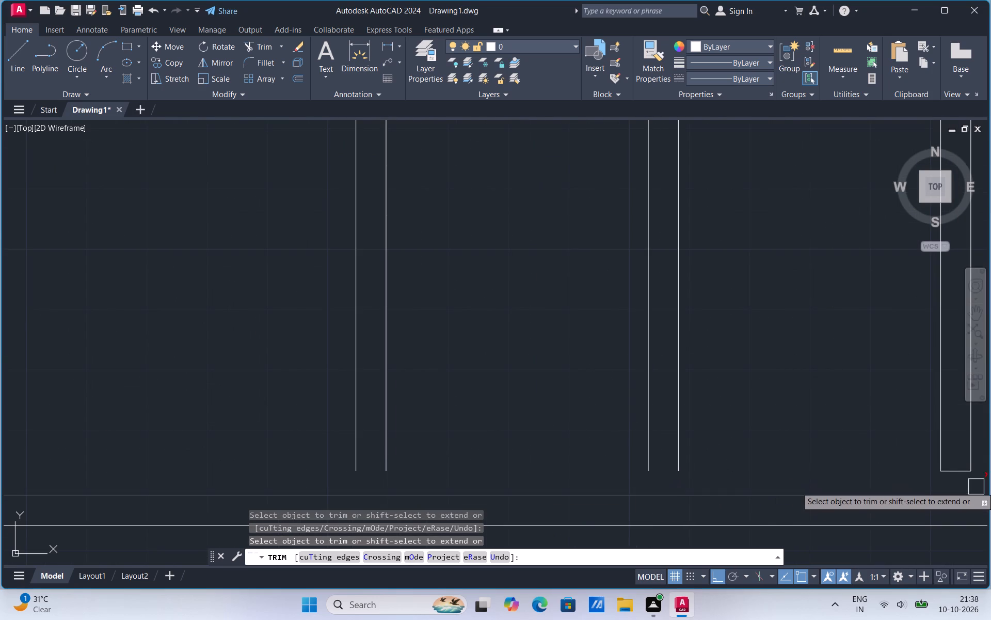
{"action": "left_click", "coordinate": [959, 472]}
{"action": "scroll", "coordinate": [649, 445], "scroll_direction": "down", "scroll_amount": 3}
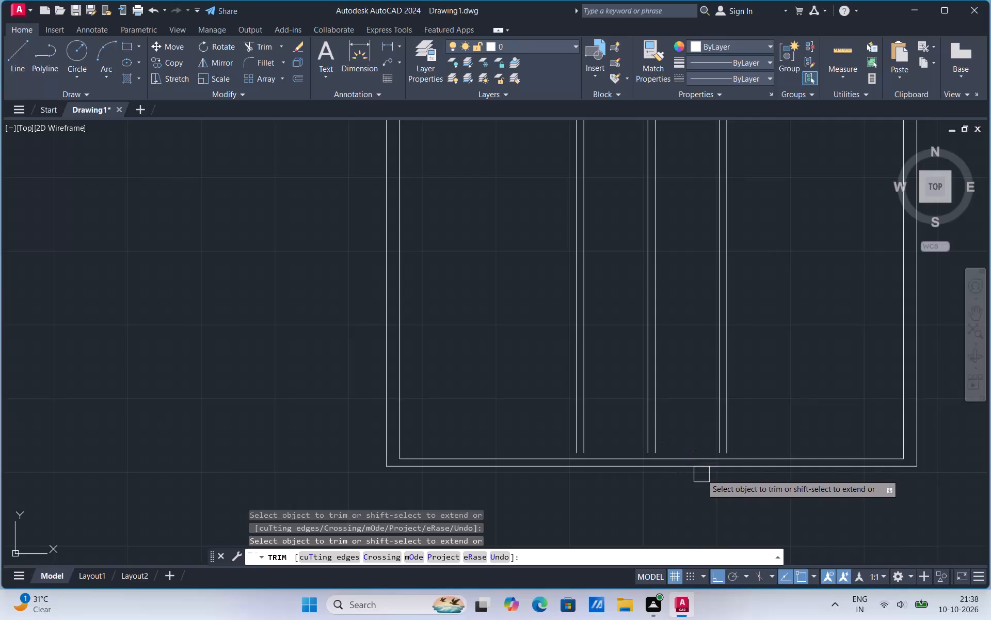
{"action": "key", "text": "Escape"}
Extend all six vertical partition lines down to the bottom wall's new inner line.
{"action": "key", "text": "e"}
{"action": "key", "text": "x"}
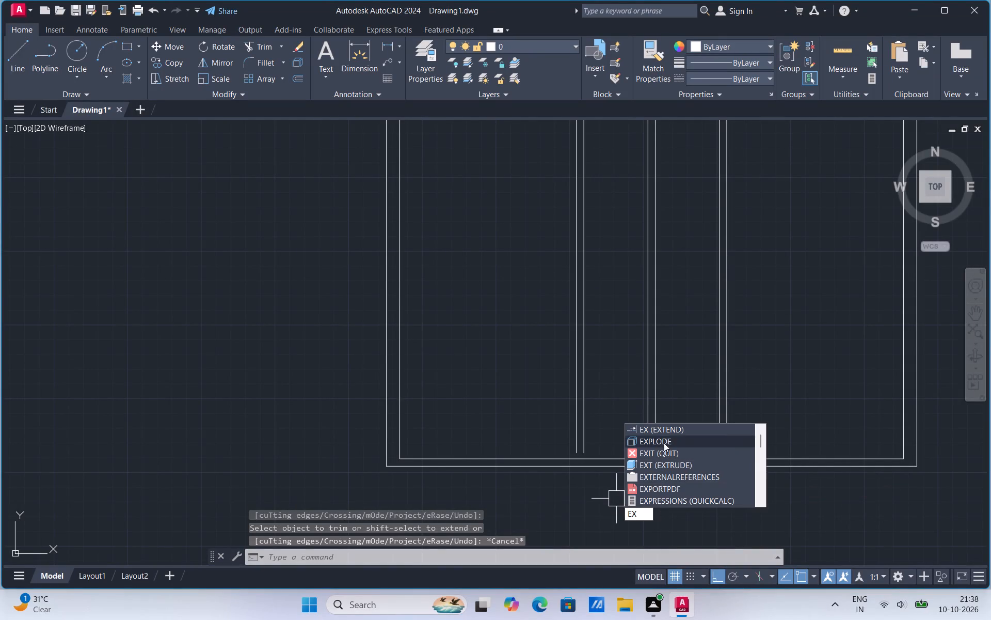
{"action": "left_click", "coordinate": [664, 428]}
{"action": "scroll", "coordinate": [683, 454], "scroll_direction": "up", "scroll_amount": 2}
{"action": "left_click", "coordinate": [430, 433]}
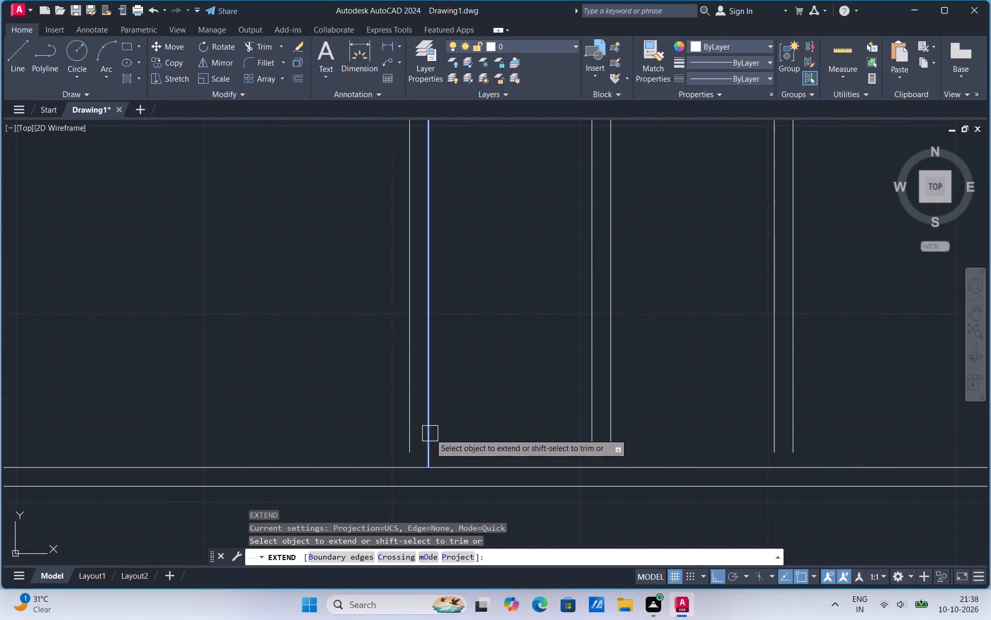
{"action": "left_click", "coordinate": [409, 427]}
{"action": "left_click", "coordinate": [591, 425]}
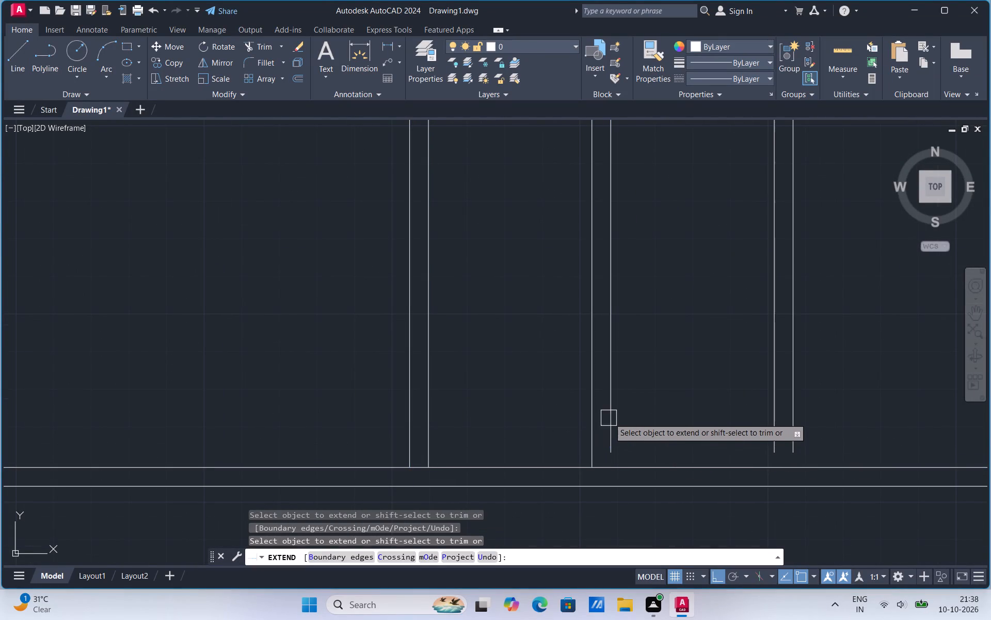
{"action": "left_click", "coordinate": [611, 416]}
{"action": "left_click", "coordinate": [769, 419]}
{"action": "left_click", "coordinate": [789, 415]}
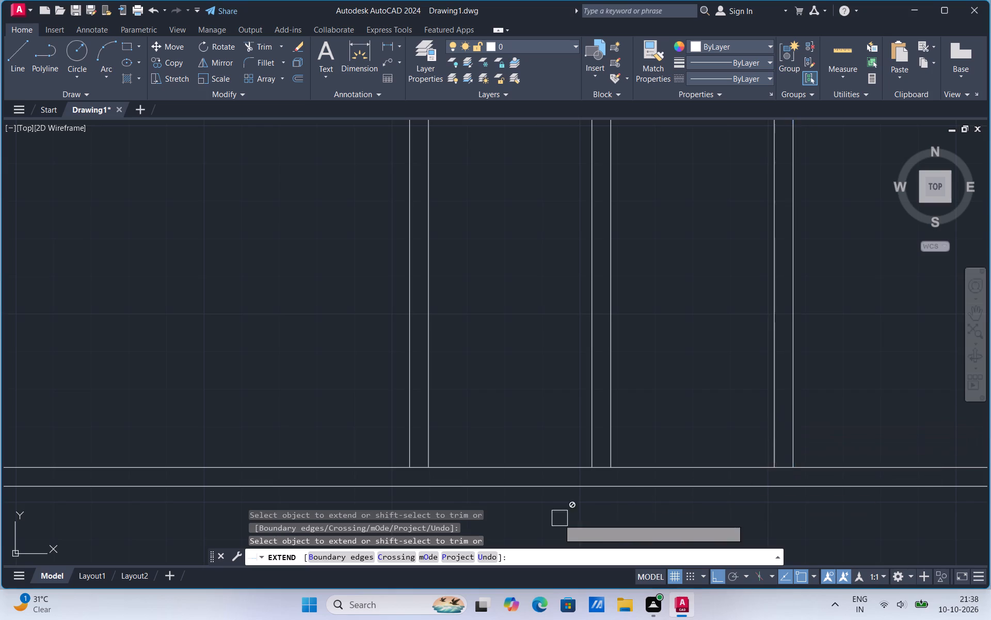
{"action": "scroll", "coordinate": [557, 520], "scroll_direction": "down", "scroll_amount": 3}
{"action": "key", "text": "Escape"}
Trim the bottom wall's inner line out from between the line pairs of the three vertical partitions.
{"action": "scroll", "coordinate": [570, 424], "scroll_direction": "down", "scroll_amount": 1}
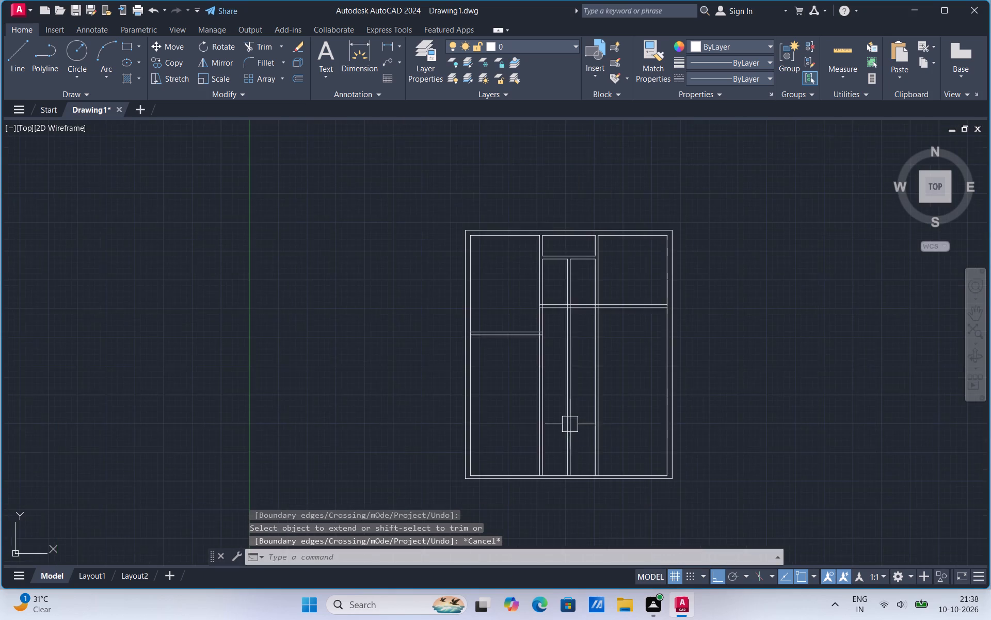
{"action": "scroll", "coordinate": [561, 488], "scroll_direction": "up", "scroll_amount": 3}
{"action": "left_click", "coordinate": [255, 44]}
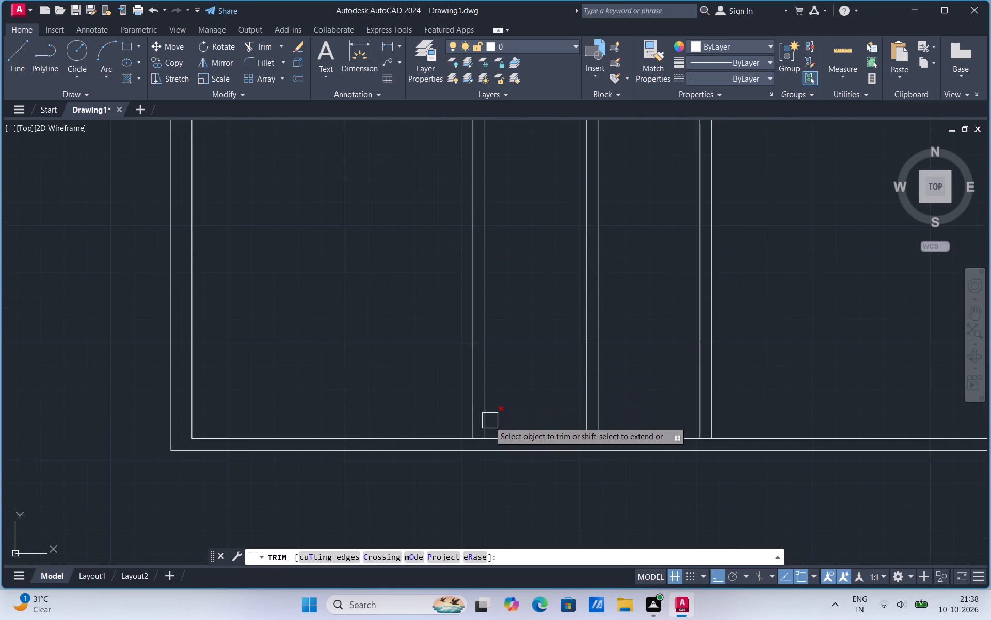
{"action": "scroll", "coordinate": [482, 431], "scroll_direction": "up", "scroll_amount": 2}
{"action": "left_click", "coordinate": [472, 451]}
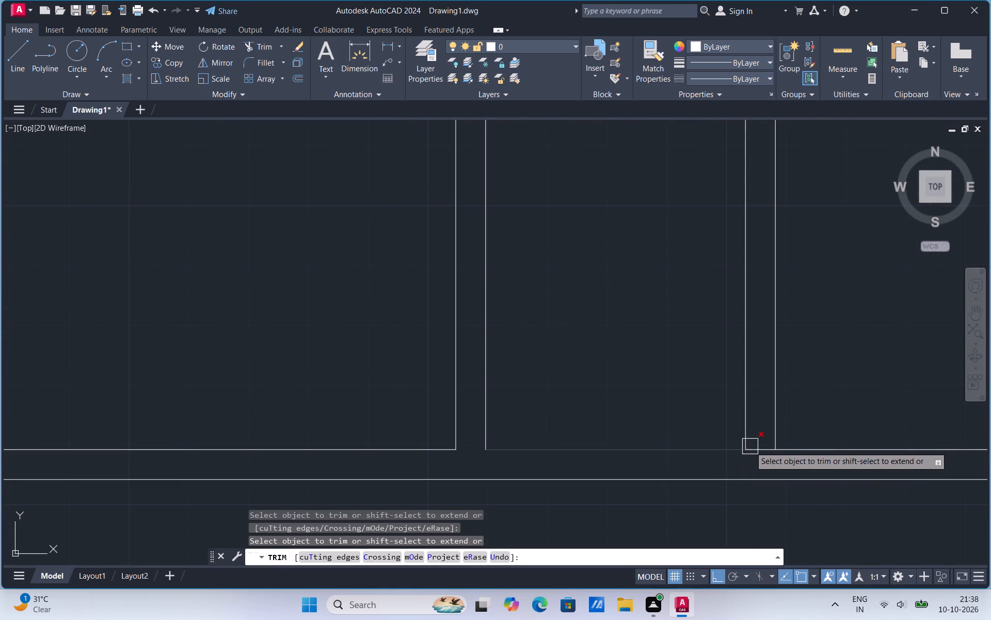
{"action": "left_click", "coordinate": [759, 446]}
{"action": "scroll", "coordinate": [661, 504], "scroll_direction": "down", "scroll_amount": 2}
{"action": "scroll", "coordinate": [828, 478], "scroll_direction": "up", "scroll_amount": 2}
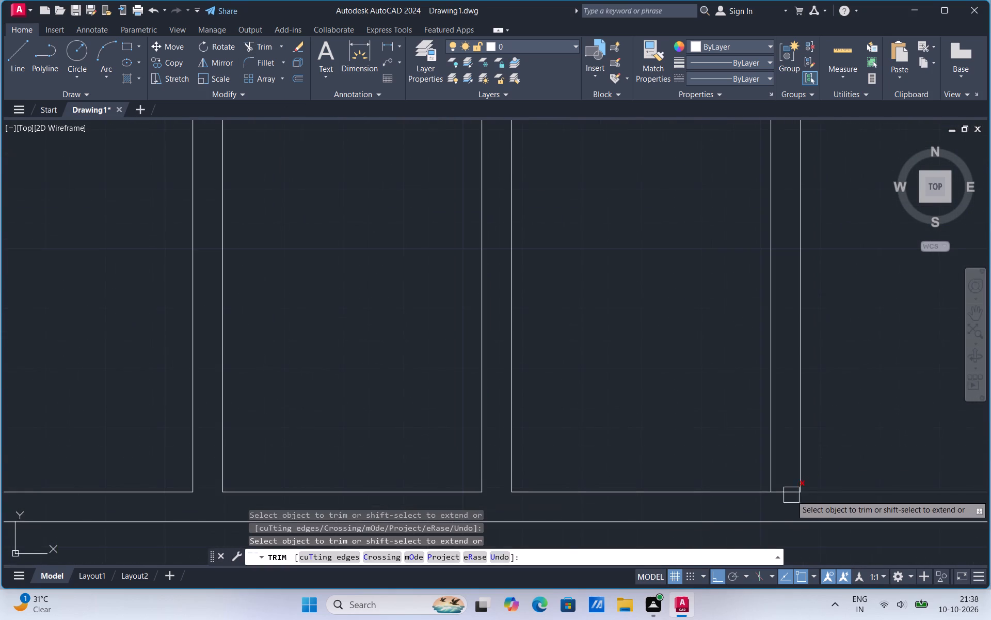
{"action": "left_click", "coordinate": [784, 491]}
{"action": "scroll", "coordinate": [721, 524], "scroll_direction": "down", "scroll_amount": 2}
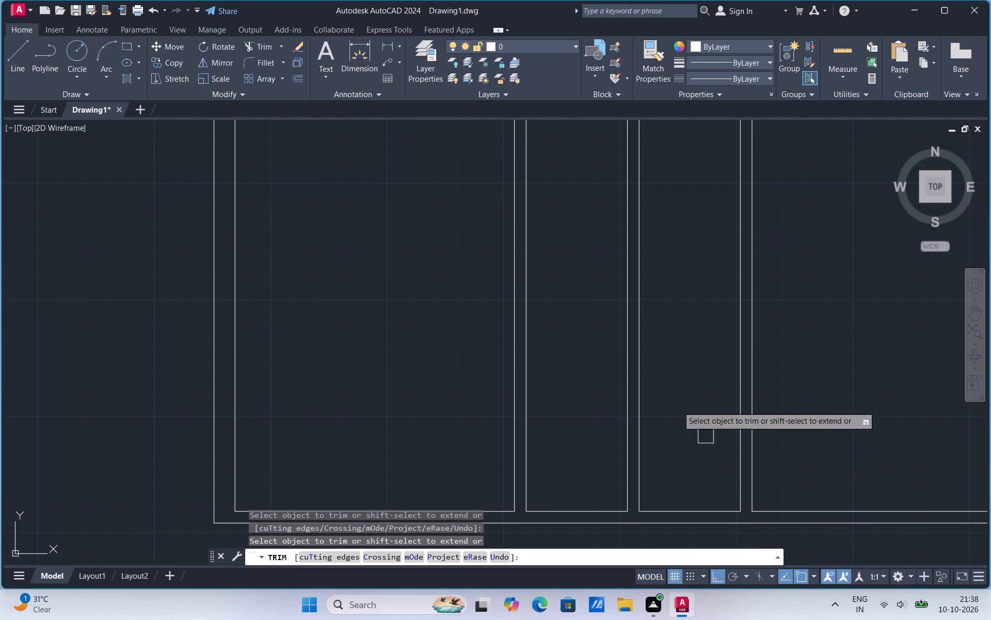
{"action": "key", "text": "Escape"}
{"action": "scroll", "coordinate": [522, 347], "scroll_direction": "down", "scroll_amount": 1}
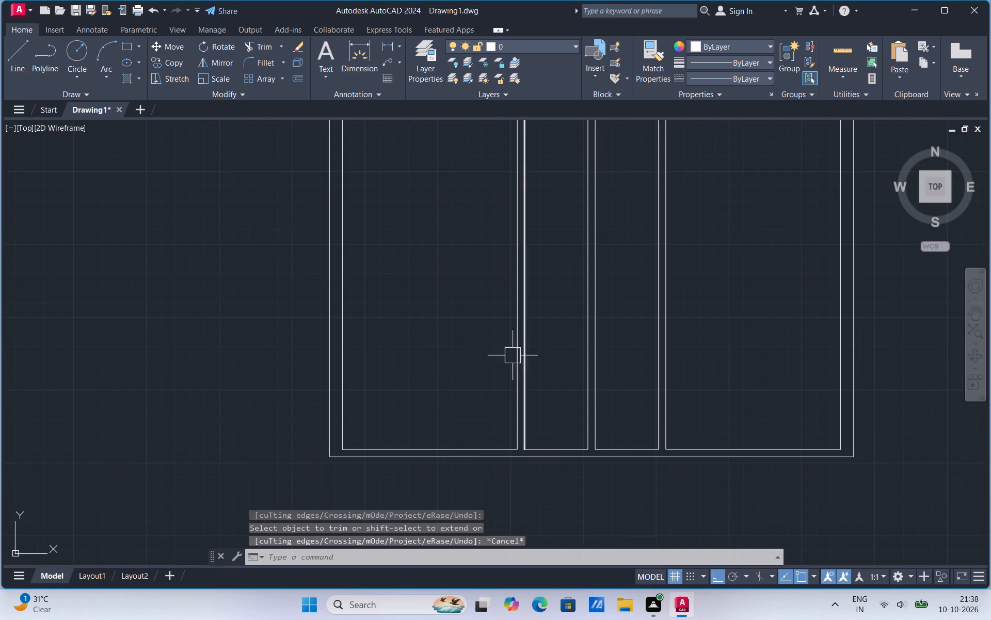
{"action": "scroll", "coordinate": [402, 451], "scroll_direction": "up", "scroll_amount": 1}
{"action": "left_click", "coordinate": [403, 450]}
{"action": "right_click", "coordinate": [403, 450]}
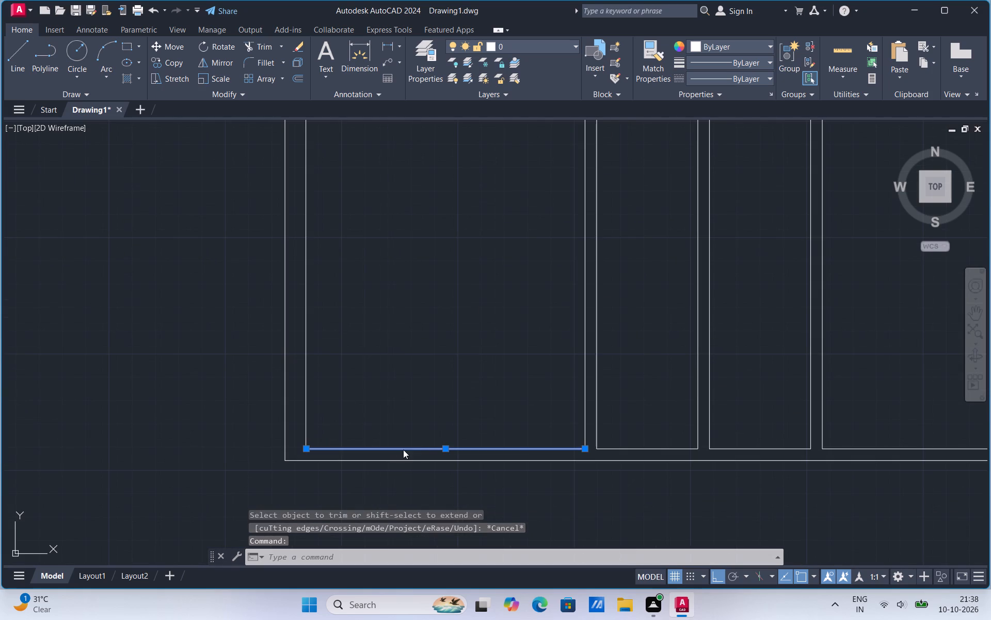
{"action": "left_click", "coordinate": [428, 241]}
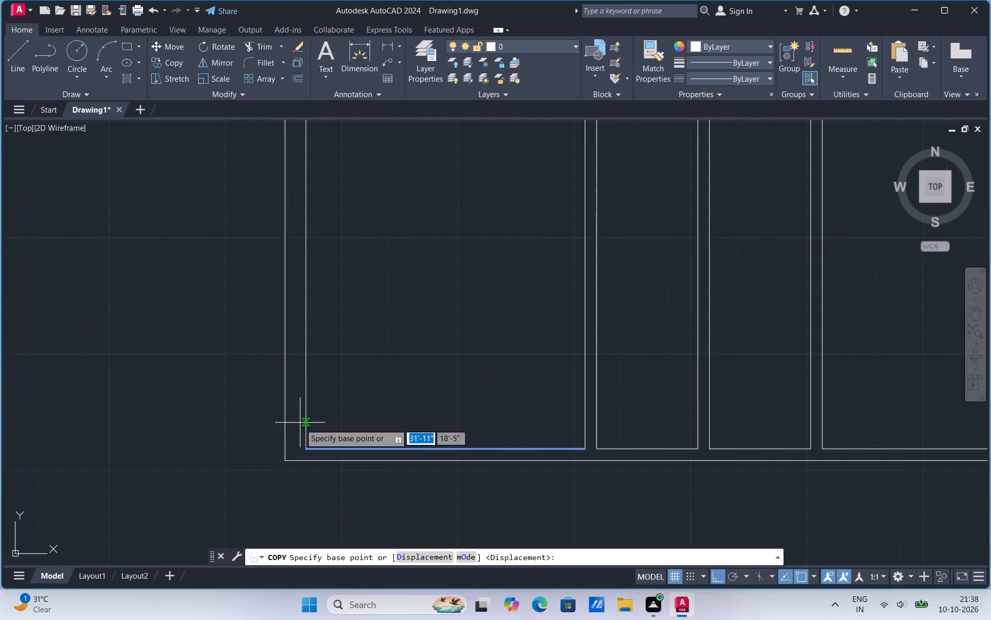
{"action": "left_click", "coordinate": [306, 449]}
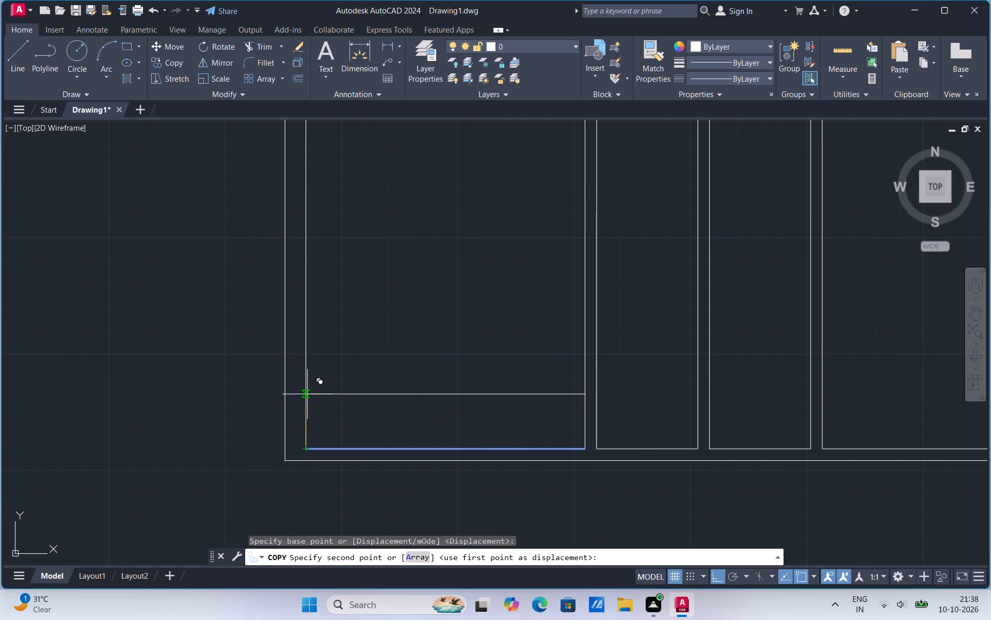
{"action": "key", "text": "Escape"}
Copy the inner bottom lines of the two narrow middle rooms 4'10" up.
{"action": "left_click", "coordinate": [685, 448]}
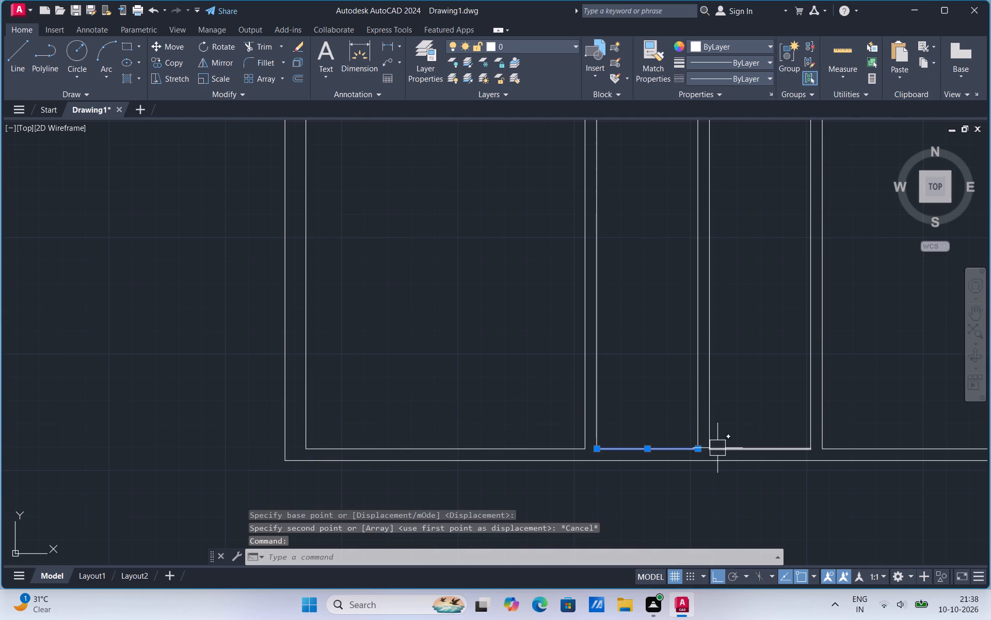
{"action": "left_click", "coordinate": [718, 448]}
{"action": "right_click", "coordinate": [718, 448]}
{"action": "left_click", "coordinate": [747, 260]}
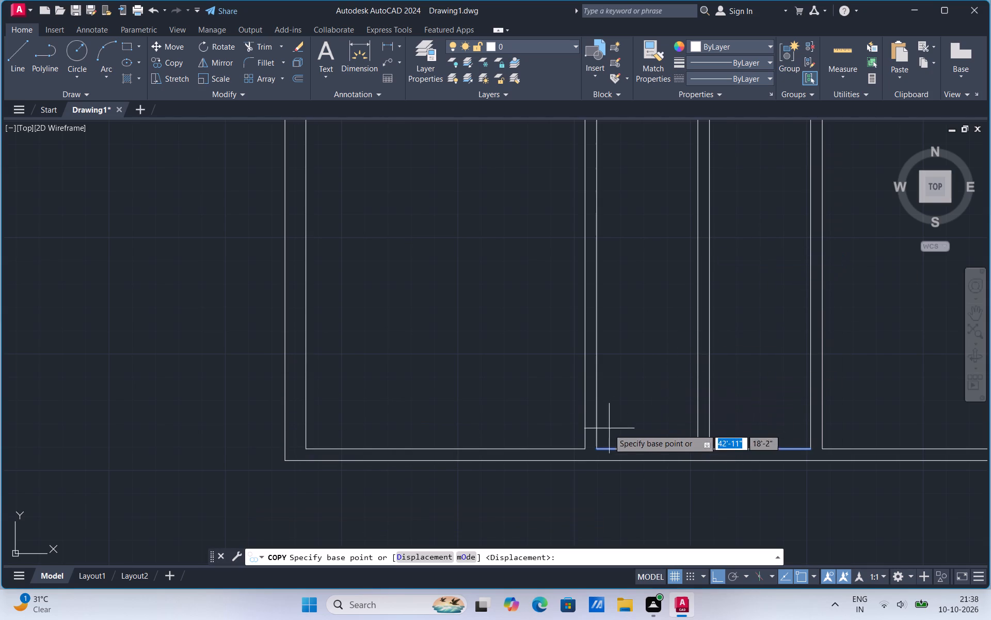
{"action": "left_click", "coordinate": [600, 448]}
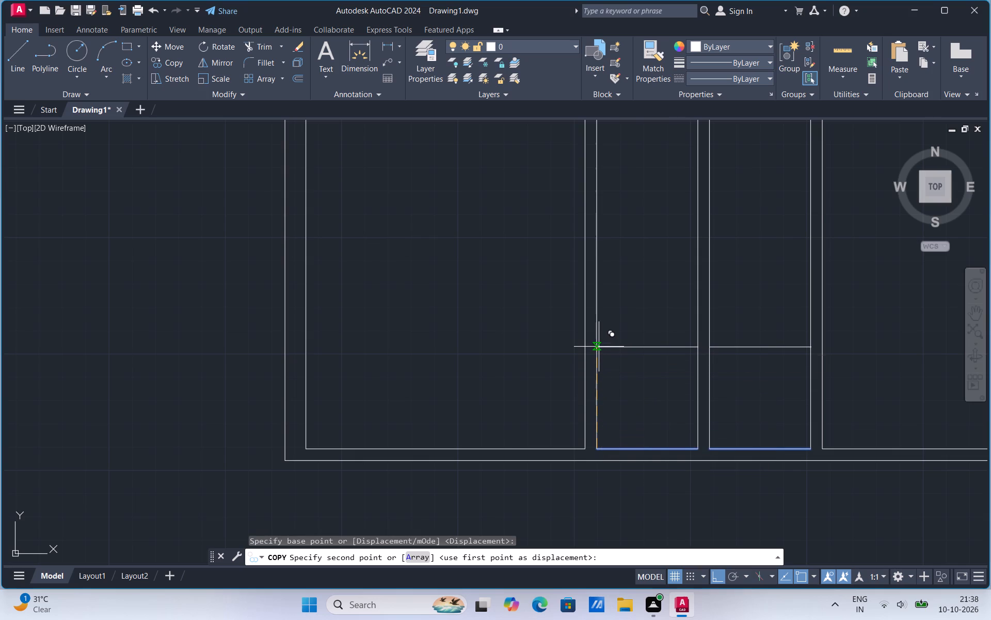
{"action": "type", "text": "4'10\""}
{"action": "key", "text": "Return"}
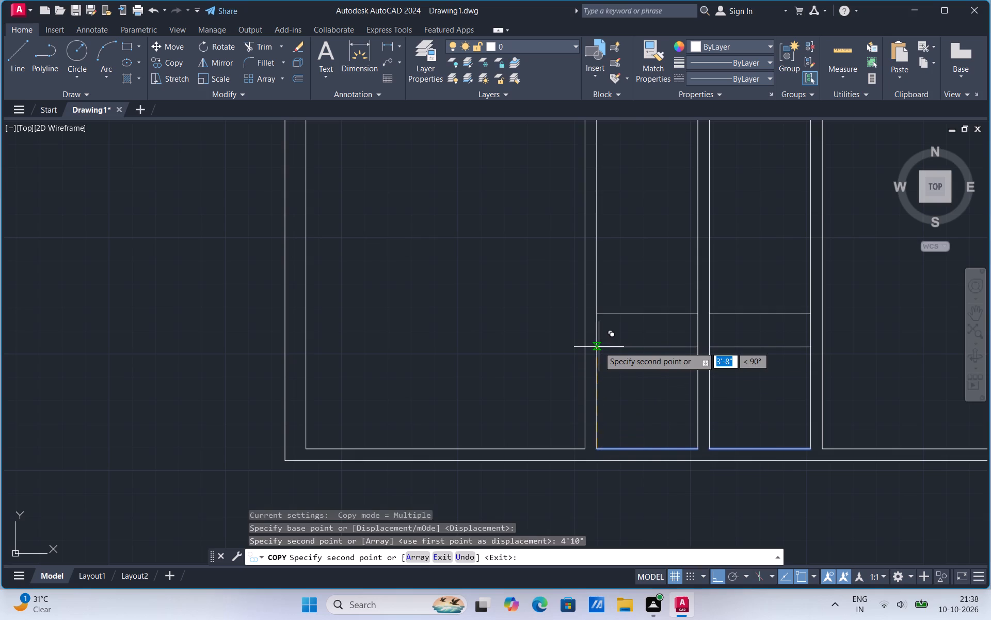
{"action": "key", "text": "Escape"}
Copy the two new horizontal lines in the narrow middle rooms 9" up.
{"action": "left_click", "coordinate": [644, 309]}
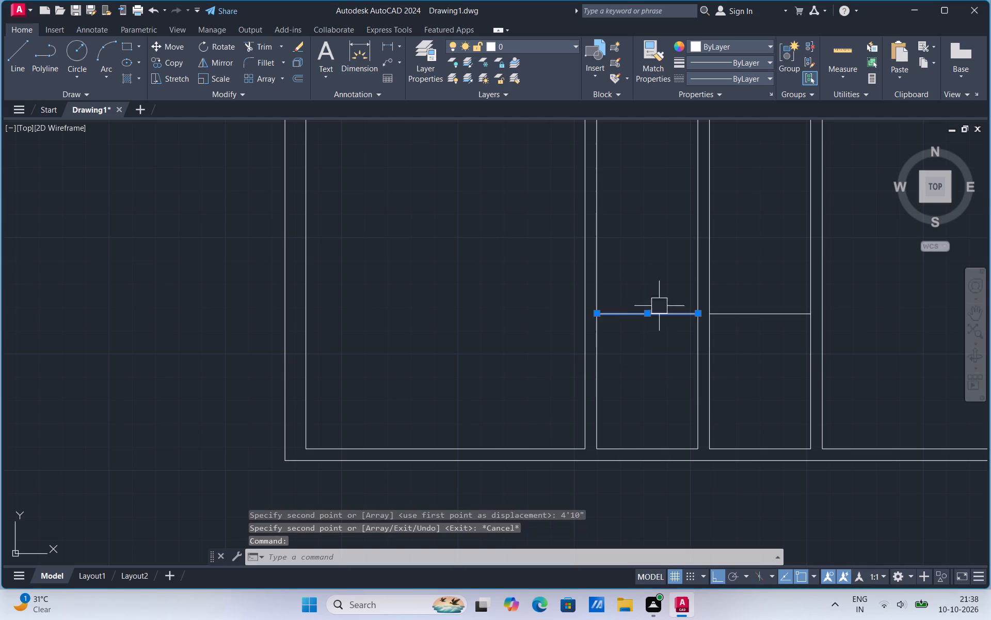
{"action": "left_click", "coordinate": [733, 315]}
{"action": "right_click", "coordinate": [733, 315]}
{"action": "left_click", "coordinate": [768, 129]}
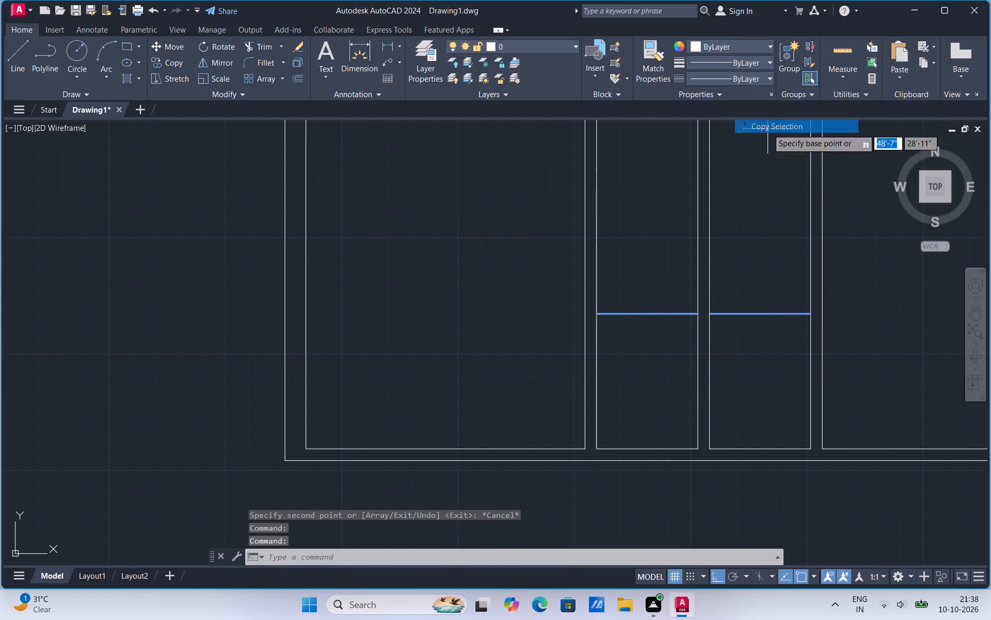
{"action": "left_click", "coordinate": [599, 315]}
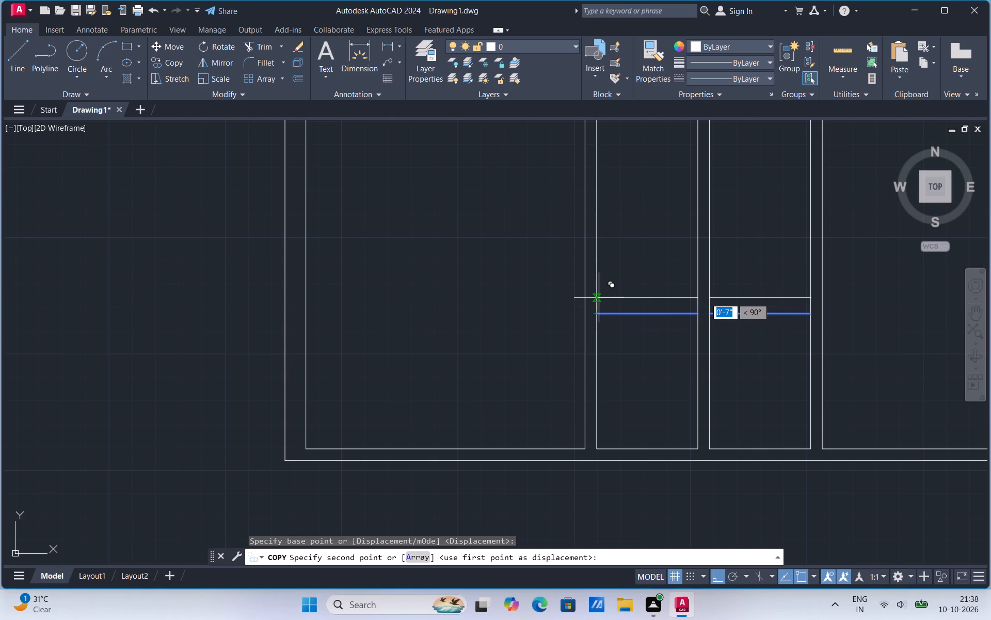
{"action": "type", "text": "9\""}
{"action": "key", "text": "Return"}
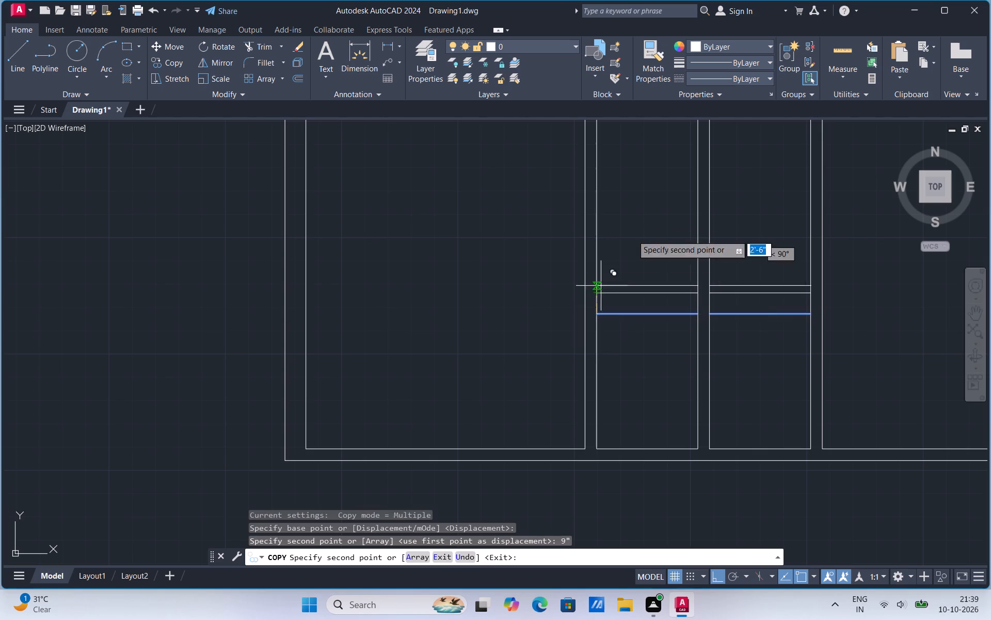
Copy the lower line of the cross wall spanning the middle and right bays 11'8" down.
{"action": "key", "text": "Escape"}
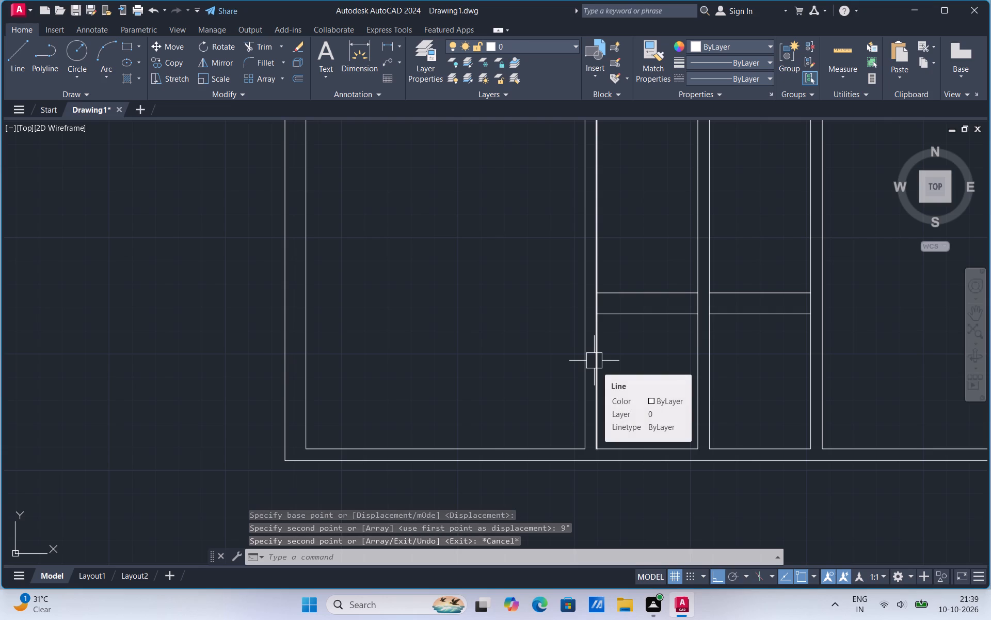
{"action": "scroll", "coordinate": [458, 454], "scroll_direction": "down", "scroll_amount": 3}
{"action": "scroll", "coordinate": [449, 413], "scroll_direction": "up", "scroll_amount": 2}
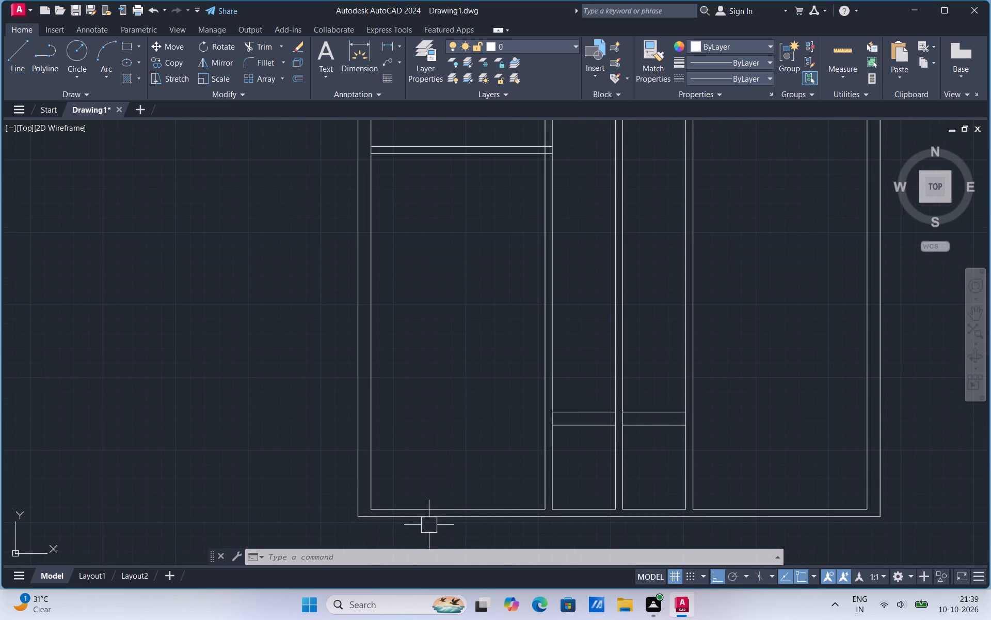
{"action": "scroll", "coordinate": [424, 552], "scroll_direction": "down", "scroll_amount": 2}
{"action": "scroll", "coordinate": [448, 495], "scroll_direction": "down", "scroll_amount": 3}
{"action": "scroll", "coordinate": [516, 424], "scroll_direction": "up", "scroll_amount": 3}
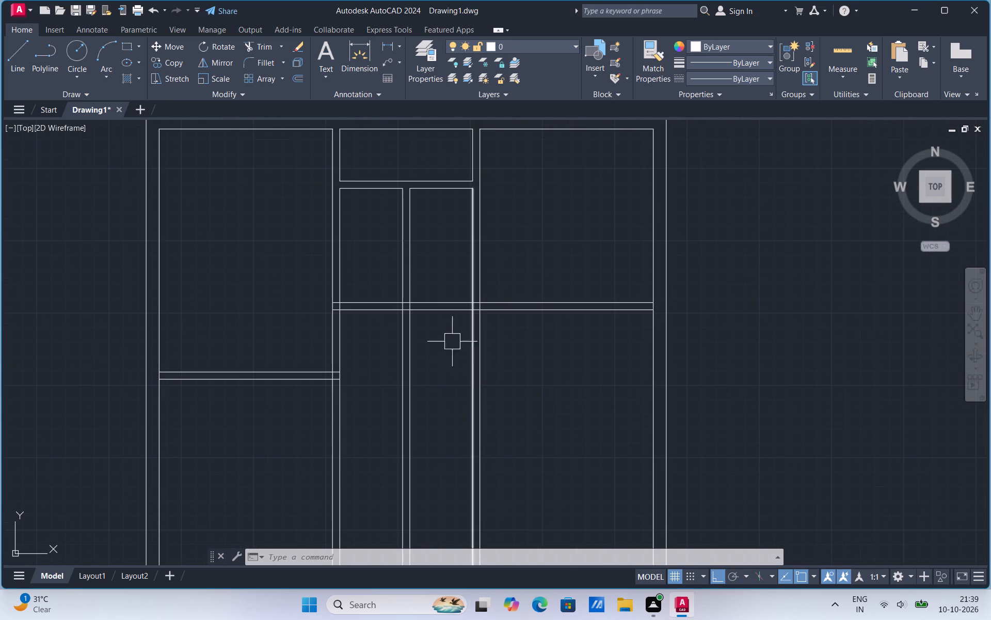
{"action": "left_click", "coordinate": [451, 315]}
{"action": "right_click", "coordinate": [451, 315]}
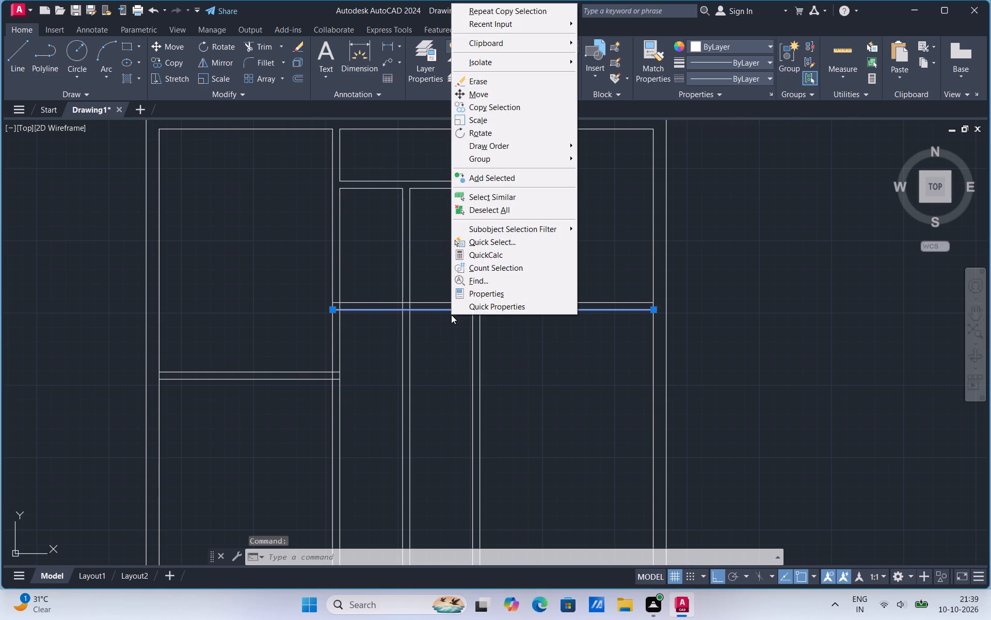
{"action": "left_click", "coordinate": [484, 106]}
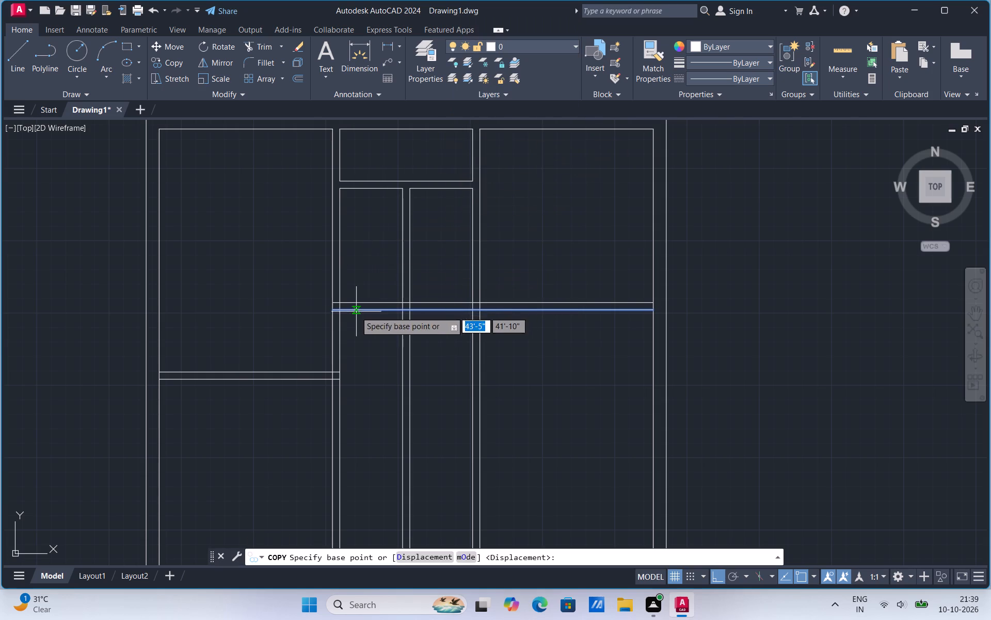
{"action": "left_click", "coordinate": [652, 310]}
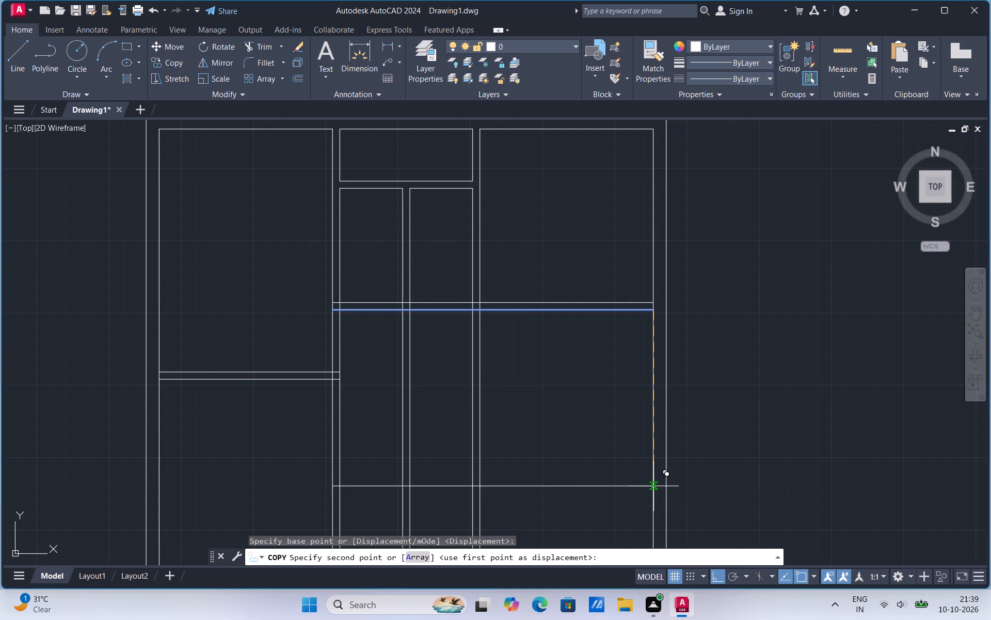
{"action": "type", "text": "11'"}
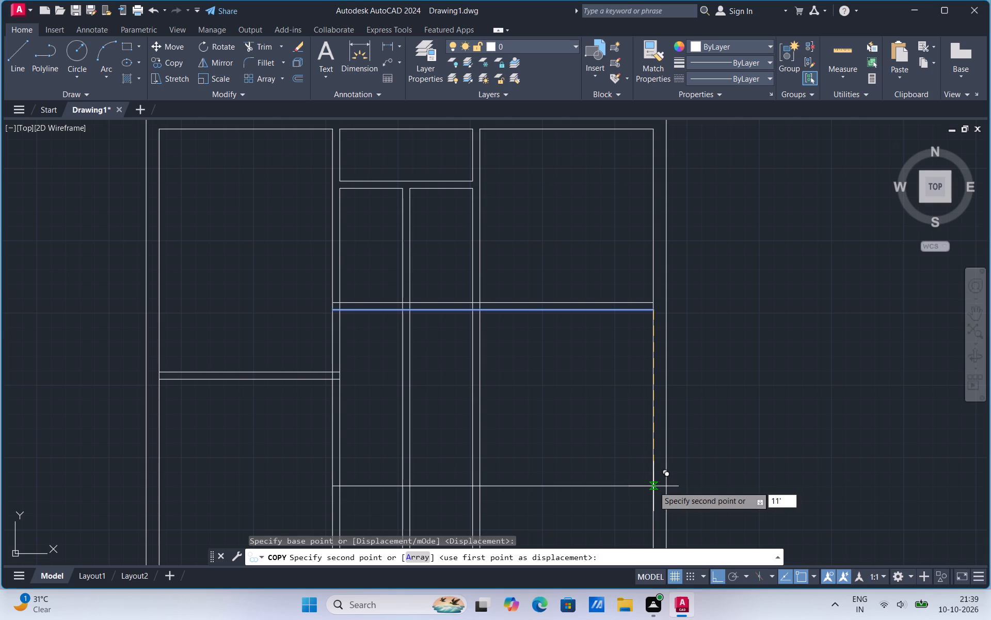
{"action": "type", "text": "8\""}
{"action": "key", "text": "Return"}
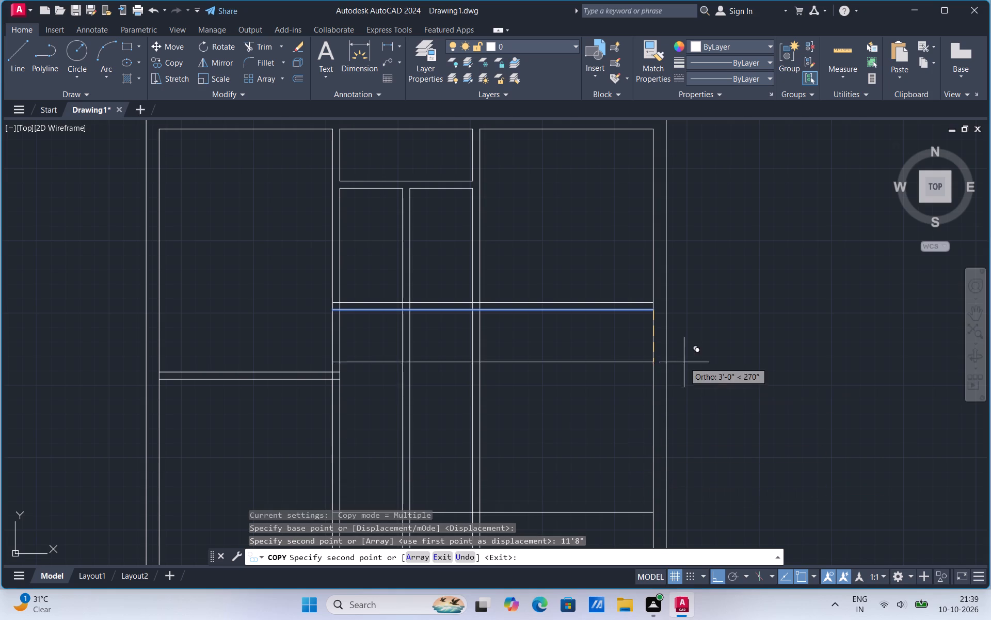
{"action": "scroll", "coordinate": [594, 247], "scroll_direction": "down", "scroll_amount": 3}
{"action": "scroll", "coordinate": [597, 315], "scroll_direction": "up", "scroll_amount": 3}
{"action": "key", "text": "Escape"}
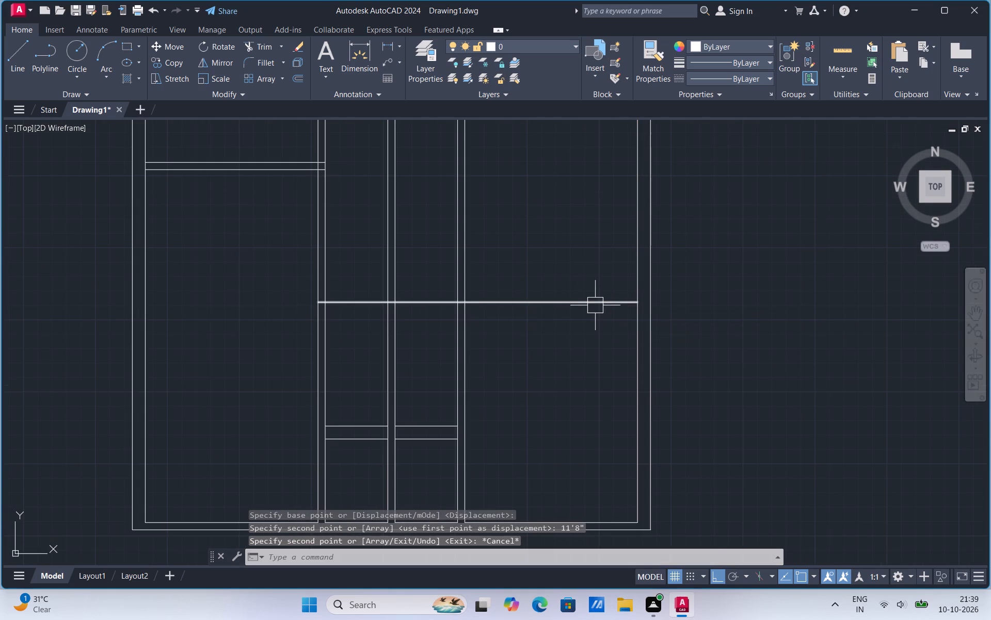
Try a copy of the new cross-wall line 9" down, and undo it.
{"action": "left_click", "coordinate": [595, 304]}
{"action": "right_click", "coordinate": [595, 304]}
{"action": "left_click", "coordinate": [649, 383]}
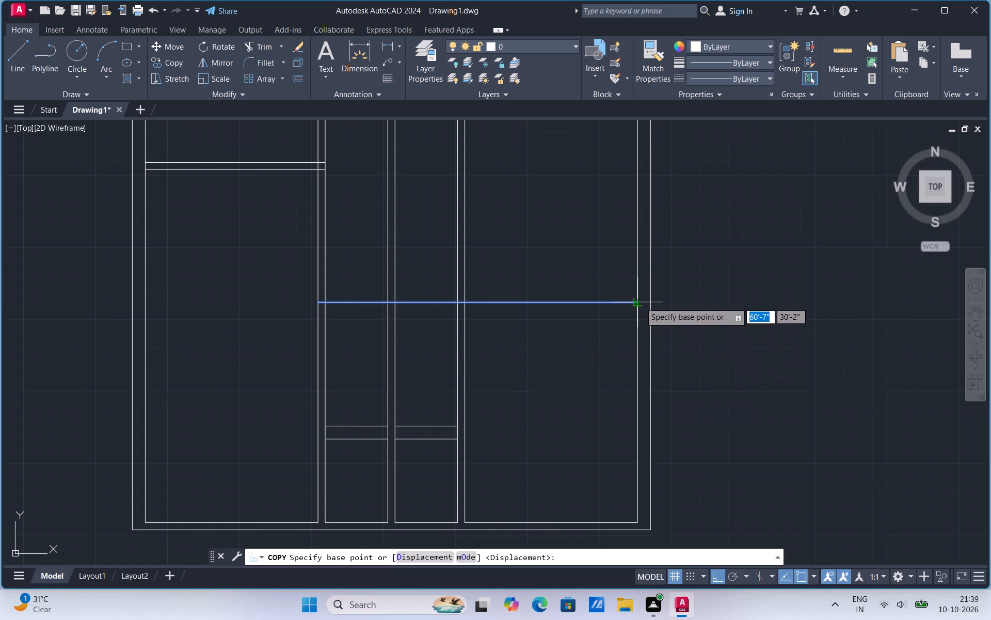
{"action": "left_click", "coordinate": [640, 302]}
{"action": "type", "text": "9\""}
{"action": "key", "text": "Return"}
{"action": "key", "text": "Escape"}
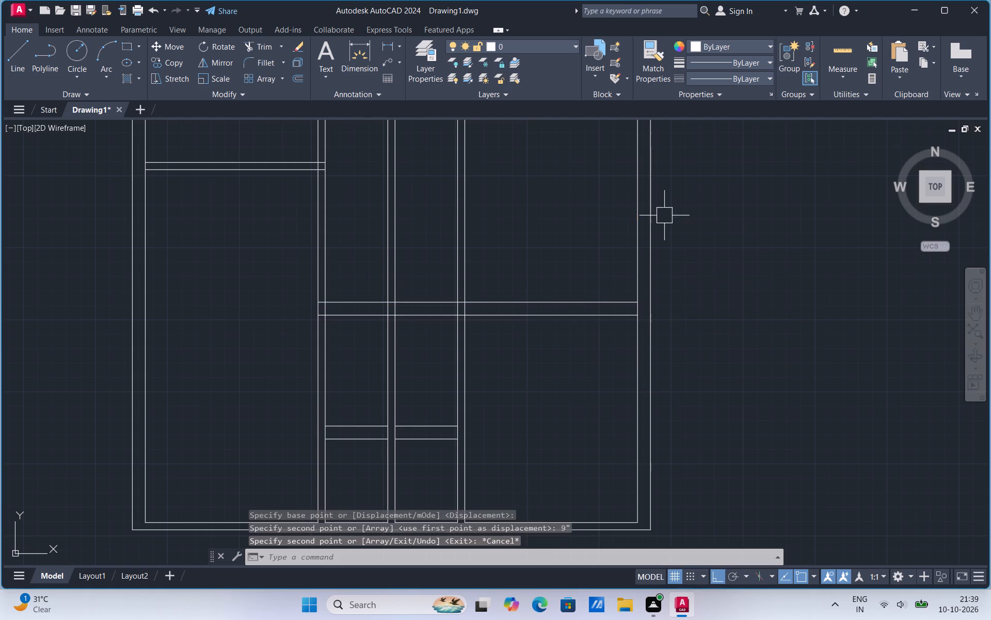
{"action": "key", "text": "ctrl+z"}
Copy the new cross-wall line 5" down.
{"action": "left_click", "coordinate": [576, 301]}
{"action": "right_click", "coordinate": [576, 301]}
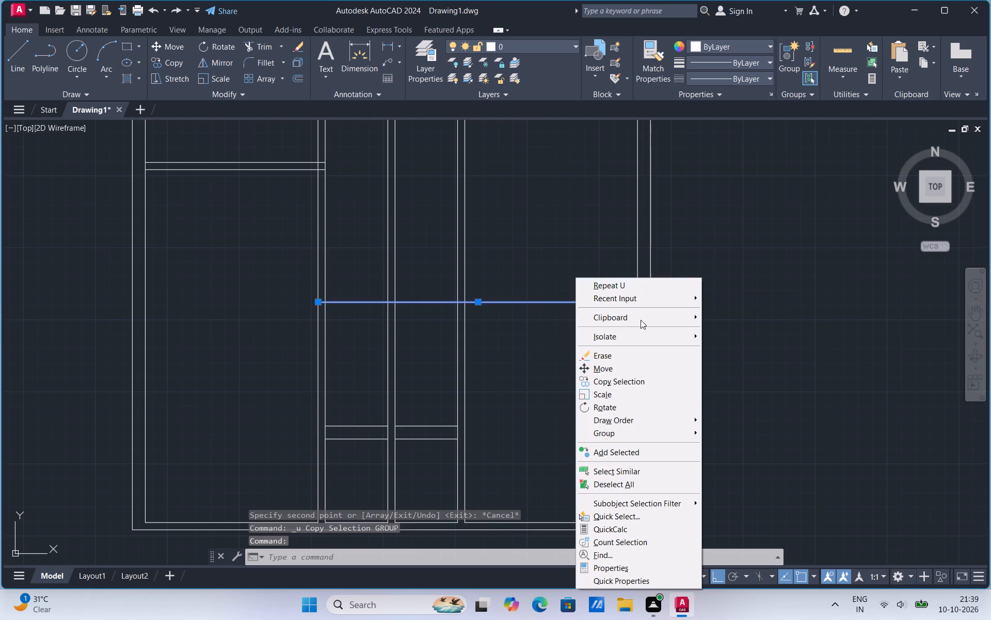
{"action": "left_click", "coordinate": [633, 383]}
{"action": "left_click", "coordinate": [636, 302]}
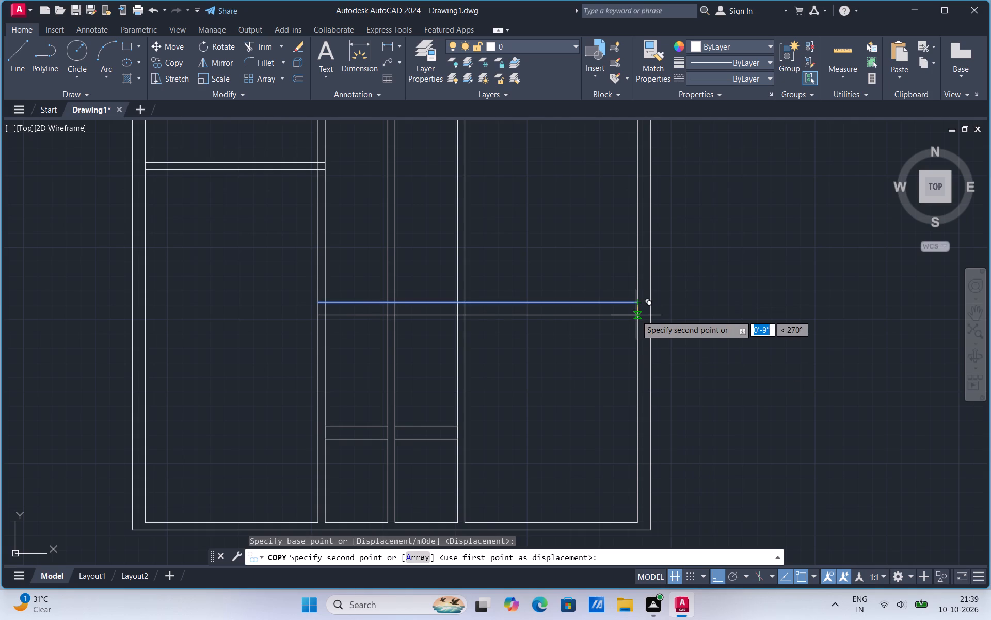
{"action": "type", "text": "5\""}
{"action": "key", "text": "Return"}
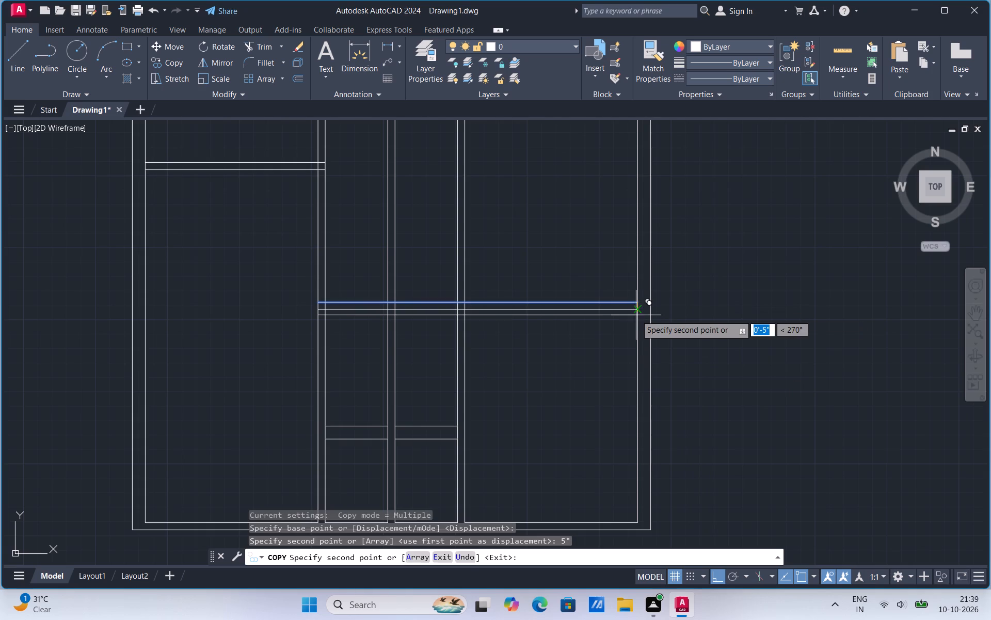
{"action": "key", "text": "Escape"}
Extend both lines of the new cross wall across the left bay to the left outer wall's inner line.
{"action": "scroll", "coordinate": [589, 405], "scroll_direction": "down", "scroll_amount": 1}
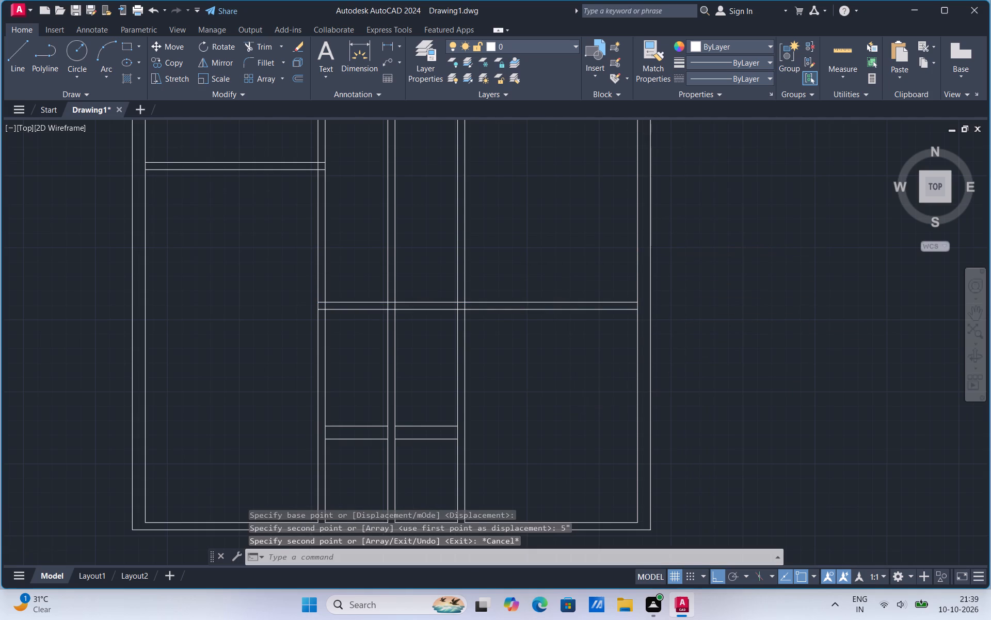
{"action": "scroll", "coordinate": [397, 227], "scroll_direction": "up", "scroll_amount": 1}
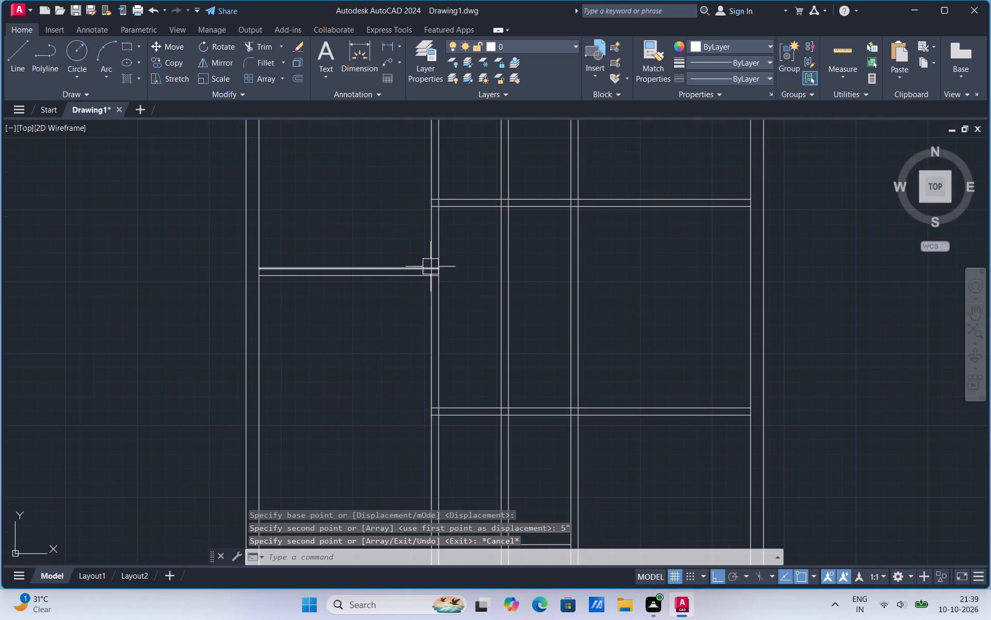
{"action": "scroll", "coordinate": [429, 294], "scroll_direction": "down", "scroll_amount": 2}
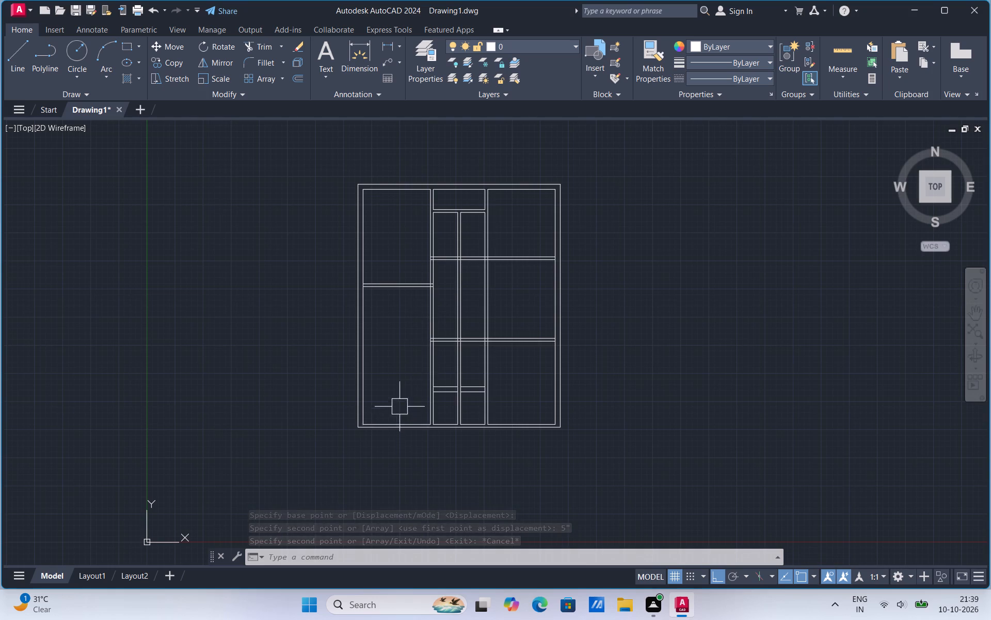
{"action": "scroll", "coordinate": [416, 358], "scroll_direction": "up", "scroll_amount": 2}
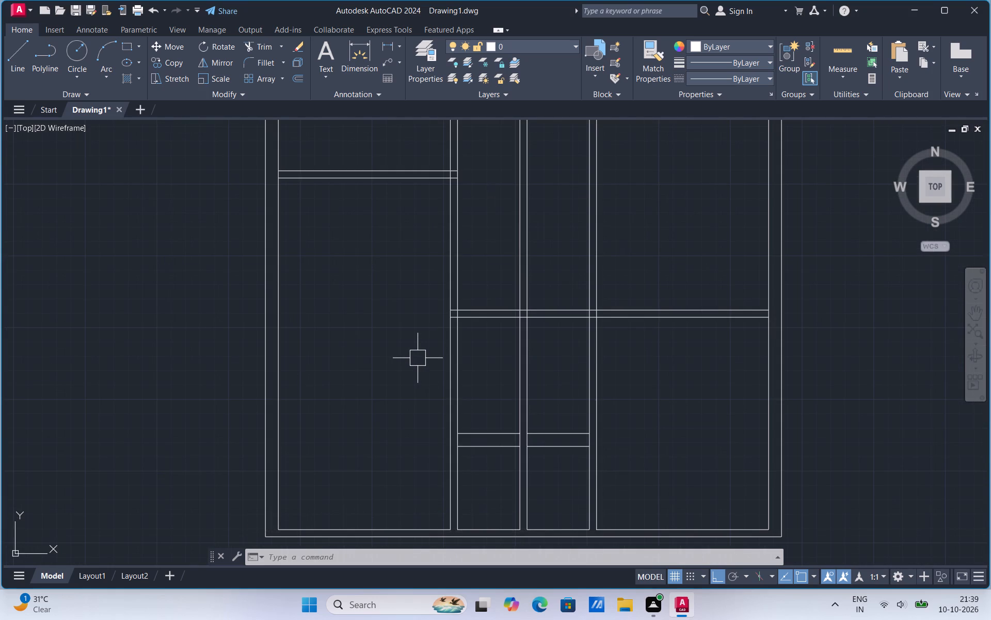
{"action": "key", "text": "e"}
{"action": "key", "text": "x"}
{"action": "left_click", "coordinate": [569, 506]}
{"action": "left_click", "coordinate": [499, 308]}
{"action": "left_click", "coordinate": [495, 313]}
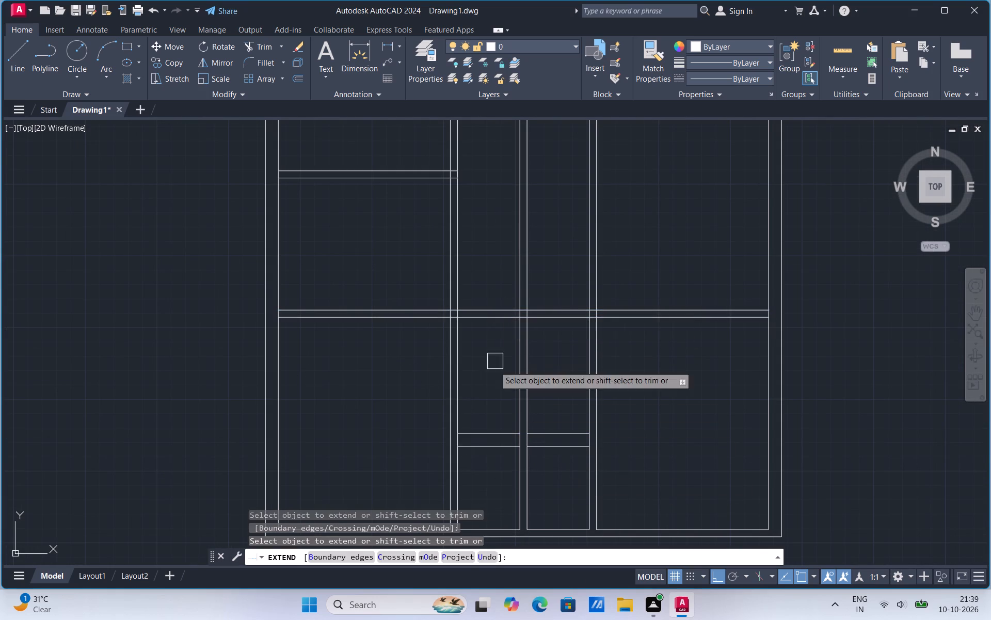
{"action": "scroll", "coordinate": [529, 300], "scroll_direction": "down", "scroll_amount": 1}
{"action": "scroll", "coordinate": [446, 460], "scroll_direction": "up", "scroll_amount": 1}
{"action": "key", "text": "Escape"}
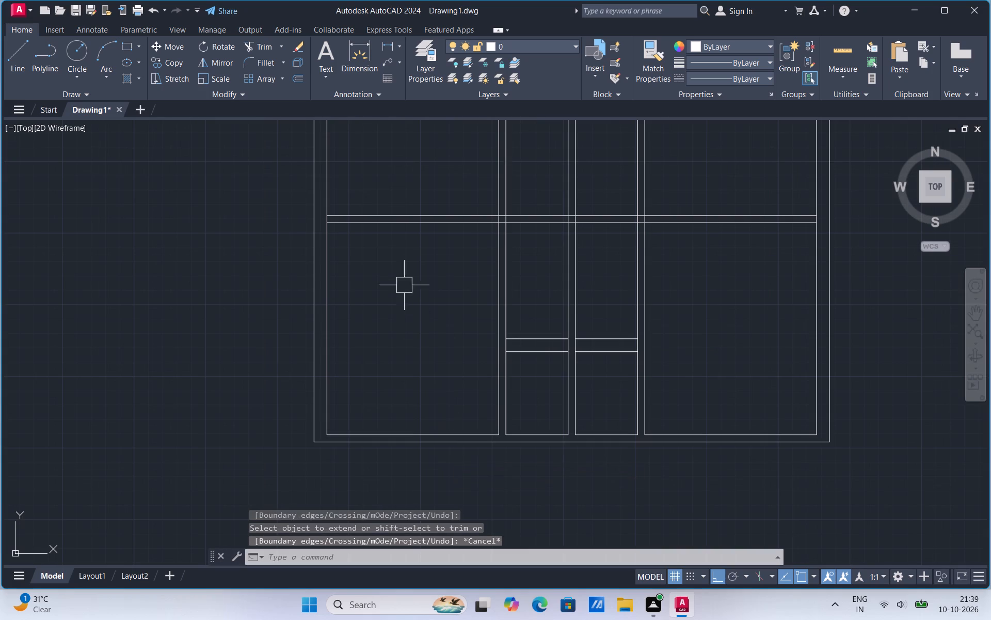
Trim away the central and right partition lines between the upper and lower cross walls.
{"action": "scroll", "coordinate": [404, 466], "scroll_direction": "down", "scroll_amount": 1}
{"action": "scroll", "coordinate": [442, 364], "scroll_direction": "down", "scroll_amount": 1}
{"action": "scroll", "coordinate": [489, 235], "scroll_direction": "up", "scroll_amount": 1}
{"action": "left_click", "coordinate": [265, 45]}
{"action": "scroll", "coordinate": [466, 248], "scroll_direction": "up", "scroll_amount": 1}
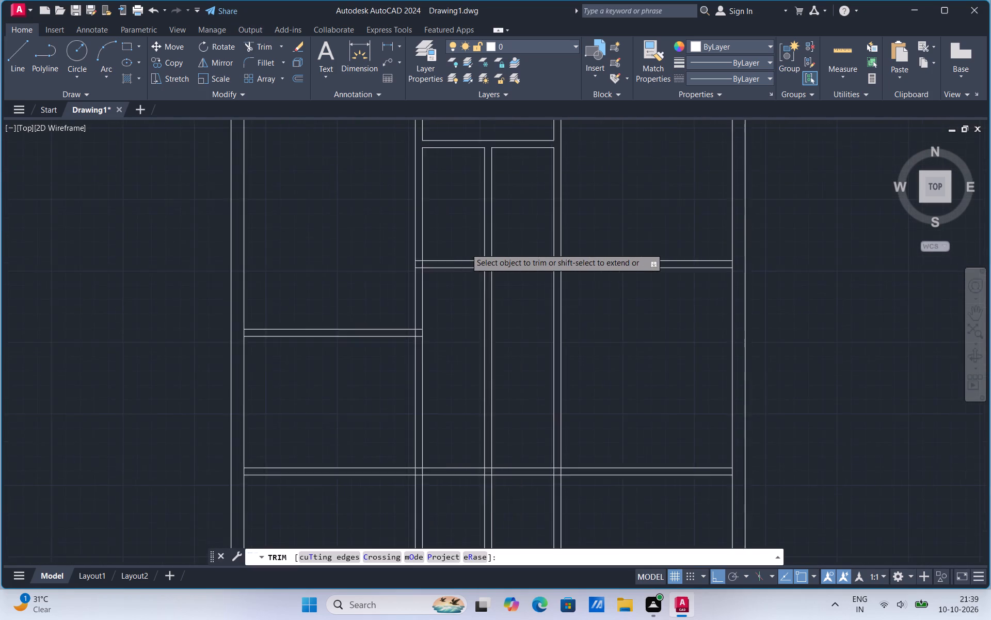
{"action": "scroll", "coordinate": [466, 248], "scroll_direction": "up", "scroll_amount": 1}
{"action": "scroll", "coordinate": [443, 439], "scroll_direction": "down", "scroll_amount": 2}
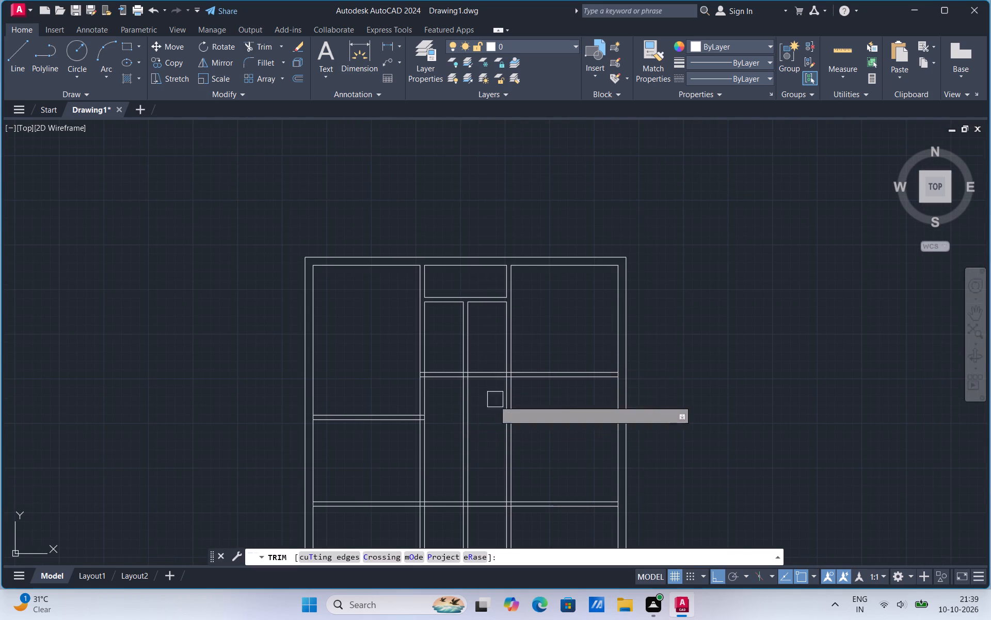
{"action": "scroll", "coordinate": [466, 406], "scroll_direction": "up", "scroll_amount": 1}
{"action": "left_click_drag", "start_coordinate": [451, 435], "coordinate": [464, 431]}
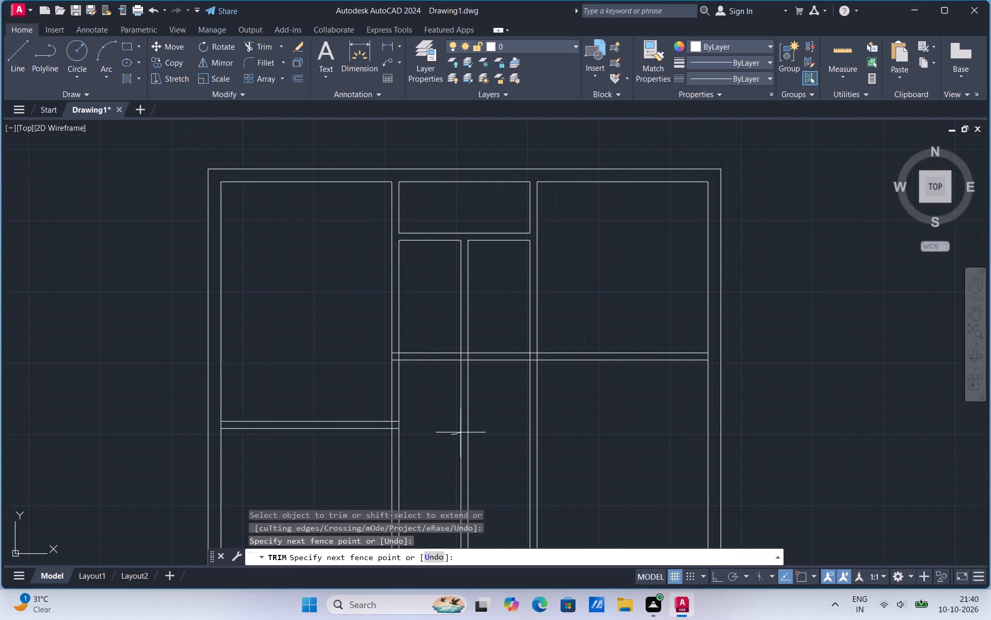
{"action": "left_click_drag", "start_coordinate": [464, 431], "coordinate": [595, 437]}
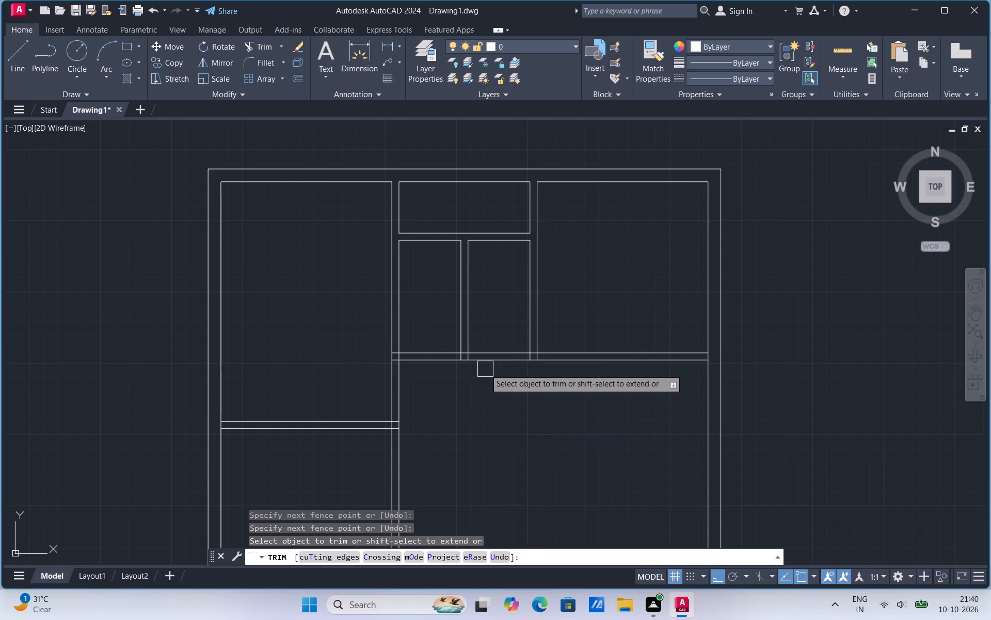
Trim away the central partition's two lines between the lower cross wall and the short walls in the narrow middle rooms.
{"action": "scroll", "coordinate": [459, 284], "scroll_direction": "down", "scroll_amount": 2}
{"action": "scroll", "coordinate": [455, 414], "scroll_direction": "up", "scroll_amount": 1}
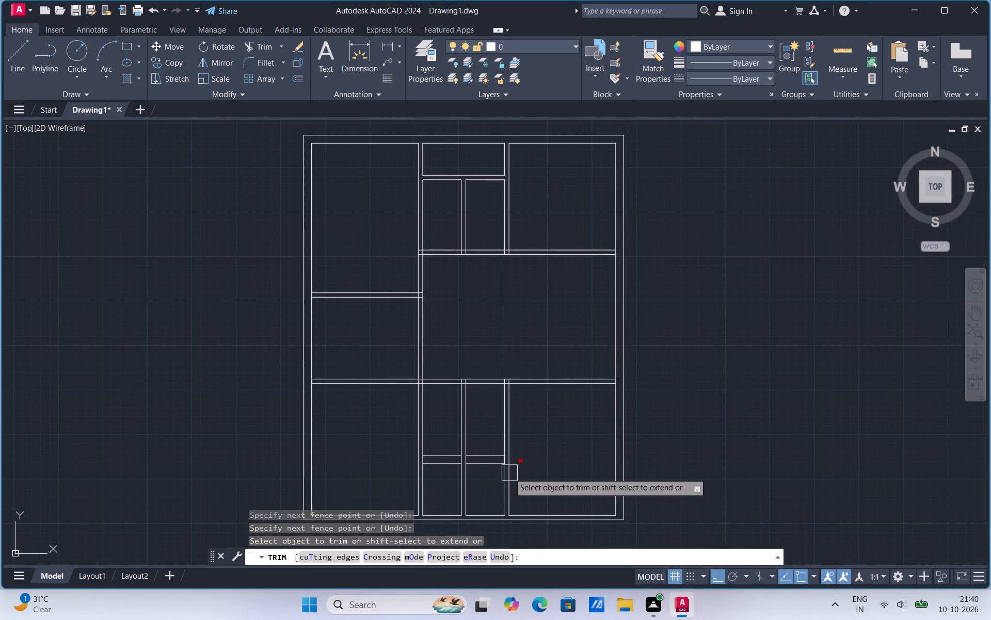
{"action": "scroll", "coordinate": [478, 492], "scroll_direction": "up", "scroll_amount": 2}
{"action": "scroll", "coordinate": [491, 468], "scroll_direction": "down", "scroll_amount": 1}
{"action": "left_click_drag", "start_coordinate": [443, 385], "coordinate": [483, 384]}
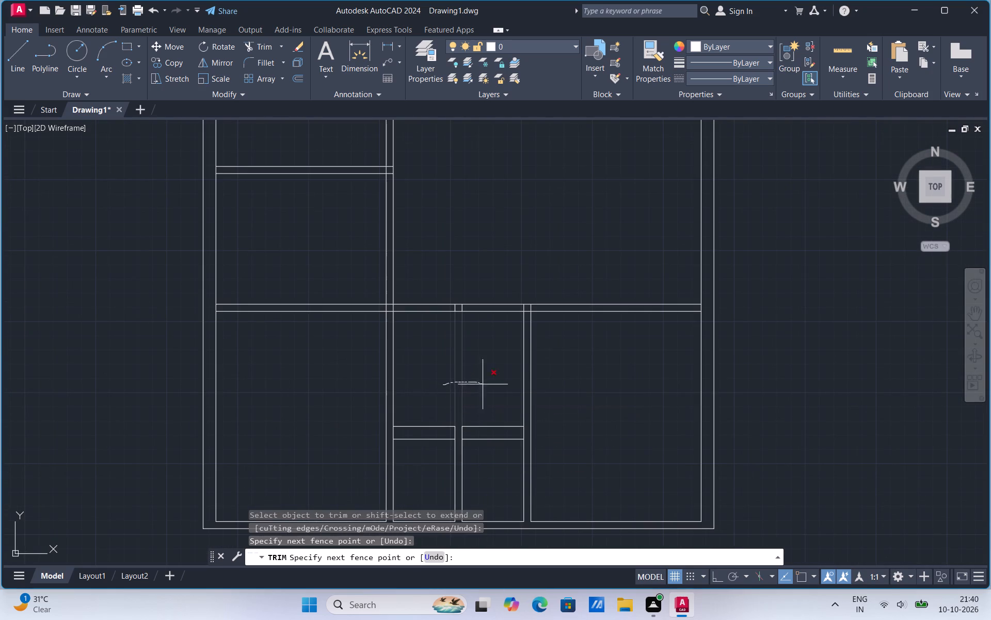
{"action": "left_click_drag", "start_coordinate": [483, 384], "coordinate": [486, 385]}
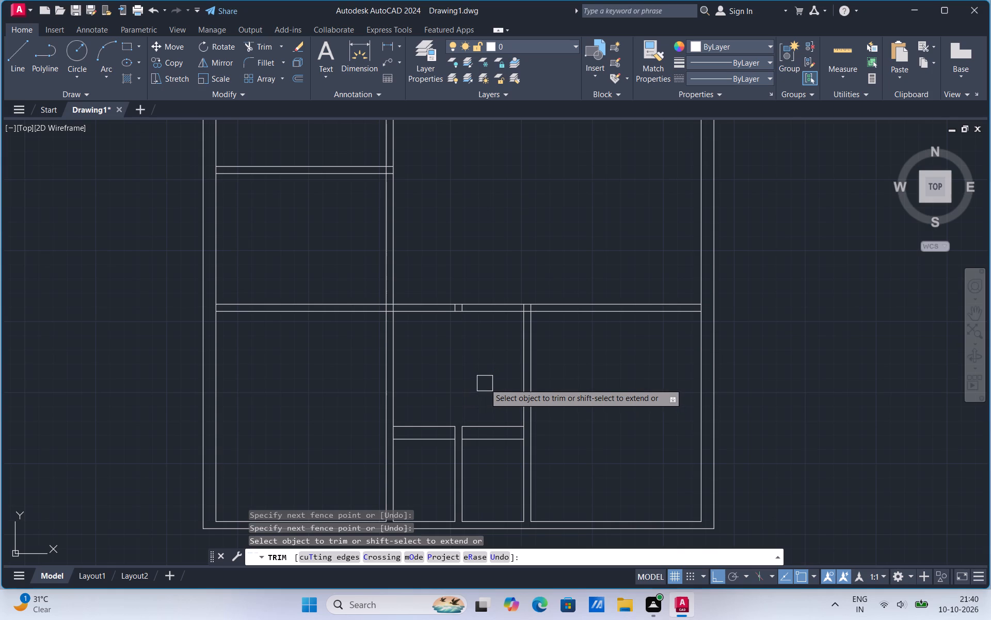
Trim the crossing lines out of the junction between the left partition and the lower cross wall.
{"action": "scroll", "coordinate": [616, 366], "scroll_direction": "down", "scroll_amount": 1}
{"action": "scroll", "coordinate": [454, 448], "scroll_direction": "up", "scroll_amount": 1}
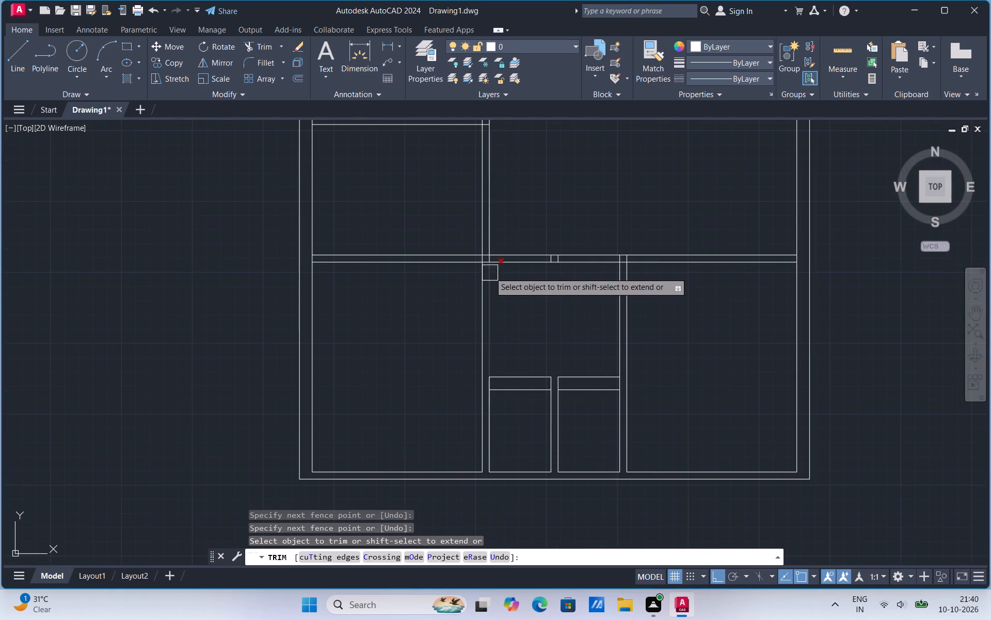
{"action": "scroll", "coordinate": [486, 255], "scroll_direction": "up", "scroll_amount": 3}
{"action": "left_click", "coordinate": [477, 254]}
{"action": "left_click", "coordinate": [469, 271]}
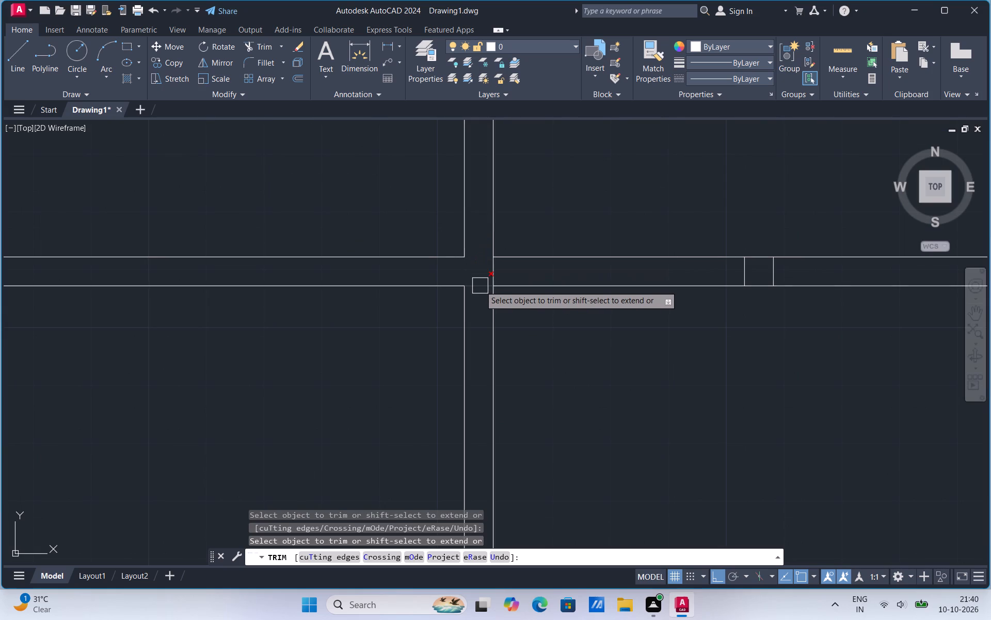
{"action": "left_click", "coordinate": [480, 286]}
{"action": "left_click", "coordinate": [489, 269]}
Trim the central partition's stubs from the lower cross wall and clear that wall's junction with the right partition.
{"action": "scroll", "coordinate": [510, 318], "scroll_direction": "down", "scroll_amount": 3}
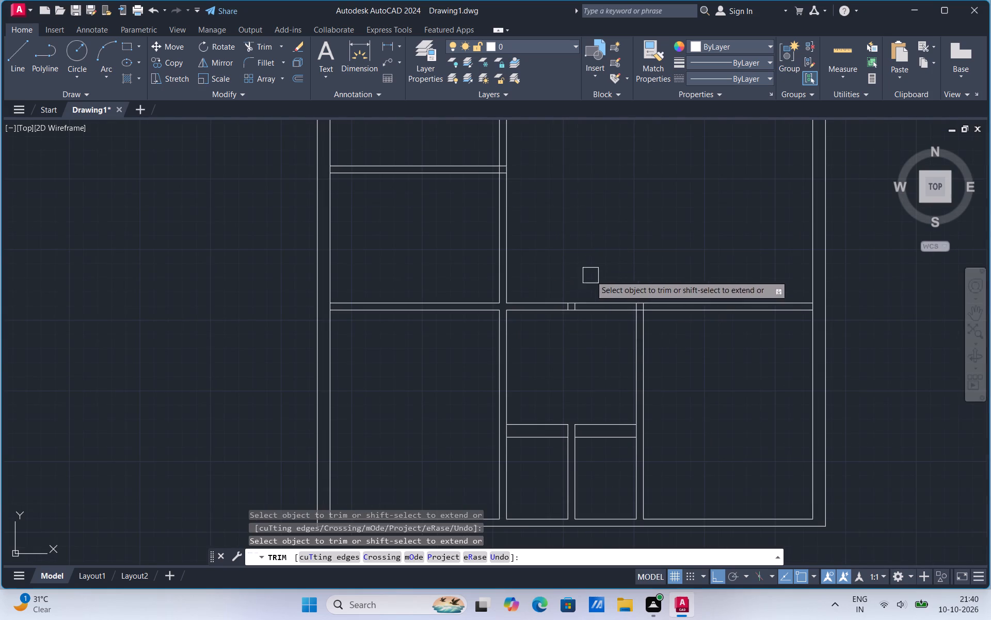
{"action": "scroll", "coordinate": [573, 308], "scroll_direction": "up", "scroll_amount": 3}
{"action": "left_click", "coordinate": [580, 303]}
{"action": "left_click", "coordinate": [550, 302]}
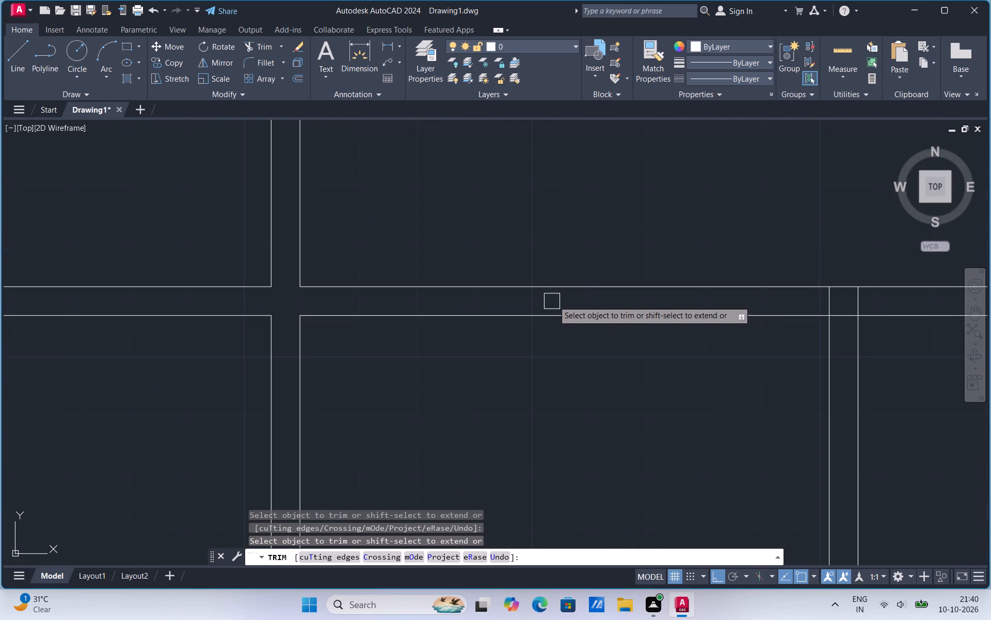
{"action": "scroll", "coordinate": [568, 302], "scroll_direction": "down", "scroll_amount": 2}
{"action": "scroll", "coordinate": [702, 311], "scroll_direction": "up", "scroll_amount": 3}
{"action": "left_click", "coordinate": [632, 282]}
{"action": "left_click", "coordinate": [615, 302]}
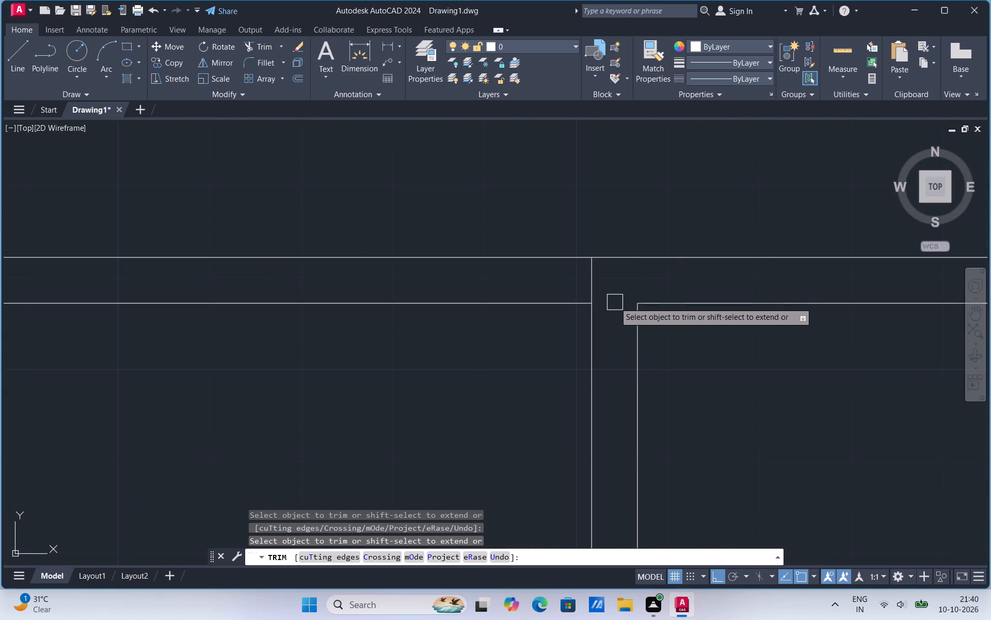
{"action": "left_click", "coordinate": [592, 285]}
Trim away the central partition's two lines between the short 9" walls and the bottom wall.
{"action": "scroll", "coordinate": [623, 252], "scroll_direction": "down", "scroll_amount": 3}
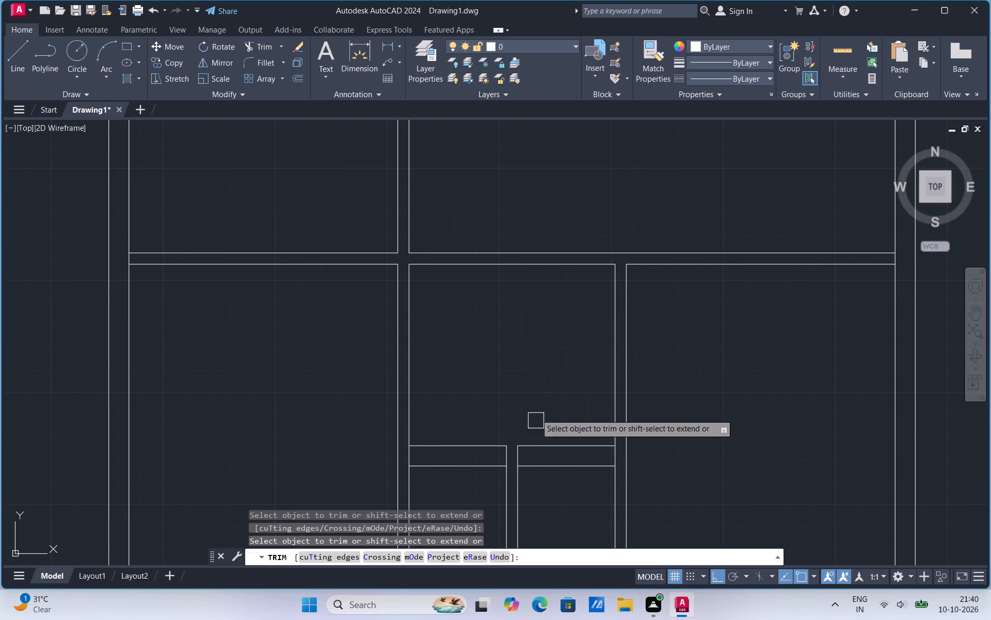
{"action": "scroll", "coordinate": [536, 368], "scroll_direction": "down", "scroll_amount": 2}
{"action": "scroll", "coordinate": [526, 438], "scroll_direction": "up", "scroll_amount": 2}
{"action": "left_click", "coordinate": [526, 433]}
{"action": "left_click", "coordinate": [520, 426]}
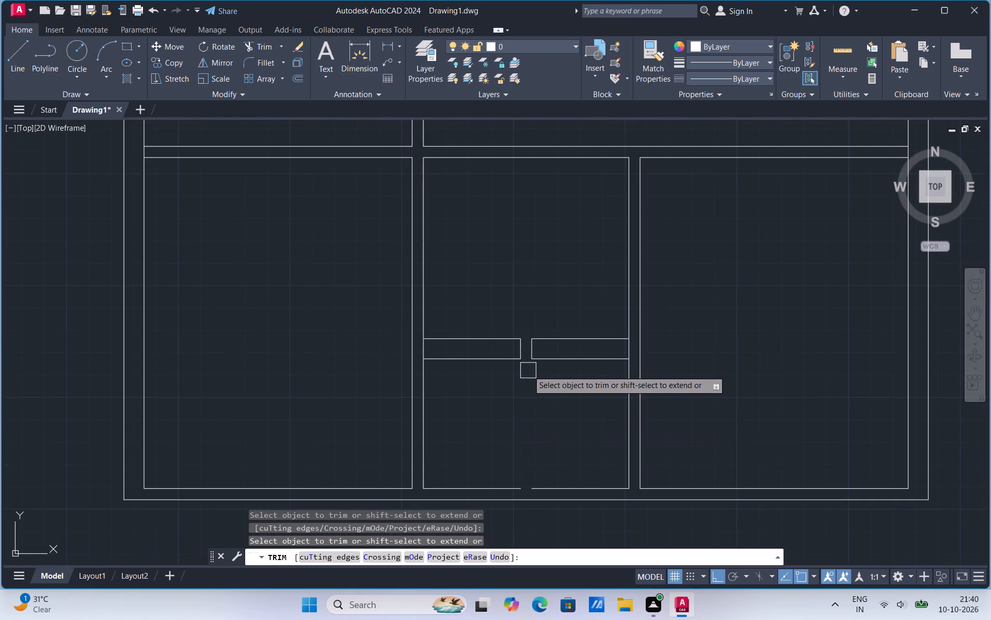
Trim the central partition's remaining pieces out of the short 9" walls and clear their junctions with the left and right partitions.
{"action": "scroll", "coordinate": [524, 356], "scroll_direction": "up", "scroll_amount": 2}
{"action": "left_click", "coordinate": [515, 341]}
{"action": "left_click", "coordinate": [538, 340]}
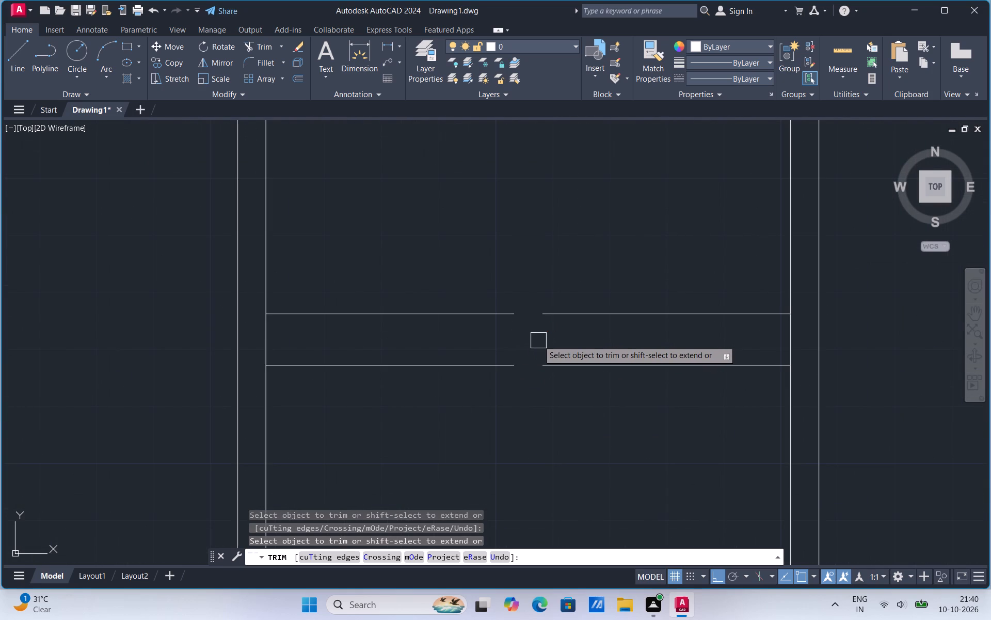
{"action": "left_click", "coordinate": [270, 343]}
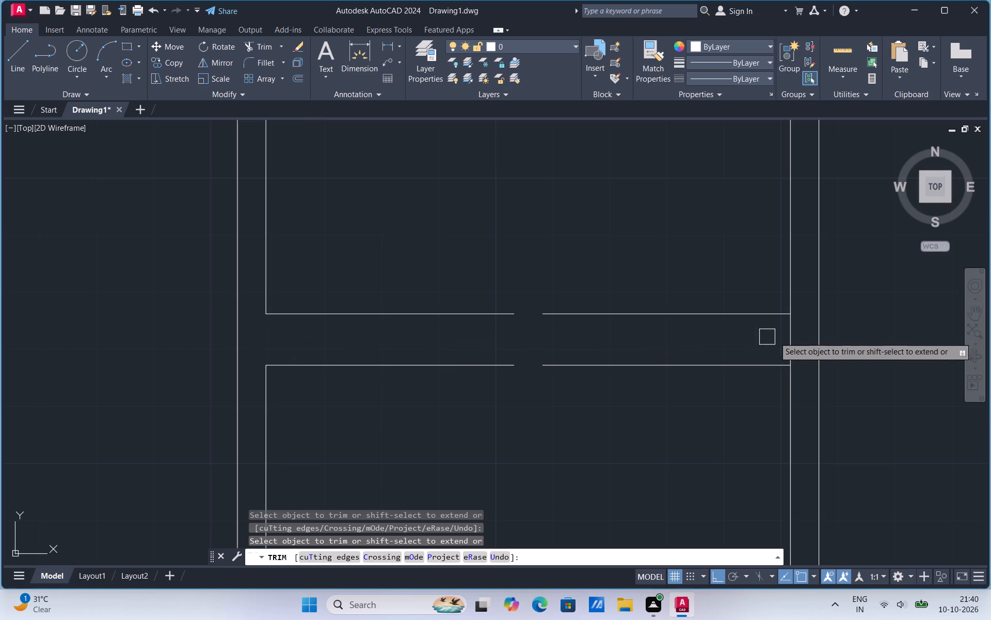
{"action": "left_click", "coordinate": [795, 336]}
Trim away the four broken line pieces of the short 9" walls in the narrow middle room.
{"action": "scroll", "coordinate": [670, 304], "scroll_direction": "down", "scroll_amount": 1}
{"action": "left_click", "coordinate": [642, 312]}
{"action": "left_click", "coordinate": [554, 308]}
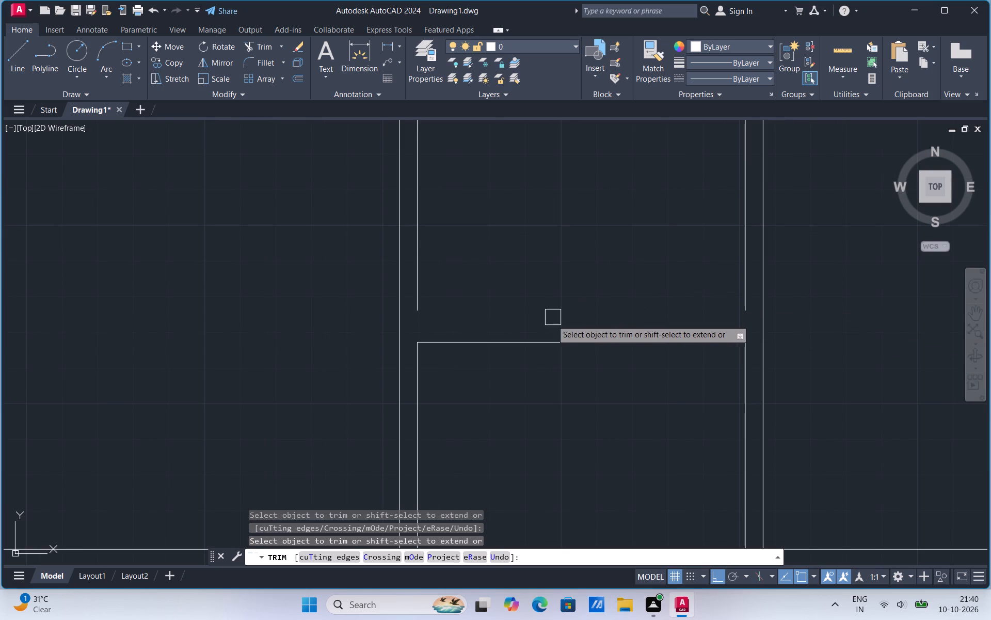
{"action": "left_click", "coordinate": [550, 337]}
{"action": "left_click", "coordinate": [608, 342]}
Replace the broken inner line of the bottom wall in the narrow middle room with one line between the two partitions.
{"action": "scroll", "coordinate": [579, 277], "scroll_direction": "down", "scroll_amount": 2}
{"action": "scroll", "coordinate": [582, 377], "scroll_direction": "up", "scroll_amount": 2}
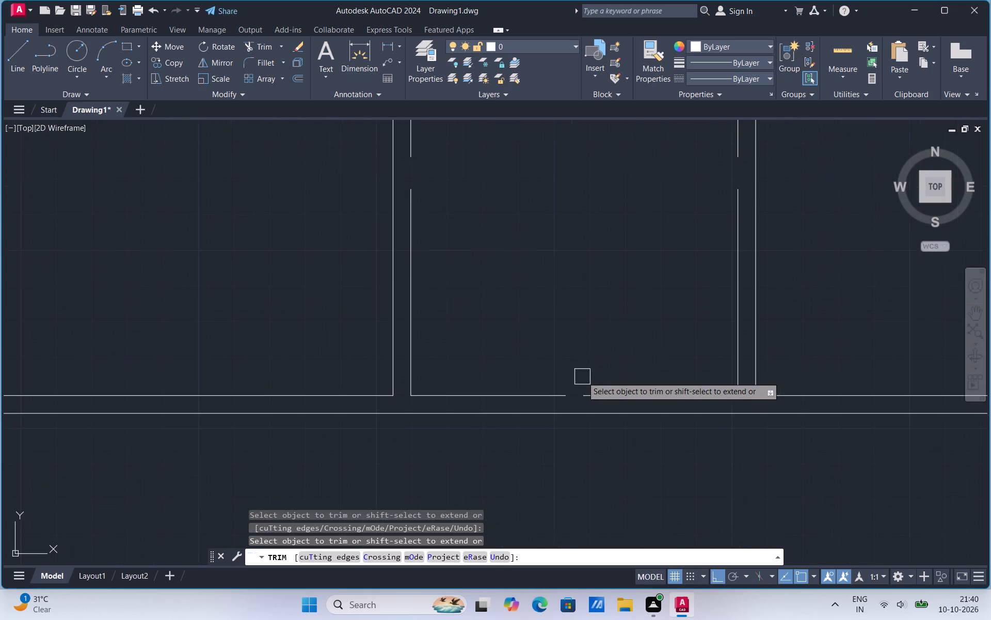
{"action": "left_click", "coordinate": [590, 394]}
{"action": "left_click", "coordinate": [557, 392]}
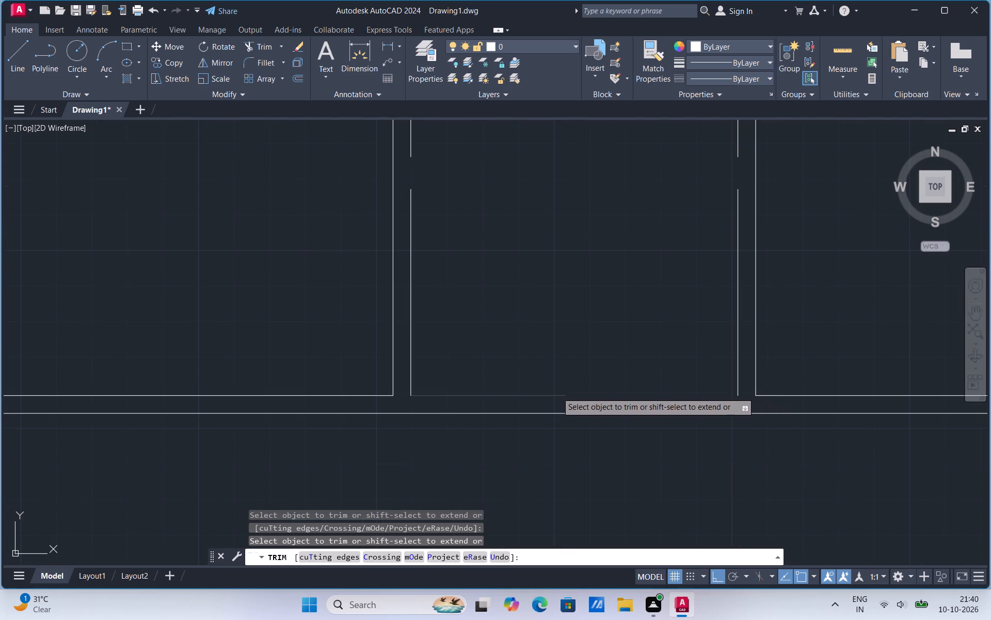
{"action": "left_click", "coordinate": [21, 67]}
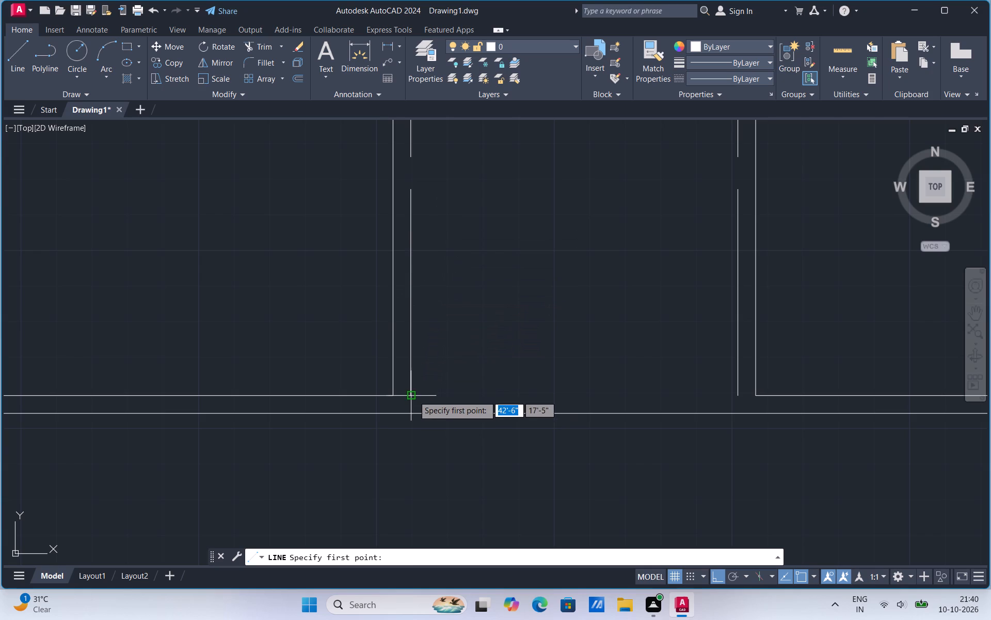
{"action": "left_click", "coordinate": [413, 396]}
{"action": "left_click", "coordinate": [737, 395]}
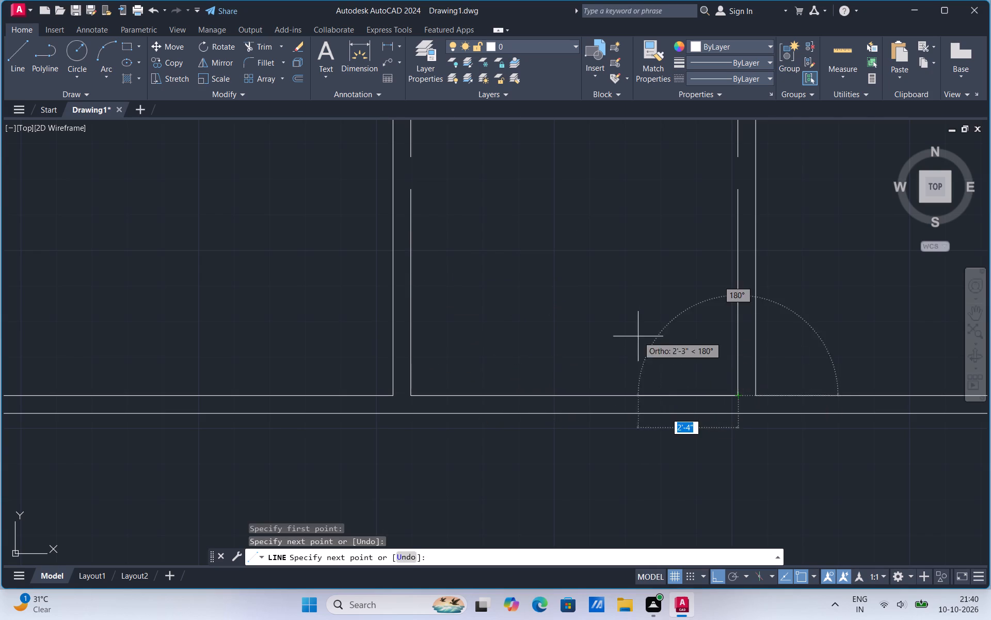
{"action": "key", "text": "Escape"}
Redraw the short 9" wall as two continuous lines joining the open partition ends across the narrow middle rooms.
{"action": "scroll", "coordinate": [470, 475], "scroll_direction": "down", "scroll_amount": 2}
{"action": "scroll", "coordinate": [535, 322], "scroll_direction": "up", "scroll_amount": 1}
{"action": "left_click", "coordinate": [13, 63]}
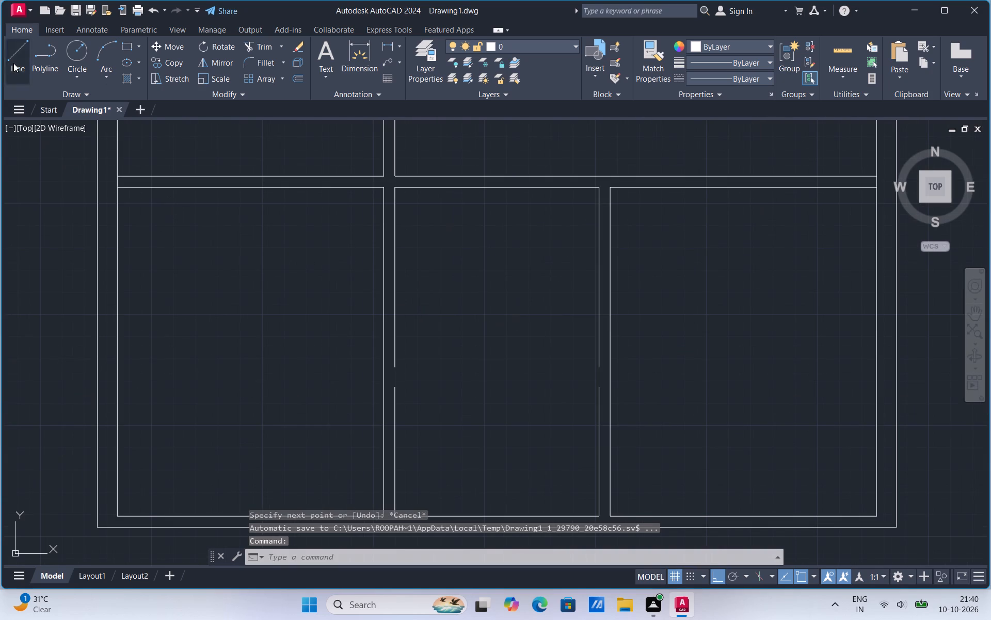
{"action": "left_click", "coordinate": [394, 366]}
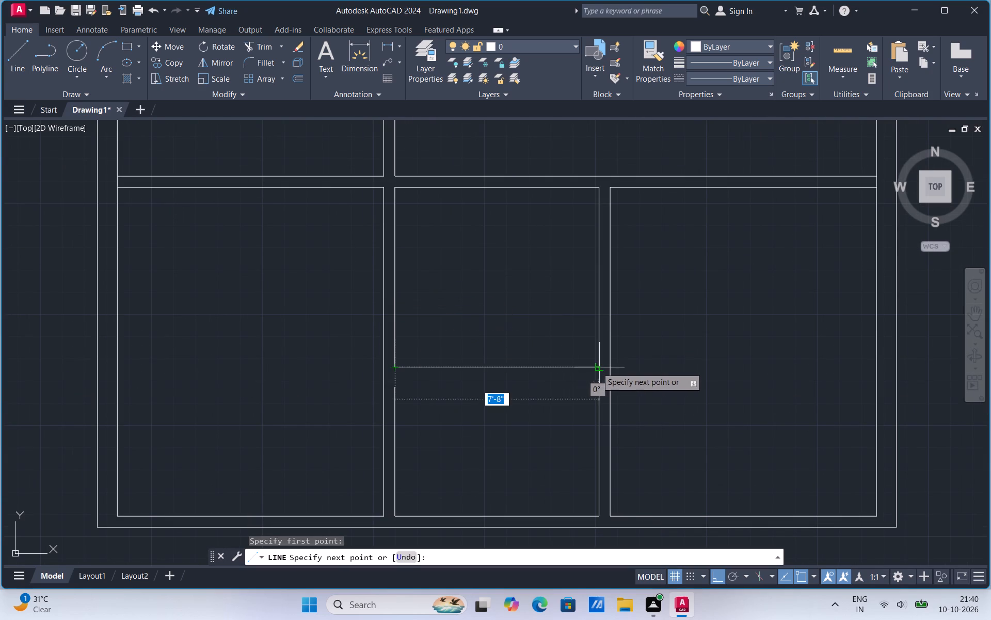
{"action": "left_click", "coordinate": [598, 368]}
{"action": "key", "text": "Escape"}
{"action": "left_click", "coordinate": [14, 59]}
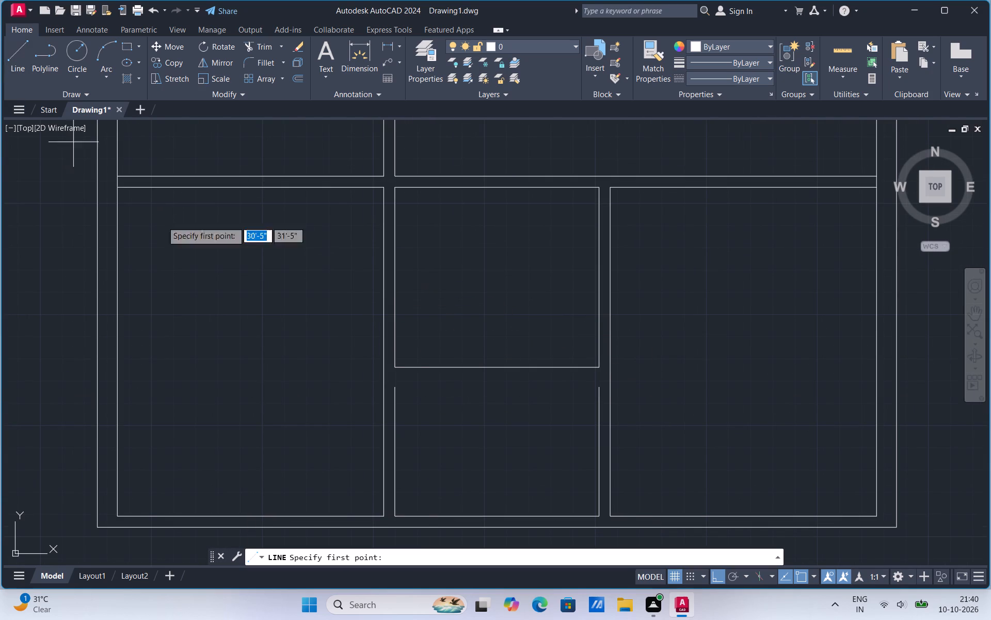
{"action": "left_click", "coordinate": [393, 388]}
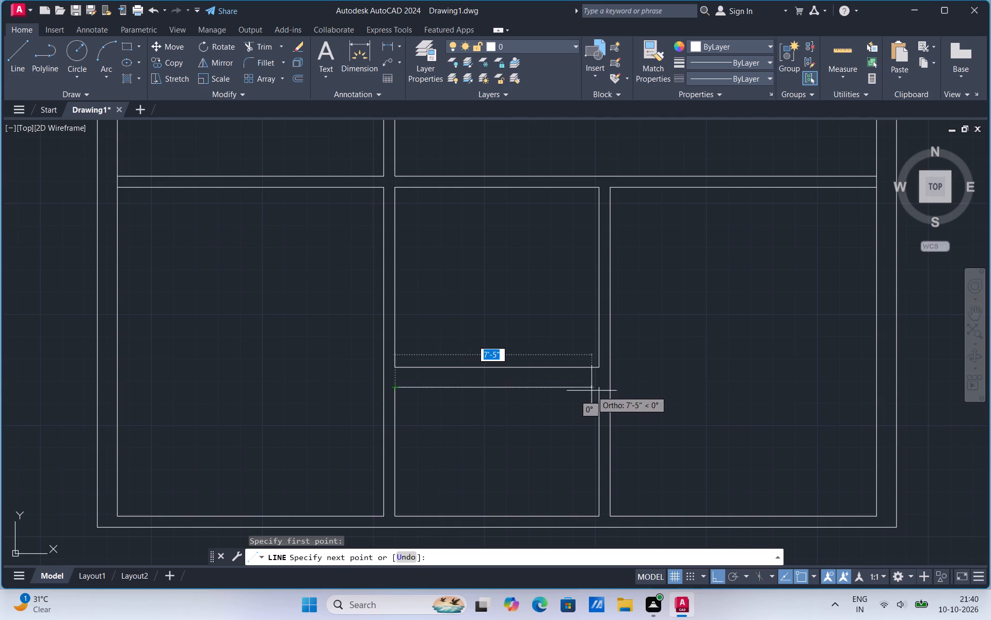
{"action": "left_click", "coordinate": [599, 390]}
{"action": "key", "text": "Escape"}
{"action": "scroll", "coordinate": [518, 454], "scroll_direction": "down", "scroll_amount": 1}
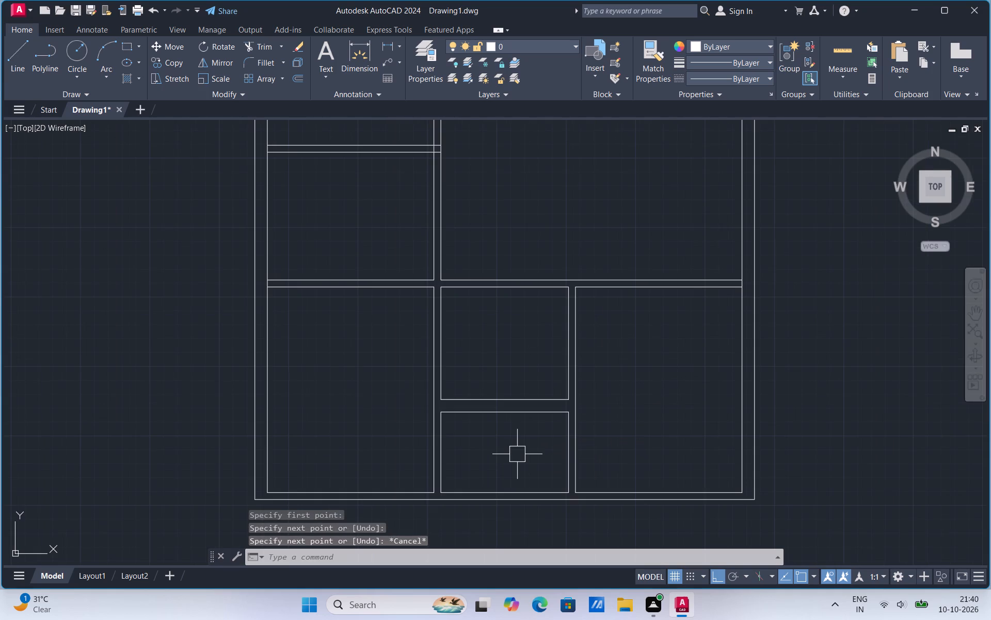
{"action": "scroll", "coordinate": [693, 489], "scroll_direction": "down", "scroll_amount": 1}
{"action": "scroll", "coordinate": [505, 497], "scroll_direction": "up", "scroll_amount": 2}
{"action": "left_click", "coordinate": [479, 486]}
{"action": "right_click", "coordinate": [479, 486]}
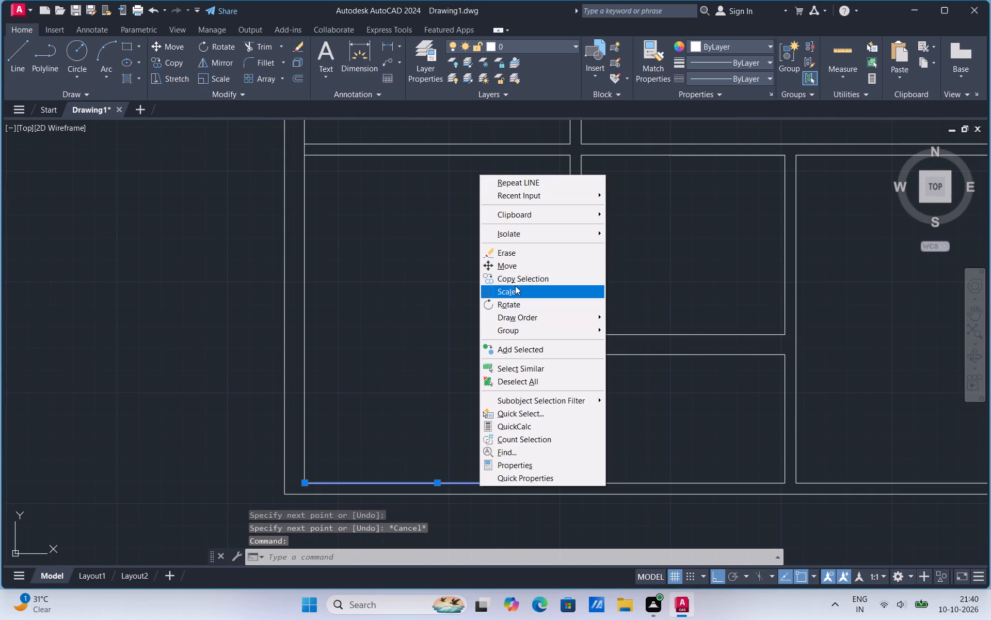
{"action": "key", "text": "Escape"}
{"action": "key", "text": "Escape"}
Copy the top wall line of the lower-left room 10' straight down.
{"action": "left_click", "coordinate": [433, 160]}
{"action": "right_click", "coordinate": [433, 160]}
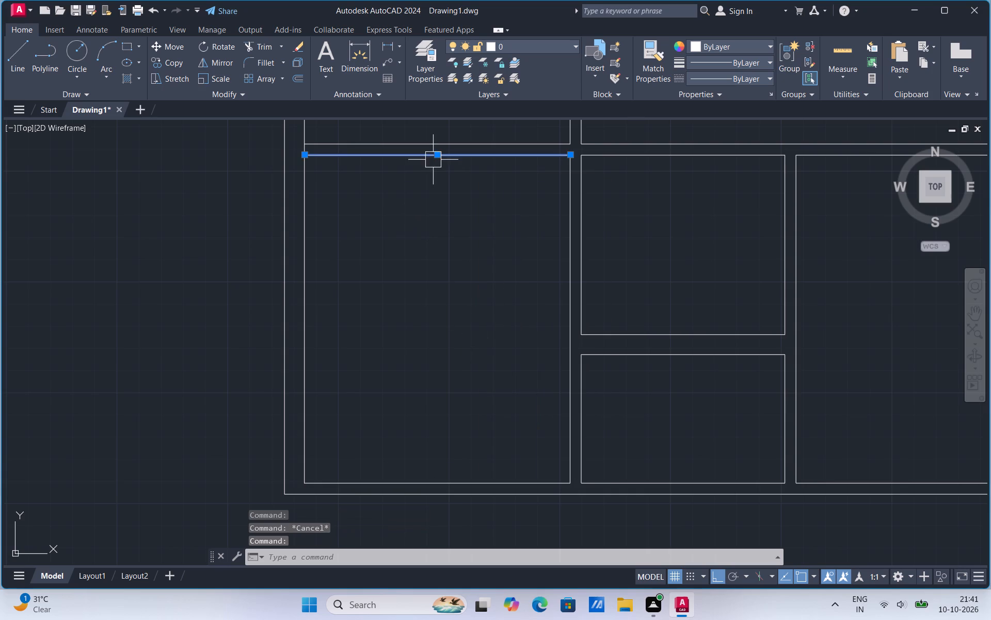
{"action": "left_click", "coordinate": [488, 267]}
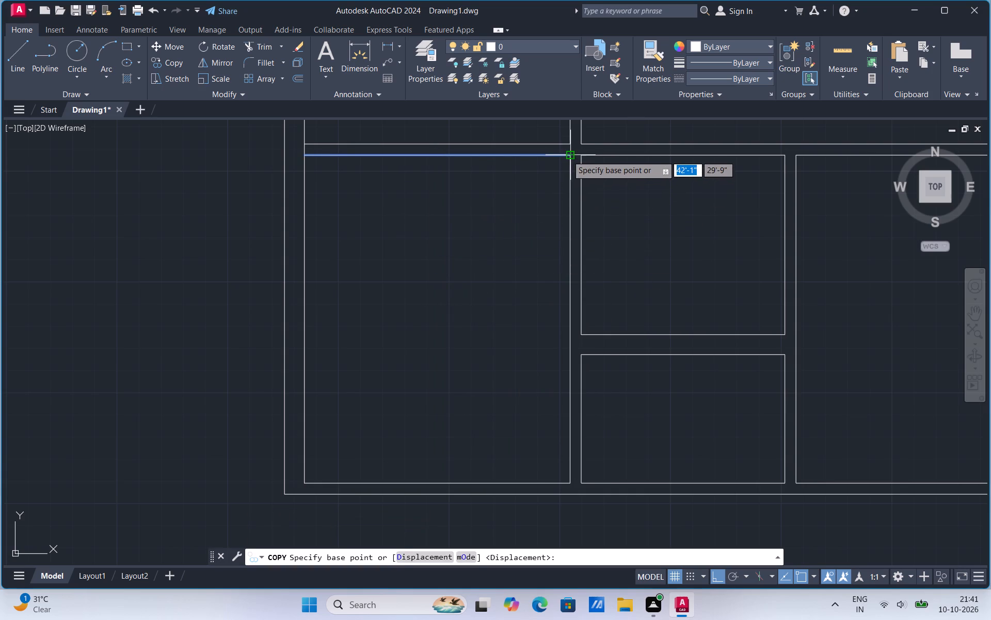
{"action": "left_click", "coordinate": [567, 156]}
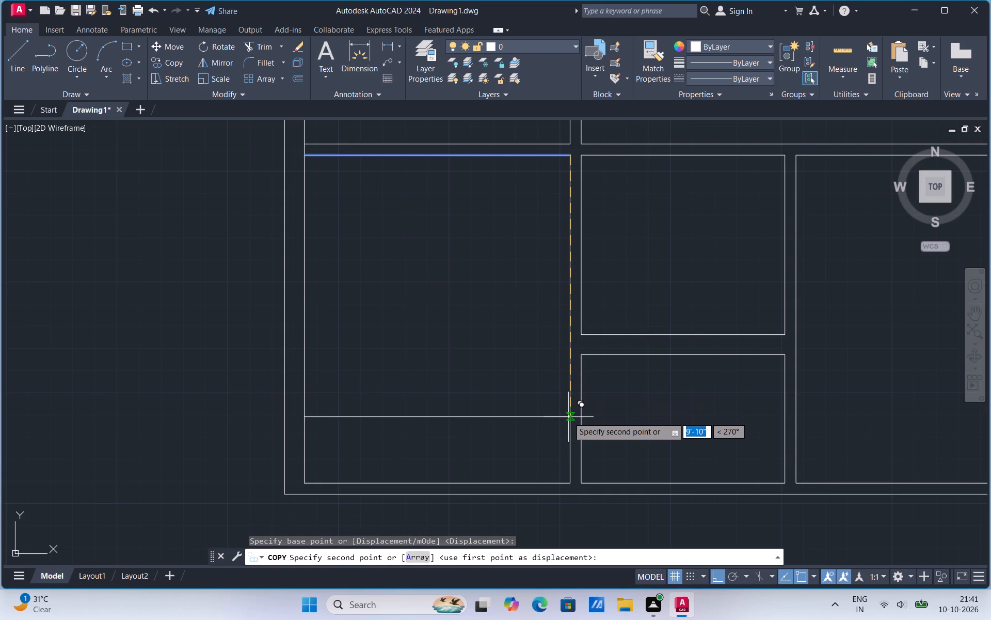
{"action": "type", "text": "10'"}
{"action": "key", "text": "Return"}
{"action": "key", "text": "Escape"}
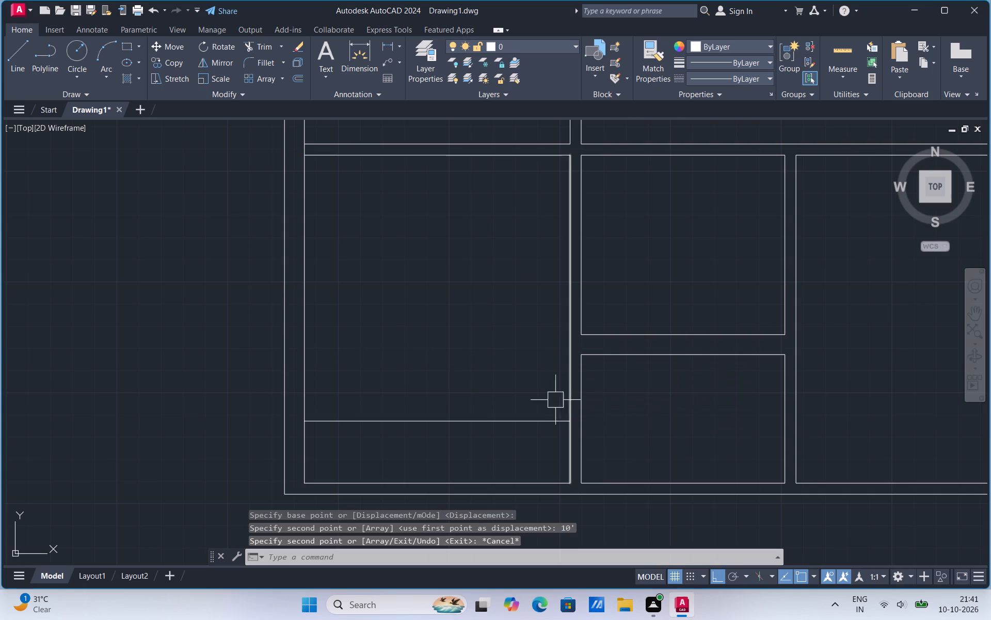
Copy the new line in the lower-left room 5" down to give the wall its thickness.
{"action": "left_click", "coordinate": [552, 421]}
{"action": "right_click", "coordinate": [551, 422]}
{"action": "left_click", "coordinate": [590, 213]}
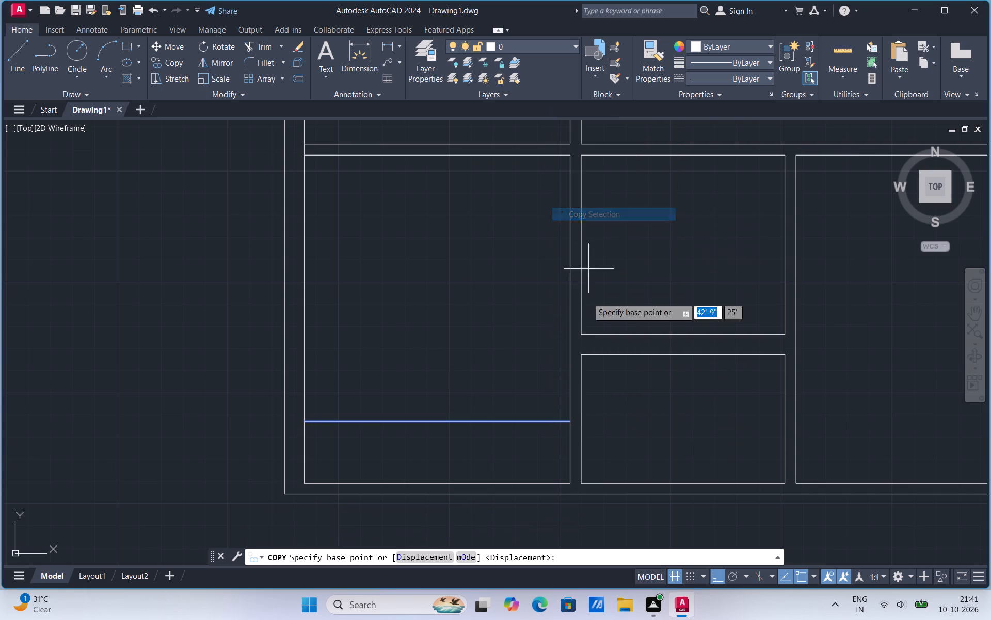
{"action": "left_click", "coordinate": [569, 422]}
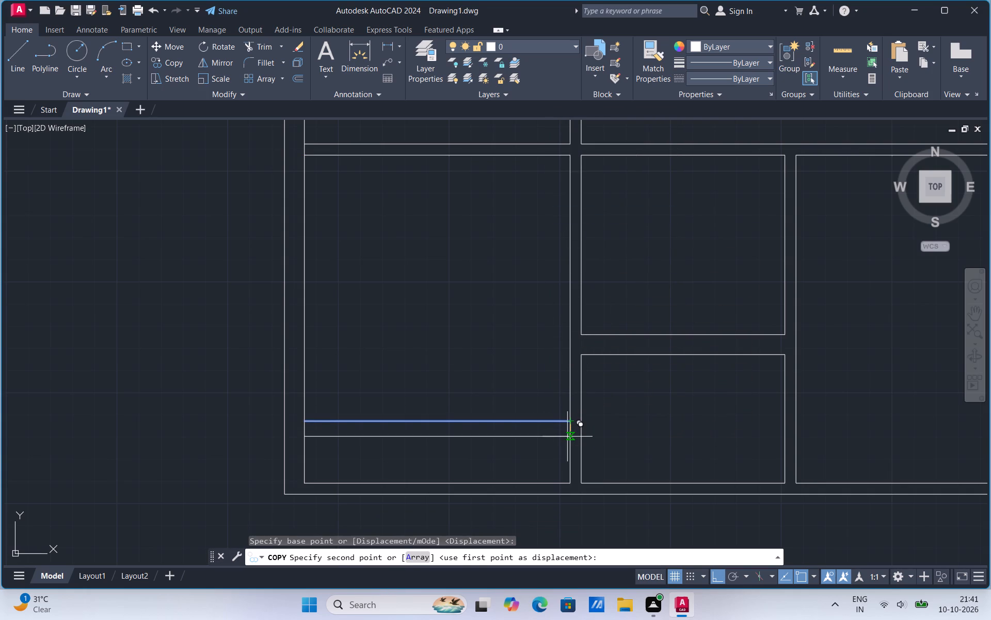
{"action": "type", "text": "5\""}
{"action": "key", "text": "Return"}
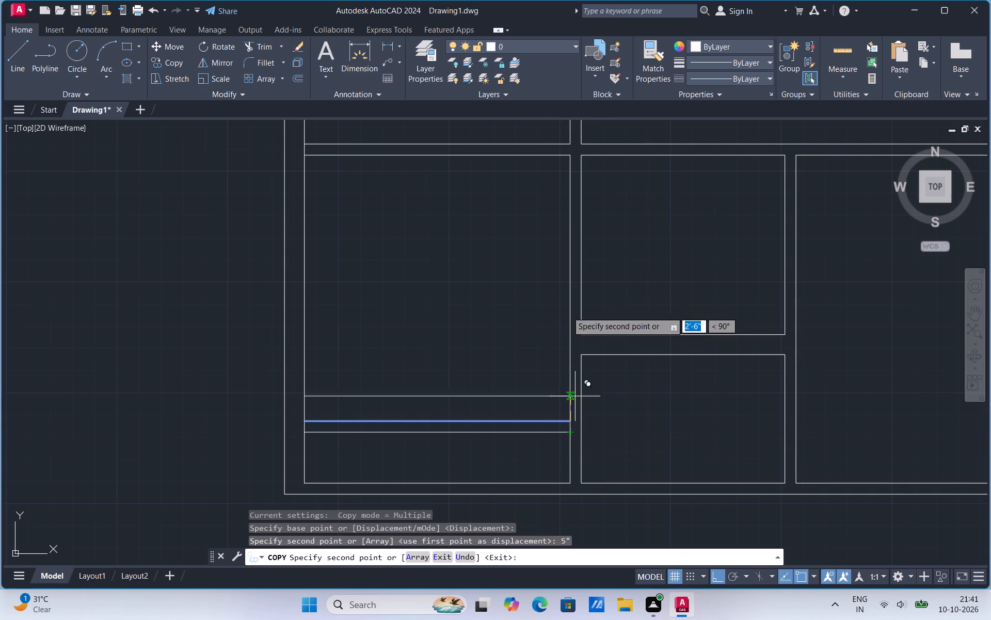
{"action": "key", "text": "Escape"}
Trim the left partition's room-side line below the new 5" wall and clear that wall's junctions with the outer wall and partition.
{"action": "left_click", "coordinate": [256, 47]}
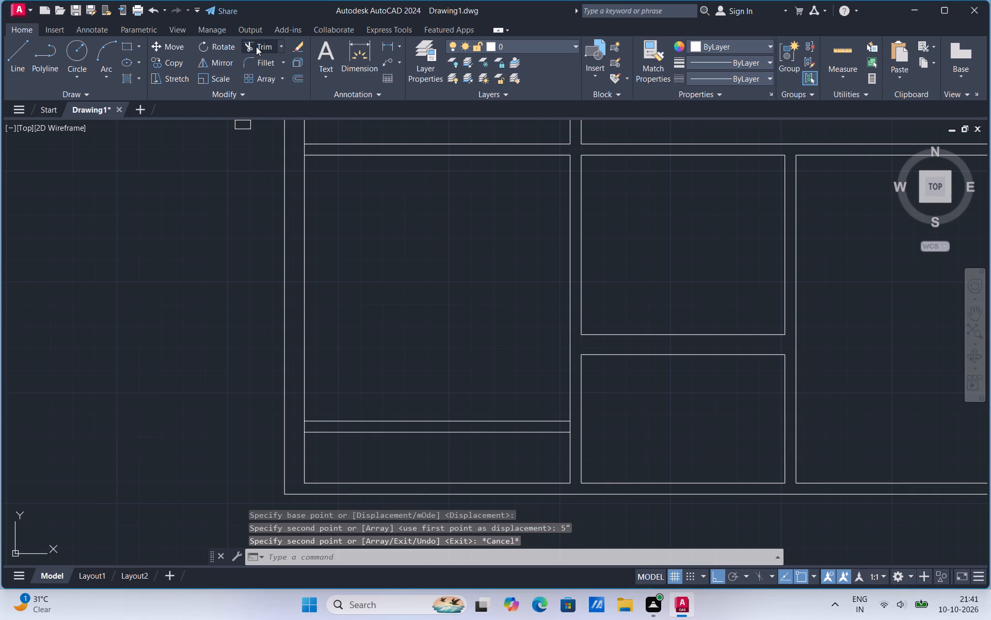
{"action": "scroll", "coordinate": [572, 420], "scroll_direction": "up", "scroll_amount": 1}
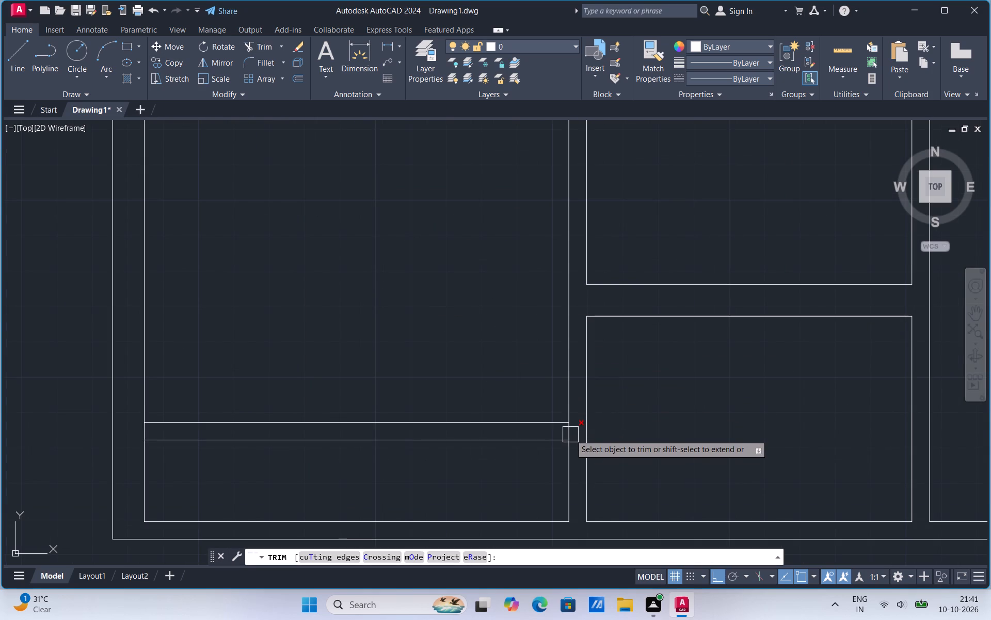
{"action": "left_click", "coordinate": [566, 484]}
{"action": "scroll", "coordinate": [151, 436], "scroll_direction": "up", "scroll_amount": 1}
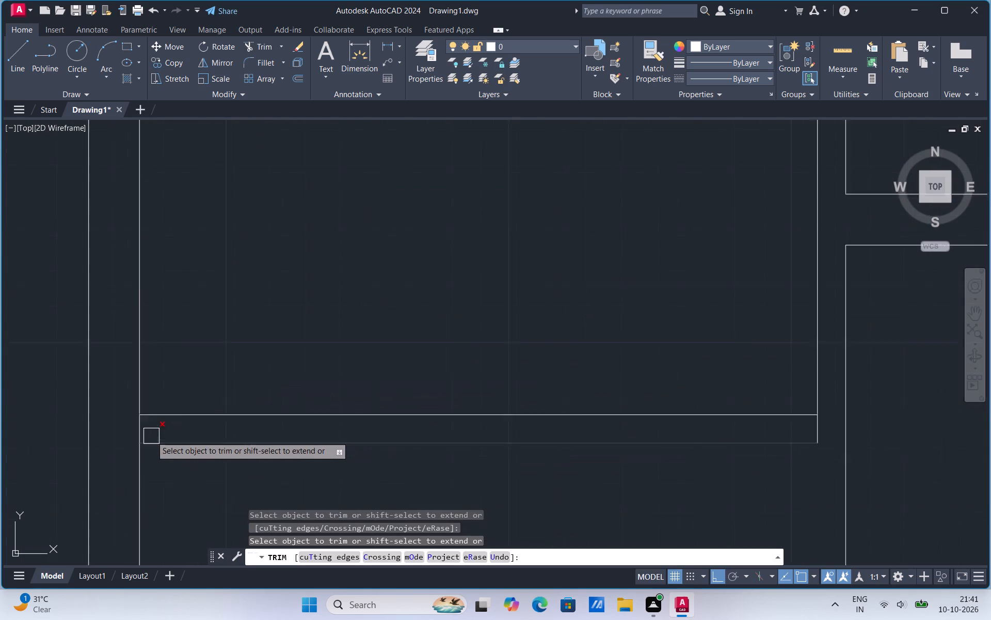
{"action": "scroll", "coordinate": [151, 436], "scroll_direction": "up", "scroll_amount": 1}
{"action": "left_click", "coordinate": [129, 429]}
{"action": "scroll", "coordinate": [129, 429], "scroll_direction": "down", "scroll_amount": 3}
{"action": "scroll", "coordinate": [405, 420], "scroll_direction": "up", "scroll_amount": 2}
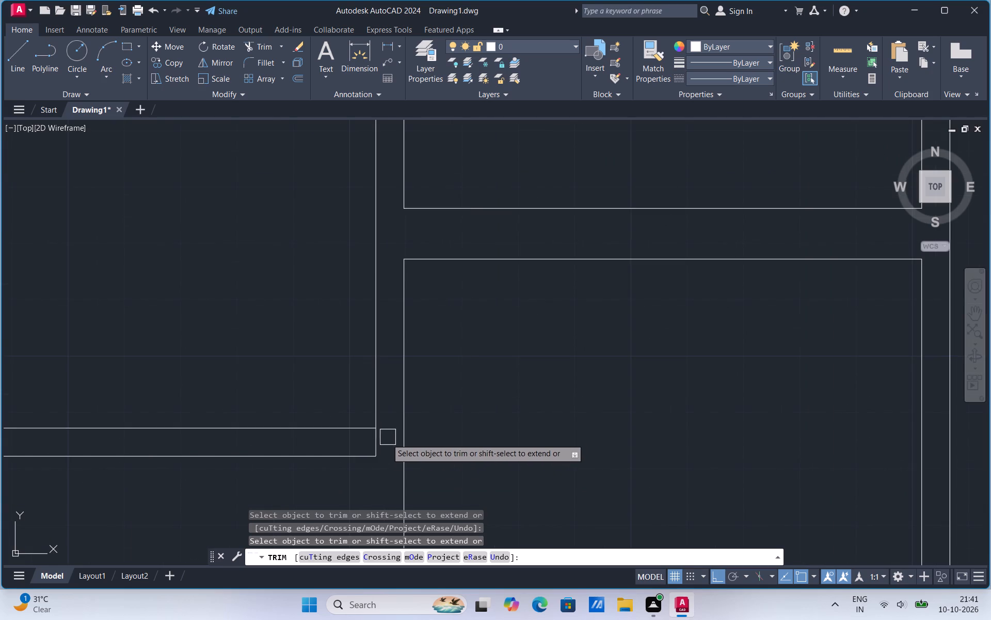
{"action": "left_click", "coordinate": [379, 445]}
{"action": "scroll", "coordinate": [442, 414], "scroll_direction": "down", "scroll_amount": 2}
{"action": "key", "text": "Escape"}
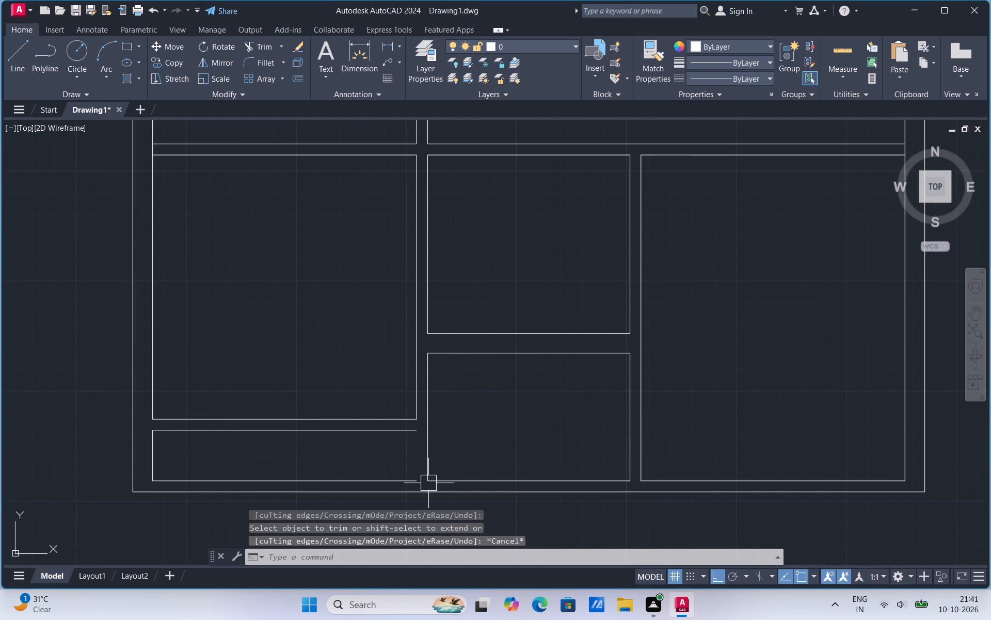
Extend the new wall's lower line and the bottom wall's inner line to the left partition's remaining line, and trim that line between them.
{"action": "type", "text": "ex"}
{"action": "left_click", "coordinate": [476, 512]}
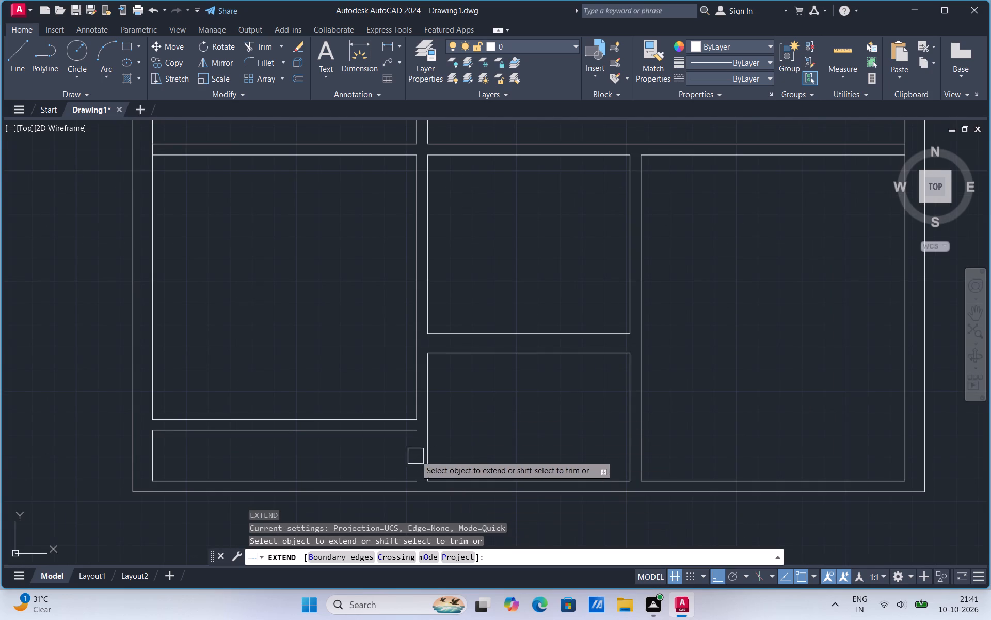
{"action": "left_click", "coordinate": [407, 437]}
{"action": "left_click", "coordinate": [403, 479]}
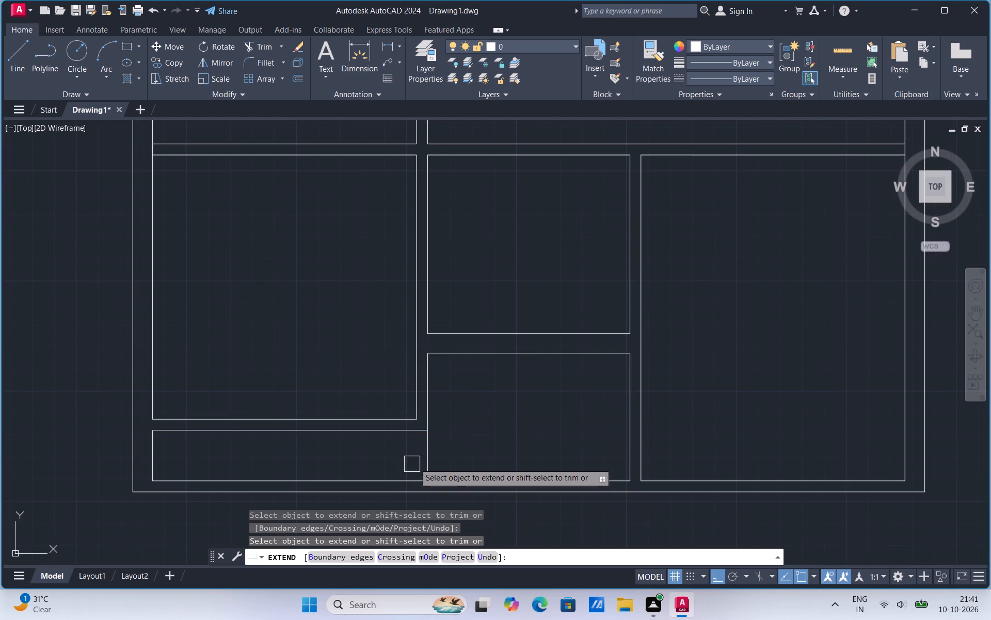
{"action": "left_click", "coordinate": [271, 48]}
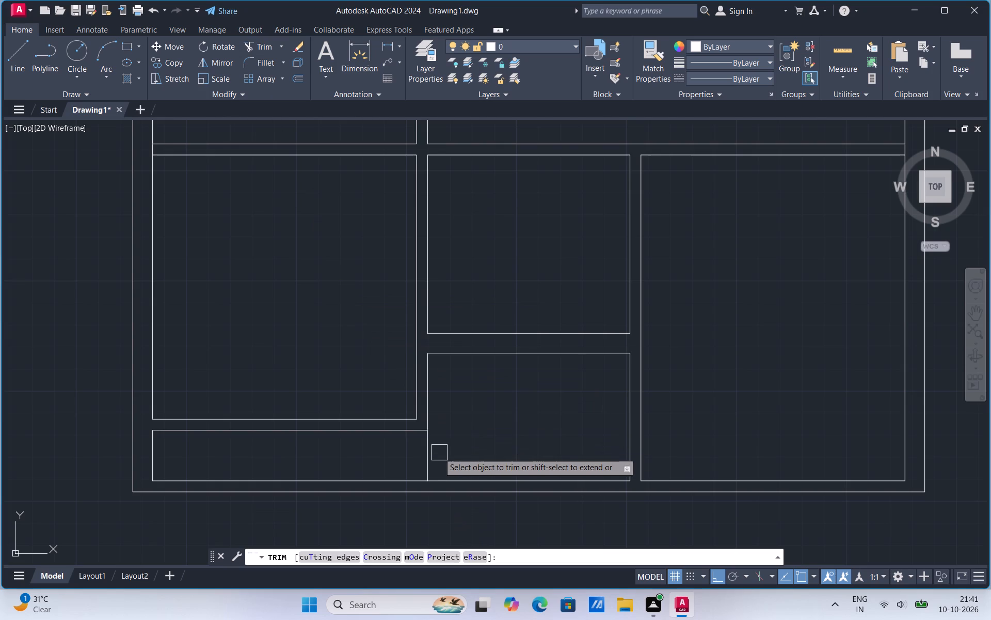
{"action": "left_click", "coordinate": [431, 458]}
{"action": "scroll", "coordinate": [504, 446], "scroll_direction": "down", "scroll_amount": 2}
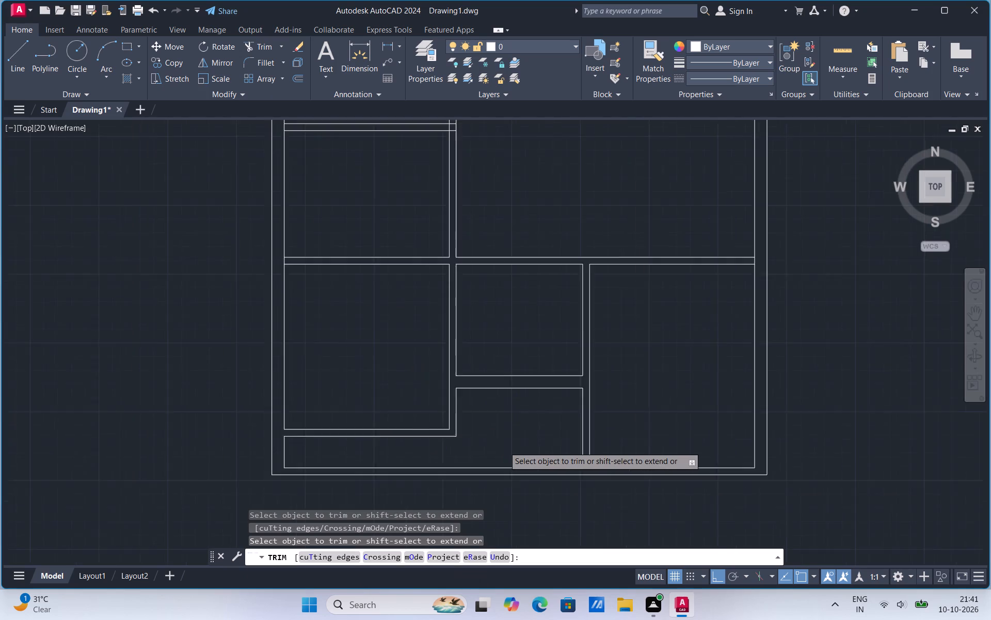
Trim away the right partition below the short 9" wall, extending that wall's lower line and the bottom wall's inner line across the gap.
{"action": "left_click", "coordinate": [548, 434]}
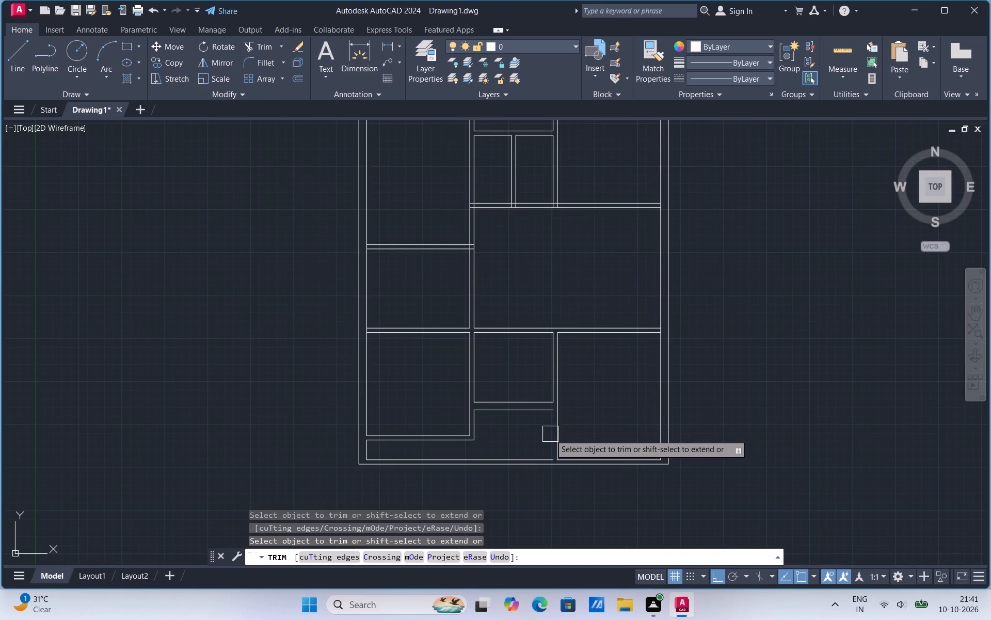
{"action": "scroll", "coordinate": [551, 435], "scroll_direction": "up", "scroll_amount": 2}
{"action": "key", "text": "Escape"}
{"action": "key", "text": "e"}
{"action": "key", "text": "x"}
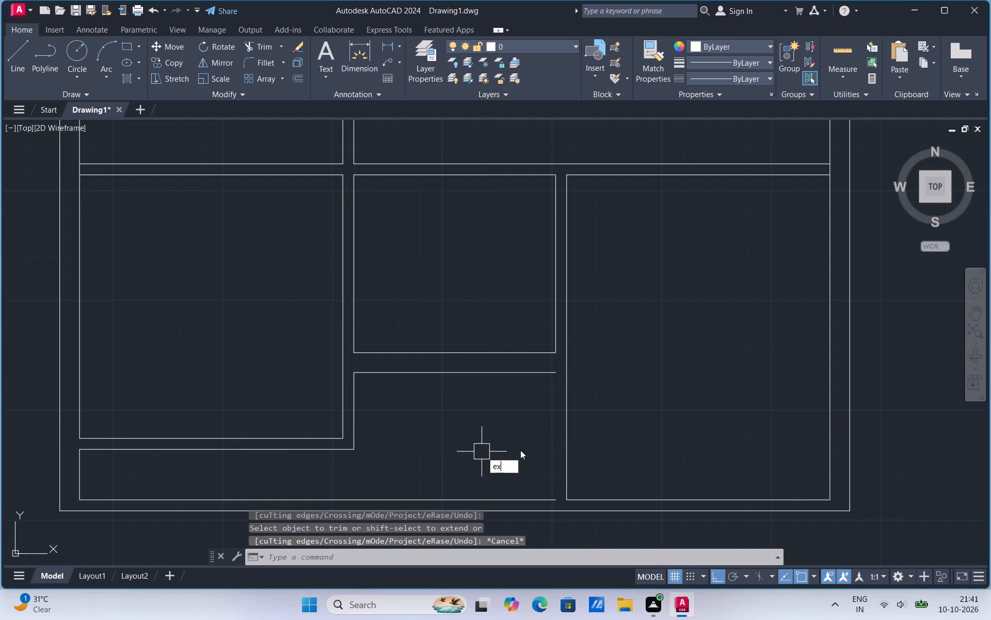
{"action": "left_click", "coordinate": [519, 479]}
{"action": "left_click", "coordinate": [532, 377]}
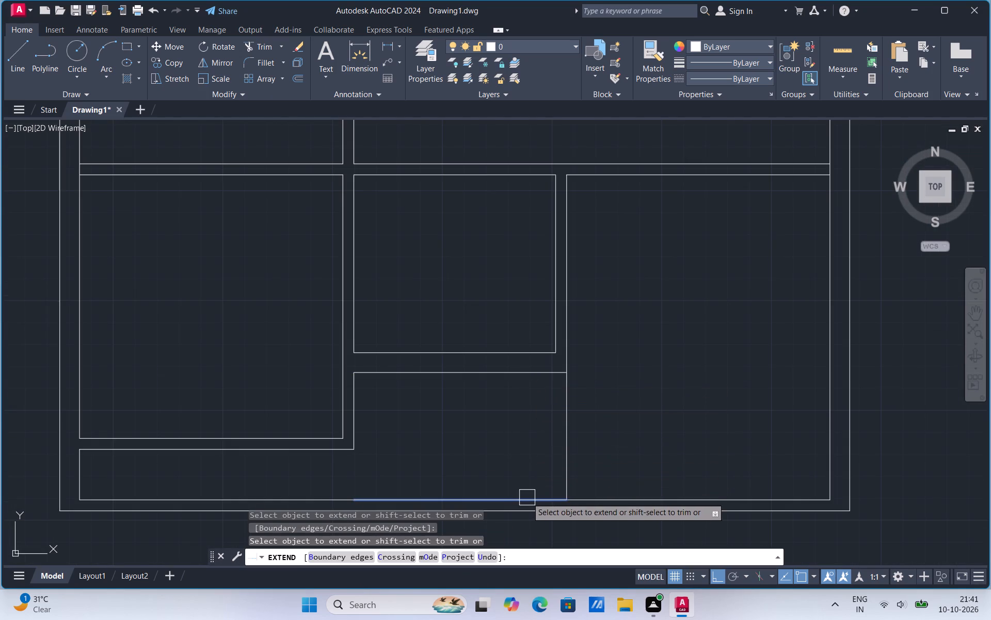
{"action": "left_click", "coordinate": [527, 498]}
{"action": "left_click", "coordinate": [261, 44]}
{"action": "left_click_drag", "start_coordinate": [547, 461], "coordinate": [613, 429]}
Trim the right outer wall's inner line between the two lines of the full-width cross wall.
{"action": "scroll", "coordinate": [594, 440], "scroll_direction": "down", "scroll_amount": 2}
{"action": "scroll", "coordinate": [683, 329], "scroll_direction": "up", "scroll_amount": 2}
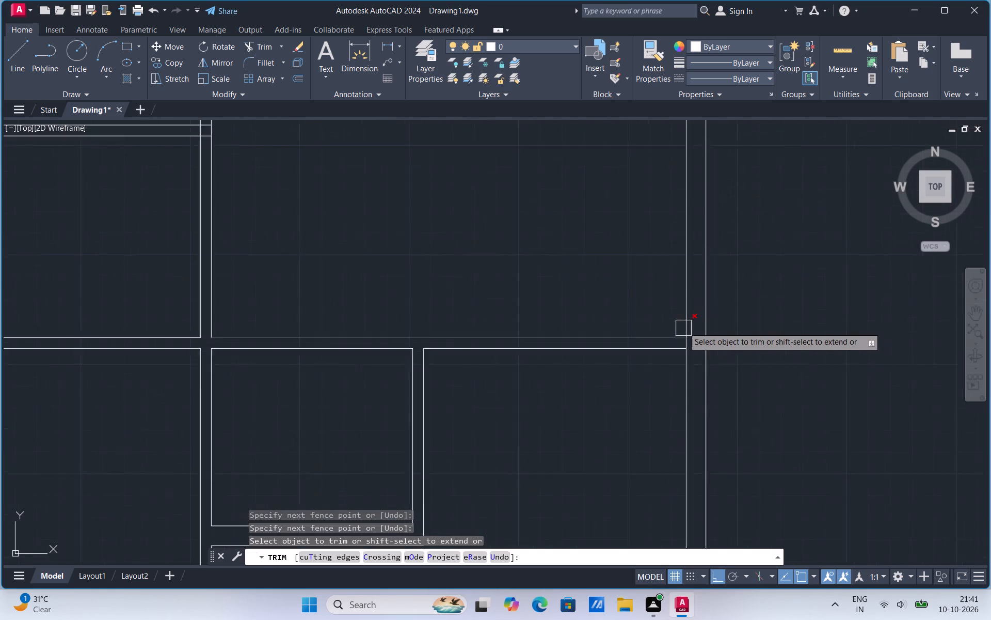
{"action": "scroll", "coordinate": [684, 327], "scroll_direction": "up", "scroll_amount": 3}
{"action": "left_click", "coordinate": [671, 380]}
{"action": "scroll", "coordinate": [681, 489], "scroll_direction": "down", "scroll_amount": 5}
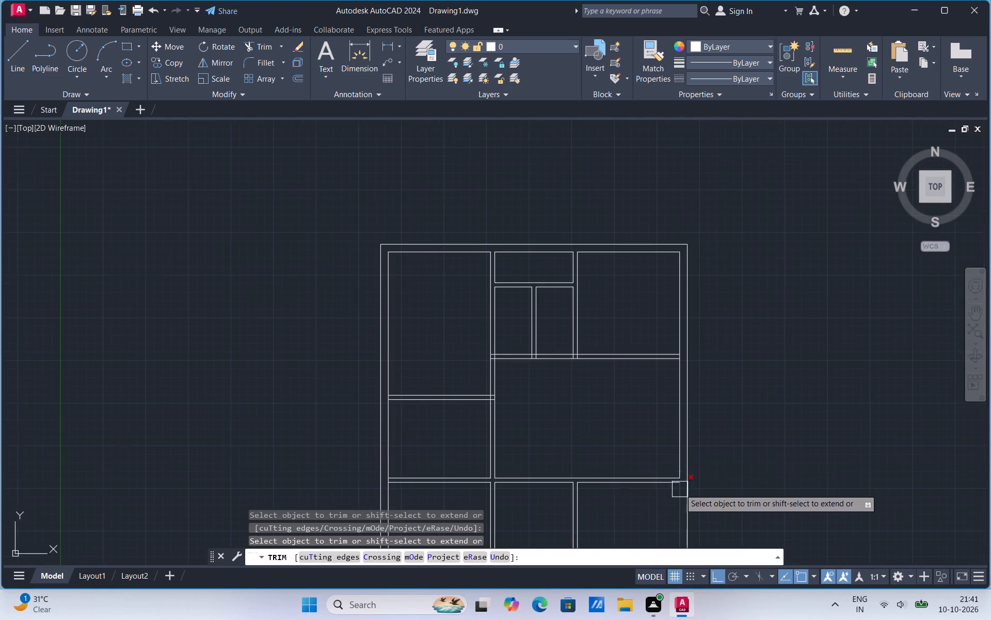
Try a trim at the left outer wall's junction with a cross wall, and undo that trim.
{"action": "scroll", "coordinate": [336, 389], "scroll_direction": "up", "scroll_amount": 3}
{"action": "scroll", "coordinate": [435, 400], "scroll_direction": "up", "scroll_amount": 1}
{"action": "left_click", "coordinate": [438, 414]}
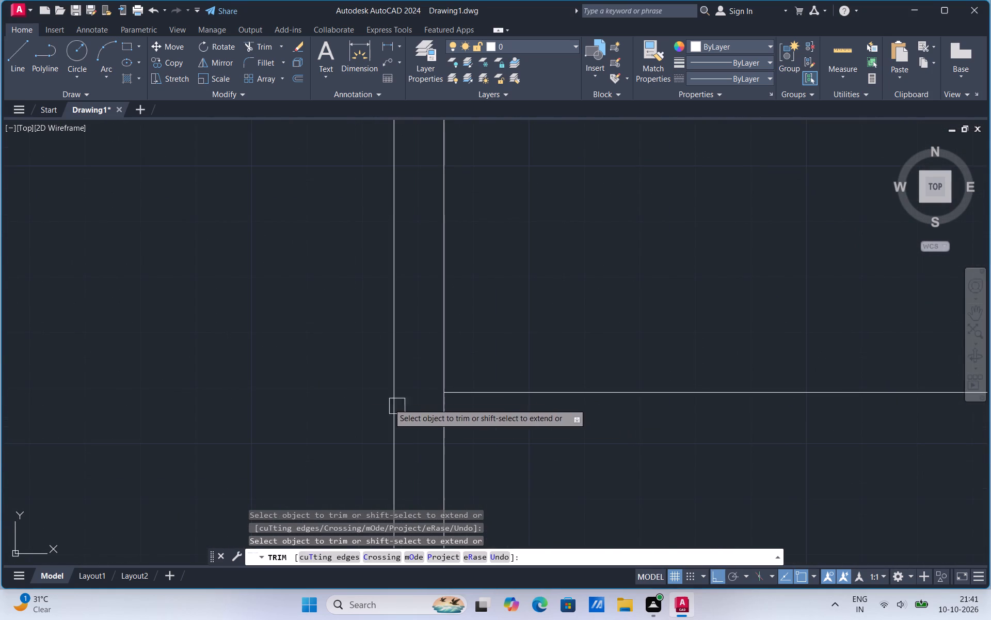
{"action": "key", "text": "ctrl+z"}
Trim the left outer wall's inner line at the full-width cross wall and at the wall dividing the left rooms above it.
{"action": "scroll", "coordinate": [515, 413], "scroll_direction": "down", "scroll_amount": 3}
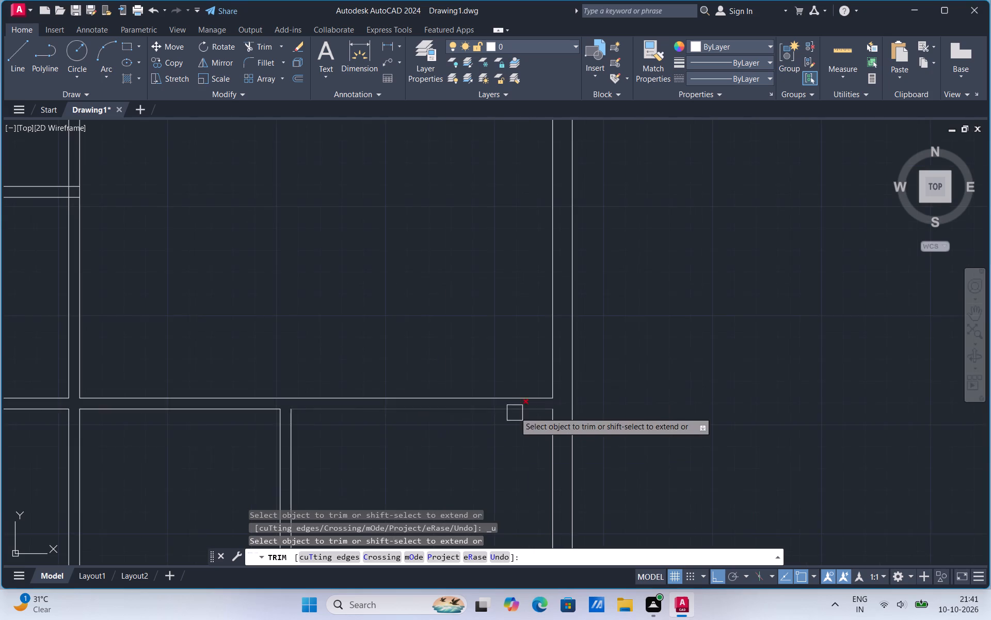
{"action": "scroll", "coordinate": [554, 411], "scroll_direction": "down", "scroll_amount": 3}
{"action": "scroll", "coordinate": [395, 413], "scroll_direction": "up", "scroll_amount": 4}
{"action": "scroll", "coordinate": [253, 392], "scroll_direction": "up", "scroll_amount": 2}
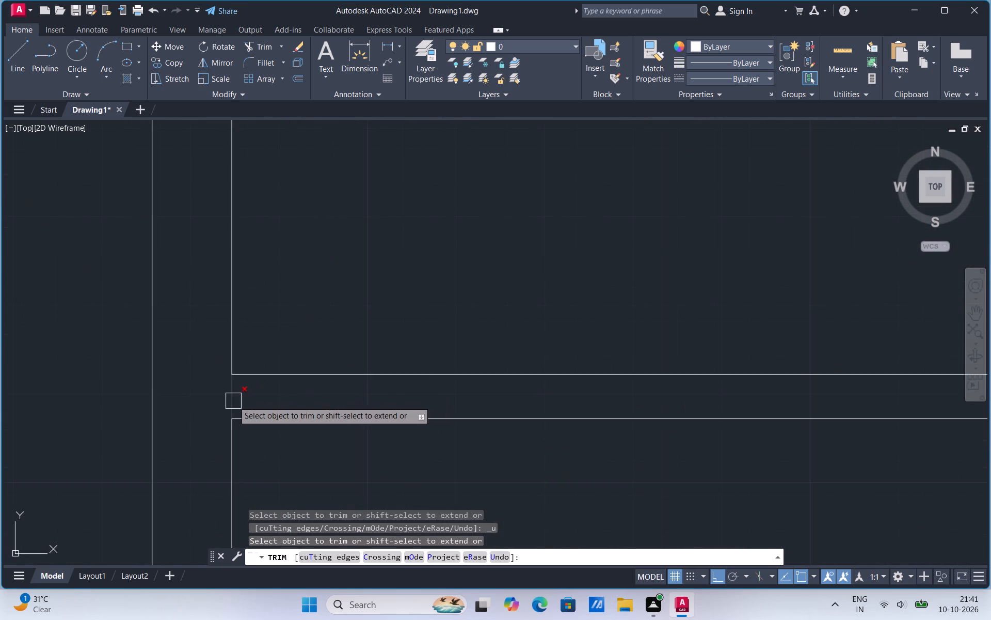
{"action": "left_click", "coordinate": [233, 401]}
{"action": "scroll", "coordinate": [302, 471], "scroll_direction": "down", "scroll_amount": 4}
{"action": "scroll", "coordinate": [273, 347], "scroll_direction": "up", "scroll_amount": 3}
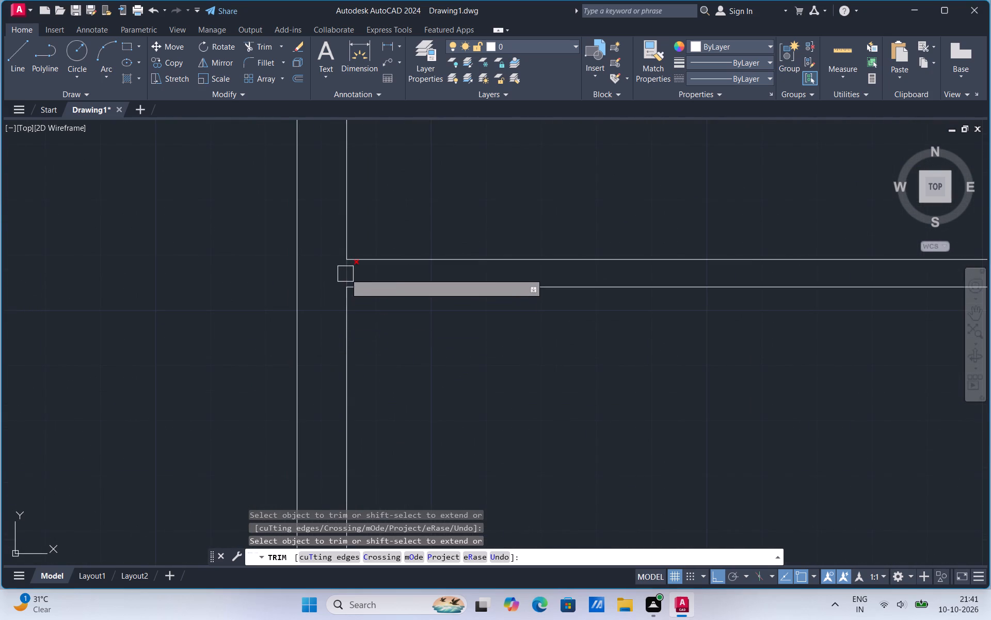
{"action": "left_click", "coordinate": [345, 273]}
Trim the right outer wall's inner line between the two lines of the wall below the upper-right room.
{"action": "scroll", "coordinate": [257, 409], "scroll_direction": "down", "scroll_amount": 2}
{"action": "scroll", "coordinate": [348, 388], "scroll_direction": "down", "scroll_amount": 2}
{"action": "scroll", "coordinate": [640, 328], "scroll_direction": "up", "scroll_amount": 3}
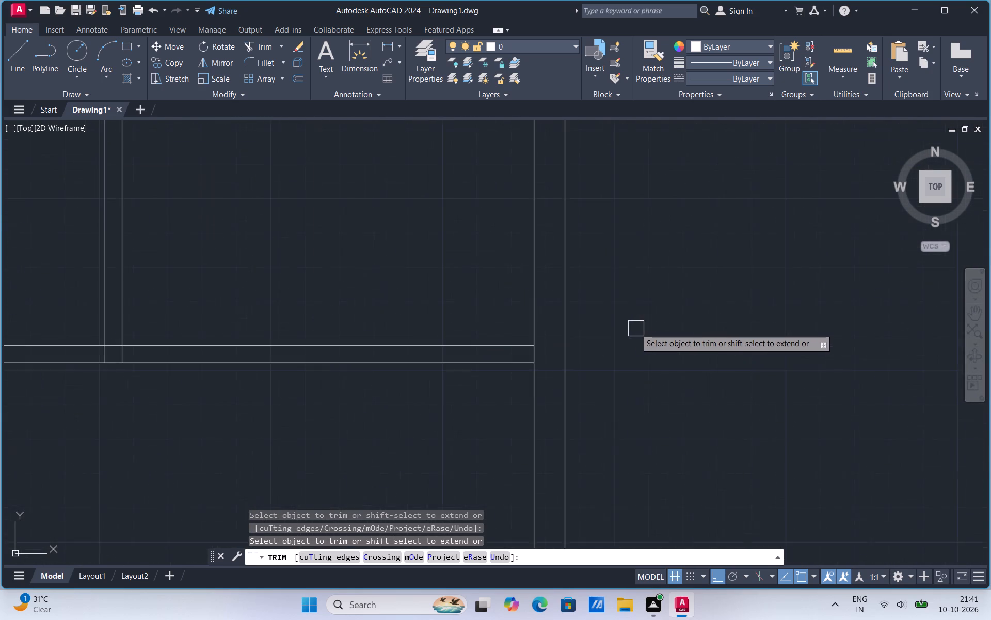
{"action": "scroll", "coordinate": [559, 339], "scroll_direction": "up", "scroll_amount": 3}
{"action": "left_click", "coordinate": [452, 404]}
{"action": "scroll", "coordinate": [537, 346], "scroll_direction": "down", "scroll_amount": 5}
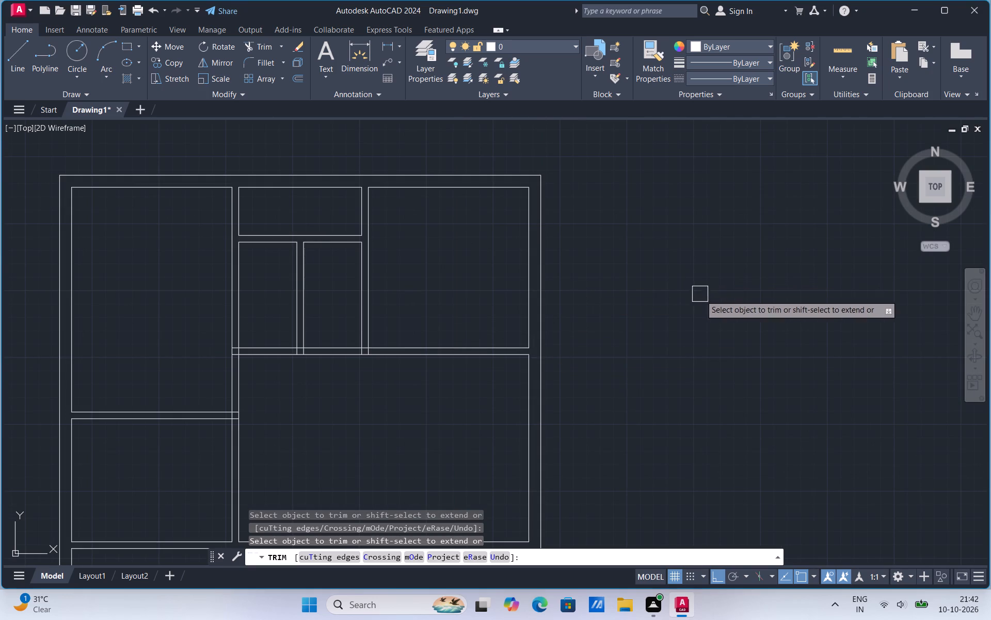
{"action": "key", "text": "Escape"}
Copy the top-middle room's upper wall line 4" up and delete the original line.
{"action": "scroll", "coordinate": [227, 132], "scroll_direction": "up", "scroll_amount": 3}
{"action": "left_click", "coordinate": [374, 354]}
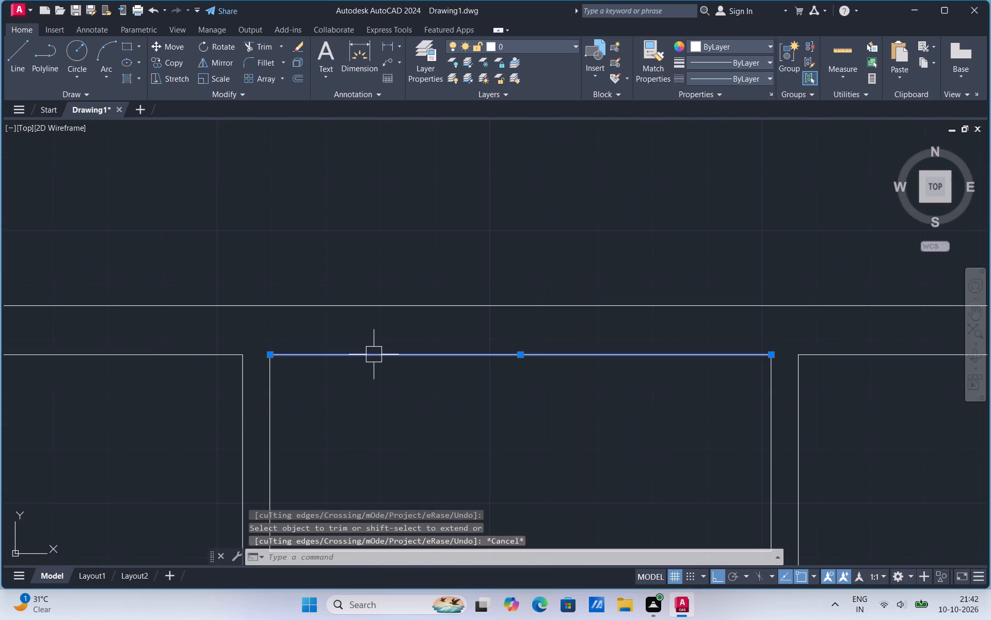
{"action": "right_click", "coordinate": [374, 354]}
{"action": "left_click", "coordinate": [403, 148]}
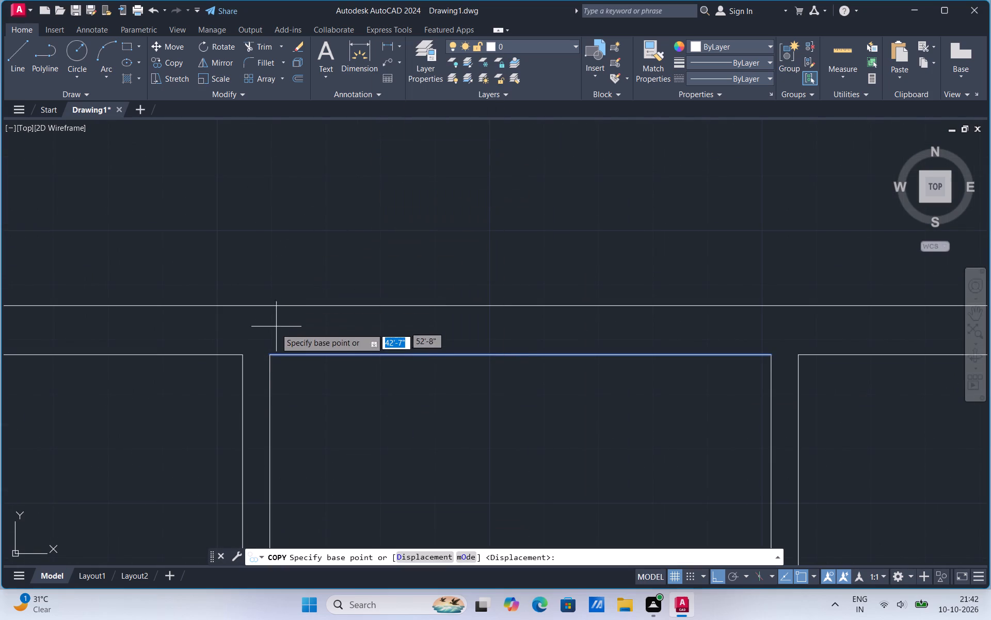
{"action": "left_click", "coordinate": [270, 353]}
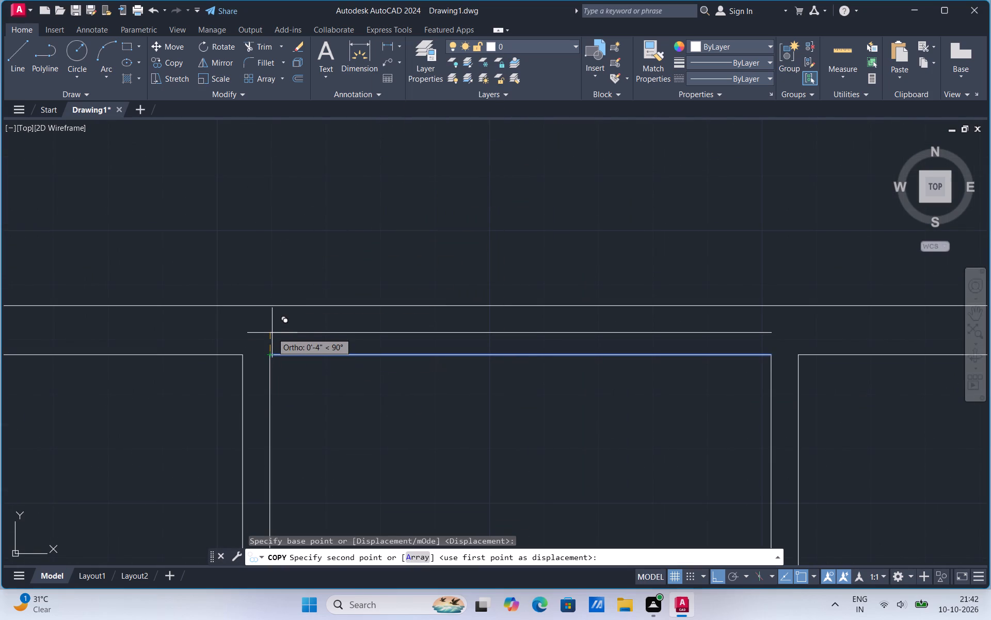
{"action": "key", "text": "5"}
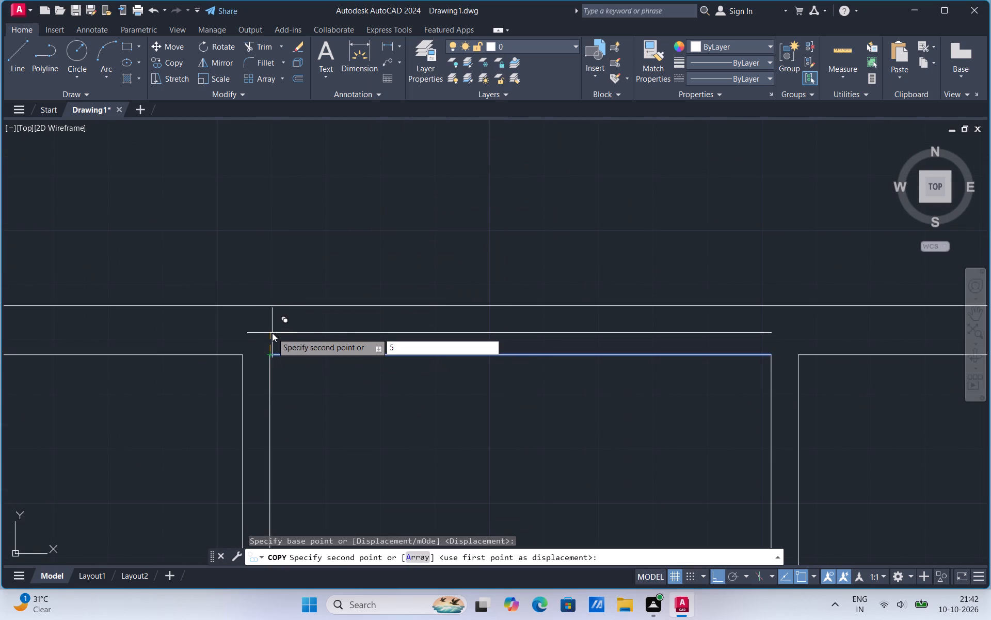
{"action": "key", "text": "BackSpace"}
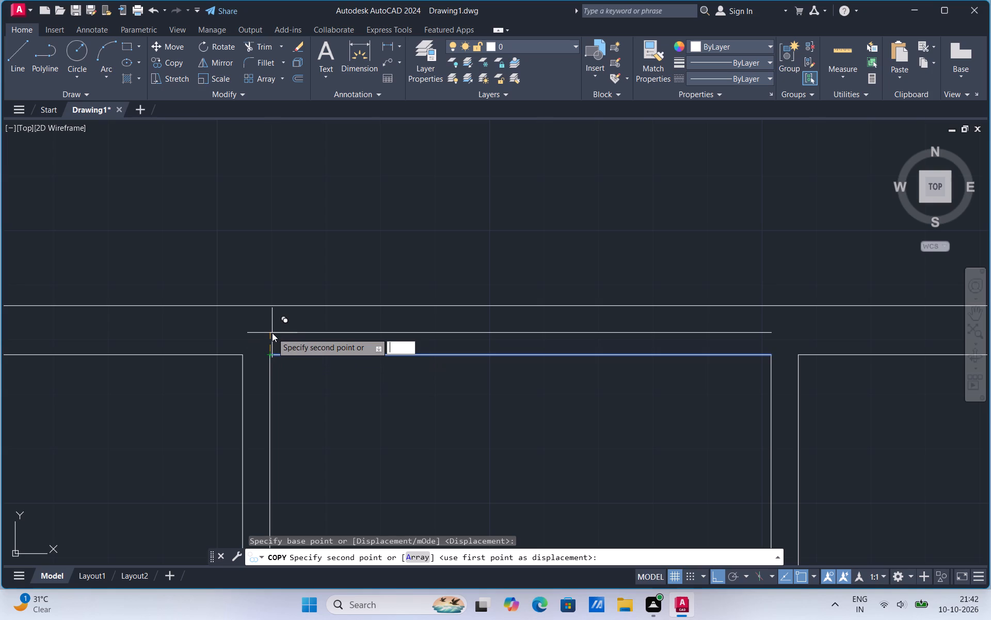
{"action": "key", "text": "4"}
{"action": "key", "text": "shift+quotedbl"}
{"action": "key", "text": "Return"}
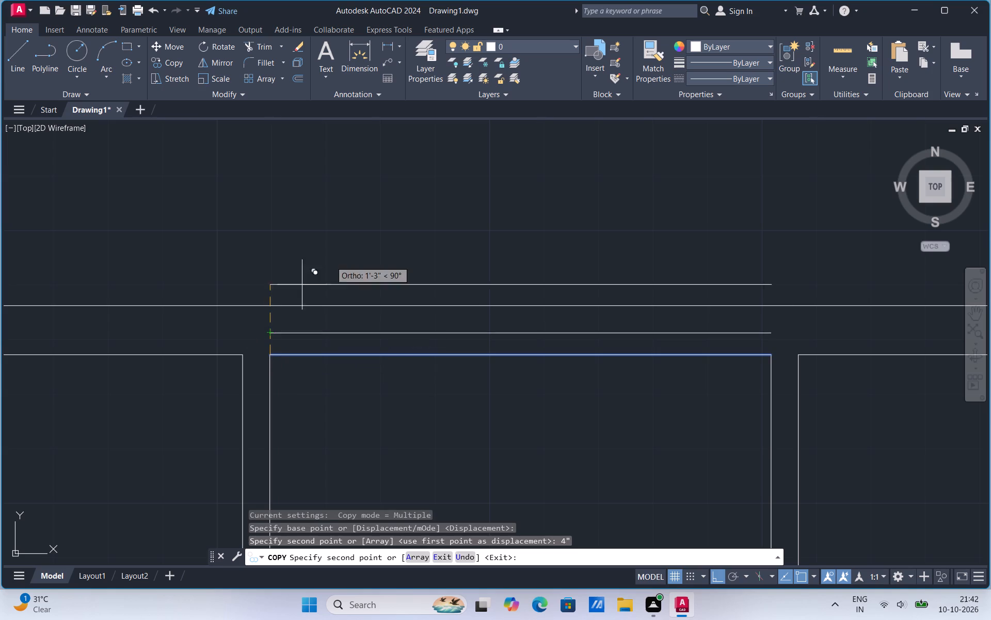
{"action": "key", "text": "Escape"}
{"action": "left_click", "coordinate": [354, 360]}
{"action": "key", "text": "Delete"}
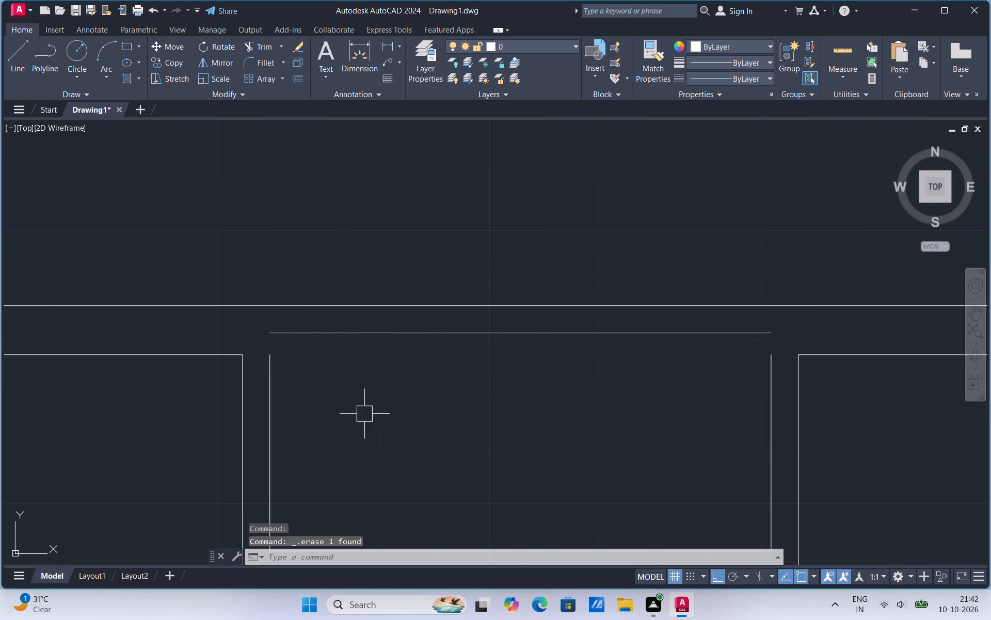
Extend the top-middle room's two side lines up to the copied upper line.
{"action": "key", "text": "e"}
{"action": "key", "text": "x"}
{"action": "left_click", "coordinate": [367, 436]}
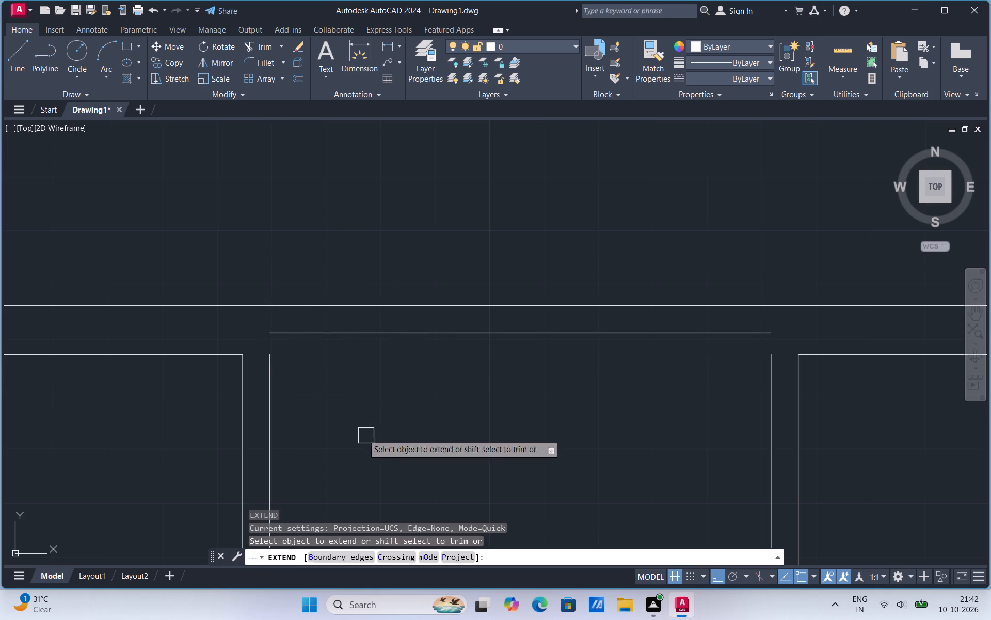
{"action": "left_click", "coordinate": [273, 409]}
{"action": "left_click", "coordinate": [766, 380]}
{"action": "scroll", "coordinate": [557, 249], "scroll_direction": "down", "scroll_amount": 4}
{"action": "scroll", "coordinate": [557, 276], "scroll_direction": "up", "scroll_amount": 1}
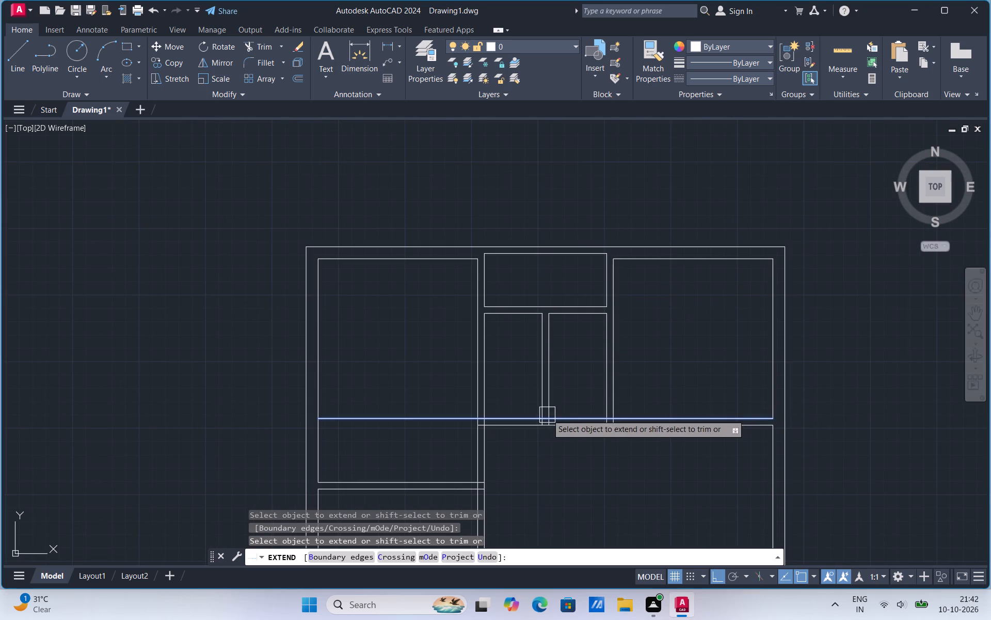
{"action": "key", "text": "Escape"}
Draw a 3'2" horizontal line to the left of the plan, continuing with a 3' vertical line up from its right end.
{"action": "scroll", "coordinate": [477, 305], "scroll_direction": "down", "scroll_amount": 1}
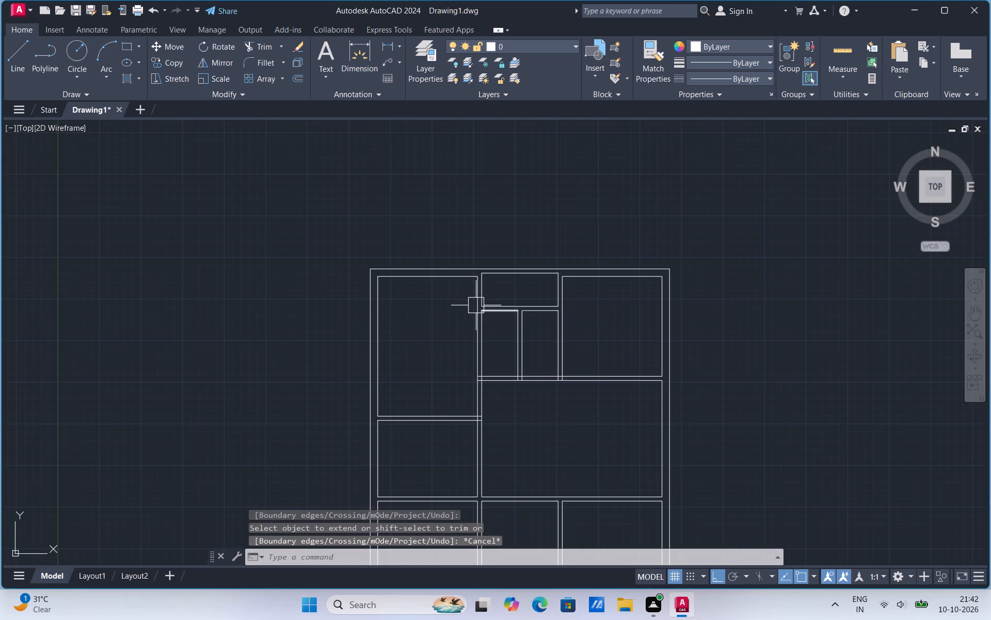
{"action": "left_click", "coordinate": [14, 69]}
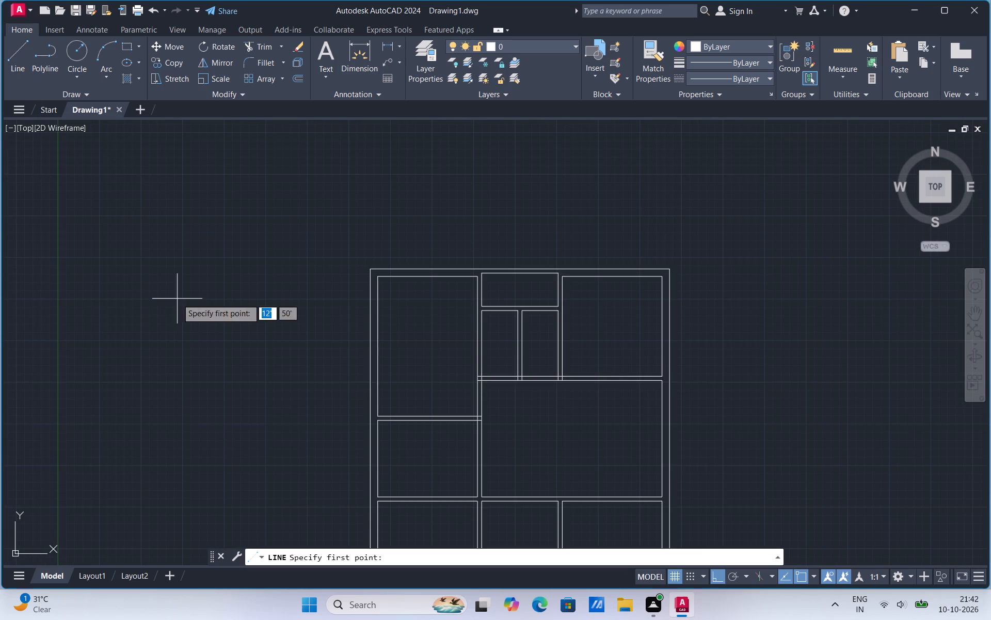
{"action": "scroll", "coordinate": [113, 432], "scroll_direction": "up", "scroll_amount": 1}
{"action": "left_click", "coordinate": [153, 427]}
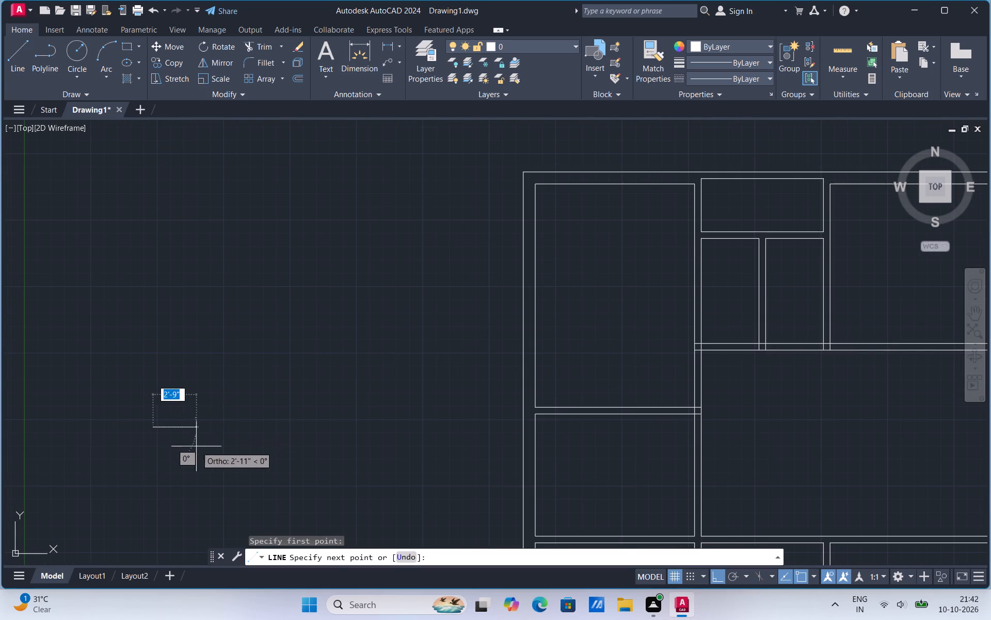
{"action": "scroll", "coordinate": [338, 471], "scroll_direction": "down", "scroll_amount": 2}
{"action": "scroll", "coordinate": [258, 464], "scroll_direction": "up", "scroll_amount": 2}
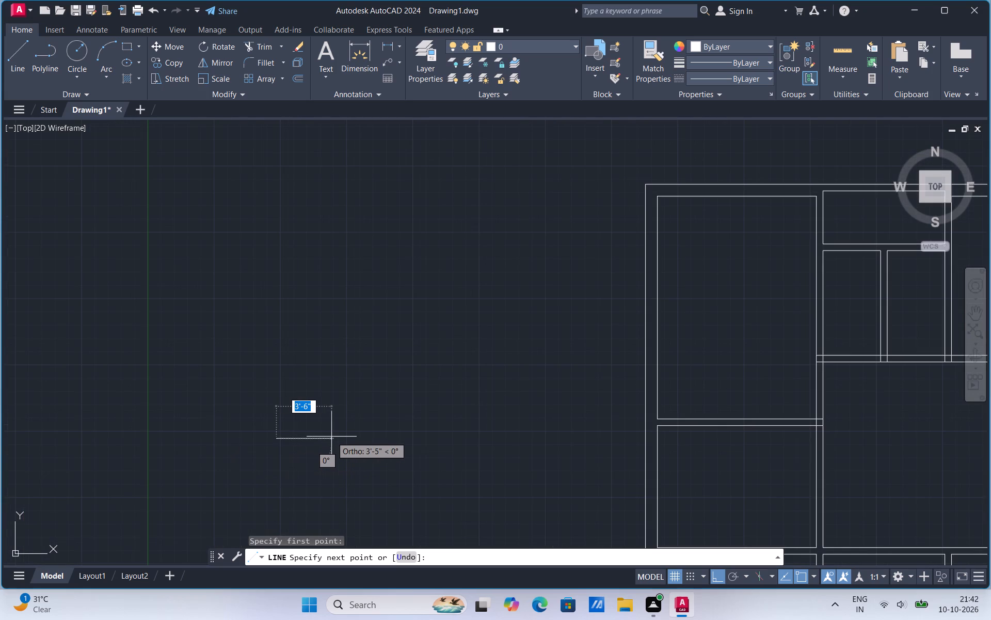
{"action": "type", "text": "3'2\""}
{"action": "key", "text": "Return"}
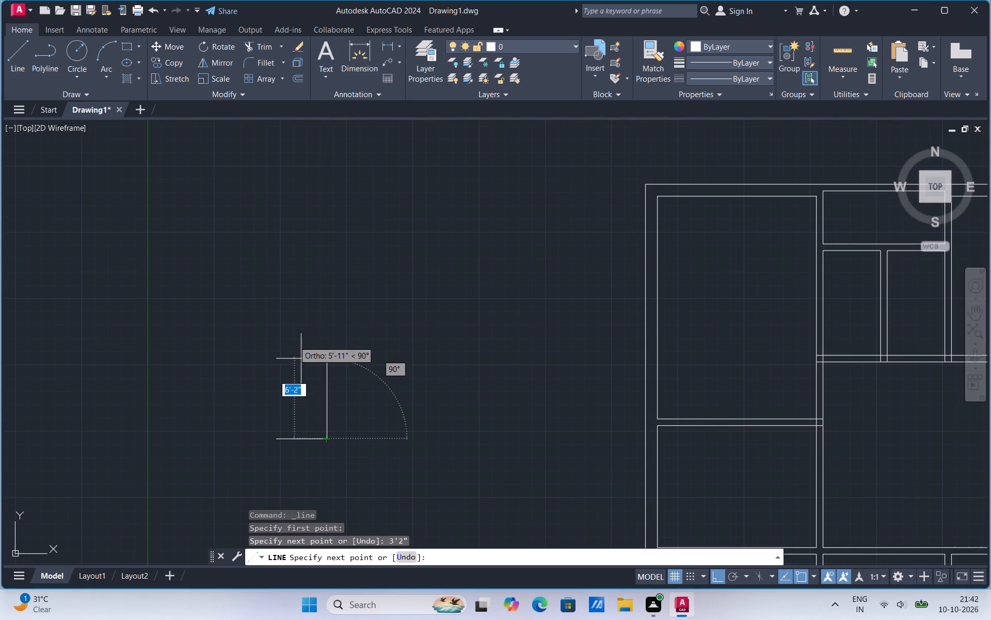
{"action": "type", "text": "3'"}
{"action": "key", "text": "Return"}
{"action": "key", "text": "Escape"}
Move the 3' vertical line slightly left along the horizontal line, using its bottom end as base point.
{"action": "scroll", "coordinate": [286, 425], "scroll_direction": "up", "scroll_amount": 2}
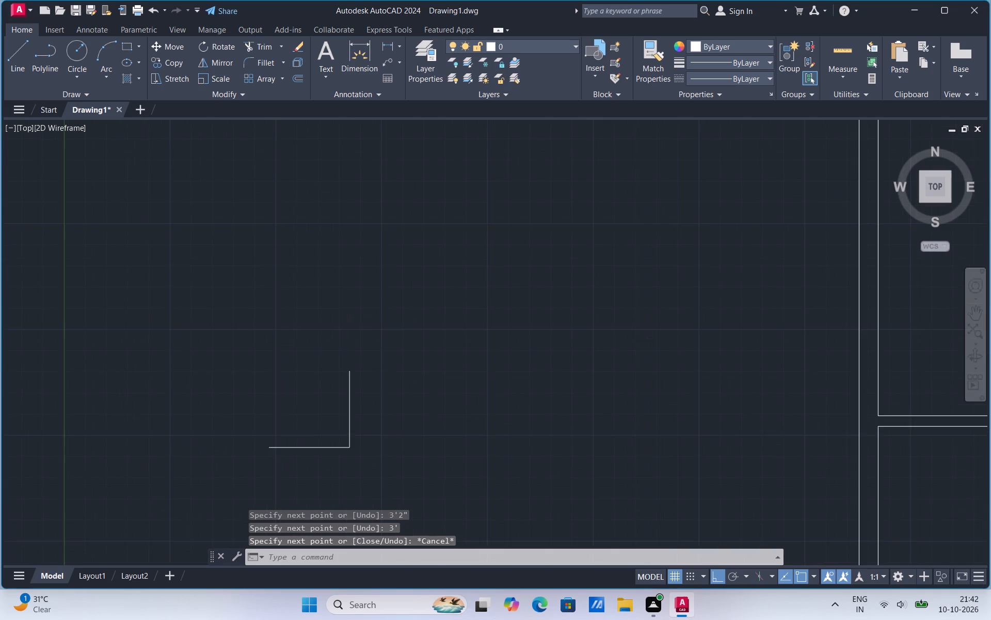
{"action": "left_click", "coordinate": [386, 410]}
{"action": "right_click", "coordinate": [386, 410]}
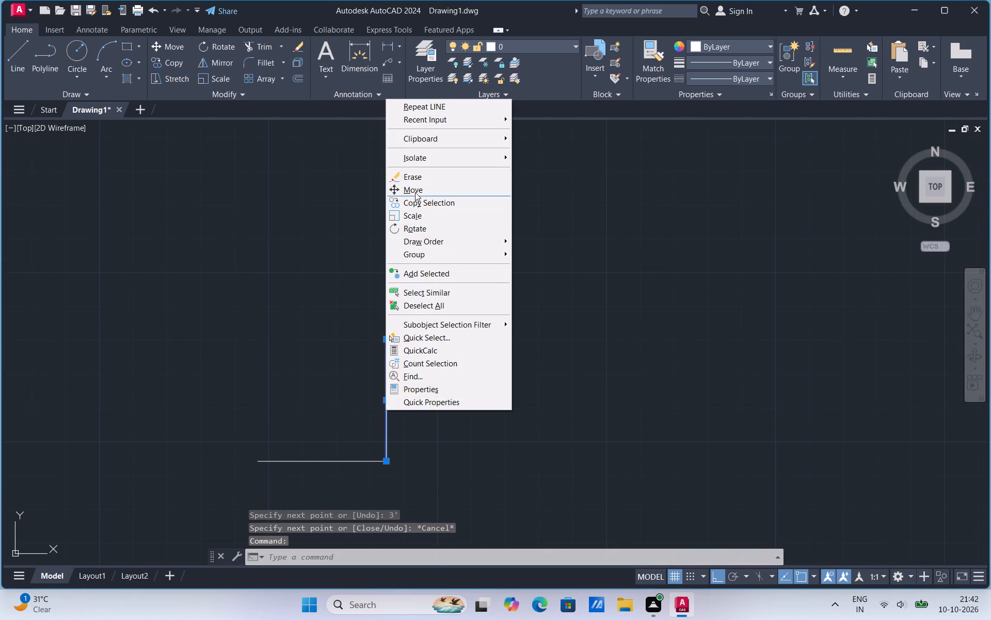
{"action": "left_click", "coordinate": [413, 188]}
{"action": "left_click", "coordinate": [387, 461]}
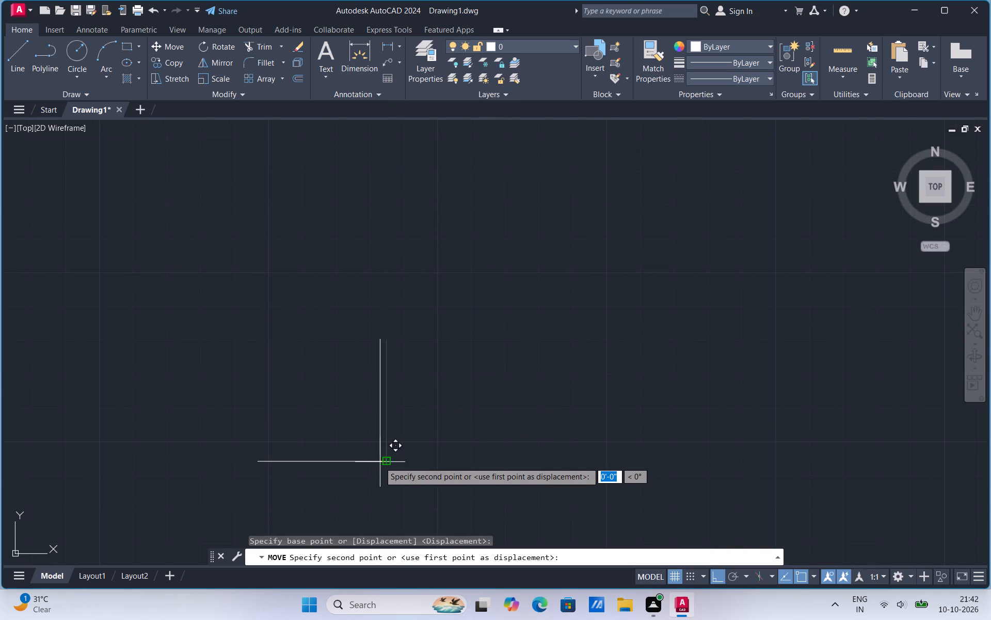
{"action": "left_click", "coordinate": [377, 462]}
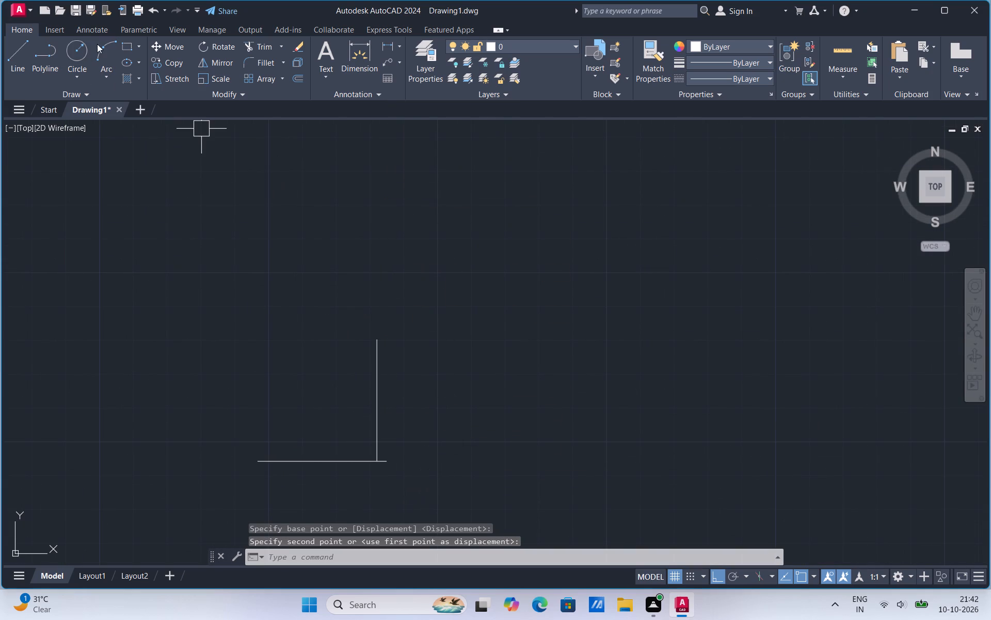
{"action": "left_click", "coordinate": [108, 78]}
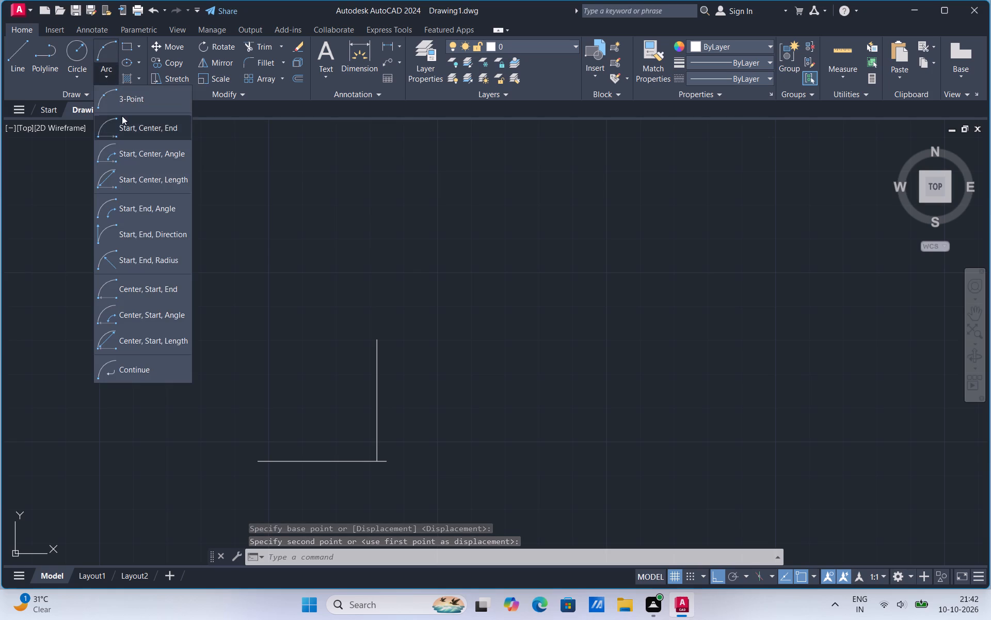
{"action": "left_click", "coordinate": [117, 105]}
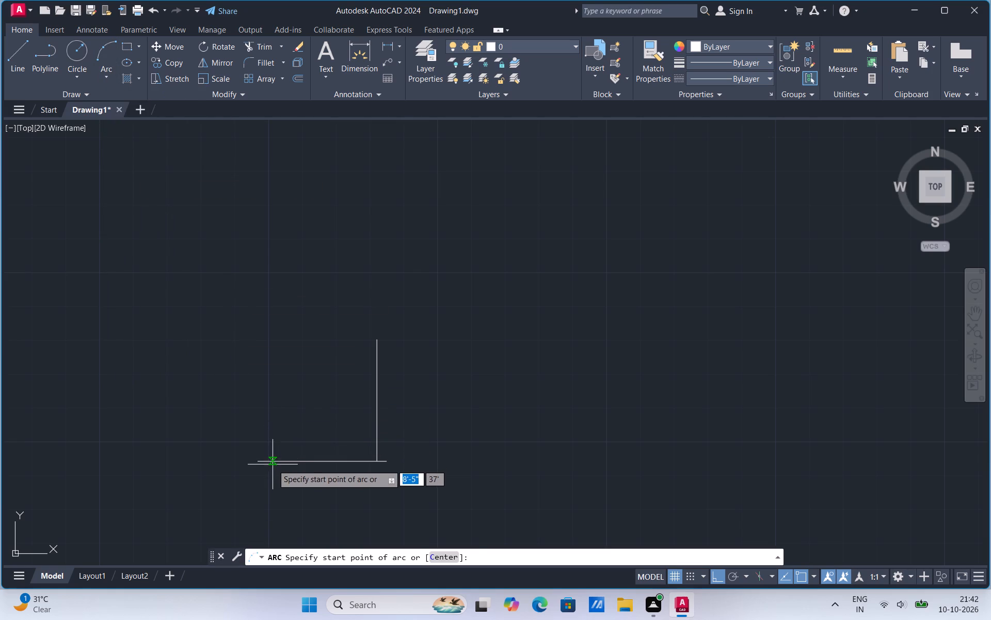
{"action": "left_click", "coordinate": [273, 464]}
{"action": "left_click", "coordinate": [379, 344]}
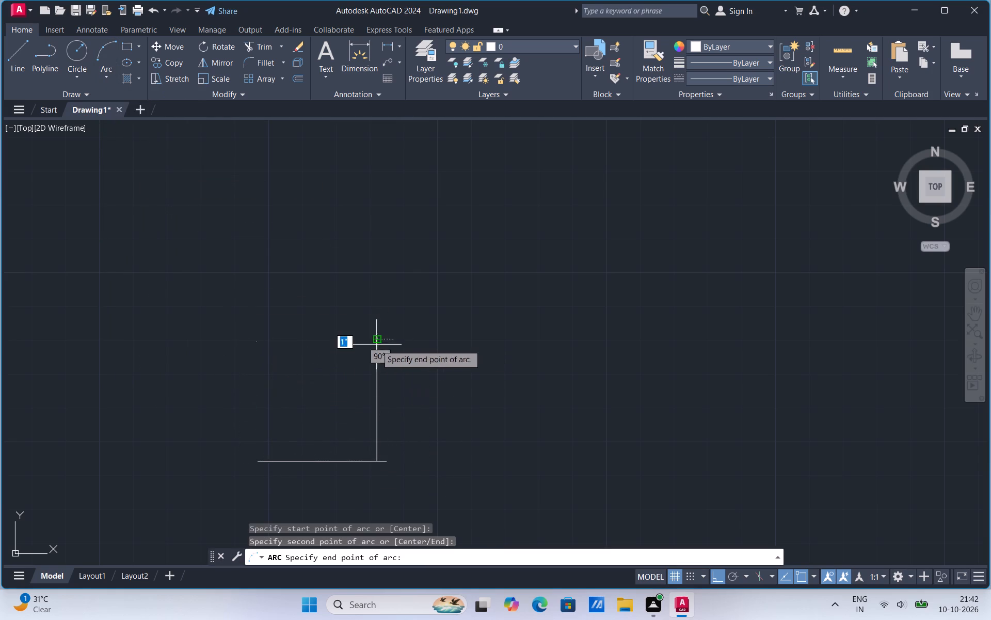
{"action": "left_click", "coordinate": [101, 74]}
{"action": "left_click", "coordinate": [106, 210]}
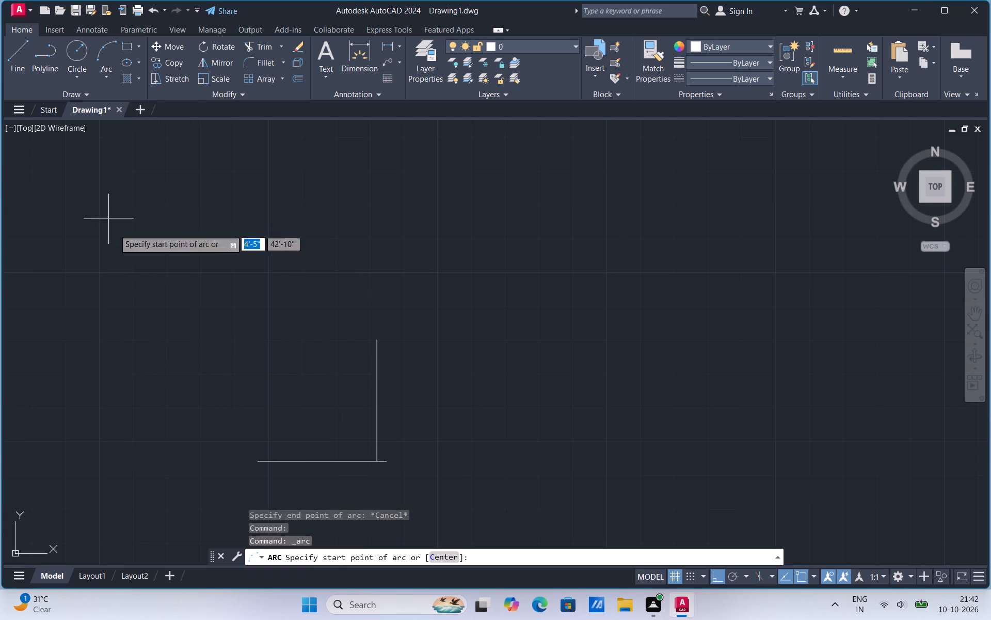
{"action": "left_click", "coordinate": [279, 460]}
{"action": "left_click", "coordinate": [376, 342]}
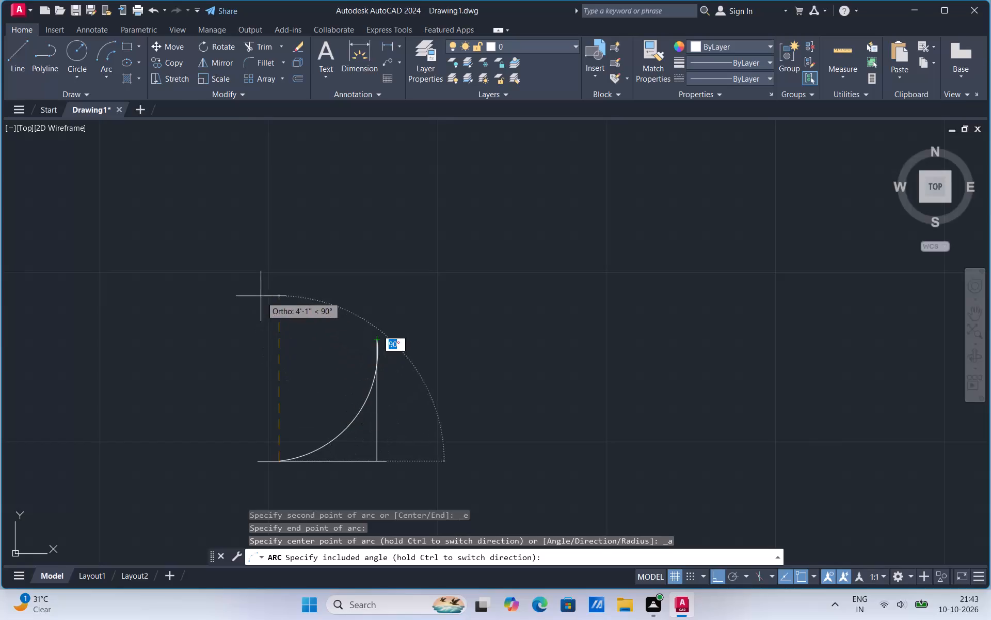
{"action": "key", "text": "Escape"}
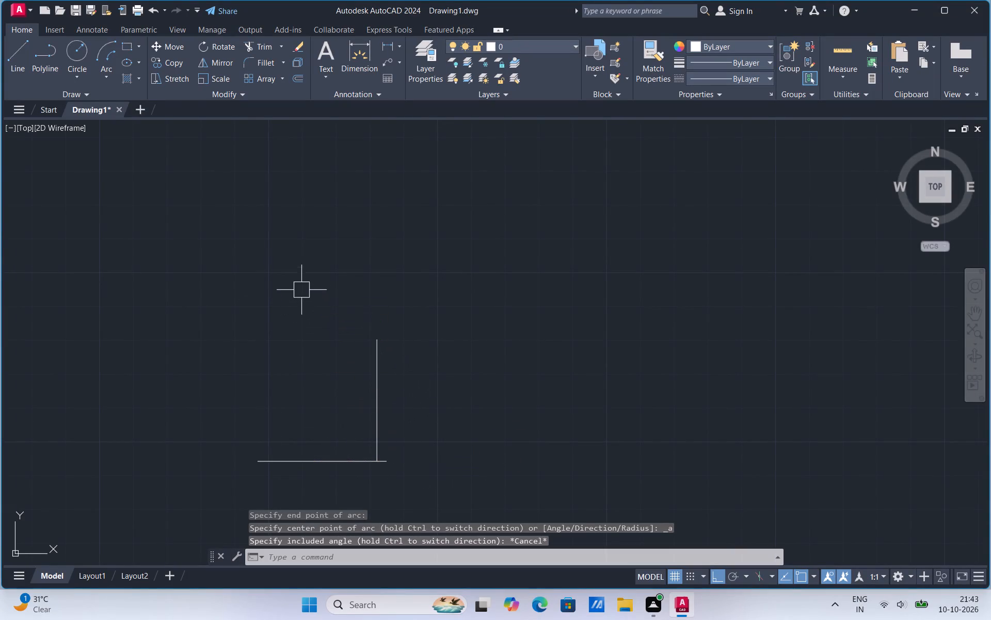
Draw a start-end-direction arc from near the horizontal line's left end to the top of the 3' vertical line.
{"action": "left_click", "coordinate": [106, 74]}
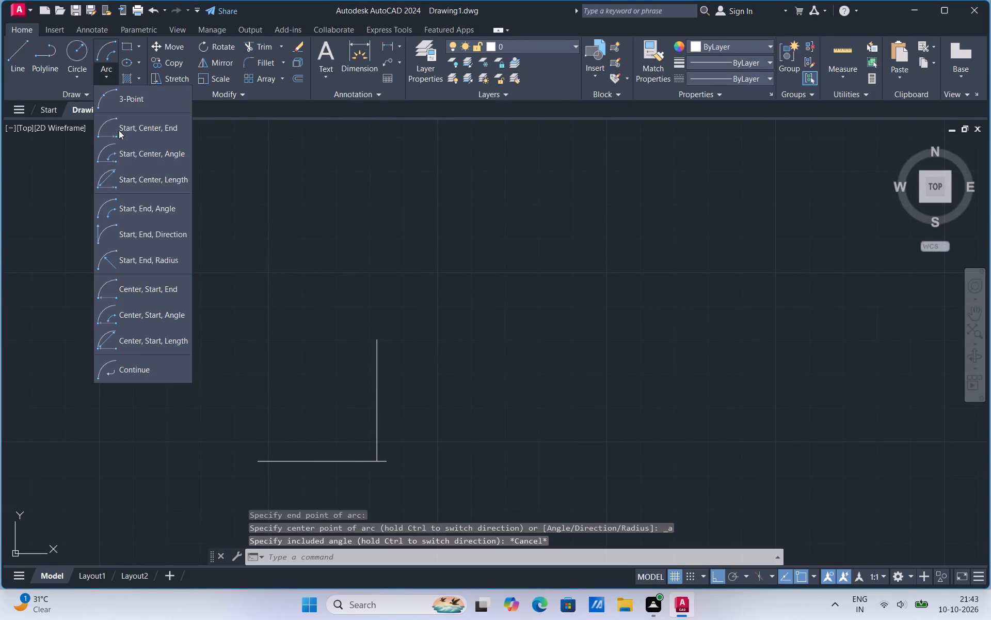
{"action": "left_click", "coordinate": [142, 237]}
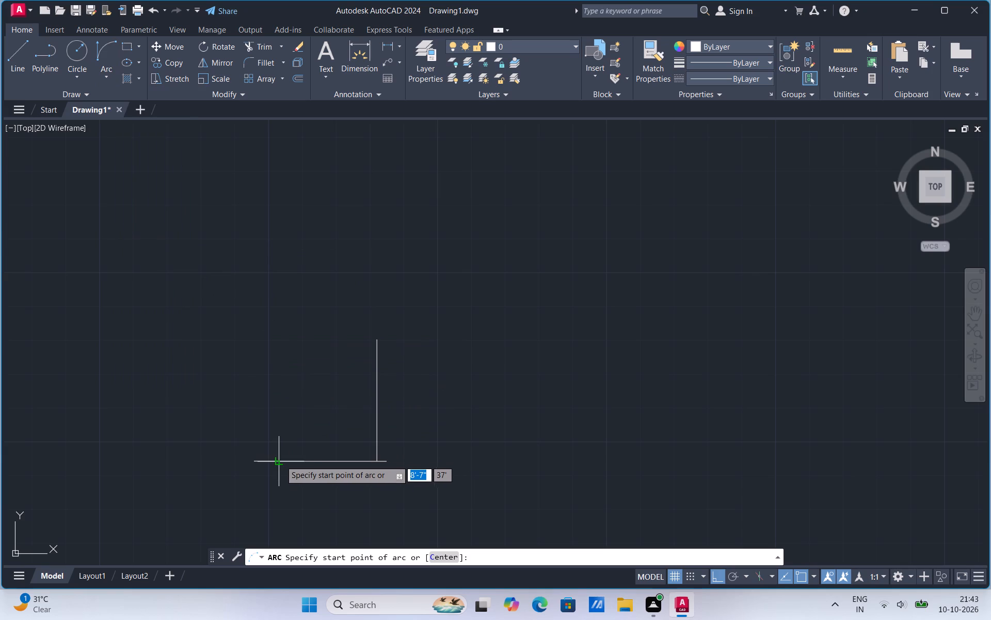
{"action": "left_click", "coordinate": [272, 461]}
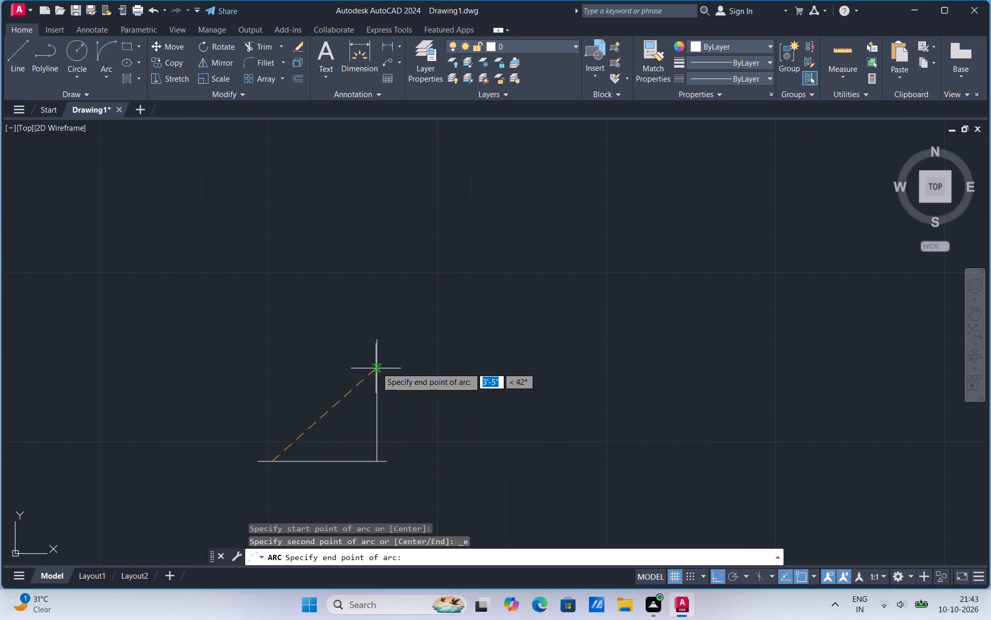
{"action": "left_click", "coordinate": [380, 339]}
{"action": "left_click", "coordinate": [341, 370]}
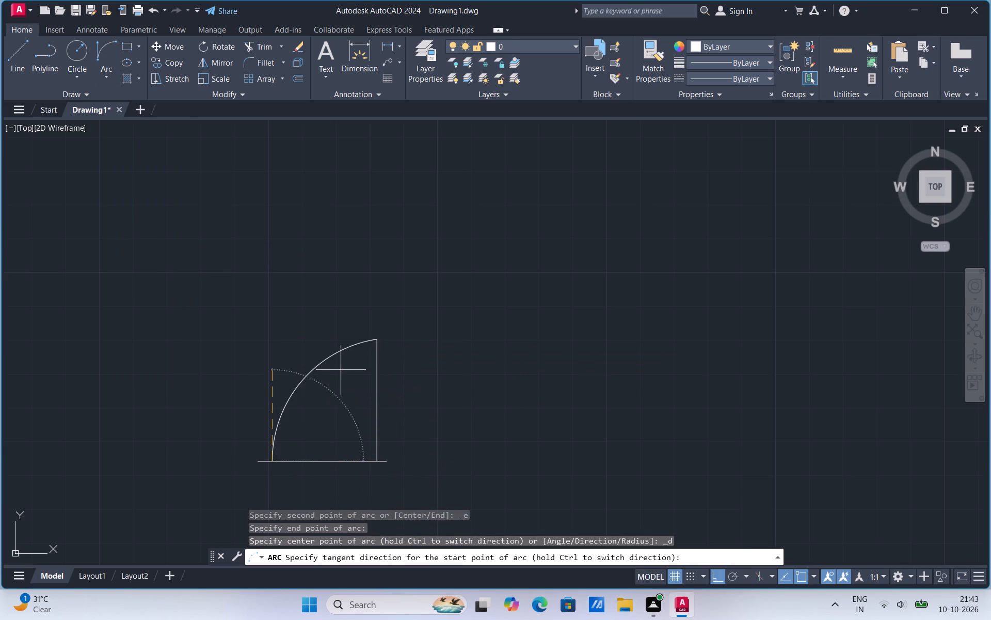
Trim away the horizontal line between the arc and the vertical line, leaving short stubs at both sides of the door.
{"action": "left_click", "coordinate": [252, 47]}
{"action": "left_click_drag", "start_coordinate": [327, 406], "coordinate": [325, 461]}
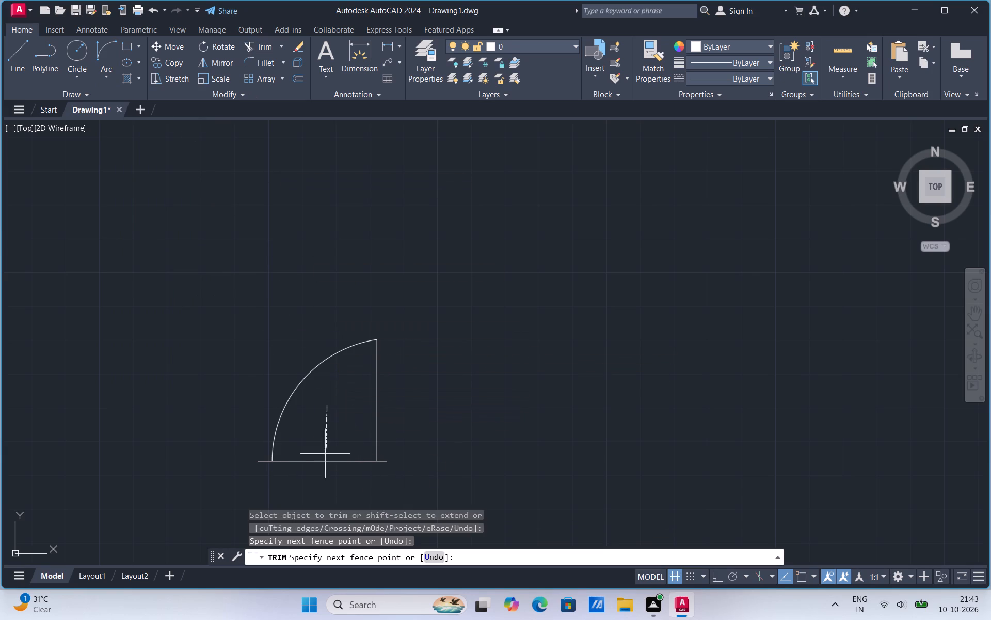
{"action": "left_click_drag", "start_coordinate": [325, 461], "coordinate": [325, 491]}
{"action": "scroll", "coordinate": [258, 479], "scroll_direction": "up", "scroll_amount": 1}
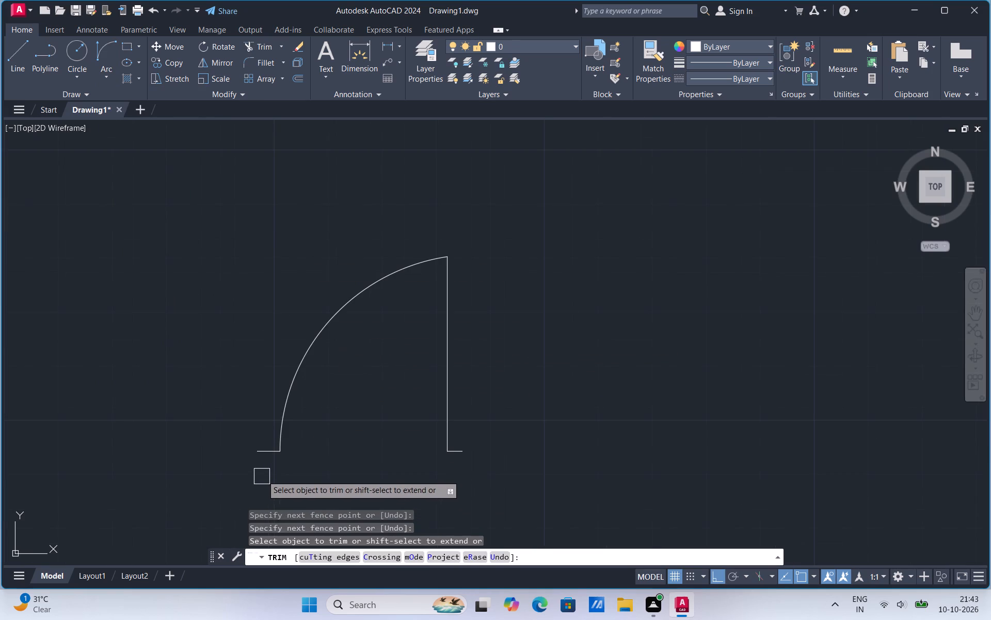
{"action": "scroll", "coordinate": [350, 457], "scroll_direction": "down", "scroll_amount": 2}
{"action": "key", "text": "Escape"}
Group the door symbol's arc, vertical line and two stubs.
{"action": "left_click", "coordinate": [284, 316]}
{"action": "left_click", "coordinate": [414, 467]}
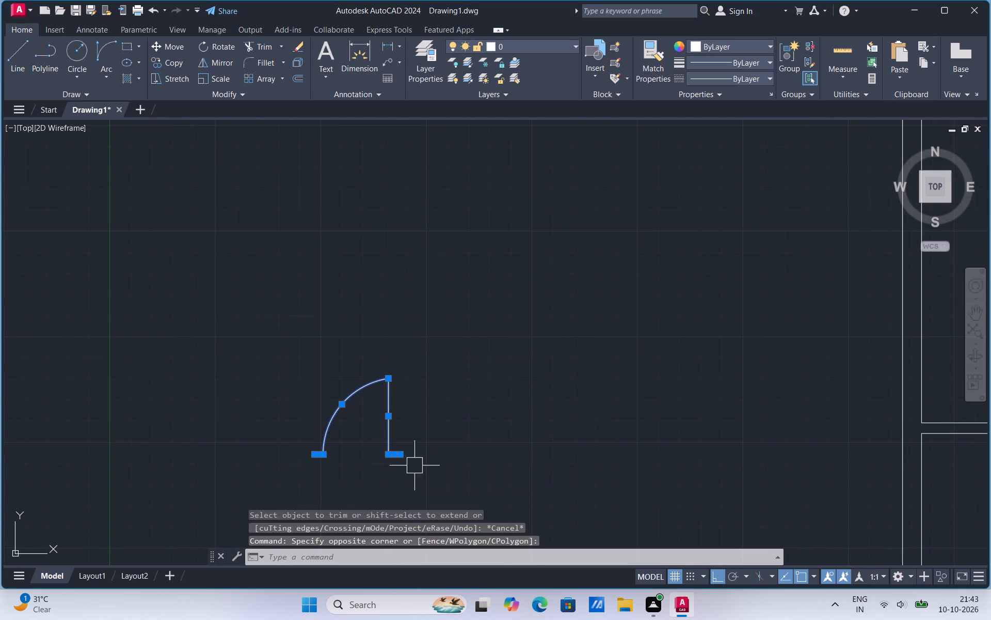
{"action": "right_click", "coordinate": [389, 396]}
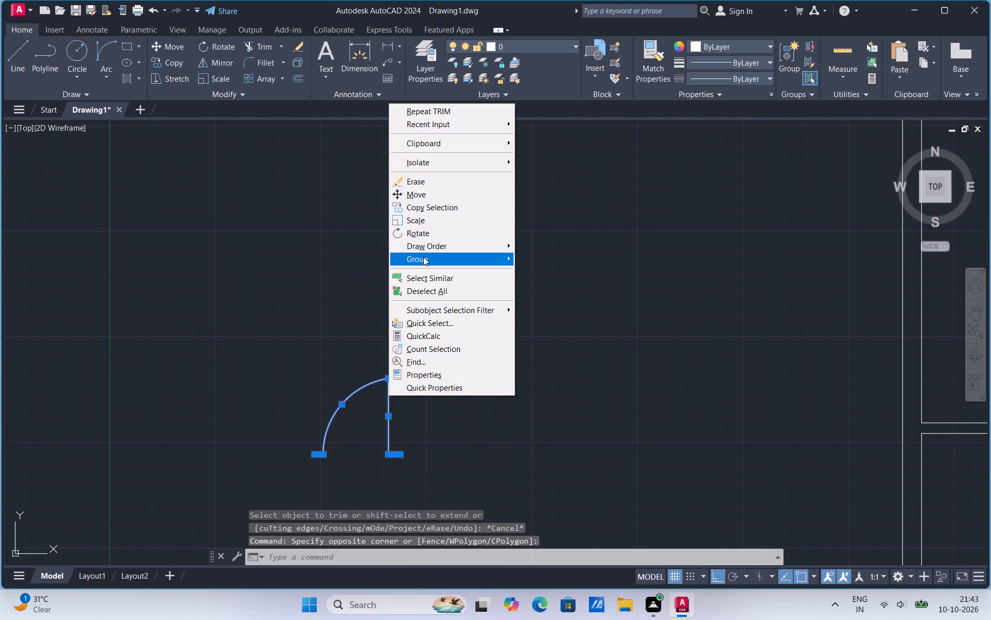
{"action": "left_click", "coordinate": [423, 257]}
{"action": "left_click", "coordinate": [553, 262]}
Copy the door group into the top-right room's lower wall at its left corner, with a second copy in the open room below.
{"action": "scroll", "coordinate": [293, 431], "scroll_direction": "down", "scroll_amount": 2}
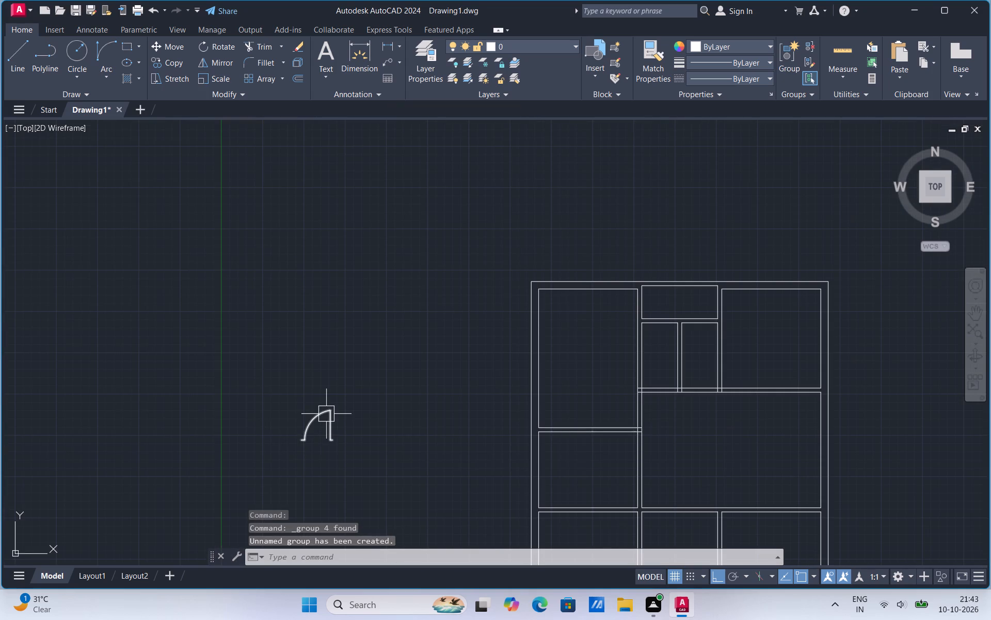
{"action": "left_click", "coordinate": [329, 414]}
{"action": "right_click", "coordinate": [329, 414]}
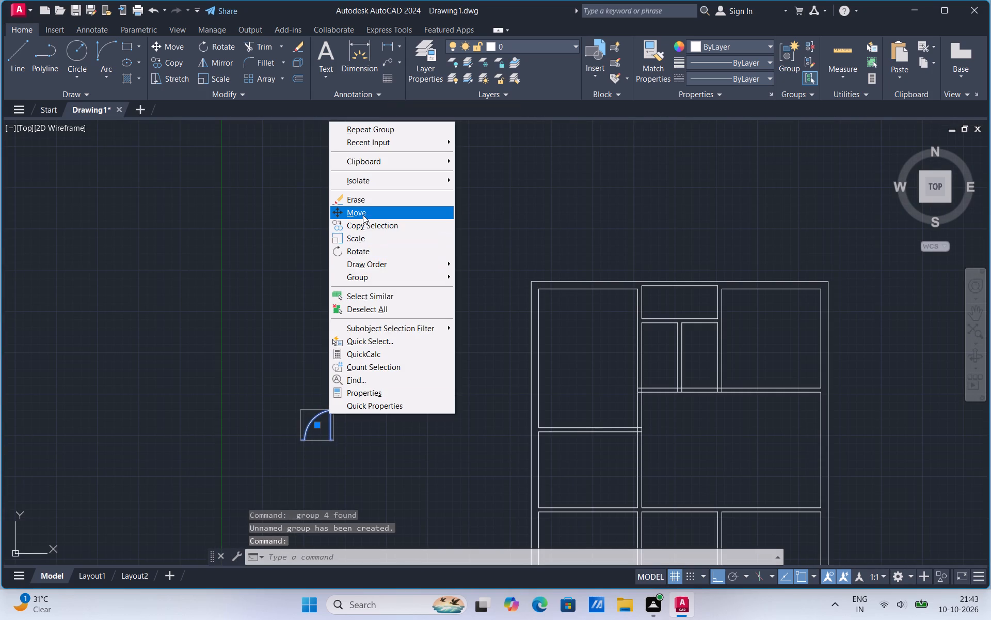
{"action": "left_click", "coordinate": [360, 221]}
{"action": "scroll", "coordinate": [297, 454], "scroll_direction": "up", "scroll_amount": 1}
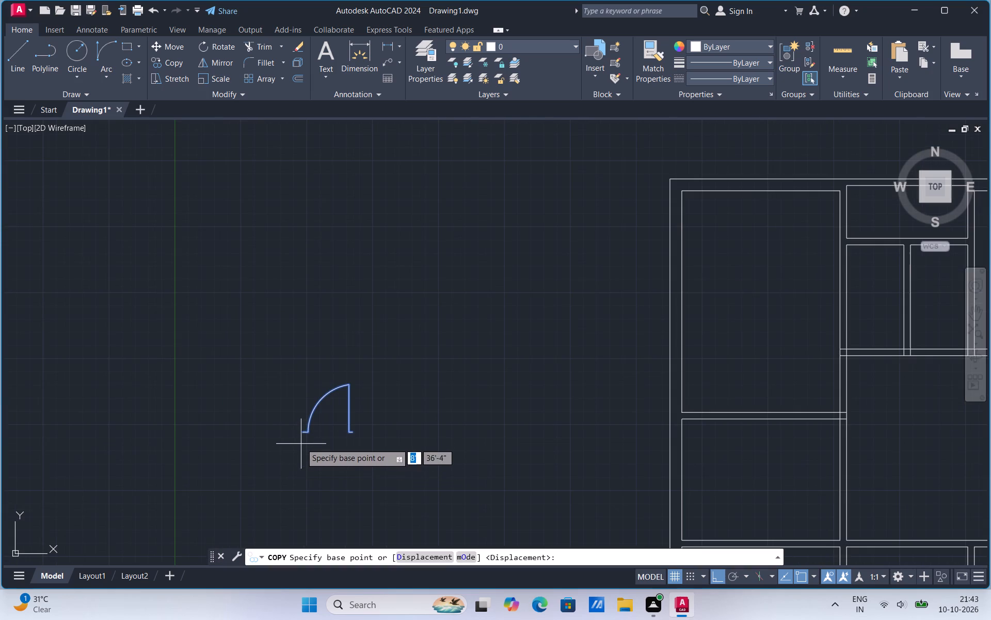
{"action": "left_click", "coordinate": [299, 433]}
{"action": "scroll", "coordinate": [221, 430], "scroll_direction": "down", "scroll_amount": 2}
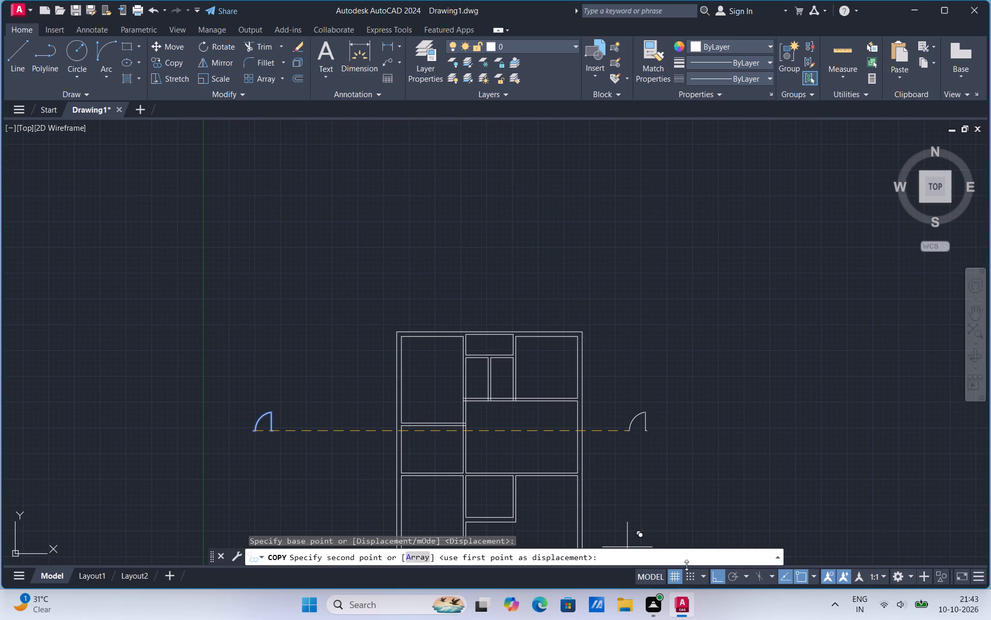
{"action": "left_click", "coordinate": [714, 576]}
{"action": "scroll", "coordinate": [523, 387], "scroll_direction": "up", "scroll_amount": 4}
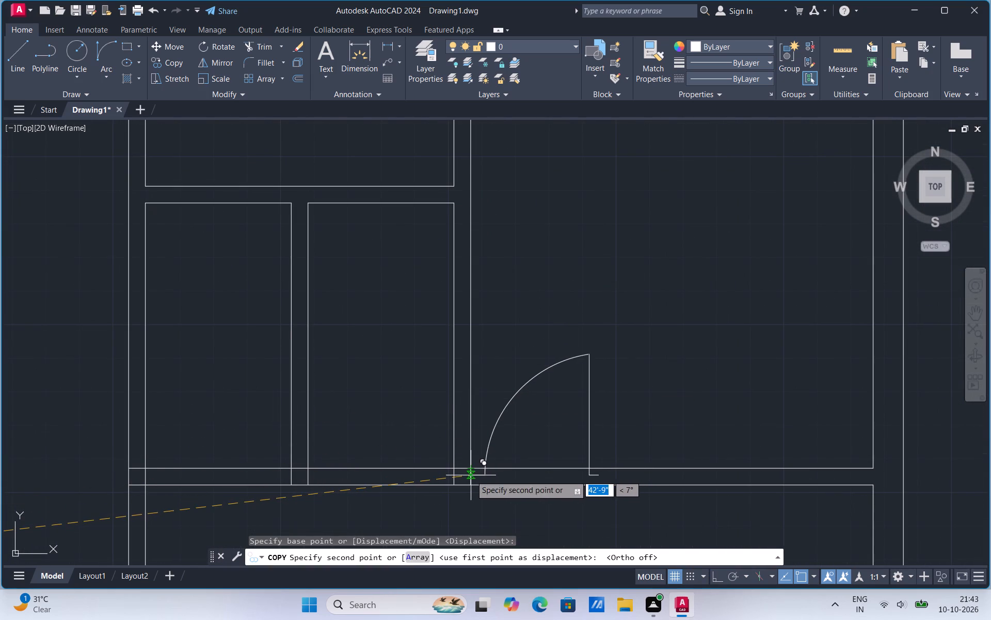
{"action": "left_click", "coordinate": [471, 475]}
{"action": "scroll", "coordinate": [589, 375], "scroll_direction": "down", "scroll_amount": 2}
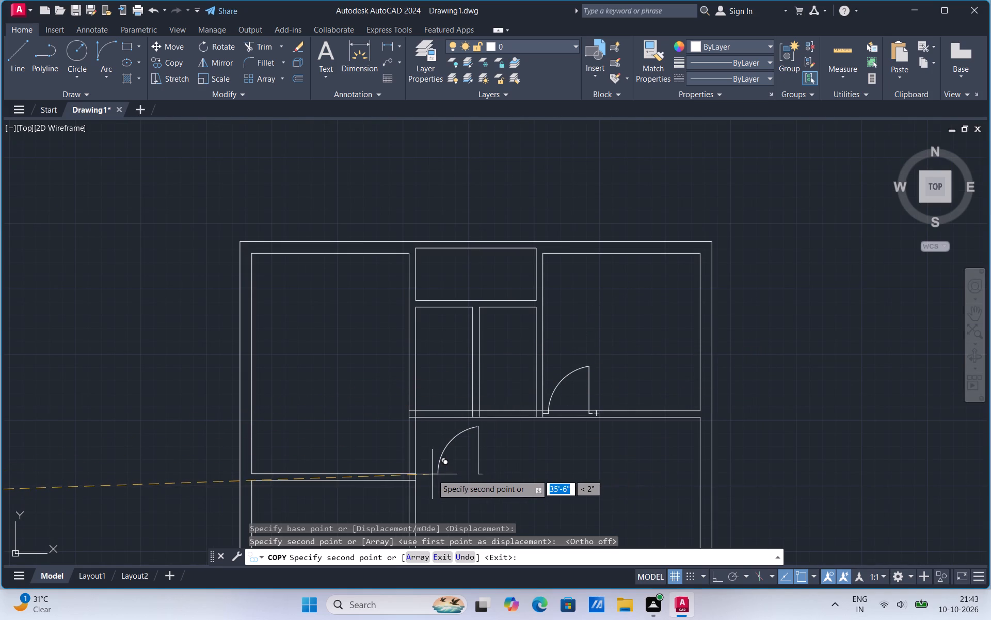
{"action": "left_click", "coordinate": [449, 486]}
{"action": "key", "text": "Escape"}
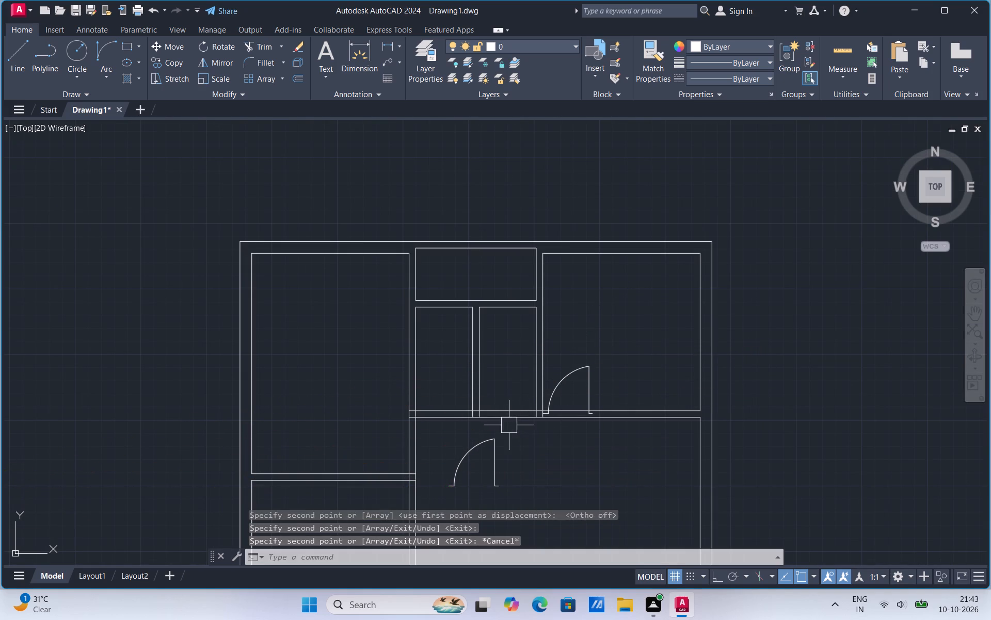
Mirror the loose door copy in the open room about a vertical line beside it, erasing the source.
{"action": "left_click", "coordinate": [486, 445]}
{"action": "type", "text": "mi"}
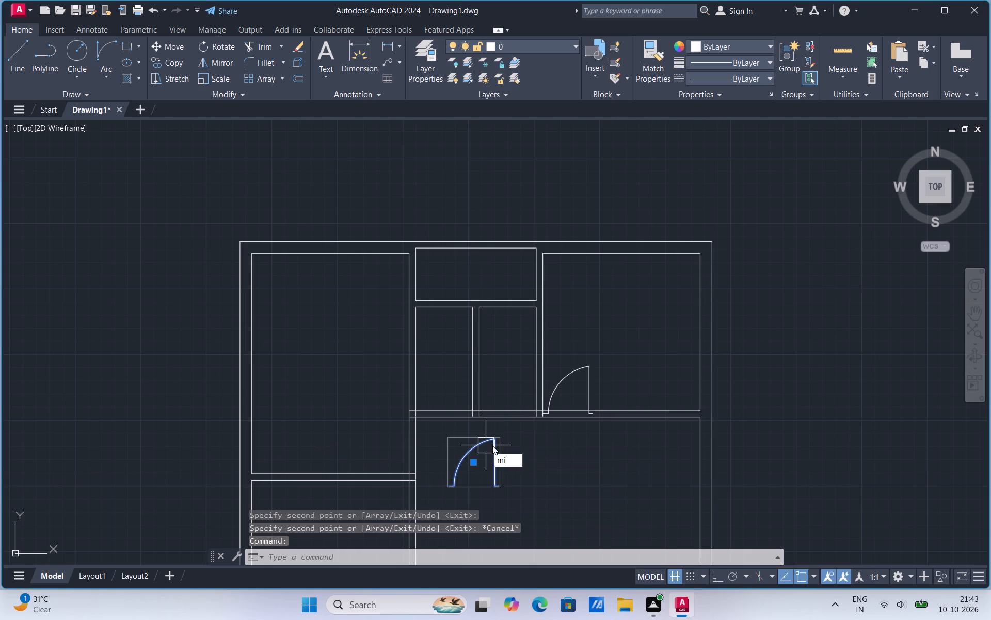
{"action": "left_click", "coordinate": [536, 474]}
{"action": "left_click", "coordinate": [501, 488]}
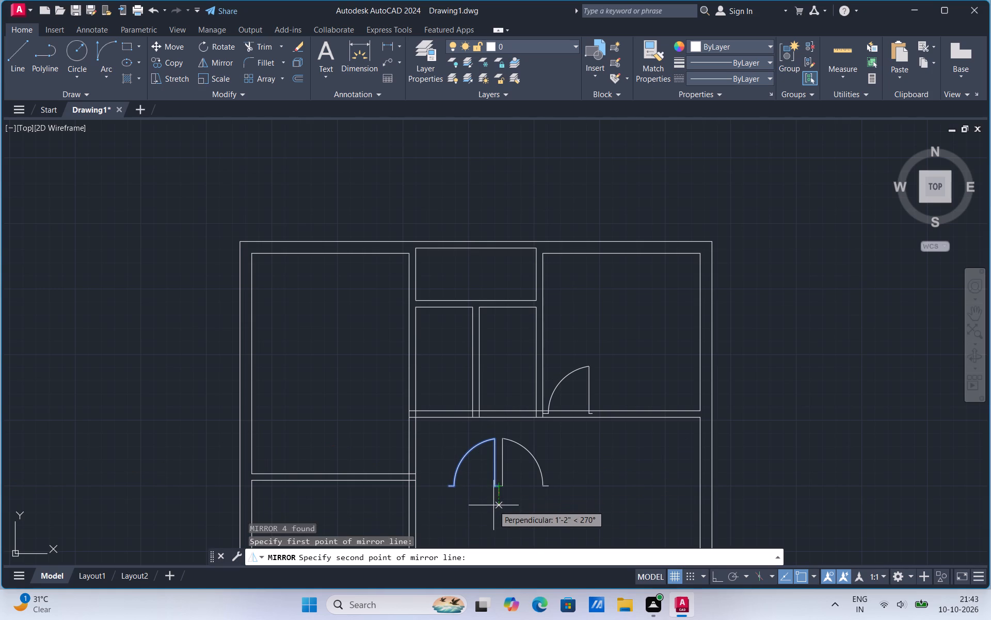
{"action": "left_click", "coordinate": [492, 506]}
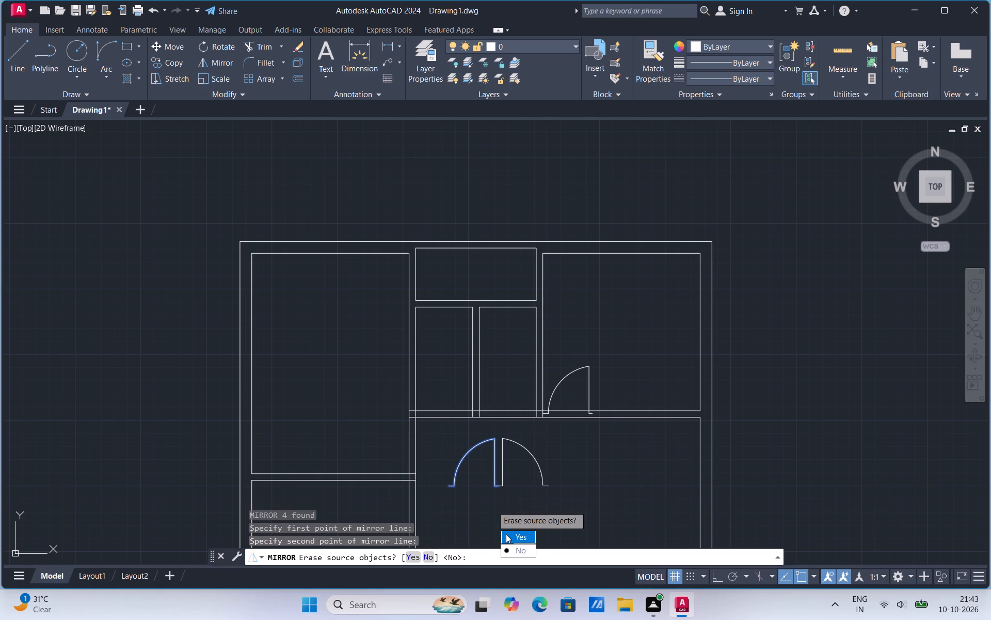
{"action": "left_click", "coordinate": [490, 508]}
{"action": "left_click_drag", "start_coordinate": [503, 538], "coordinate": [490, 508]}
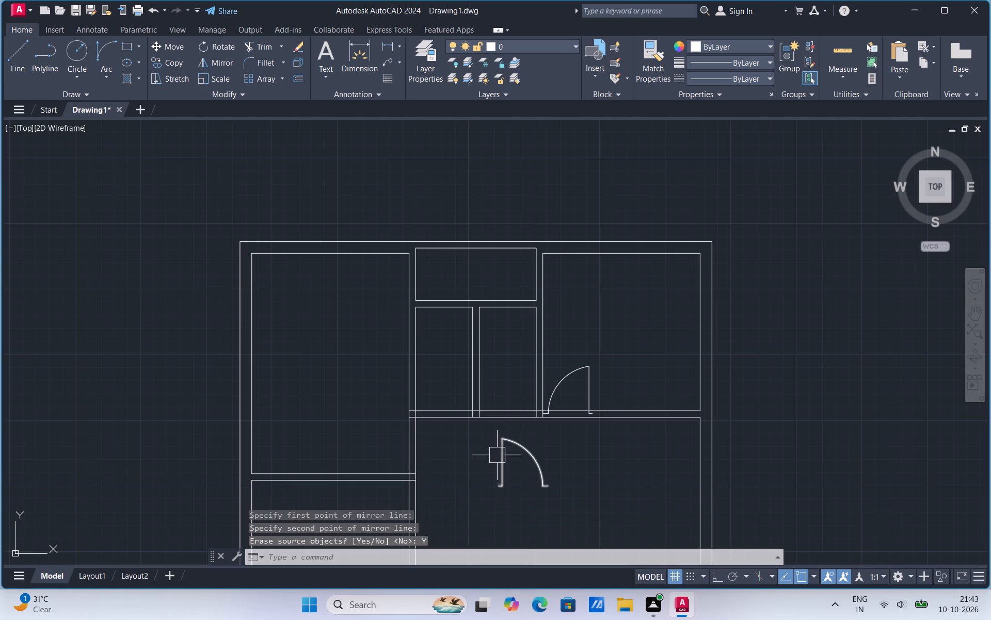
Move the mirrored door by its left stub end into the lower wall of the right-hand small middle room, at its left corner.
{"action": "left_click", "coordinate": [501, 458]}
{"action": "right_click", "coordinate": [501, 458]}
{"action": "left_click", "coordinate": [535, 261]}
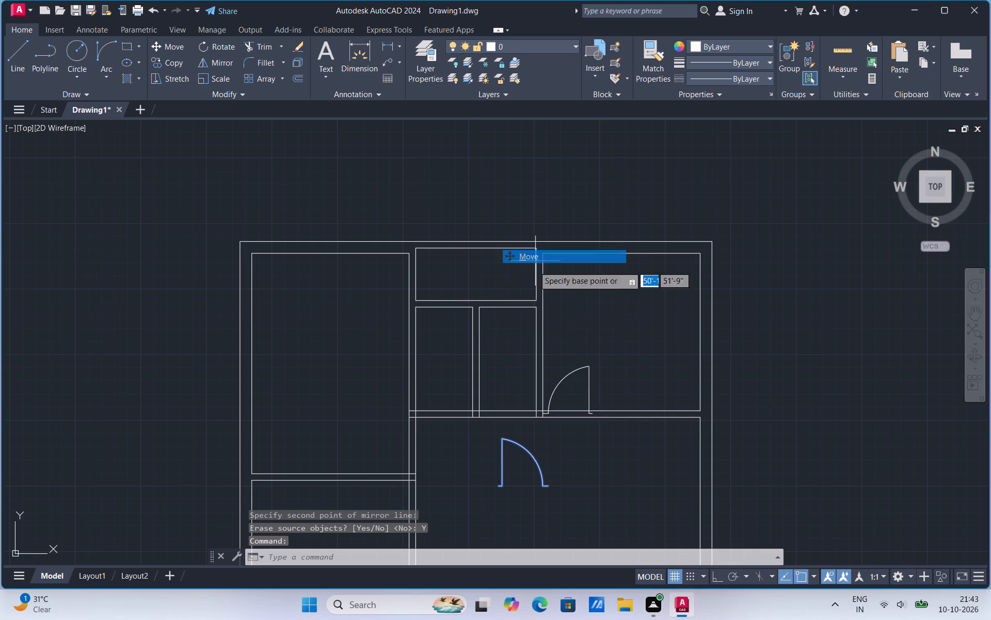
{"action": "left_click", "coordinate": [497, 487]}
{"action": "scroll", "coordinate": [487, 409], "scroll_direction": "up", "scroll_amount": 2}
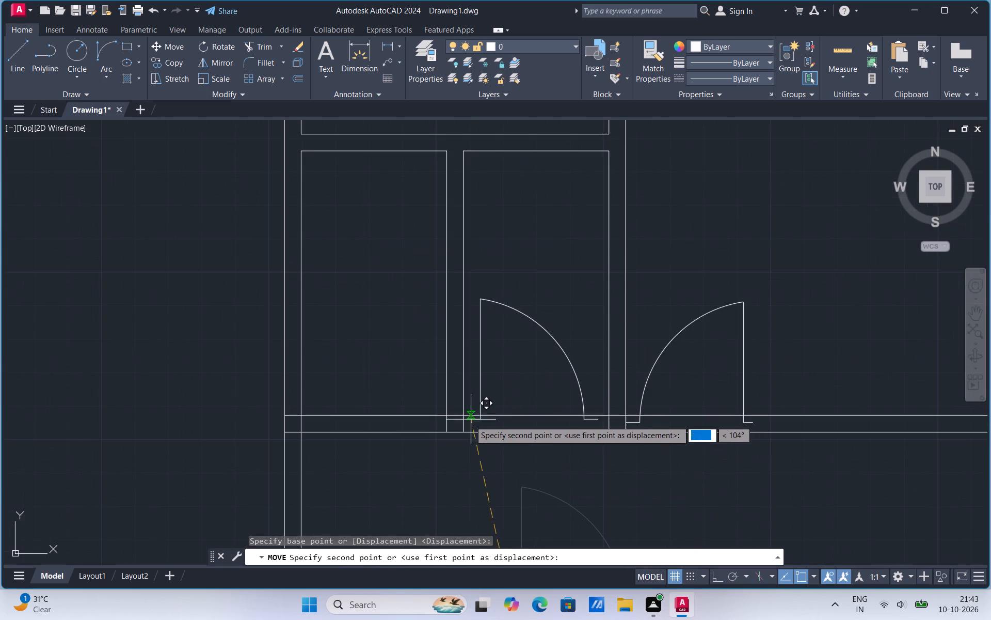
{"action": "left_click", "coordinate": [464, 424]}
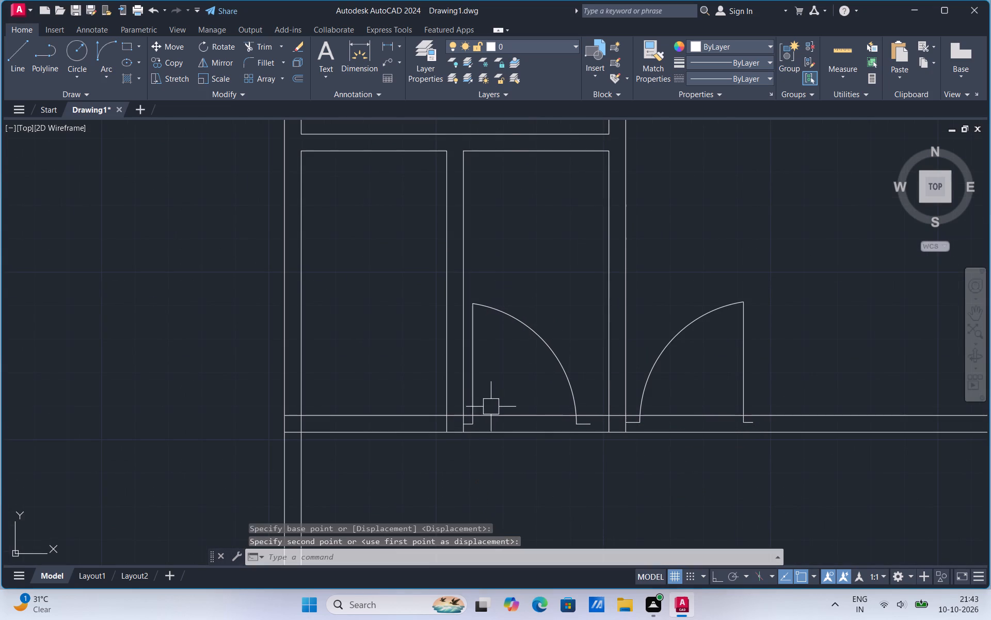
Copy the small middle room's door into the open room below.
{"action": "left_click", "coordinate": [473, 392]}
{"action": "right_click", "coordinate": [473, 392]}
{"action": "left_click", "coordinate": [502, 205]}
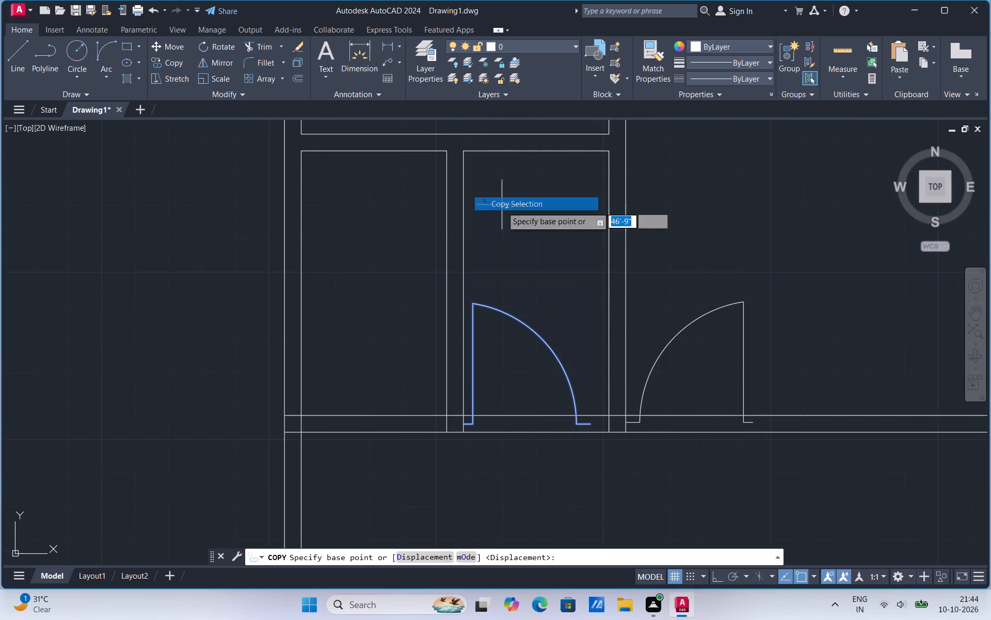
{"action": "left_click", "coordinate": [461, 420]}
{"action": "scroll", "coordinate": [462, 370], "scroll_direction": "down", "scroll_amount": 2}
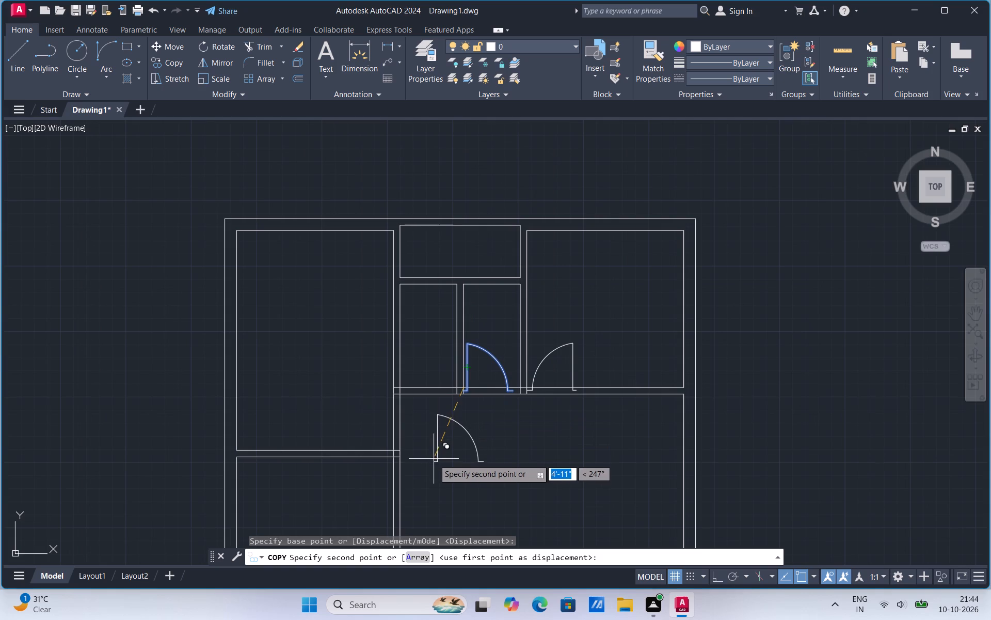
{"action": "left_click", "coordinate": [437, 459]}
{"action": "scroll", "coordinate": [451, 481], "scroll_direction": "up", "scroll_amount": 1}
{"action": "key", "text": "Escape"}
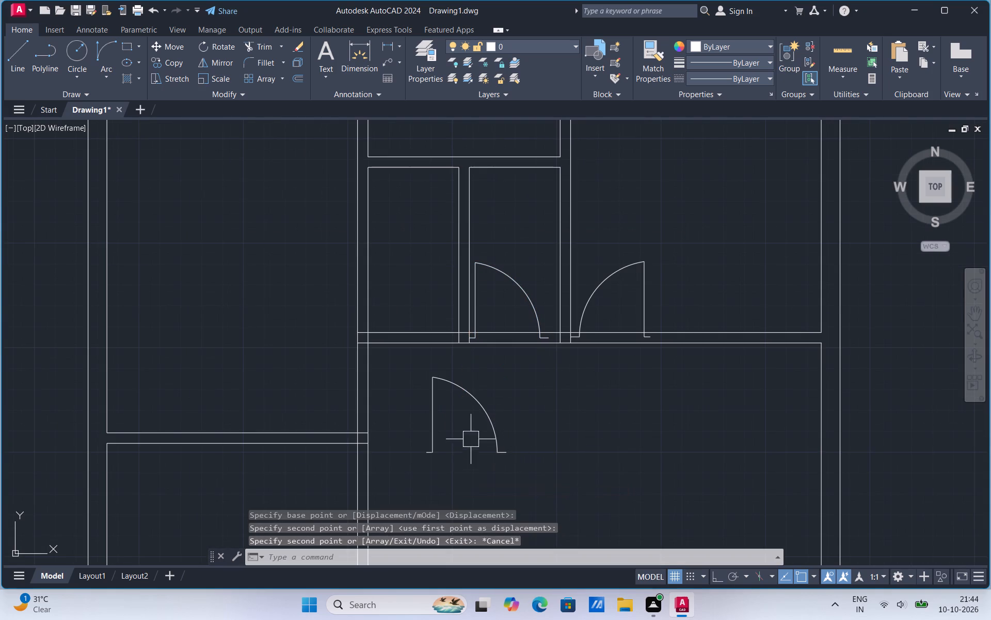
Rotate the new door copy 90° counterclockwise about its left stub end.
{"action": "left_click", "coordinate": [479, 400]}
{"action": "right_click", "coordinate": [479, 400]}
{"action": "left_click", "coordinate": [509, 235]}
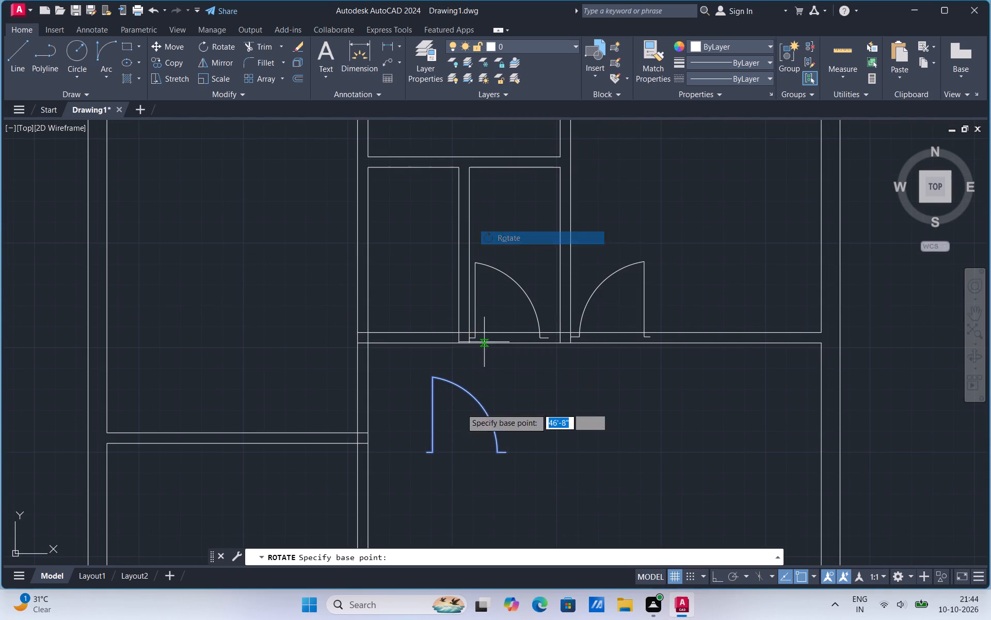
{"action": "left_click", "coordinate": [428, 454]}
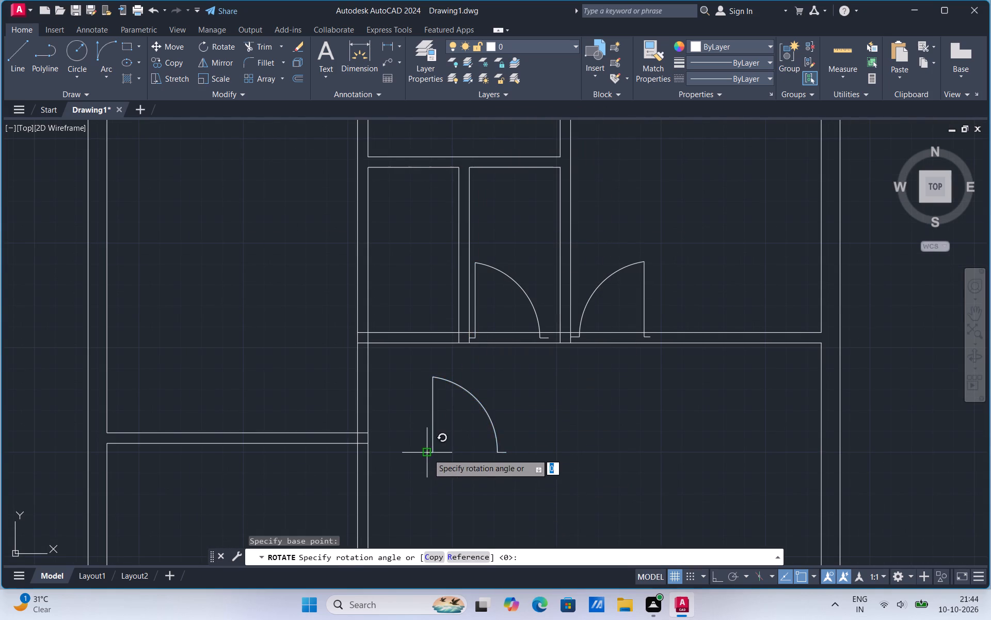
{"action": "left_click", "coordinate": [716, 581]}
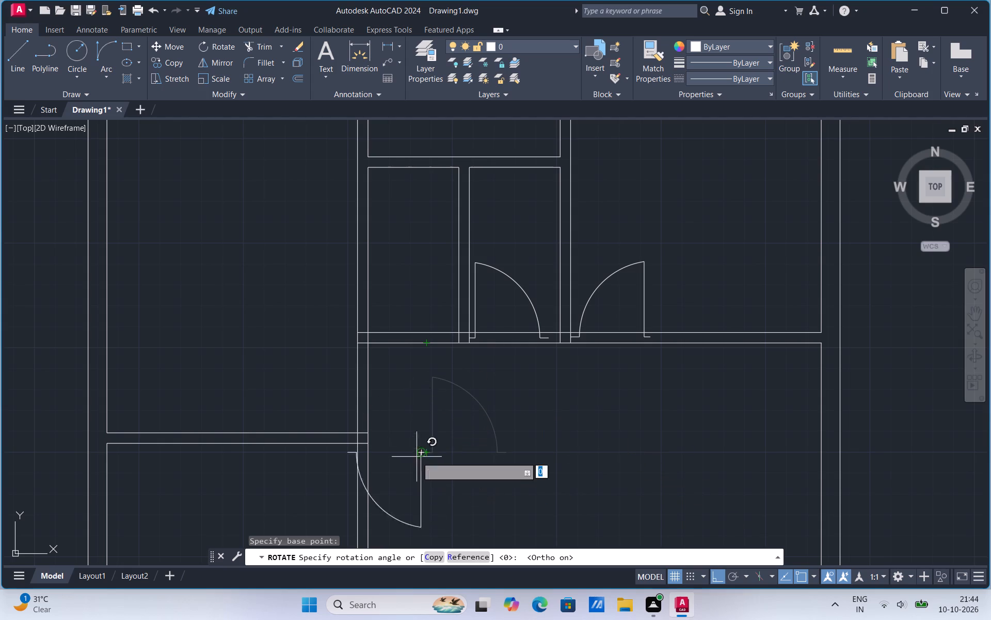
{"action": "left_click", "coordinate": [420, 412]}
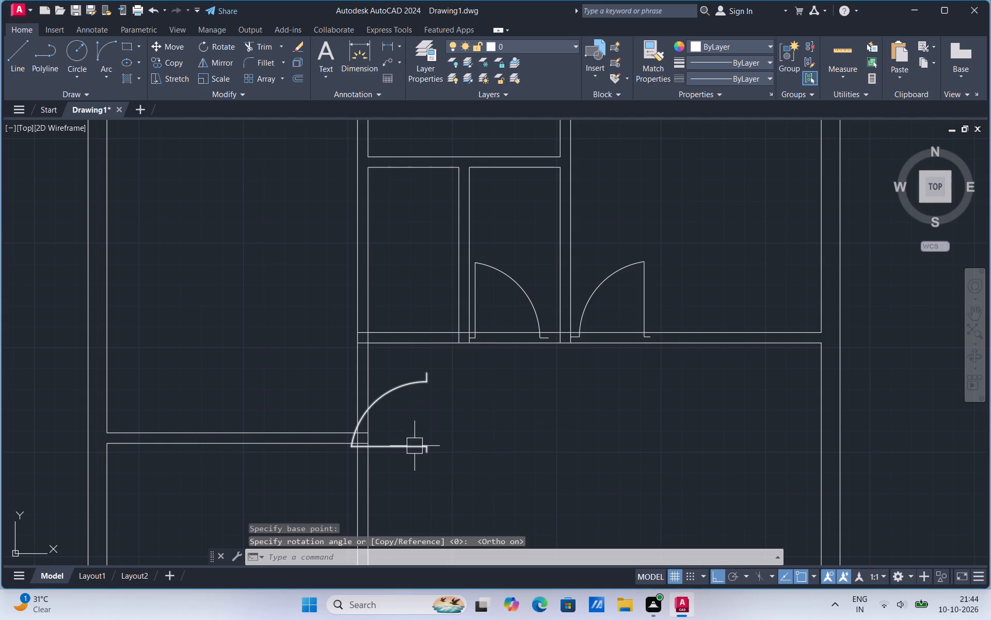
Move the rotated door onto the top-left room's right wall, with its lower stub end at the room's lower wall line.
{"action": "left_click", "coordinate": [414, 446]}
{"action": "right_click", "coordinate": [414, 446]}
{"action": "left_click", "coordinate": [450, 246]}
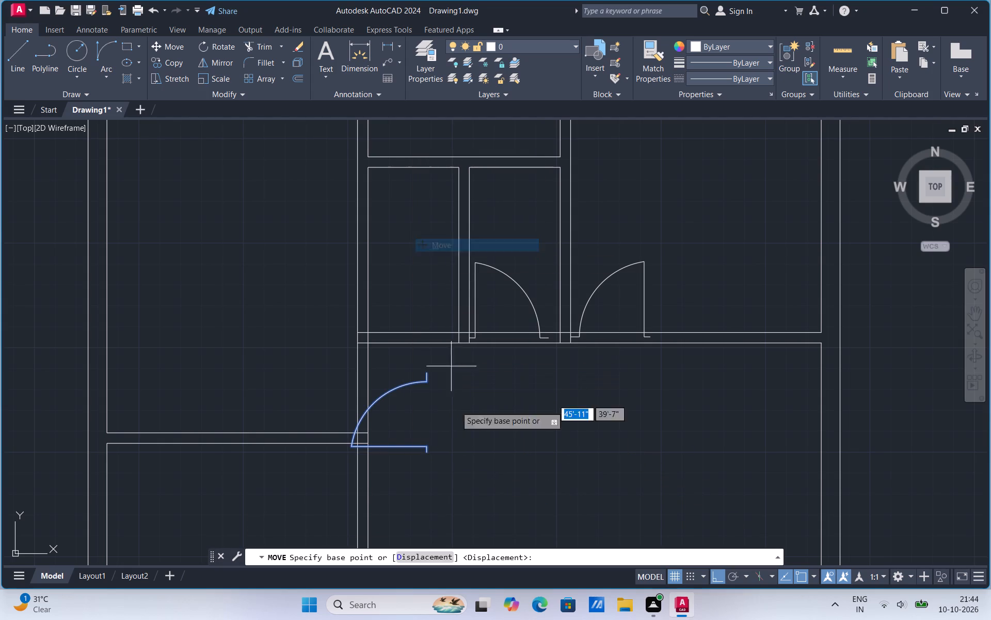
{"action": "left_click", "coordinate": [428, 456]}
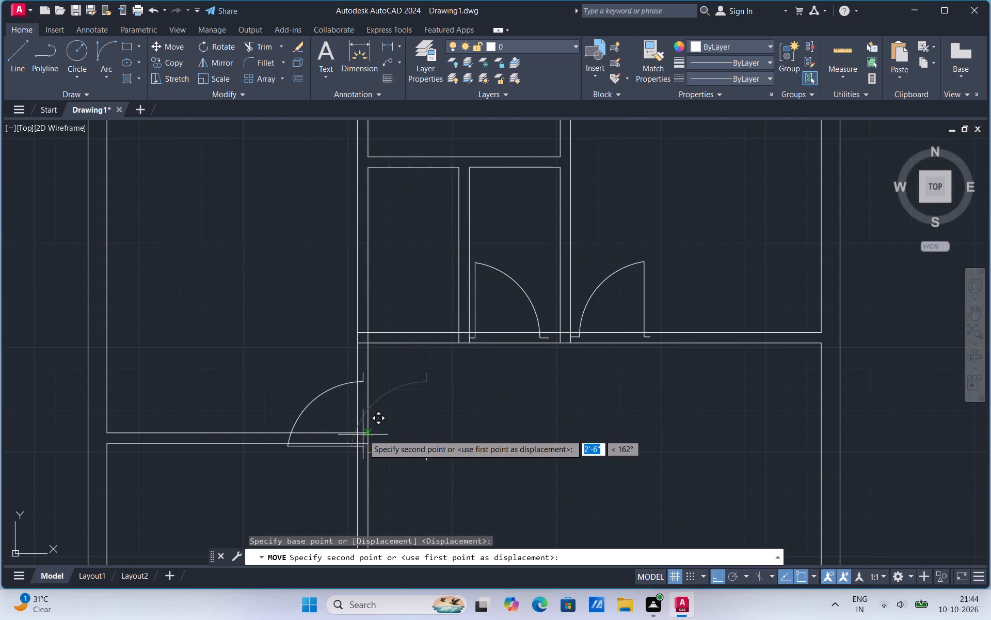
{"action": "left_click", "coordinate": [364, 435]}
Move the top-left room's door about 3" left so it sits mid-thickness in the right wall.
{"action": "scroll", "coordinate": [349, 394], "scroll_direction": "up", "scroll_amount": 2}
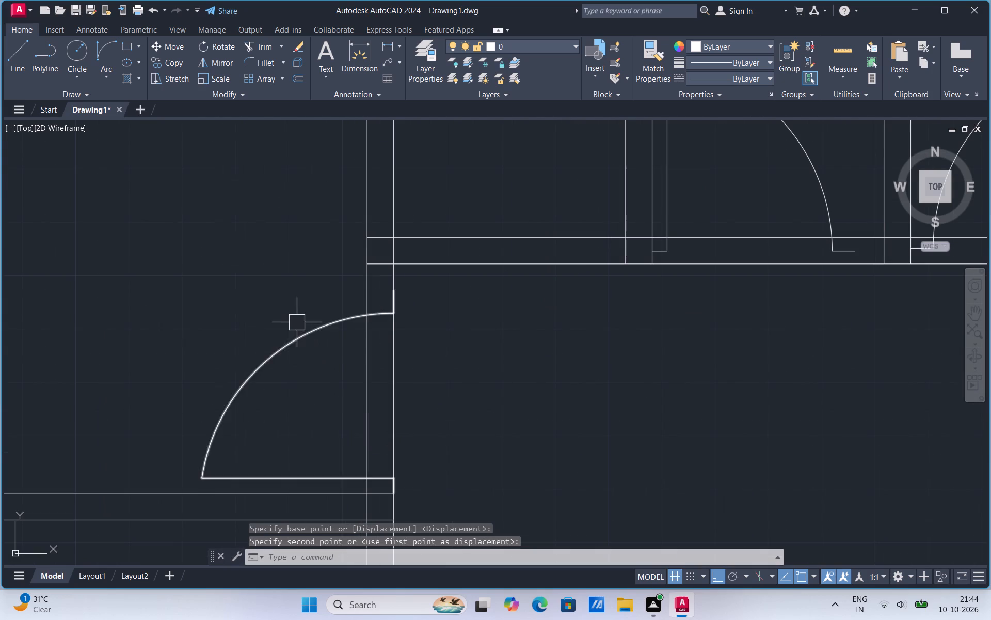
{"action": "left_click", "coordinate": [298, 335]}
{"action": "right_click", "coordinate": [296, 337]}
{"action": "left_click", "coordinate": [335, 134]}
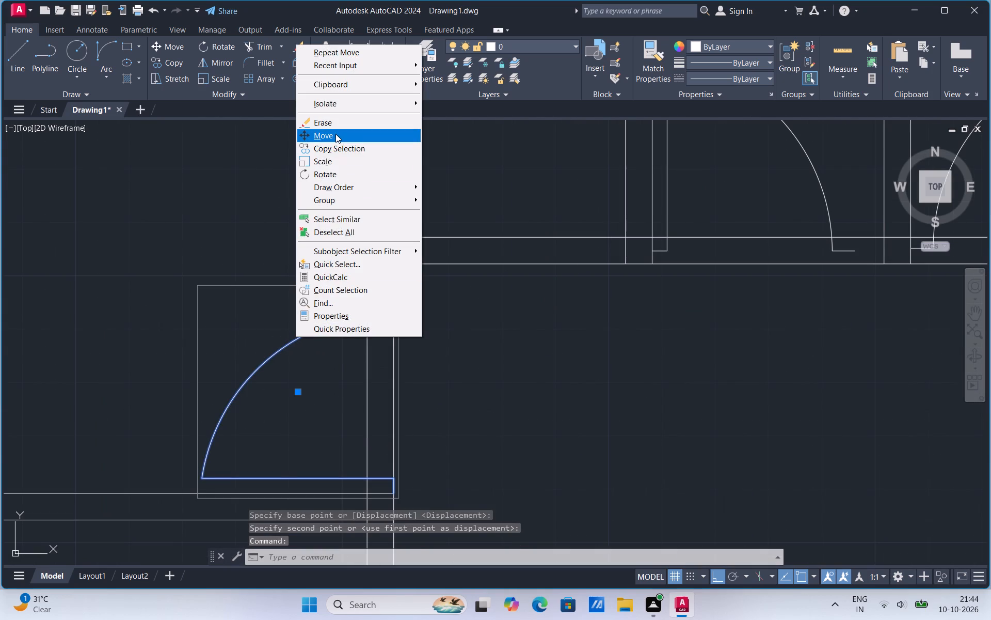
{"action": "left_click", "coordinate": [393, 493]}
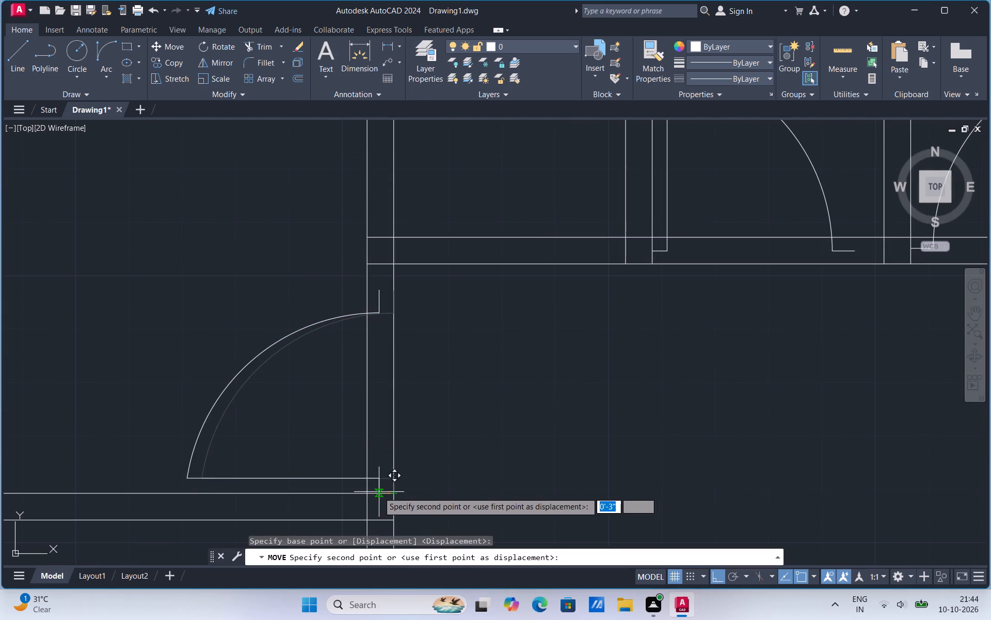
{"action": "left_click", "coordinate": [378, 492]}
{"action": "scroll", "coordinate": [417, 484], "scroll_direction": "down", "scroll_amount": 1}
{"action": "scroll", "coordinate": [385, 330], "scroll_direction": "up", "scroll_amount": 2}
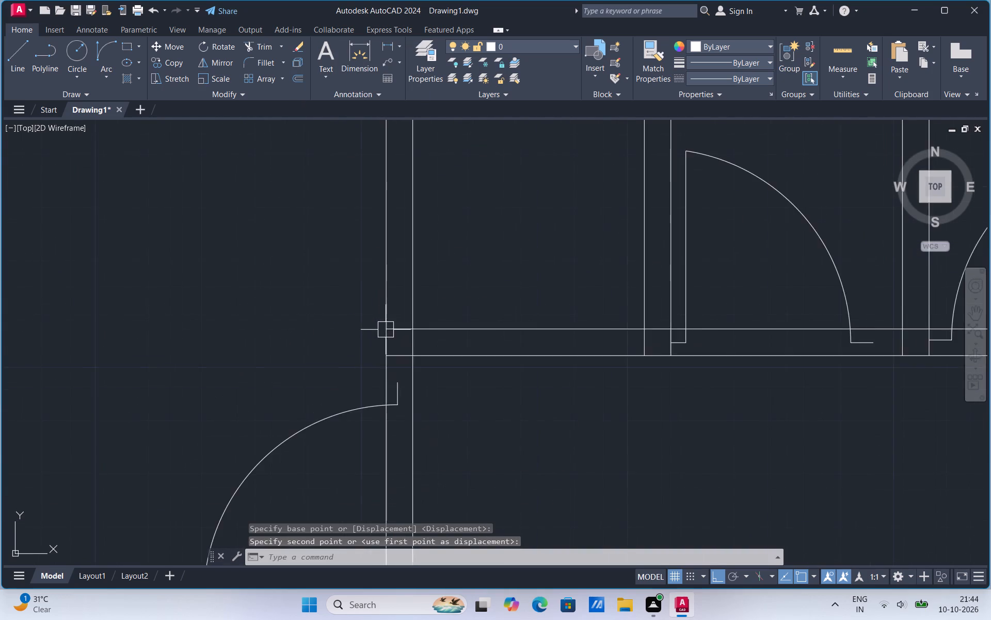
Draw a short line from the upper stub end of the top-left room's door to the wall's left face.
{"action": "left_click", "coordinate": [10, 61]}
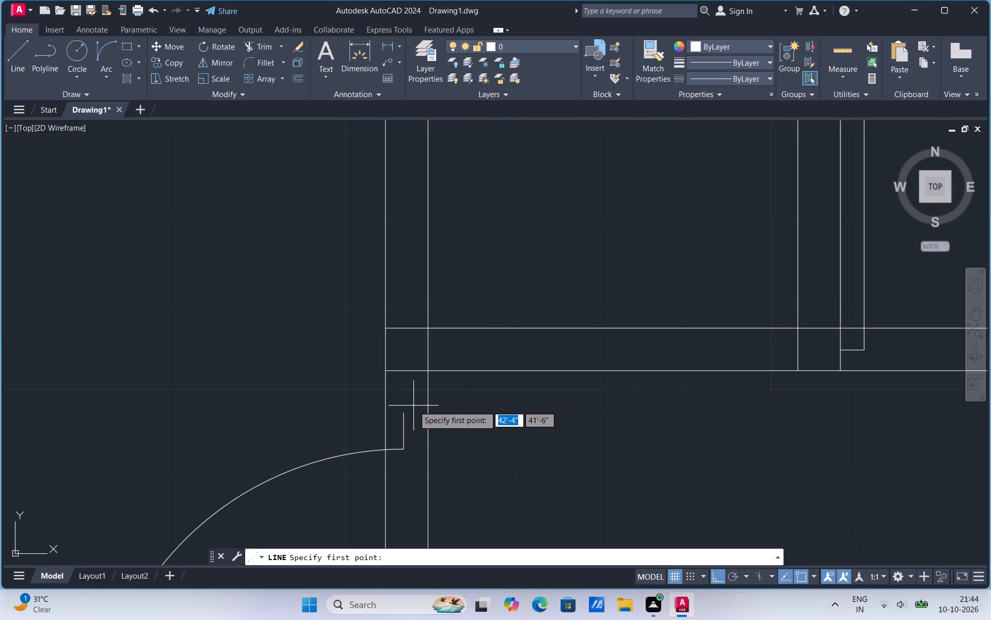
{"action": "left_click", "coordinate": [406, 414]}
{"action": "left_click", "coordinate": [383, 416]}
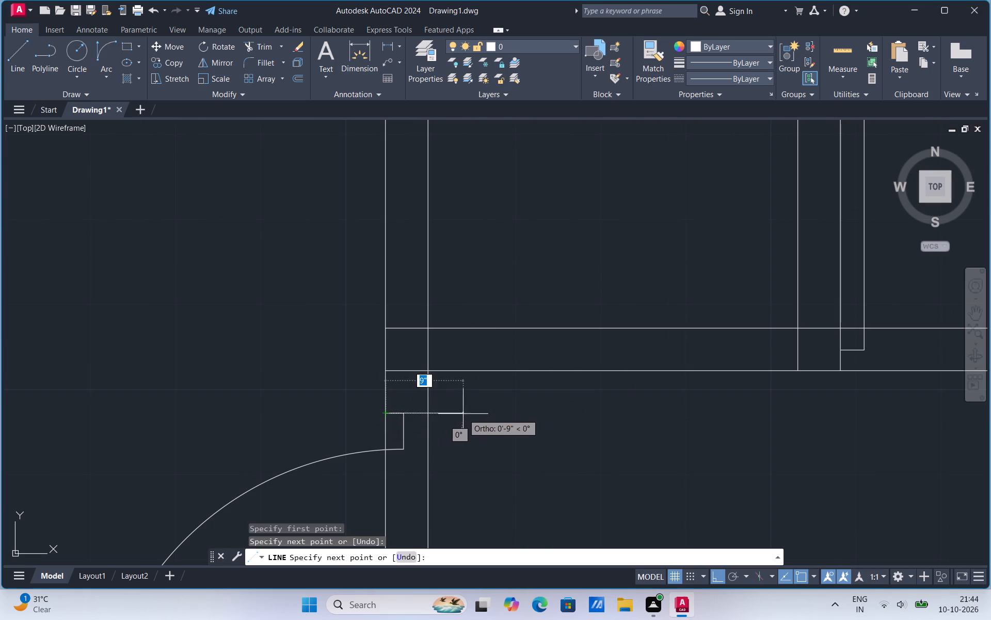
{"action": "key", "text": "Escape"}
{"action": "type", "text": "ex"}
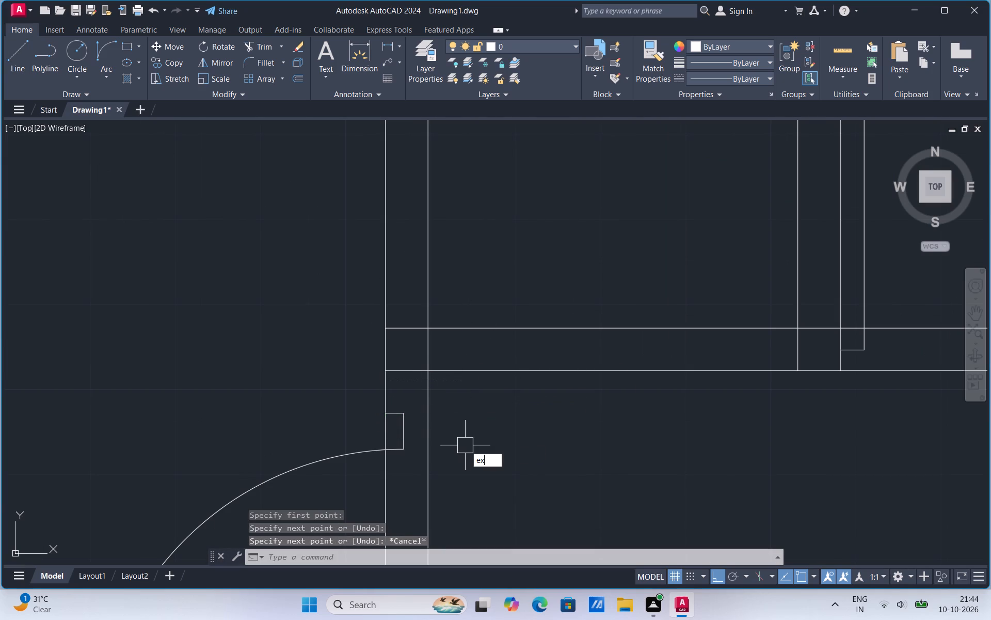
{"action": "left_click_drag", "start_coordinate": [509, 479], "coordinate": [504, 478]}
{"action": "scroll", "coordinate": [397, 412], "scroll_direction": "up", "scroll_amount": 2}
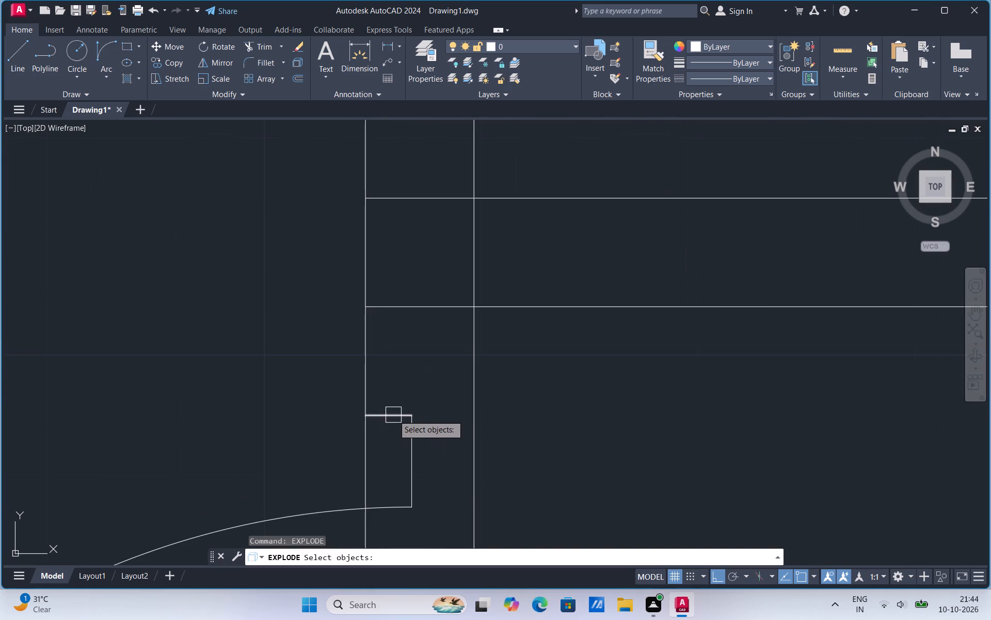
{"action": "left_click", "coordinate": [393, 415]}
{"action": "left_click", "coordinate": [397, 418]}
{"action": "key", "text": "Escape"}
Extend the short jamb line above the top-left room's door across to the wall's right face.
{"action": "type", "text": "ex"}
{"action": "left_click", "coordinate": [502, 513]}
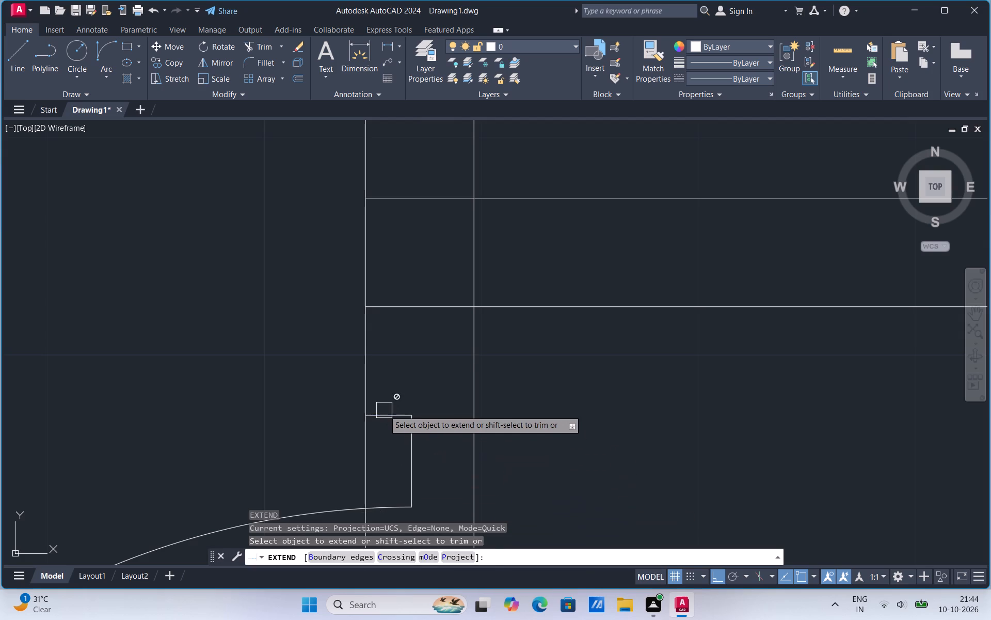
{"action": "left_click", "coordinate": [393, 416]}
{"action": "scroll", "coordinate": [397, 409], "scroll_direction": "down", "scroll_amount": 4}
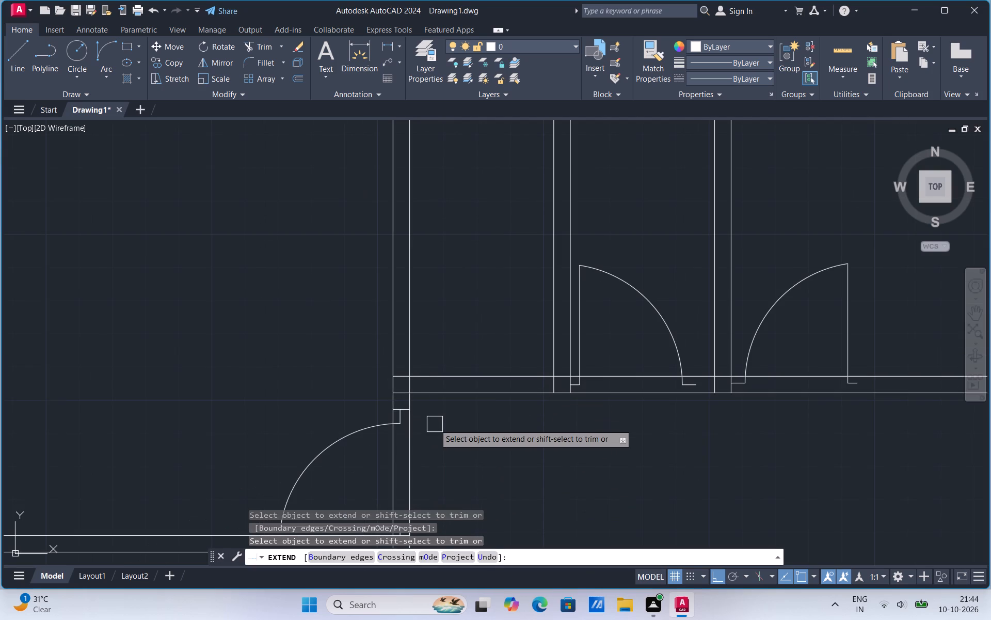
{"action": "key", "text": "Escape"}
Copy the top-right room's door by its right stub end to the wall junction at the left small room's lower-left corner.
{"action": "scroll", "coordinate": [493, 371], "scroll_direction": "down", "scroll_amount": 1}
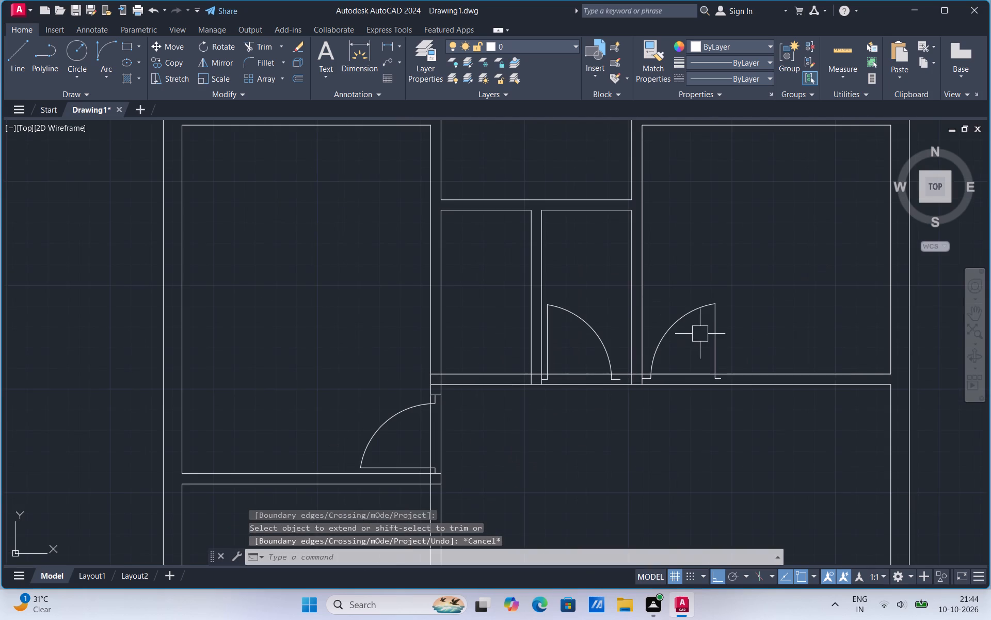
{"action": "left_click", "coordinate": [699, 316]}
{"action": "right_click", "coordinate": [699, 316]}
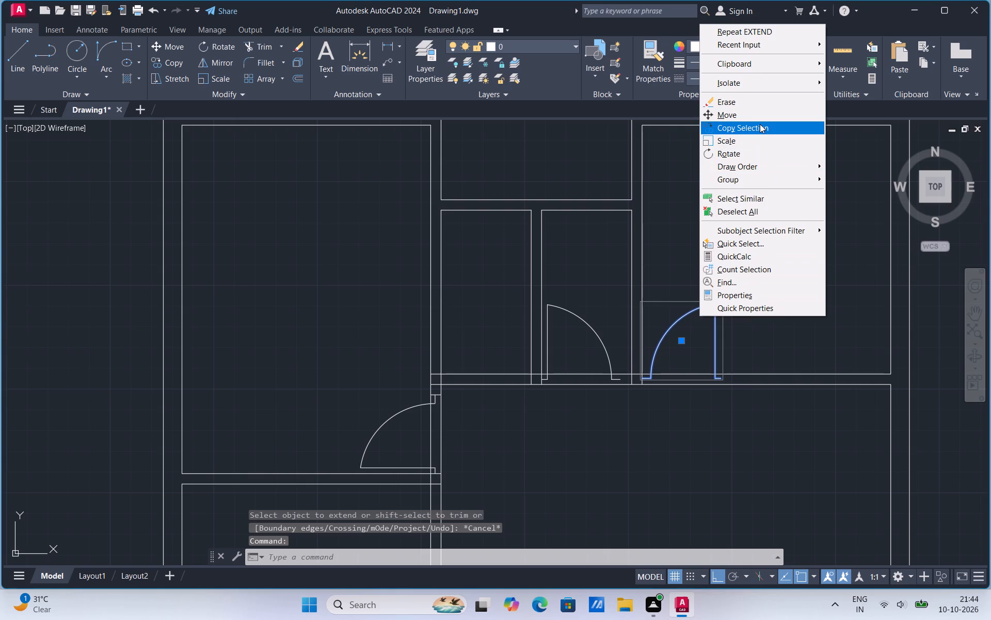
{"action": "left_click", "coordinate": [760, 124]}
{"action": "left_click", "coordinate": [724, 378]}
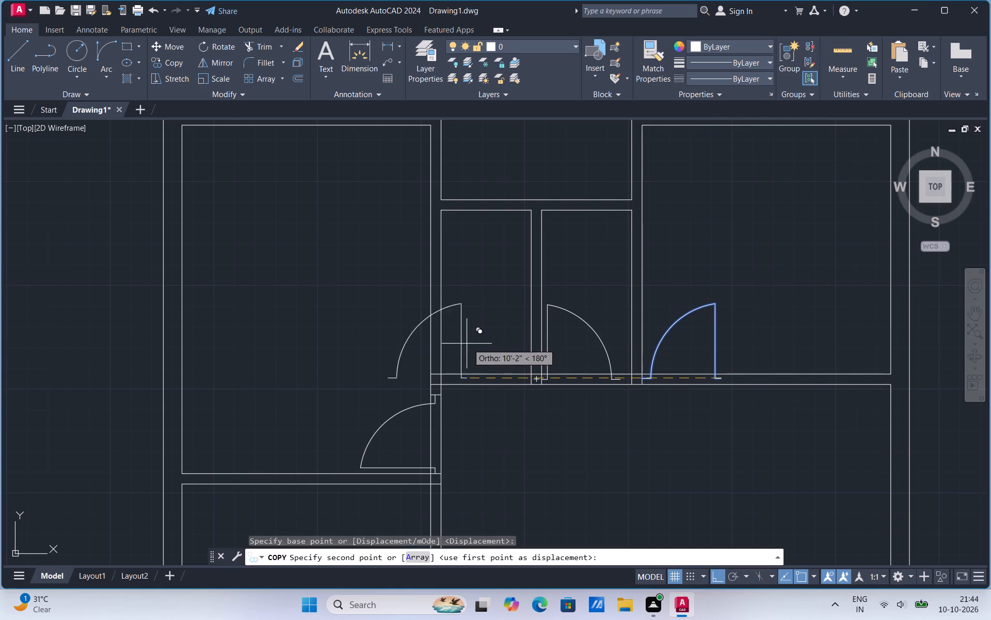
{"action": "scroll", "coordinate": [437, 371], "scroll_direction": "up", "scroll_amount": 3}
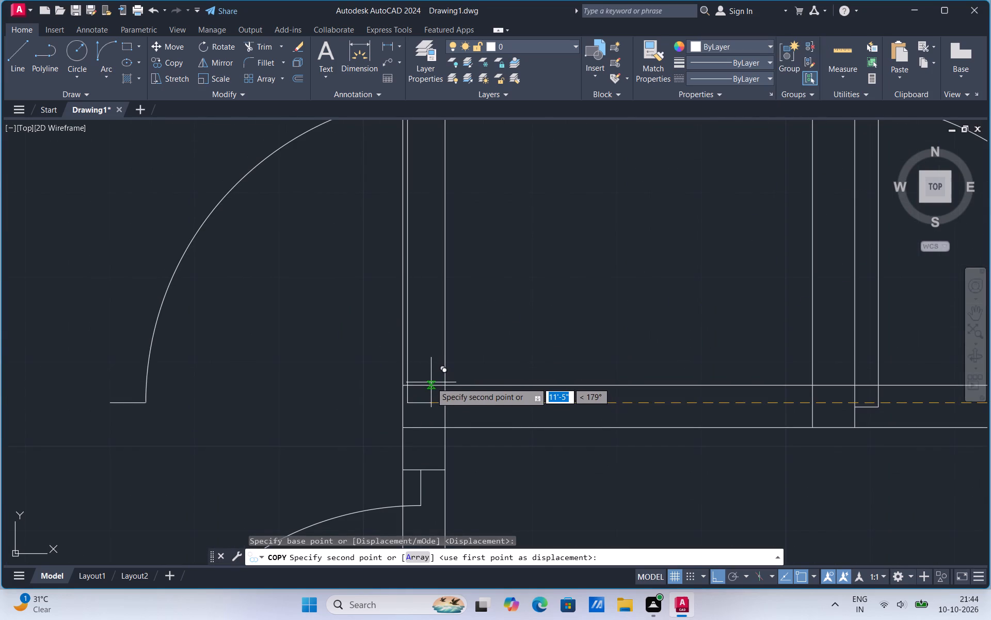
{"action": "left_click", "coordinate": [430, 382]}
{"action": "key", "text": "Escape"}
Rotate the new door copy 90° clockwise about its right stub end so it swings into the left small room.
{"action": "scroll", "coordinate": [493, 393], "scroll_direction": "down", "scroll_amount": 3}
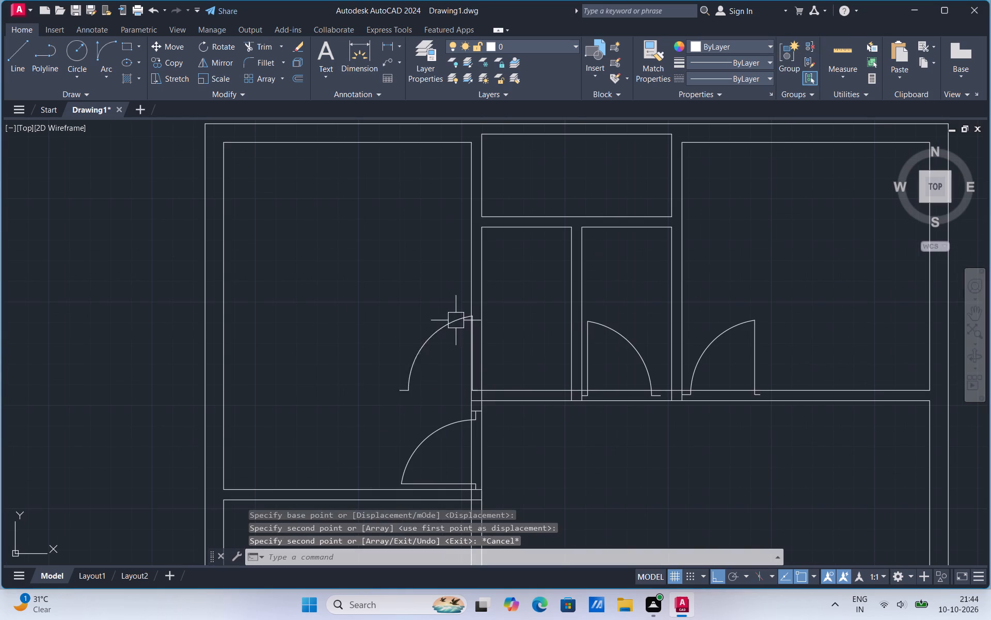
{"action": "left_click", "coordinate": [455, 321]}
{"action": "right_click", "coordinate": [455, 321]}
{"action": "left_click", "coordinate": [493, 159]}
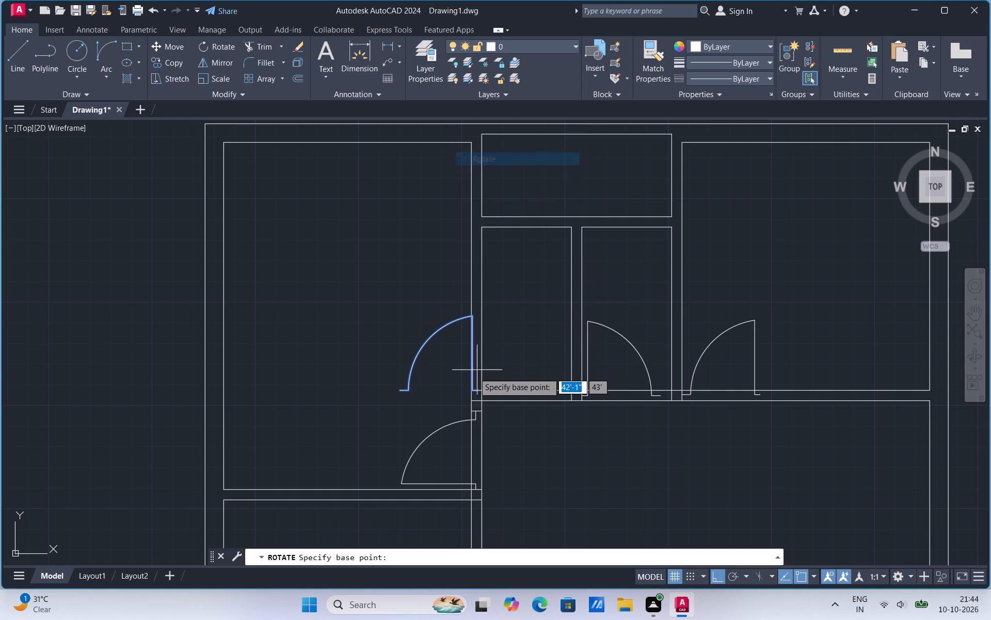
{"action": "scroll", "coordinate": [473, 373], "scroll_direction": "up", "scroll_amount": 2}
{"action": "left_click", "coordinate": [484, 422]}
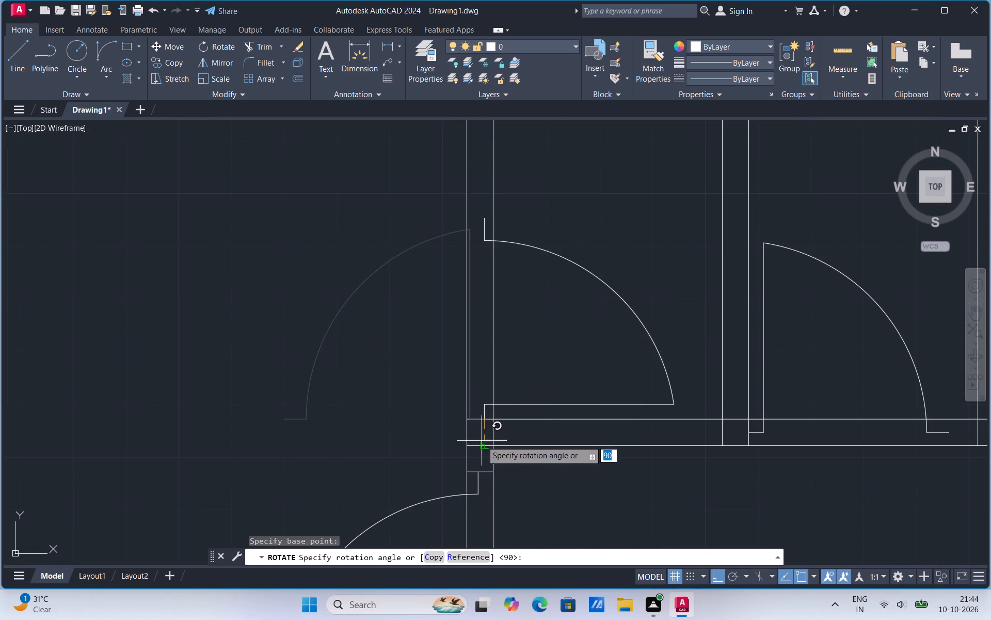
{"action": "left_click", "coordinate": [485, 436]}
Draw a jamb line at the upper stub end of the left small room's door and extend it across the wall thickness.
{"action": "scroll", "coordinate": [501, 434], "scroll_direction": "up", "scroll_amount": 2}
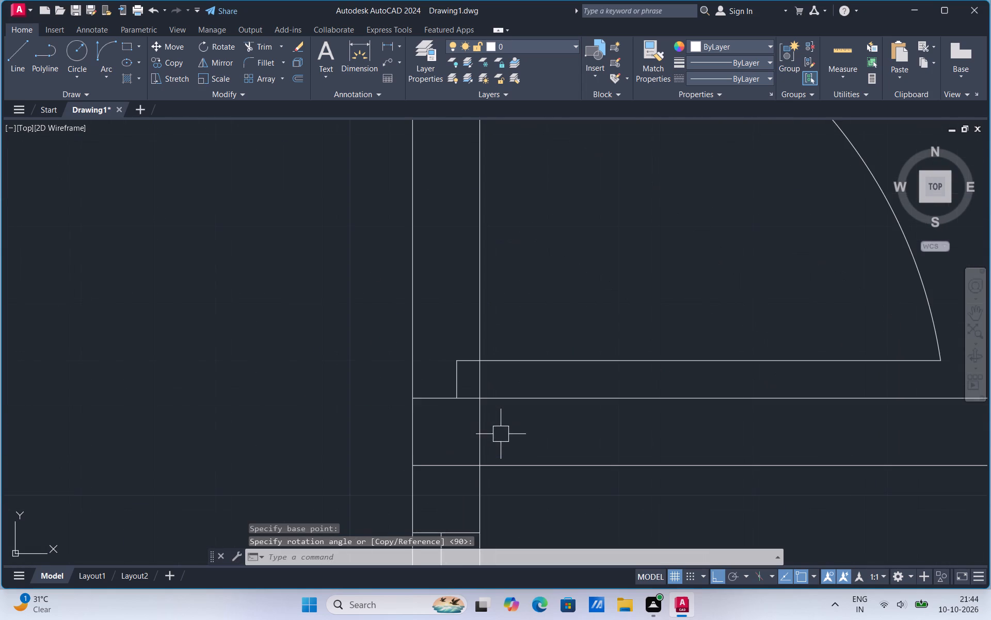
{"action": "scroll", "coordinate": [414, 496], "scroll_direction": "down", "scroll_amount": 2}
{"action": "left_click", "coordinate": [10, 60]}
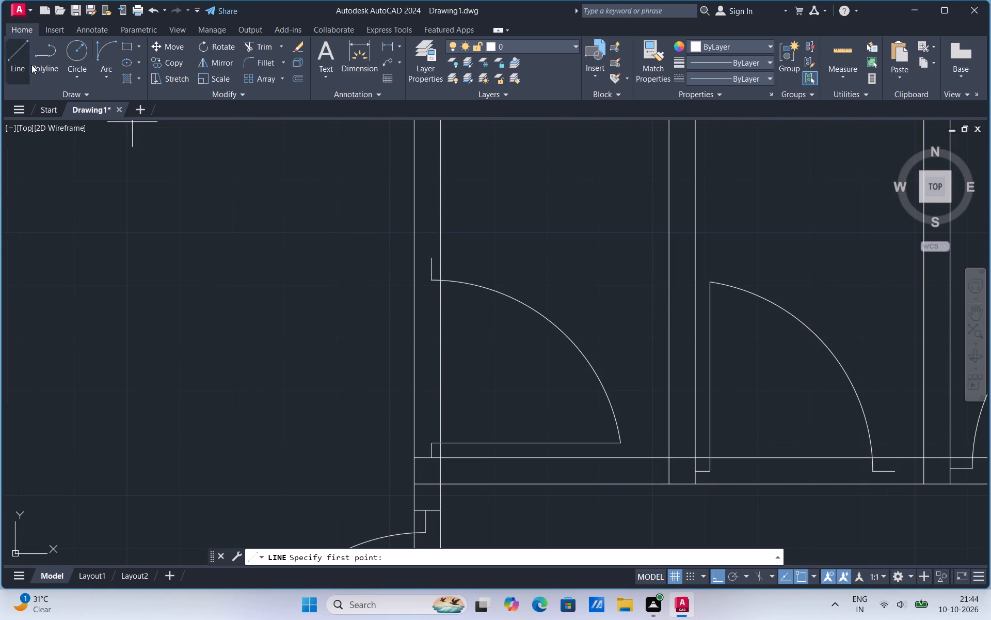
{"action": "scroll", "coordinate": [433, 233], "scroll_direction": "up", "scroll_amount": 2}
{"action": "left_click", "coordinate": [427, 297]}
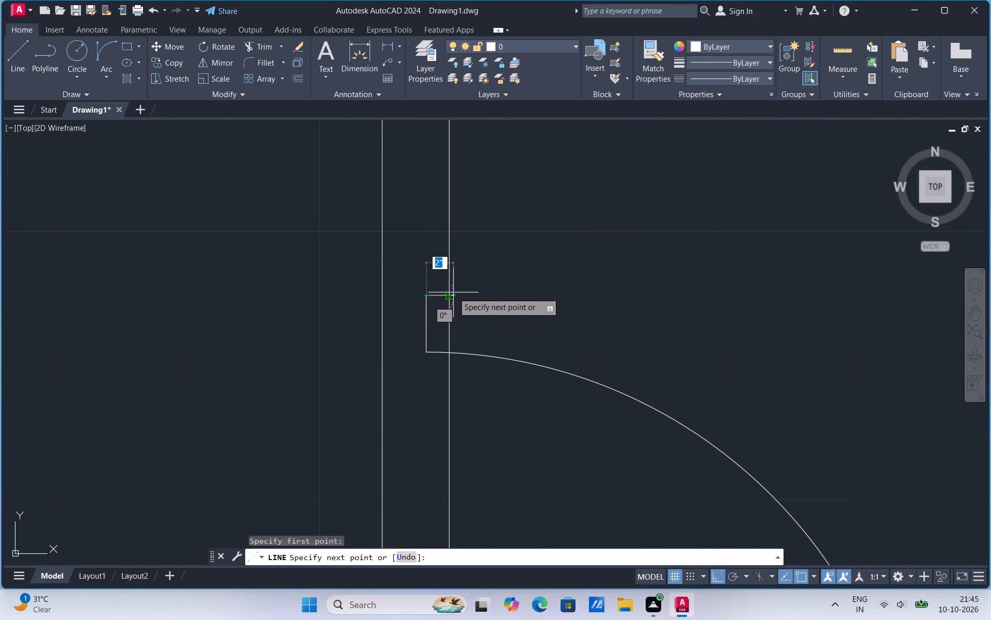
{"action": "left_click", "coordinate": [449, 298]}
{"action": "key", "text": "Escape"}
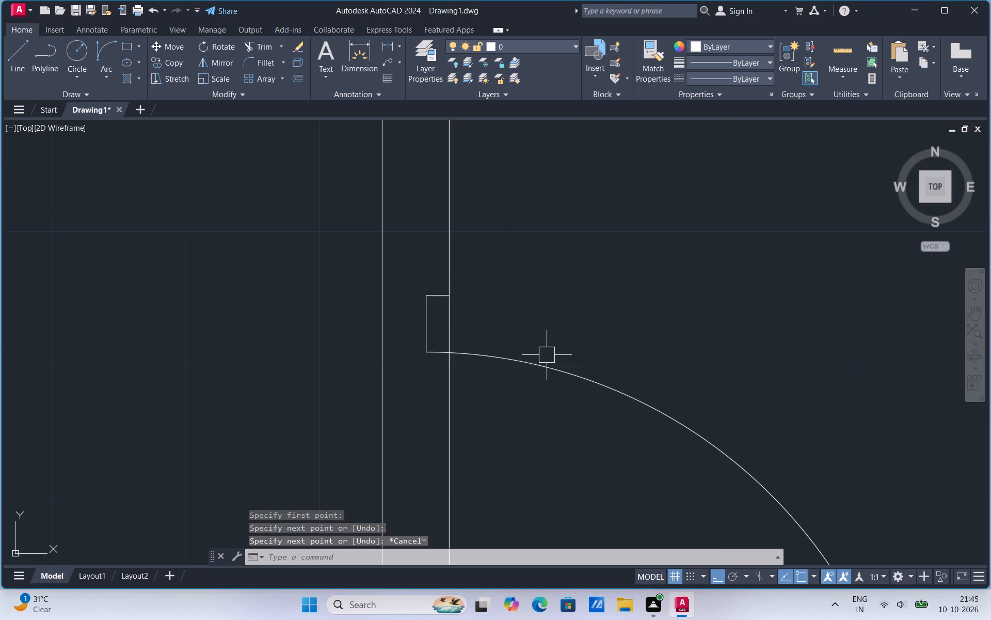
{"action": "type", "text": "ex"}
{"action": "left_click", "coordinate": [594, 382]}
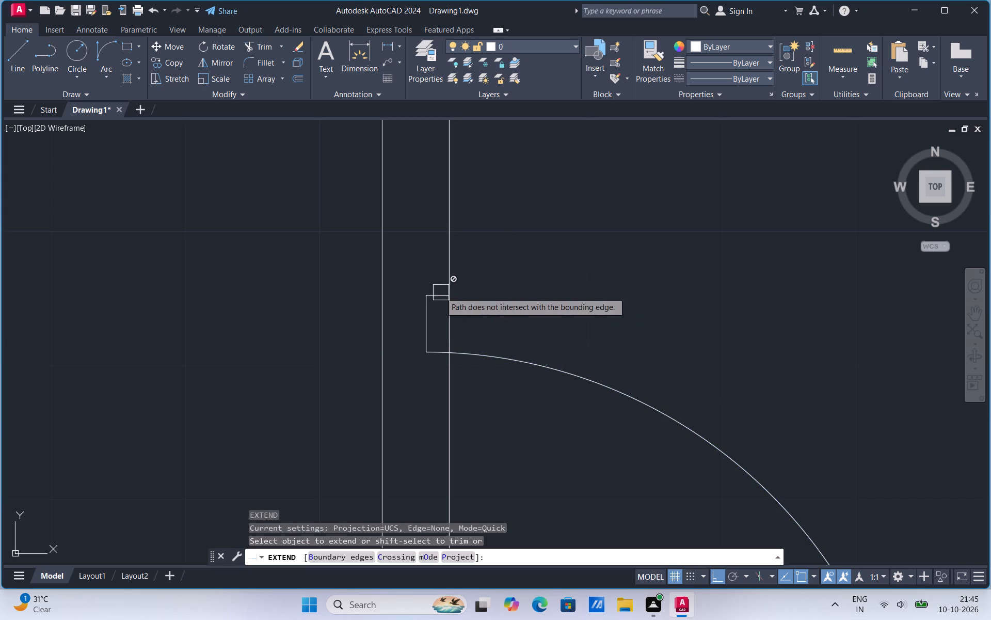
{"action": "left_click", "coordinate": [437, 294]}
Draw a jamb line at the right stub end of the right small room's door and extend it across the wall thickness.
{"action": "scroll", "coordinate": [438, 314], "scroll_direction": "down", "scroll_amount": 4}
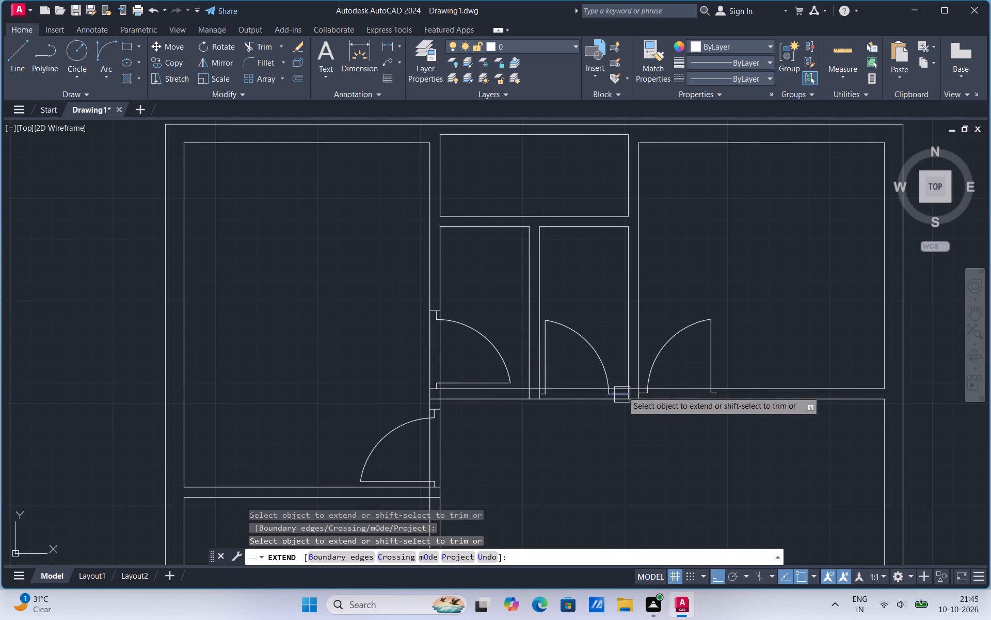
{"action": "scroll", "coordinate": [730, 390], "scroll_direction": "up", "scroll_amount": 2}
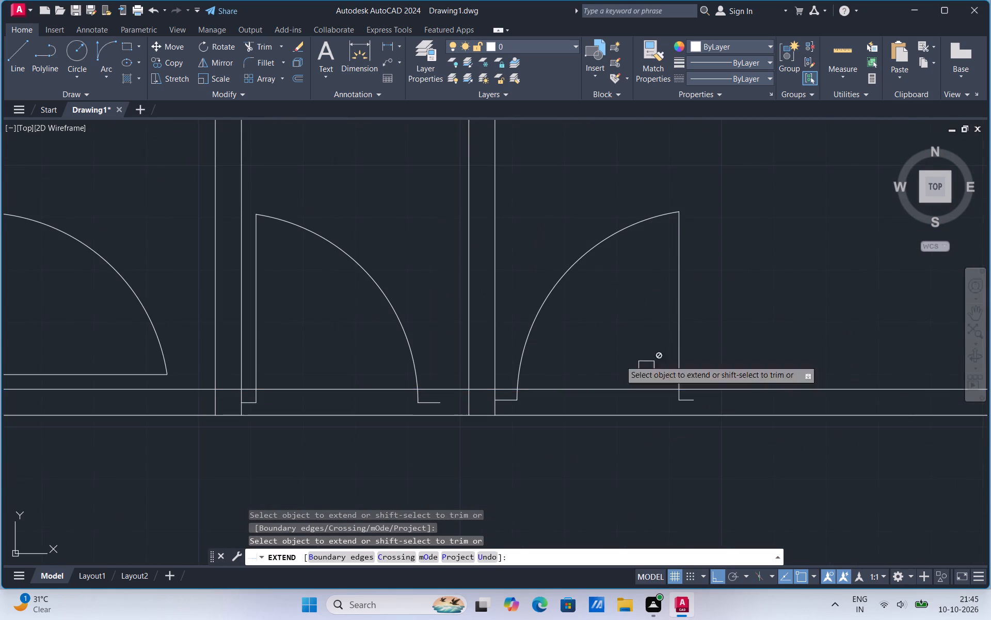
{"action": "left_click", "coordinate": [15, 65]}
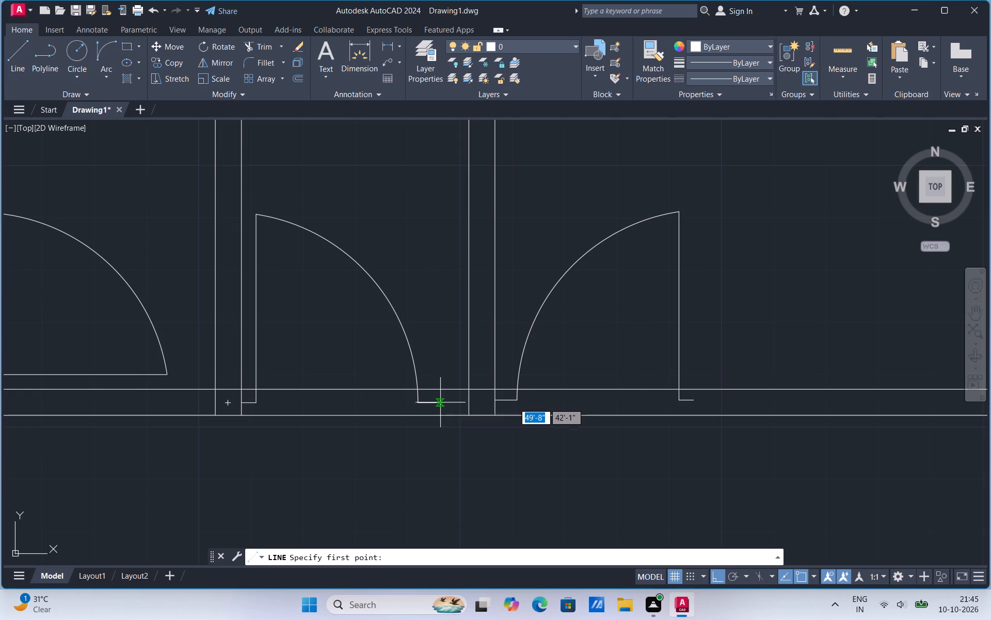
{"action": "left_click", "coordinate": [440, 403]}
{"action": "left_click", "coordinate": [444, 387]}
{"action": "key", "text": "Escape"}
{"action": "scroll", "coordinate": [440, 377], "scroll_direction": "up", "scroll_amount": 1}
{"action": "key", "text": "e"}
{"action": "key", "text": "x"}
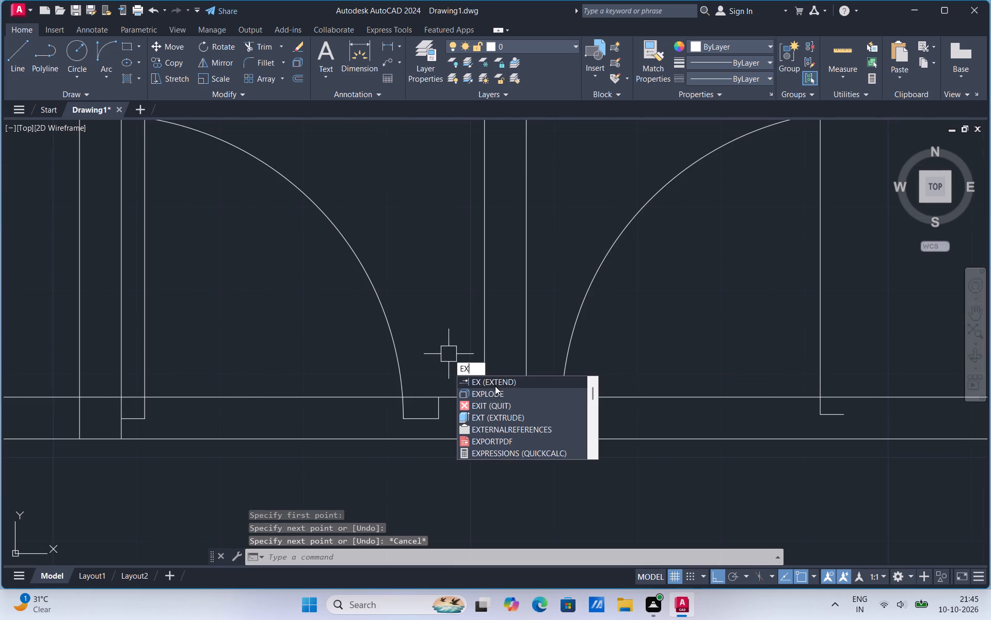
{"action": "left_click", "coordinate": [494, 382]}
{"action": "left_click", "coordinate": [435, 408]}
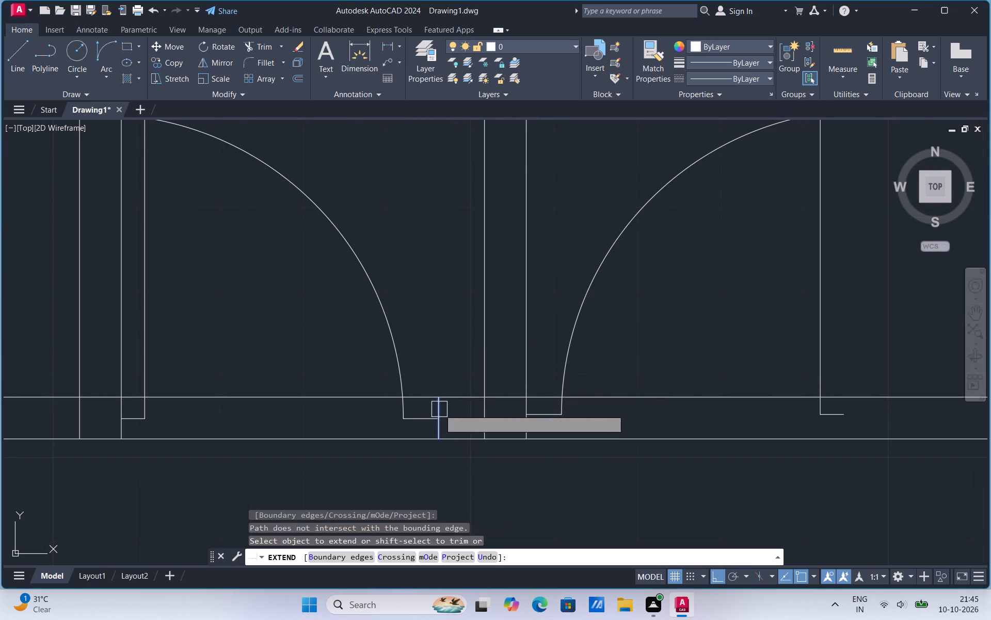
{"action": "left_click", "coordinate": [439, 409]}
Draw a jamb line at the right stub end of the top-right room's door and extend it across the wall thickness.
{"action": "scroll", "coordinate": [362, 474], "scroll_direction": "down", "scroll_amount": 1}
{"action": "left_click", "coordinate": [18, 74]}
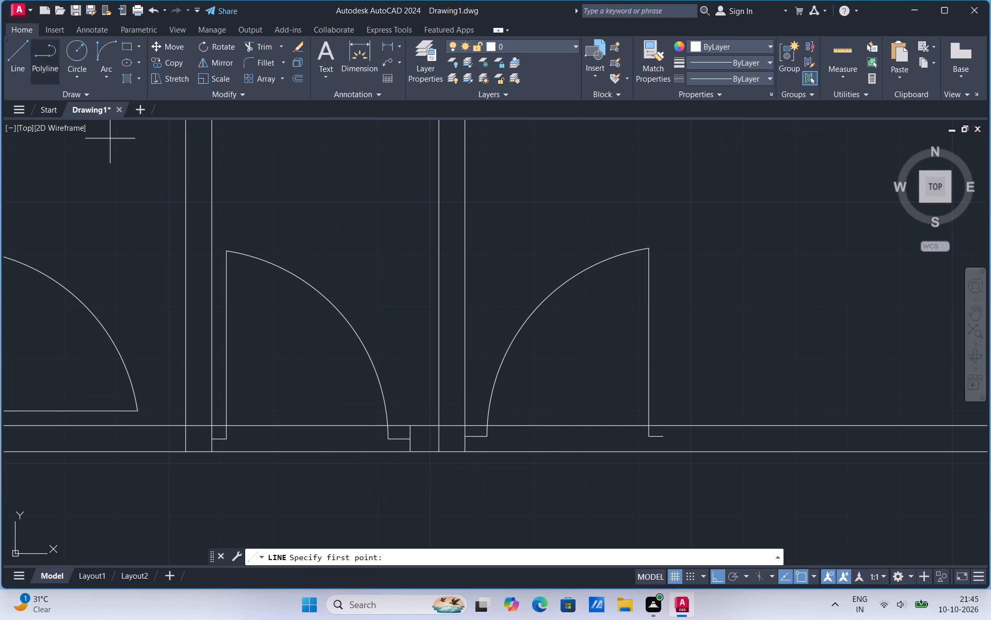
{"action": "scroll", "coordinate": [710, 436], "scroll_direction": "up", "scroll_amount": 1}
{"action": "left_click", "coordinate": [634, 439]}
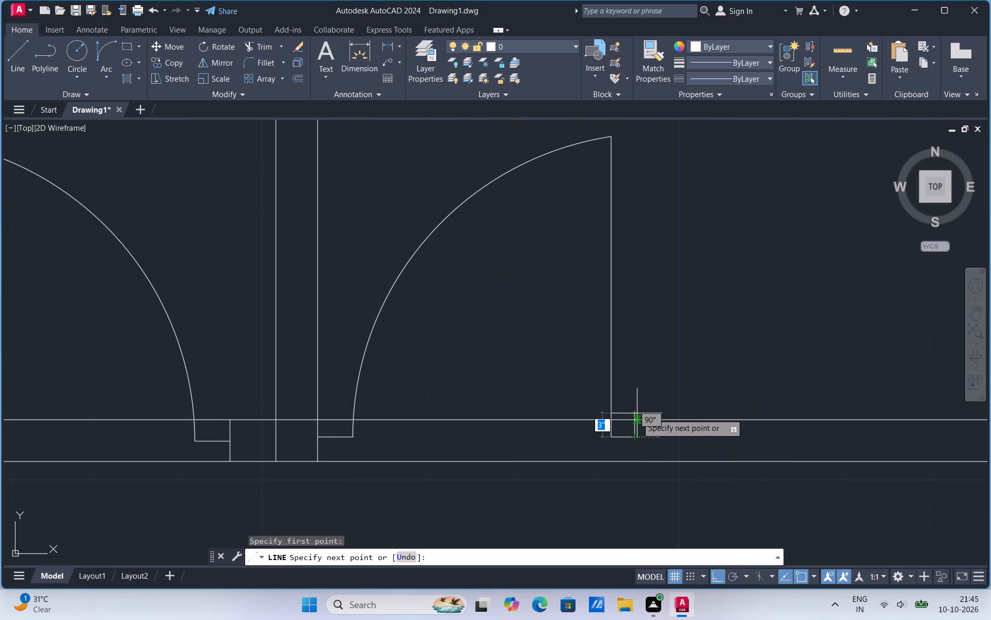
{"action": "left_click", "coordinate": [635, 419]}
{"action": "key", "text": "Escape"}
{"action": "type", "text": "ex"}
{"action": "left_click", "coordinate": [692, 478]}
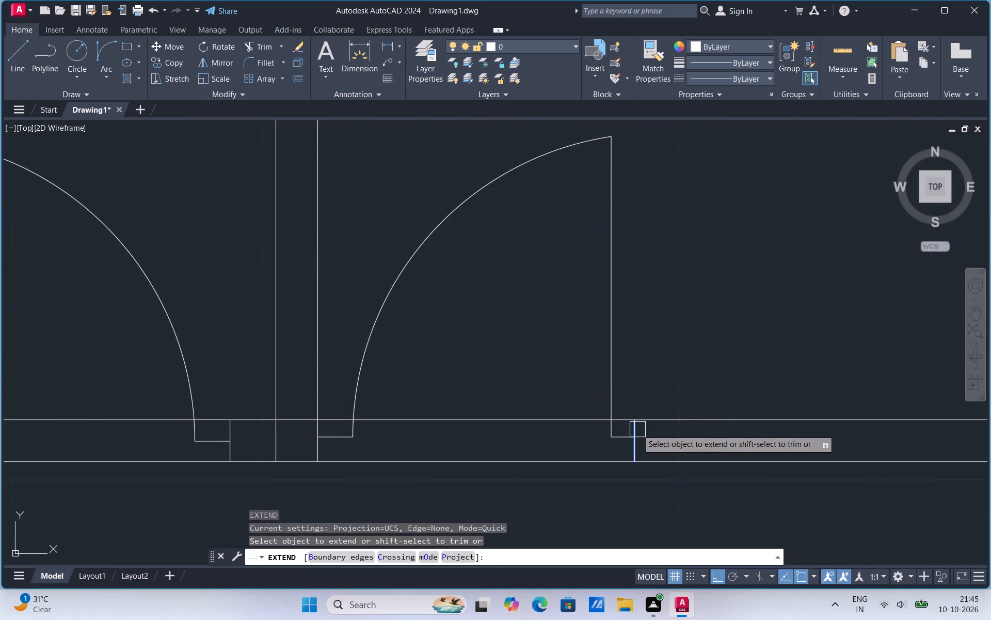
{"action": "left_click", "coordinate": [637, 429]}
Mirror the top-right room's door about its vertical jamb line, erasing the source door.
{"action": "scroll", "coordinate": [647, 468], "scroll_direction": "down", "scroll_amount": 2}
{"action": "scroll", "coordinate": [623, 364], "scroll_direction": "down", "scroll_amount": 2}
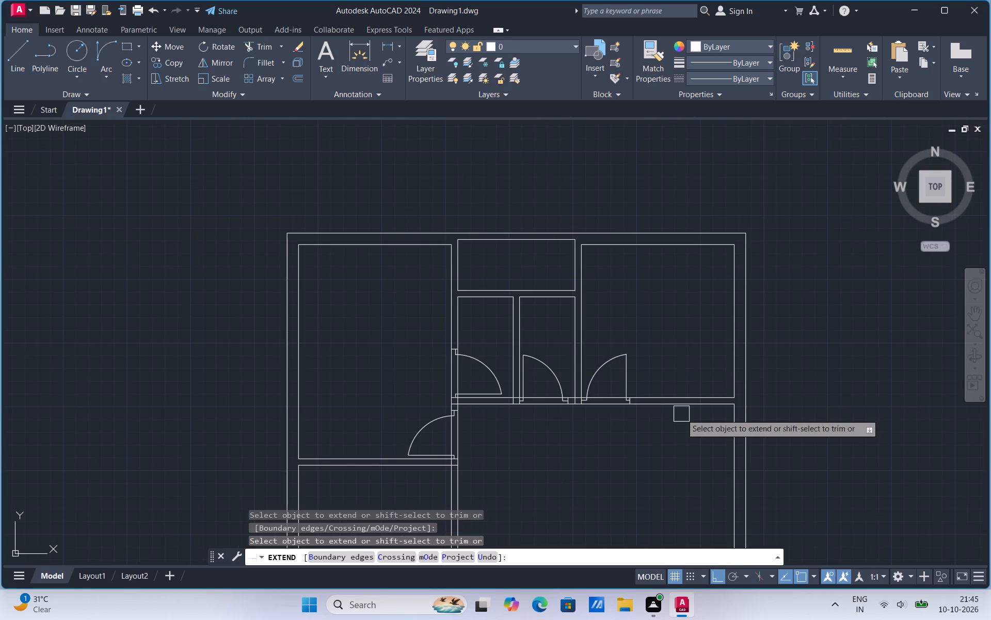
{"action": "key", "text": "Escape"}
{"action": "left_click", "coordinate": [613, 365]}
{"action": "type", "text": "mi"}
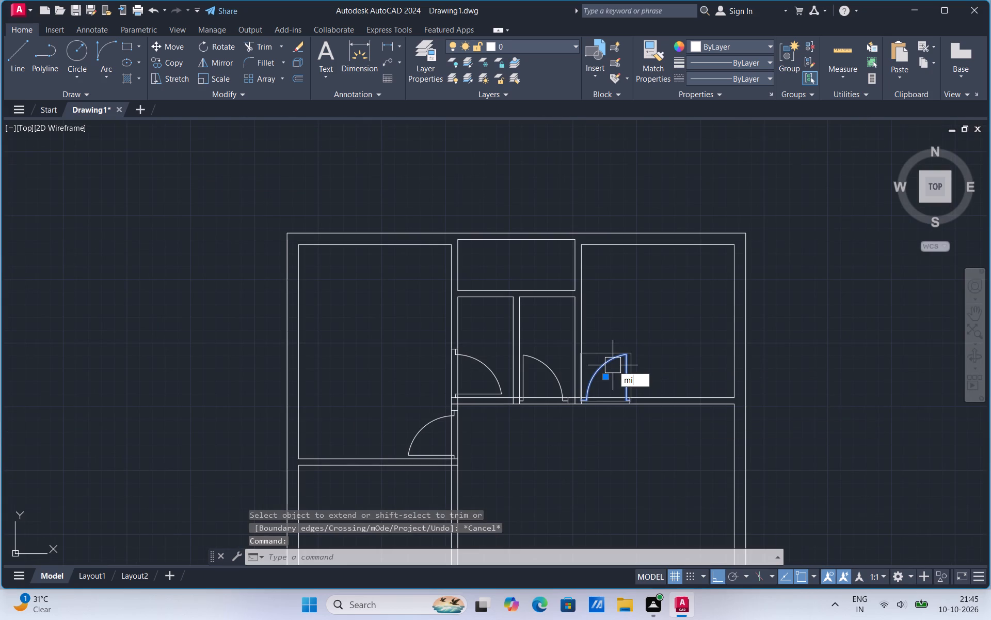
{"action": "left_click", "coordinate": [662, 392]}
{"action": "left_click", "coordinate": [631, 404]}
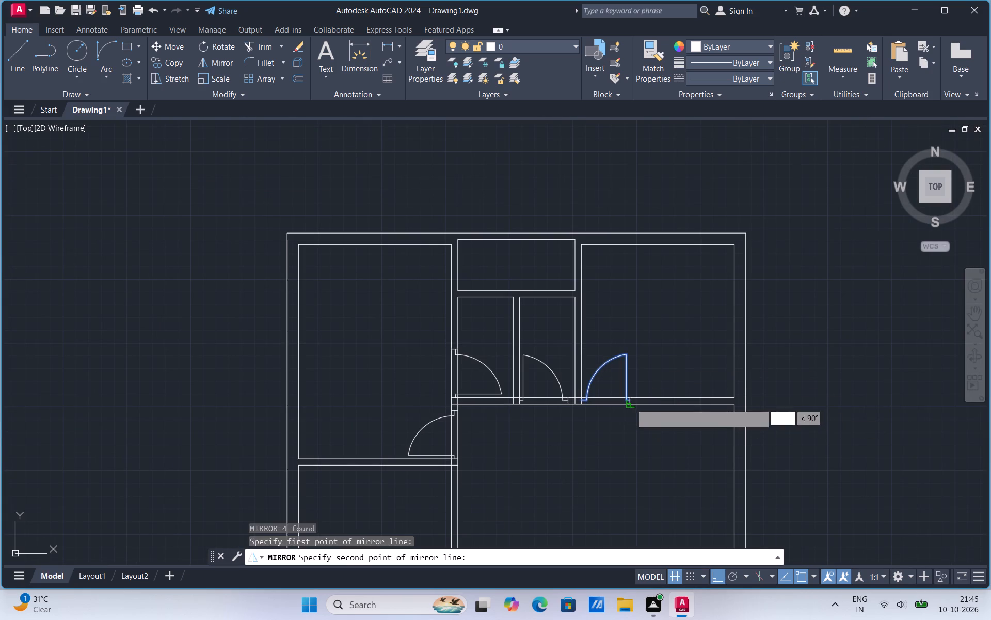
{"action": "left_click", "coordinate": [608, 438]}
{"action": "left_click_drag", "start_coordinate": [621, 464], "coordinate": [608, 438]}
Move the mirrored door left so its left stub end meets the top-right room's left wall face.
{"action": "left_click", "coordinate": [631, 369]}
{"action": "right_click", "coordinate": [631, 369]}
{"action": "left_click", "coordinate": [653, 168]}
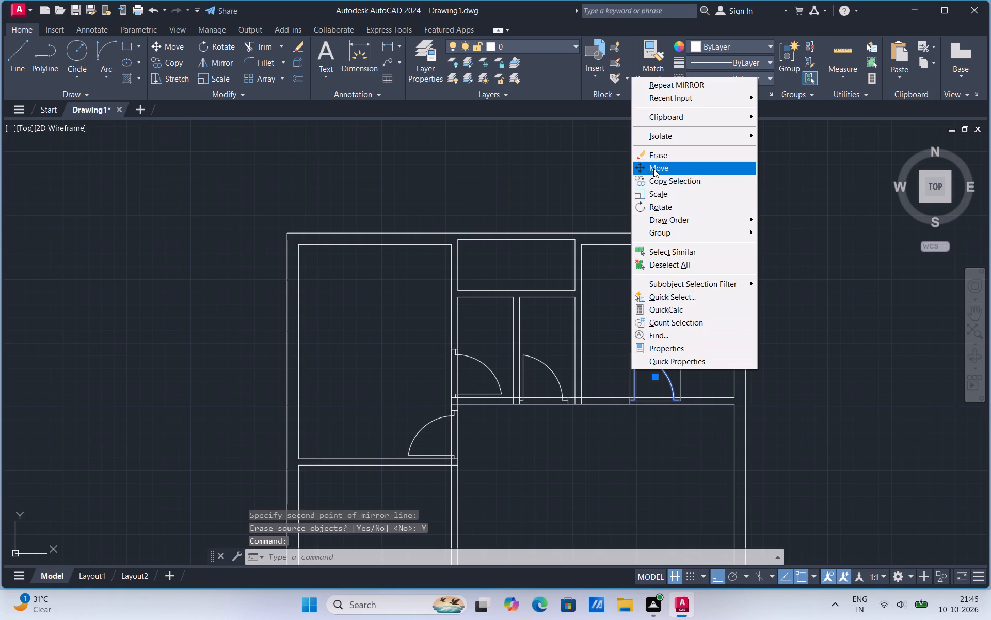
{"action": "scroll", "coordinate": [676, 387], "scroll_direction": "up", "scroll_amount": 2}
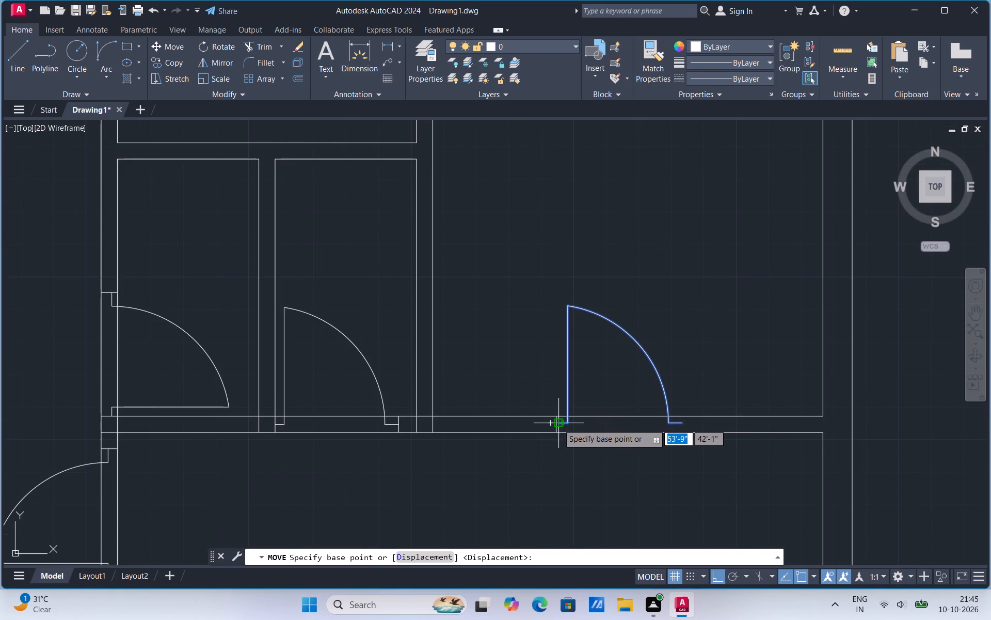
{"action": "left_click", "coordinate": [558, 424]}
{"action": "left_click", "coordinate": [432, 421]}
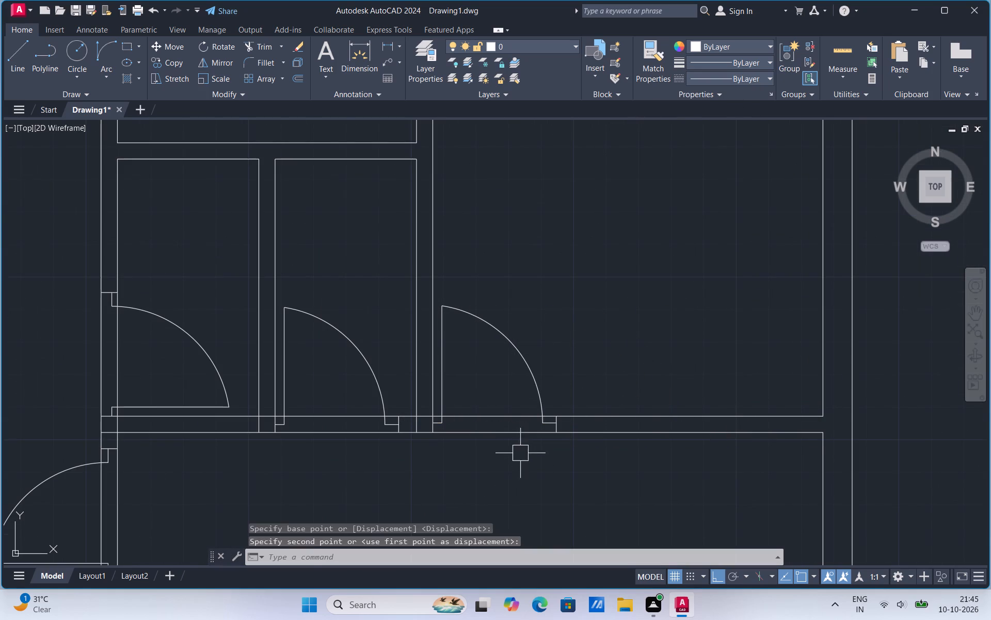
Trim the wall lines across the door opening of the top-left room.
{"action": "scroll", "coordinate": [667, 441], "scroll_direction": "down", "scroll_amount": 2}
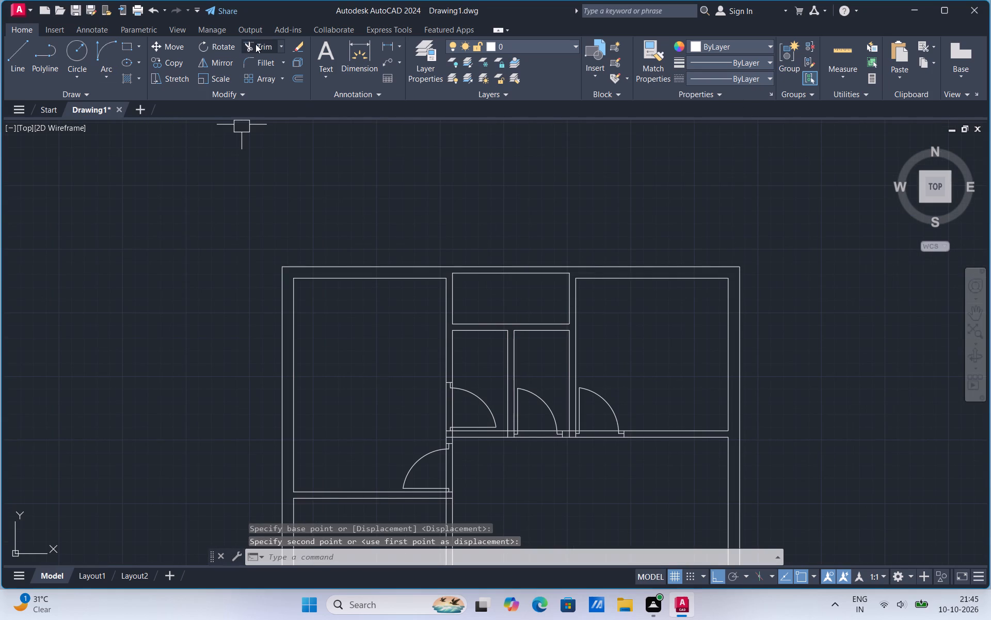
{"action": "left_click", "coordinate": [258, 44]}
{"action": "scroll", "coordinate": [462, 483], "scroll_direction": "up", "scroll_amount": 3}
{"action": "left_click_drag", "start_coordinate": [356, 447], "coordinate": [357, 447]}
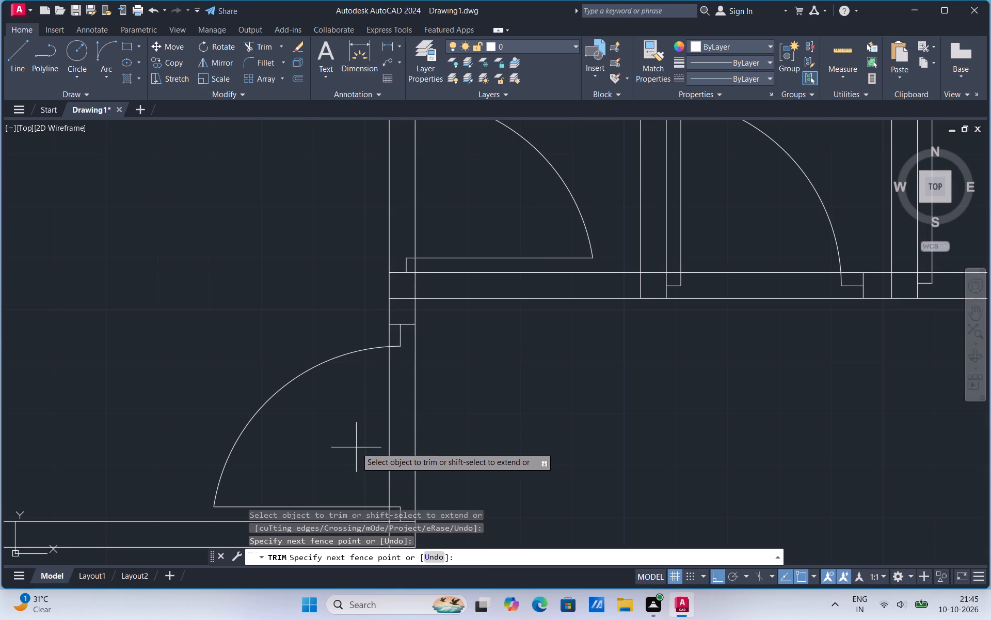
{"action": "left_click_drag", "start_coordinate": [357, 447], "coordinate": [458, 454]}
{"action": "scroll", "coordinate": [398, 342], "scroll_direction": "up", "scroll_amount": 3}
{"action": "left_click", "coordinate": [353, 322]}
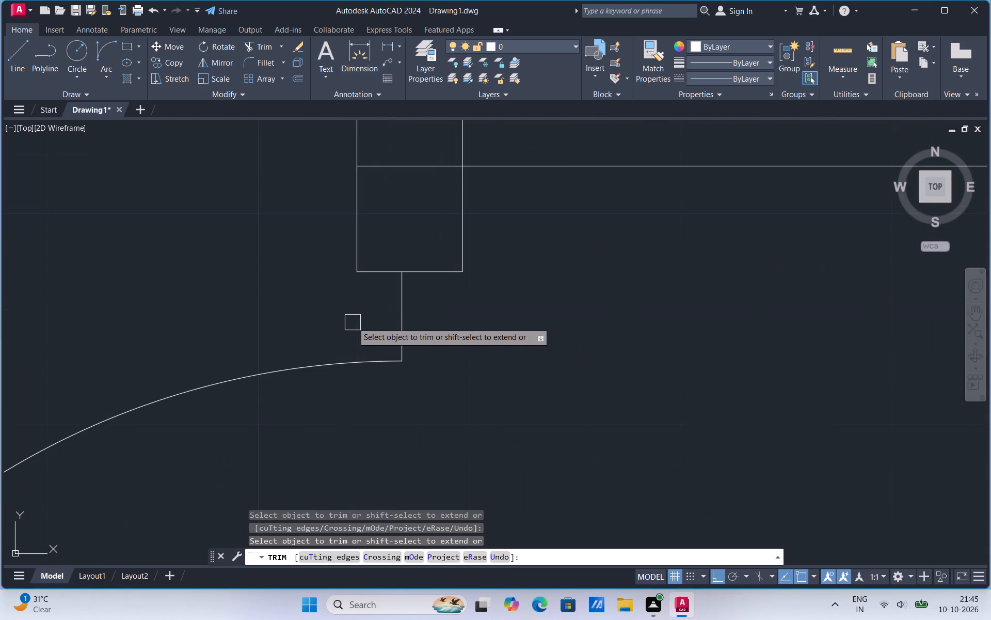
{"action": "scroll", "coordinate": [369, 489], "scroll_direction": "down", "scroll_amount": 2}
{"action": "scroll", "coordinate": [386, 446], "scroll_direction": "down", "scroll_amount": 2}
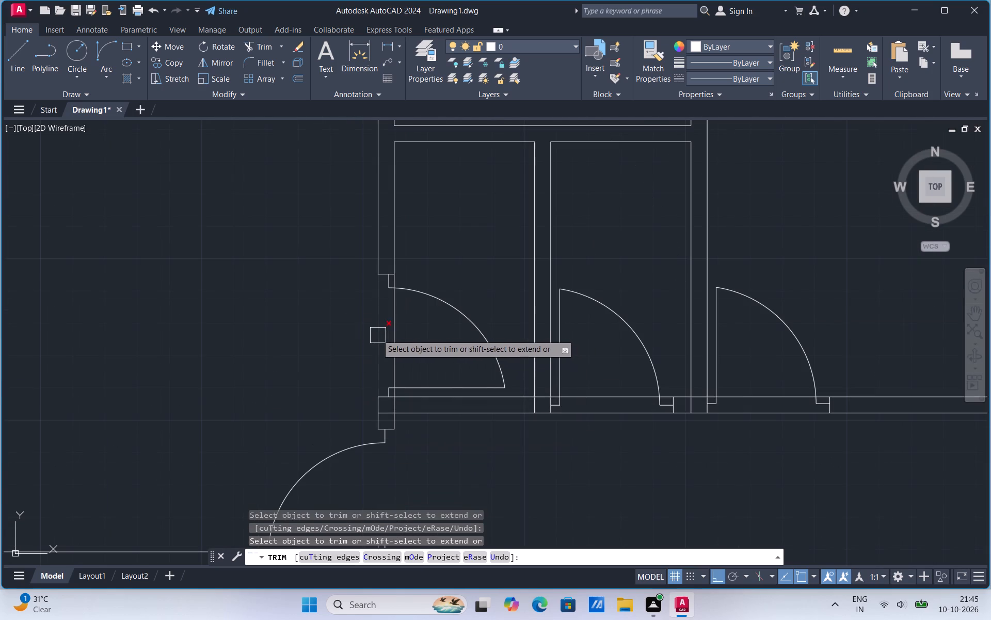
Trim the wall lines across the left small room's door opening and the overlaps at the wall corner just below it.
{"action": "left_click_drag", "start_coordinate": [371, 332], "coordinate": [399, 330]}
{"action": "scroll", "coordinate": [393, 291], "scroll_direction": "up", "scroll_amount": 1}
{"action": "left_click", "coordinate": [396, 339]}
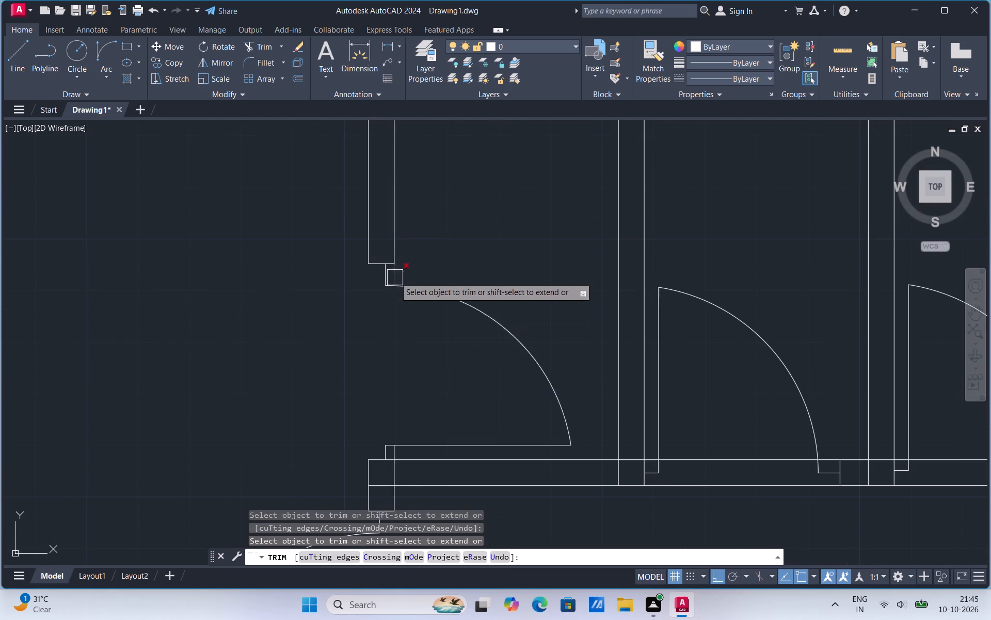
{"action": "scroll", "coordinate": [395, 274], "scroll_direction": "up", "scroll_amount": 3}
{"action": "left_click", "coordinate": [390, 276]}
{"action": "scroll", "coordinate": [390, 276], "scroll_direction": "down", "scroll_amount": 4}
{"action": "scroll", "coordinate": [390, 395], "scroll_direction": "up", "scroll_amount": 3}
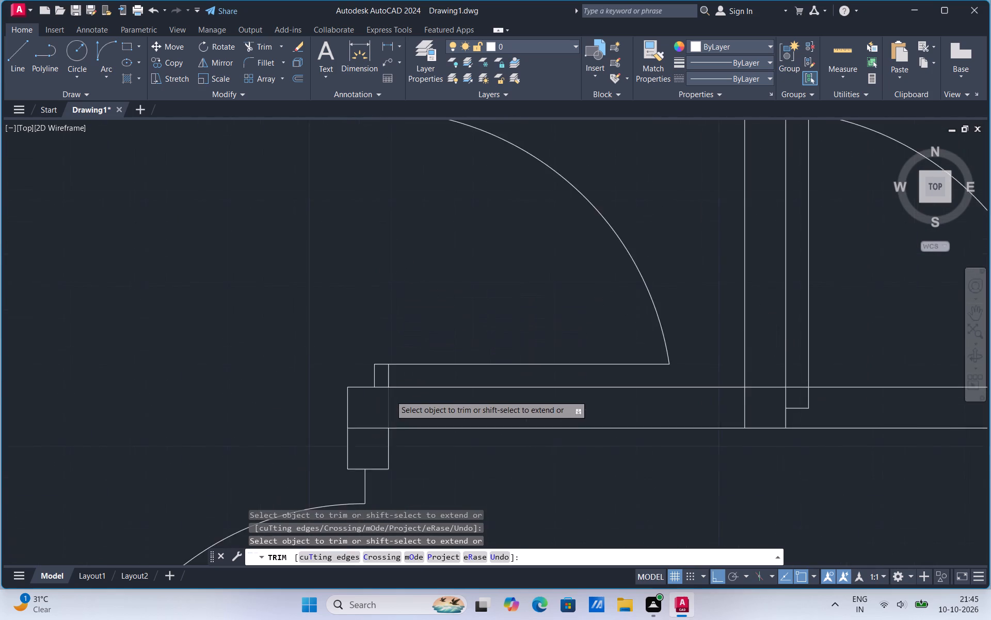
{"action": "left_click", "coordinate": [388, 366]}
{"action": "left_click", "coordinate": [388, 407]}
{"action": "left_click", "coordinate": [362, 444]}
Trim the overlapping wall lines where the partition between the two small rooms meets the wall below.
{"action": "scroll", "coordinate": [341, 396], "scroll_direction": "down", "scroll_amount": 4}
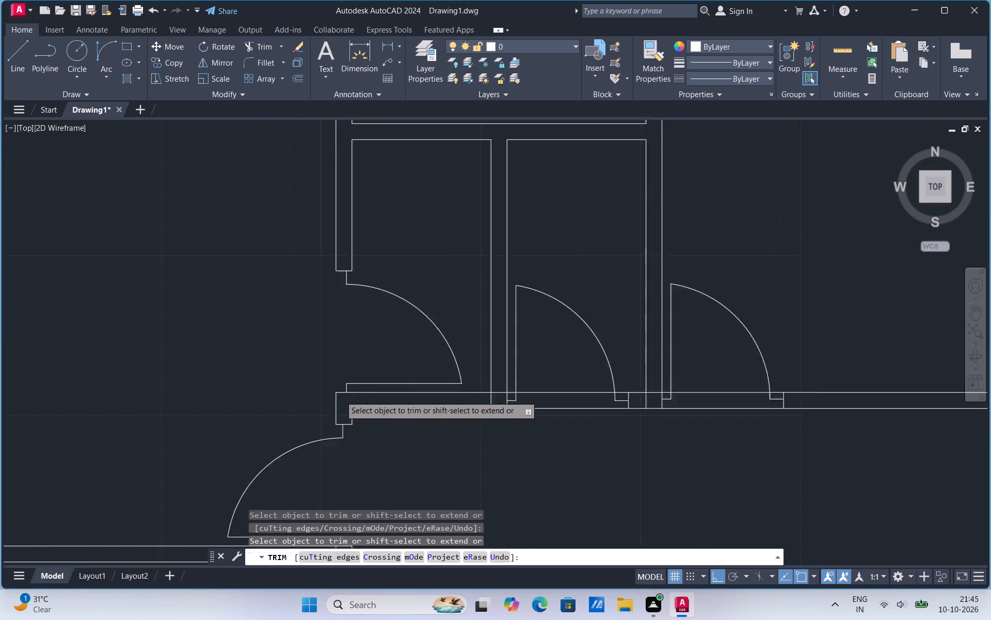
{"action": "scroll", "coordinate": [460, 390], "scroll_direction": "up", "scroll_amount": 2}
{"action": "left_click", "coordinate": [406, 400]}
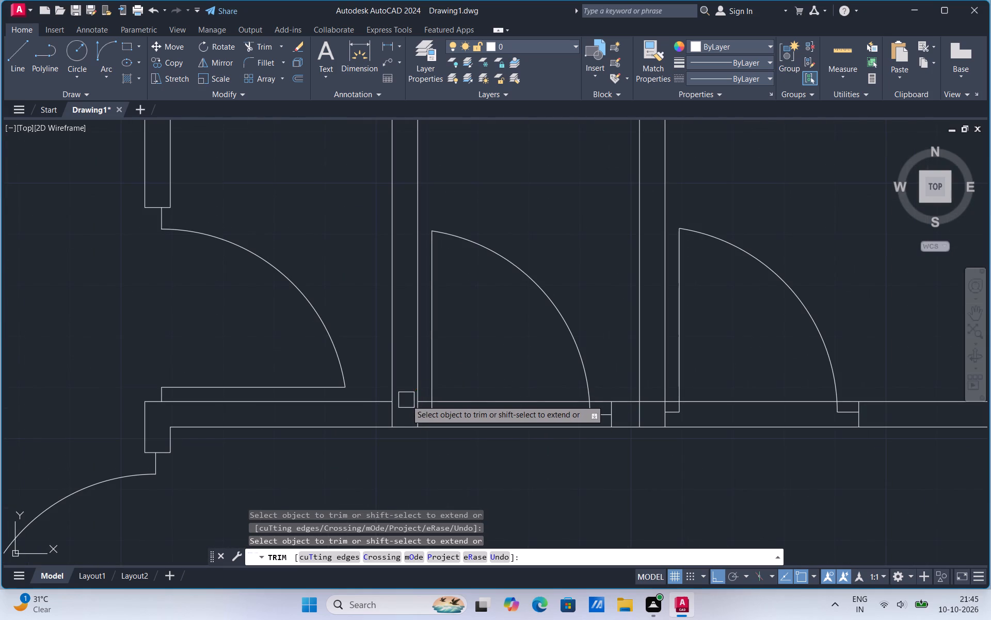
{"action": "scroll", "coordinate": [399, 408], "scroll_direction": "up", "scroll_amount": 1}
{"action": "left_click", "coordinate": [387, 422]}
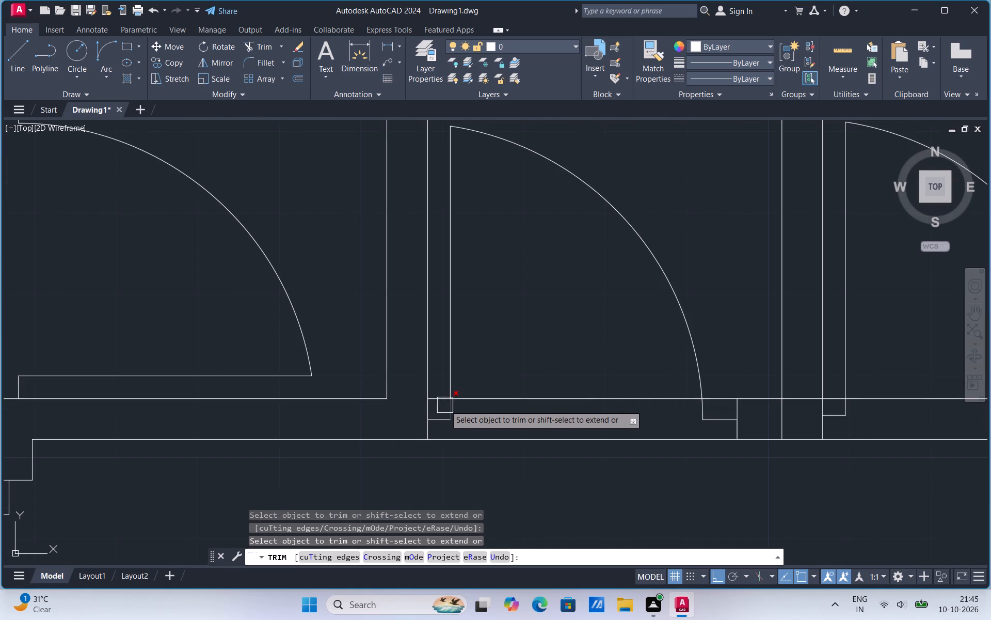
Trim both wall lines across the right small room's door opening, including the short leftovers at its two ends.
{"action": "left_click", "coordinate": [485, 399]}
{"action": "left_click_drag", "start_coordinate": [483, 423], "coordinate": [478, 441]}
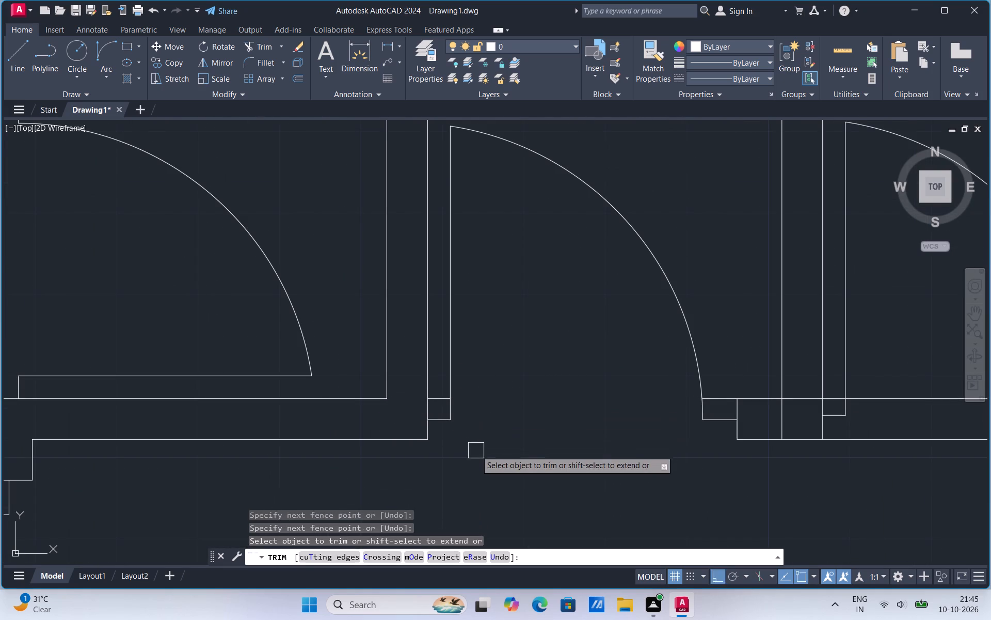
{"action": "left_click", "coordinate": [476, 451]}
{"action": "left_click", "coordinate": [568, 405]}
{"action": "scroll", "coordinate": [439, 398], "scroll_direction": "up", "scroll_amount": 1}
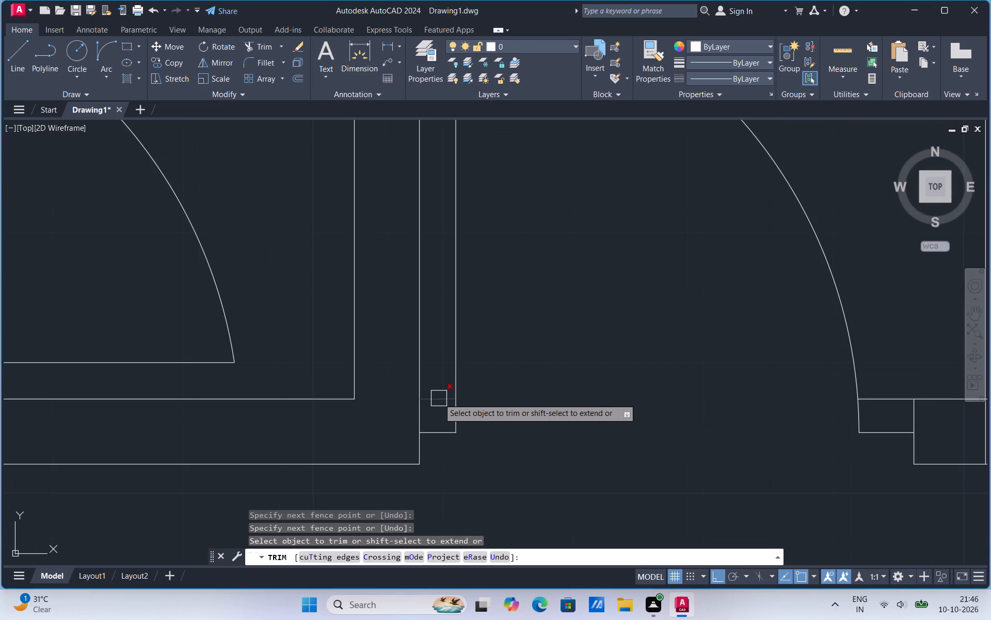
{"action": "left_click", "coordinate": [439, 398]}
{"action": "scroll", "coordinate": [394, 443], "scroll_direction": "down", "scroll_amount": 2}
{"action": "scroll", "coordinate": [601, 414], "scroll_direction": "up", "scroll_amount": 2}
{"action": "left_click", "coordinate": [567, 444]}
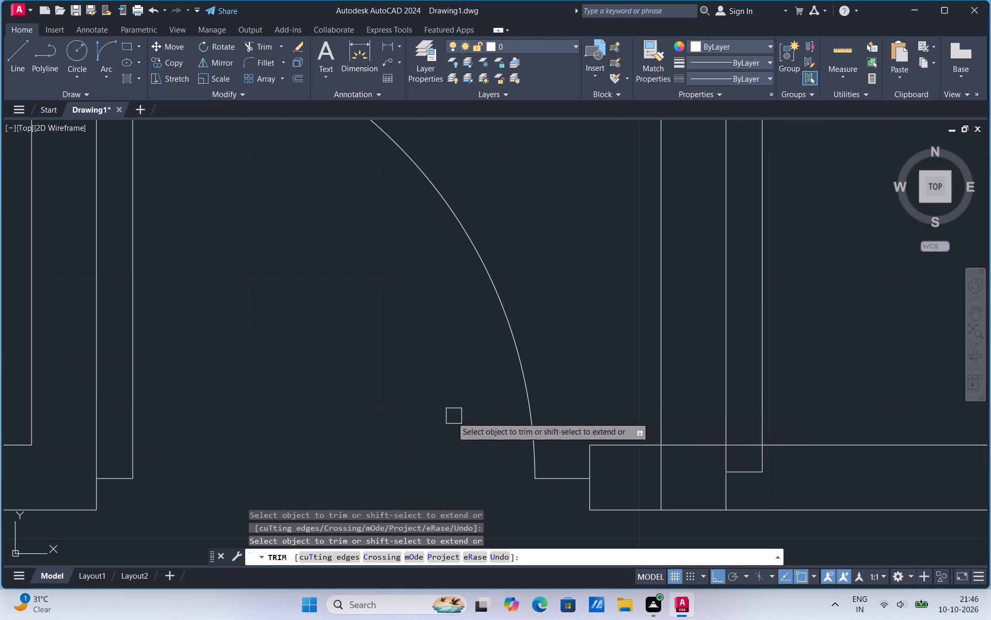
Trim the overlapping wall lines where the partition between the right small room and the top-right room meets the wall below.
{"action": "scroll", "coordinate": [426, 438], "scroll_direction": "down", "scroll_amount": 3}
{"action": "scroll", "coordinate": [495, 450], "scroll_direction": "up", "scroll_amount": 2}
{"action": "left_click", "coordinate": [453, 452]}
{"action": "left_click", "coordinate": [473, 435]}
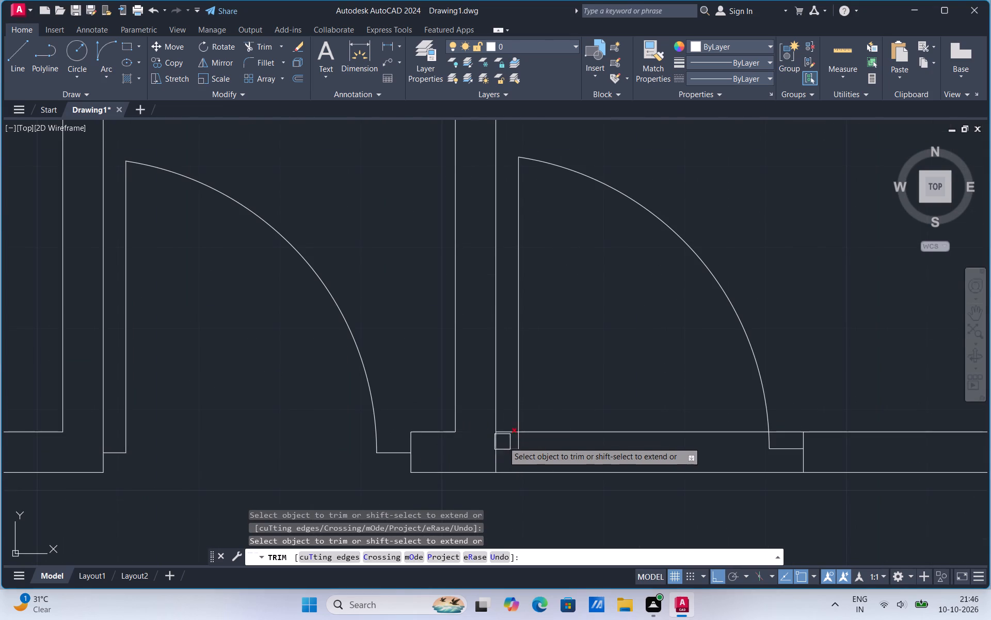
Trim both wall lines across the top-right room's door opening, including the short leftovers at its ends.
{"action": "scroll", "coordinate": [504, 431], "scroll_direction": "up", "scroll_amount": 1}
{"action": "left_click", "coordinate": [506, 434]}
{"action": "left_click", "coordinate": [542, 436]}
{"action": "left_click", "coordinate": [529, 495]}
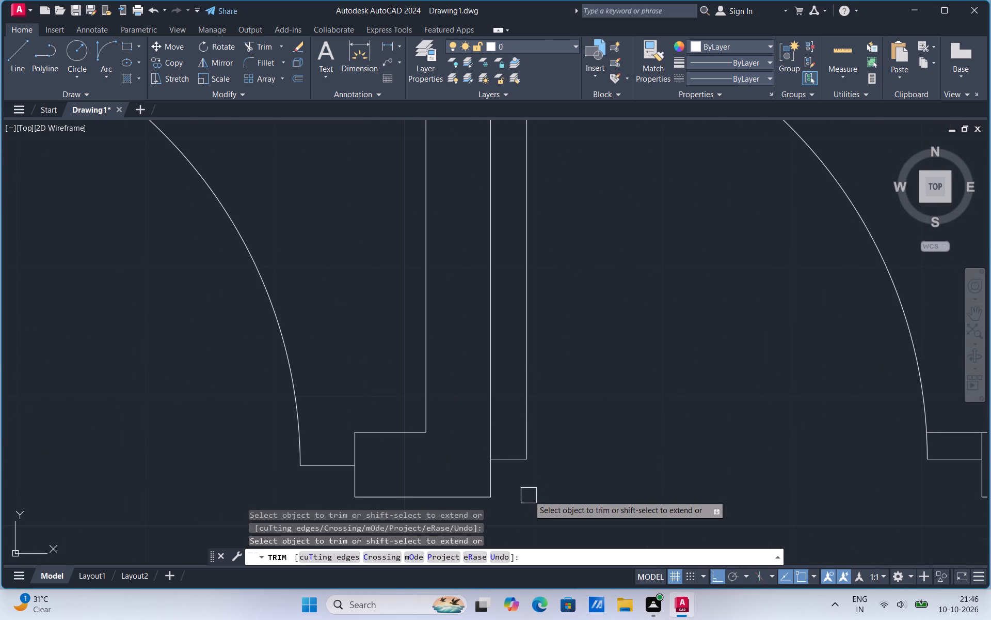
{"action": "scroll", "coordinate": [505, 489], "scroll_direction": "down", "scroll_amount": 2}
{"action": "scroll", "coordinate": [700, 467], "scroll_direction": "up", "scroll_amount": 2}
{"action": "left_click", "coordinate": [652, 469]}
Trim the leftover wall line at the lower end of the top-left room's door and the overlaps at the wall junction below it.
{"action": "scroll", "coordinate": [631, 454], "scroll_direction": "down", "scroll_amount": 5}
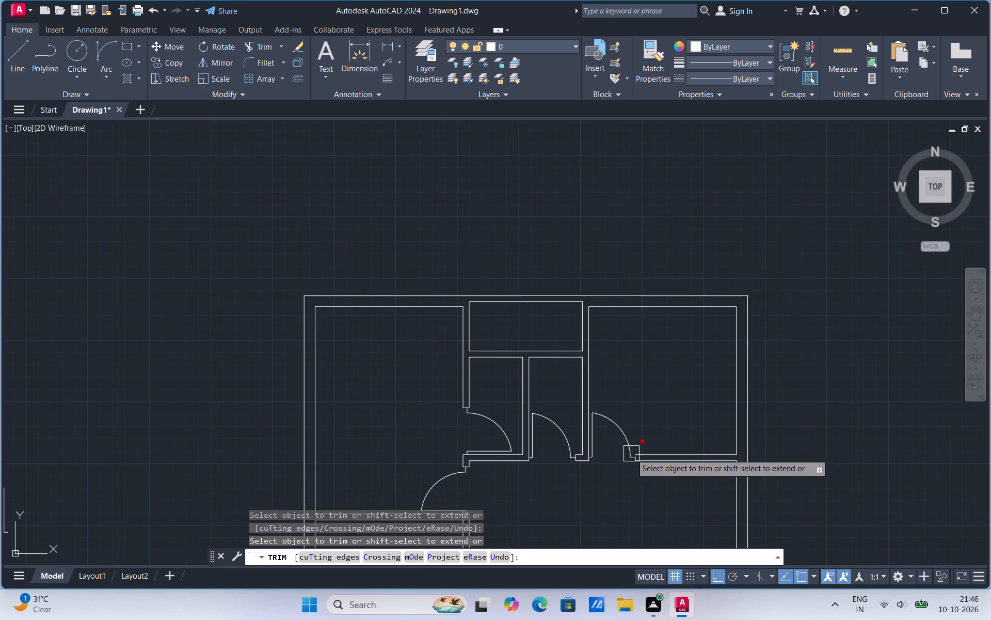
{"action": "scroll", "coordinate": [476, 299], "scroll_direction": "down", "scroll_amount": 2}
{"action": "scroll", "coordinate": [473, 381], "scroll_direction": "up", "scroll_amount": 4}
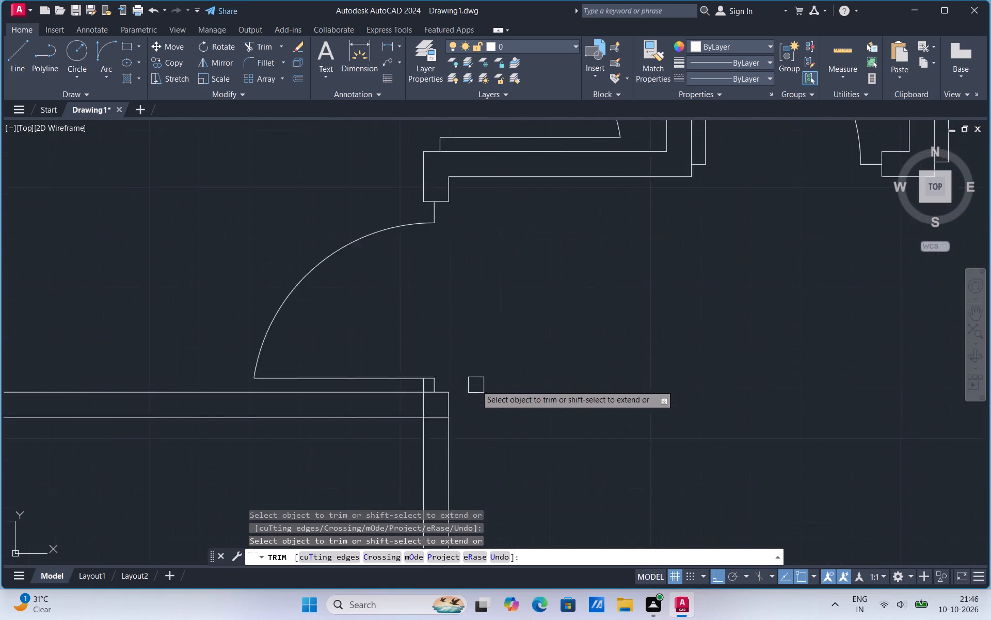
{"action": "scroll", "coordinate": [476, 385], "scroll_direction": "up", "scroll_amount": 3}
{"action": "left_click", "coordinate": [341, 383]}
{"action": "scroll", "coordinate": [436, 374], "scroll_direction": "down", "scroll_amount": 3}
{"action": "scroll", "coordinate": [421, 389], "scroll_direction": "up", "scroll_amount": 2}
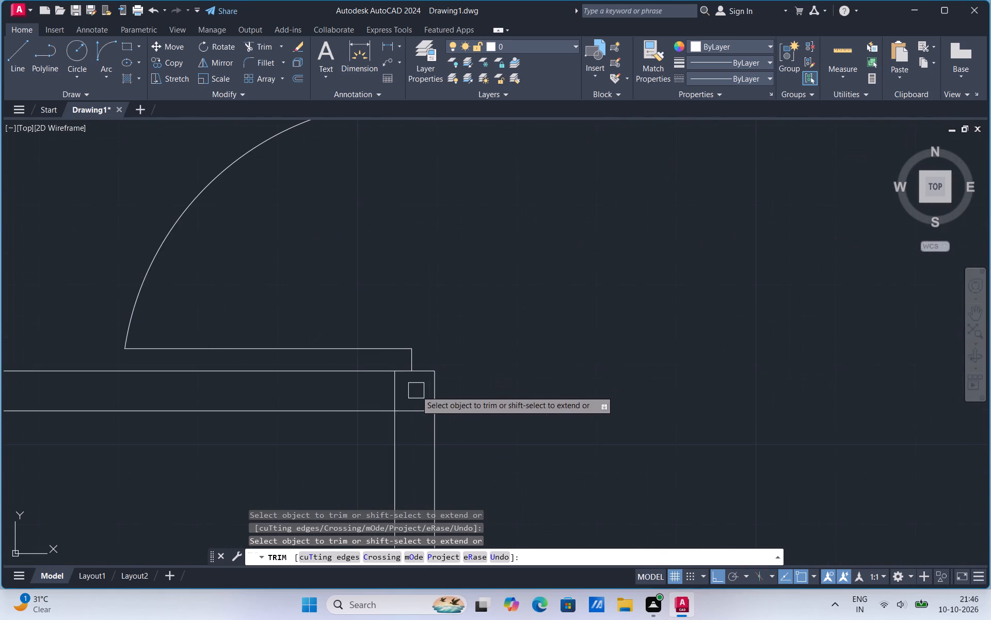
{"action": "left_click", "coordinate": [396, 393]}
{"action": "left_click", "coordinate": [415, 409]}
{"action": "scroll", "coordinate": [461, 389], "scroll_direction": "down", "scroll_amount": 4}
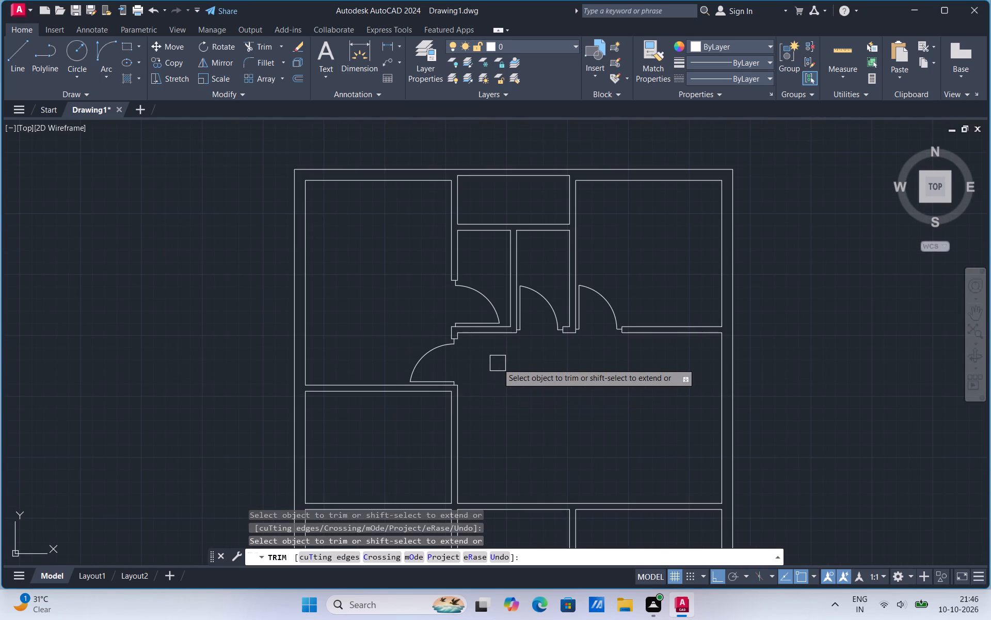
{"action": "scroll", "coordinate": [498, 363], "scroll_direction": "down", "scroll_amount": 3}
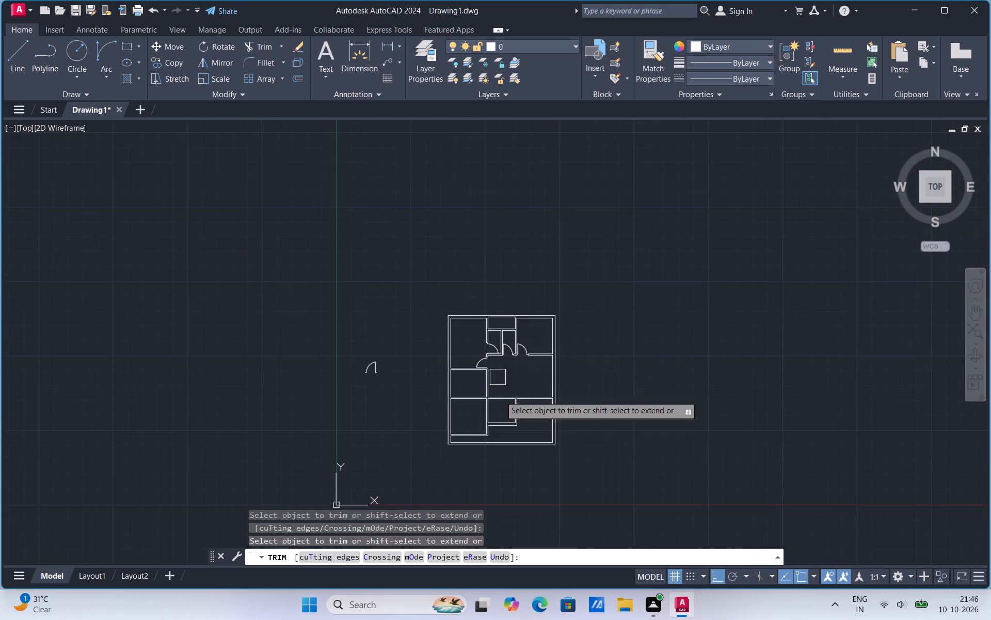
{"action": "scroll", "coordinate": [497, 422], "scroll_direction": "up", "scroll_amount": 3}
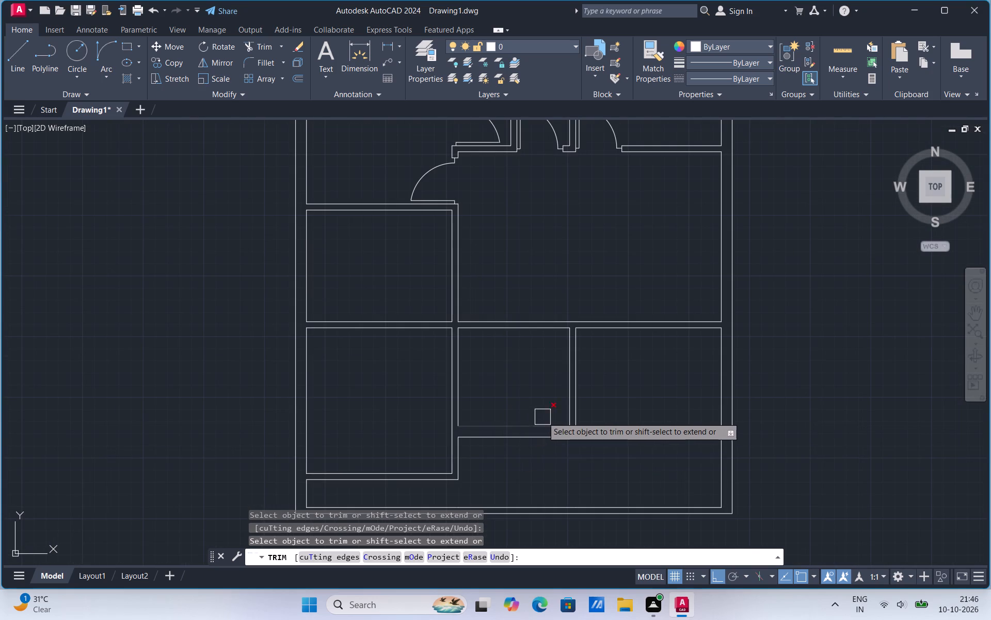
{"action": "scroll", "coordinate": [542, 417], "scroll_direction": "down", "scroll_amount": 2}
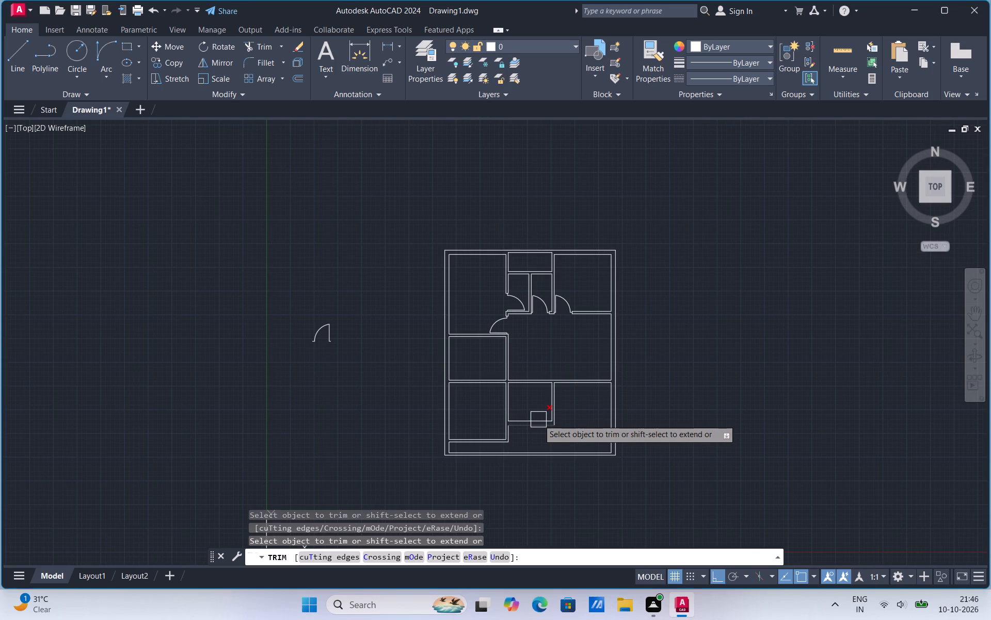
{"action": "scroll", "coordinate": [482, 353], "scroll_direction": "up", "scroll_amount": 1}
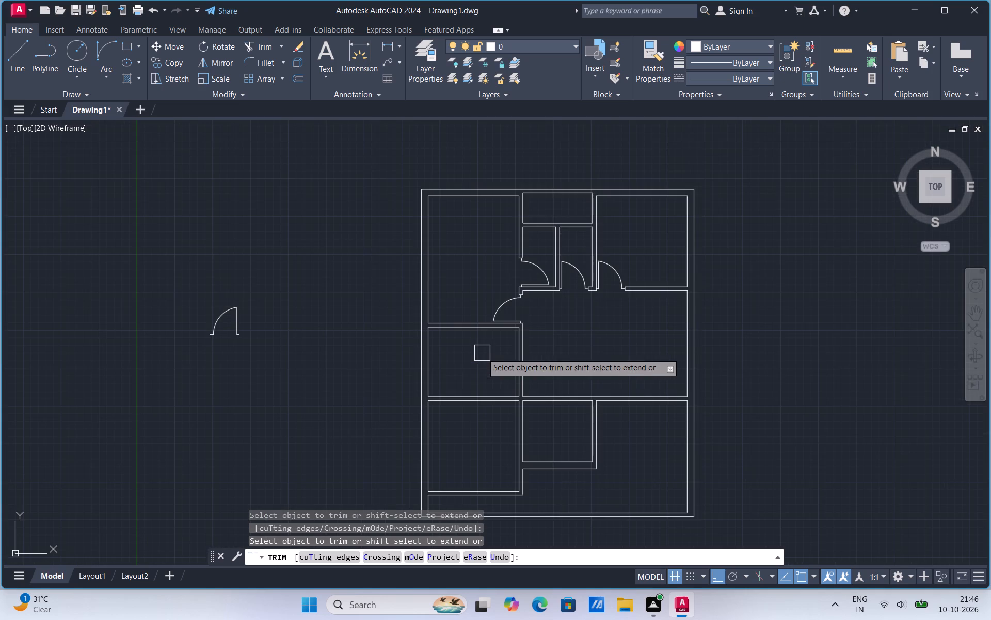
{"action": "key", "text": "Escape"}
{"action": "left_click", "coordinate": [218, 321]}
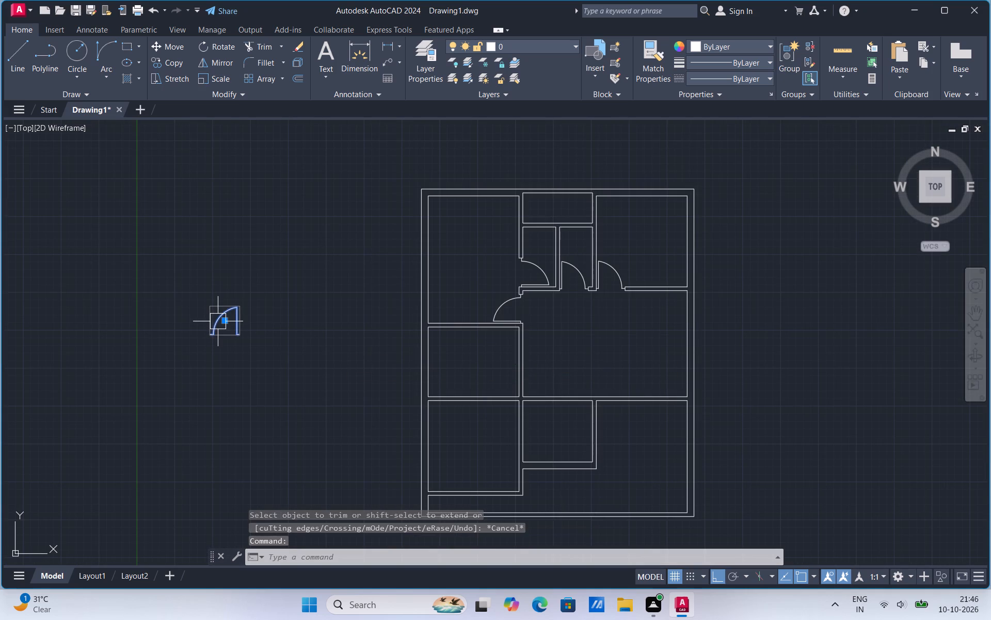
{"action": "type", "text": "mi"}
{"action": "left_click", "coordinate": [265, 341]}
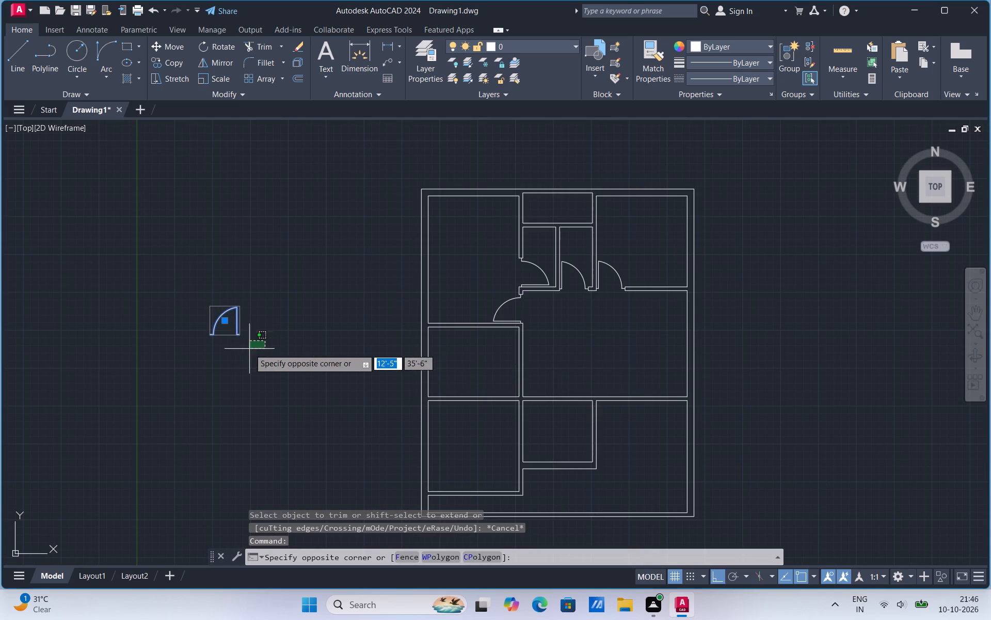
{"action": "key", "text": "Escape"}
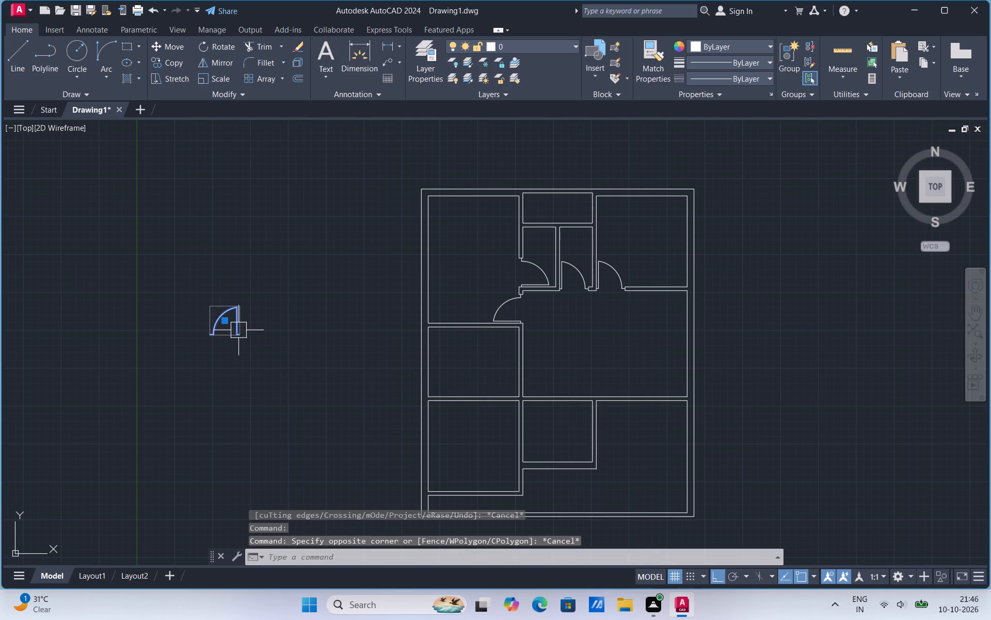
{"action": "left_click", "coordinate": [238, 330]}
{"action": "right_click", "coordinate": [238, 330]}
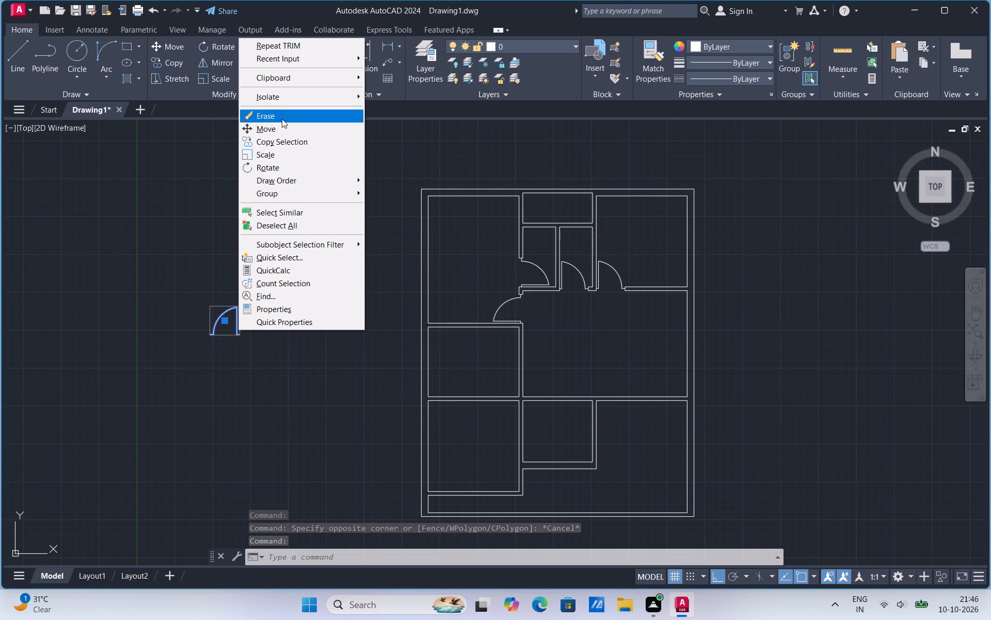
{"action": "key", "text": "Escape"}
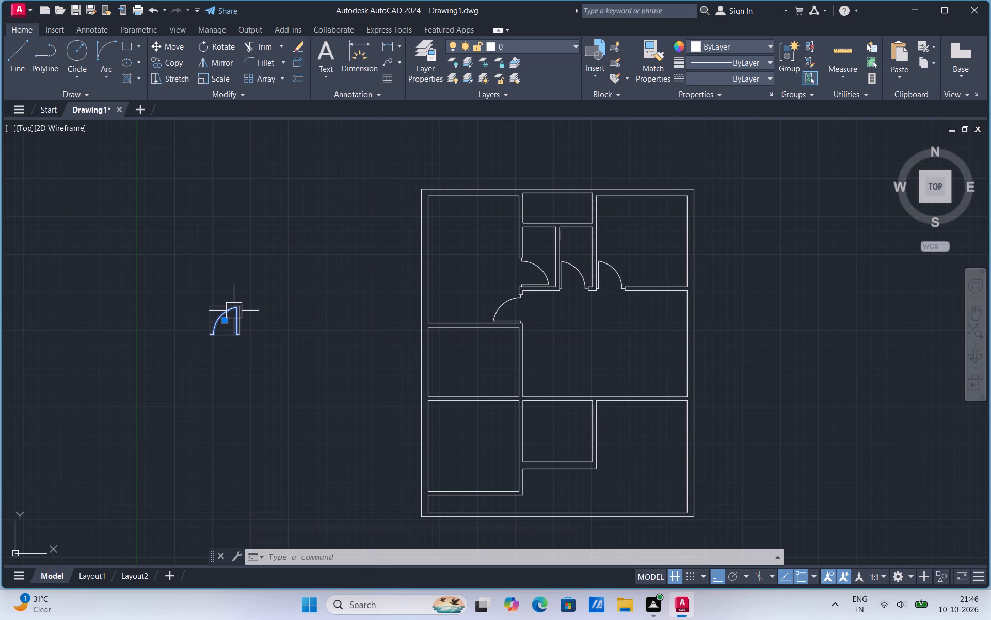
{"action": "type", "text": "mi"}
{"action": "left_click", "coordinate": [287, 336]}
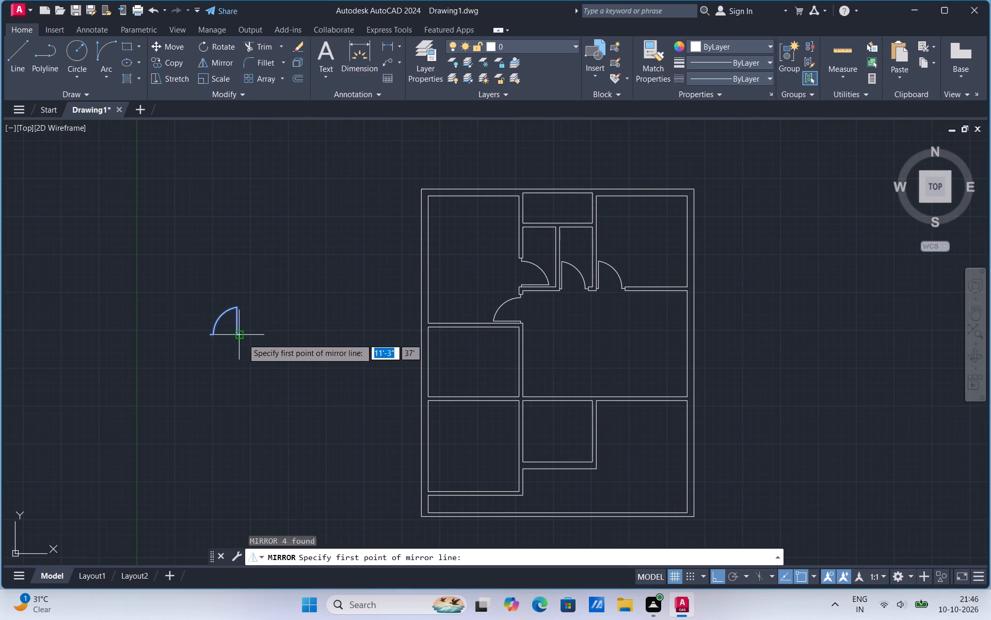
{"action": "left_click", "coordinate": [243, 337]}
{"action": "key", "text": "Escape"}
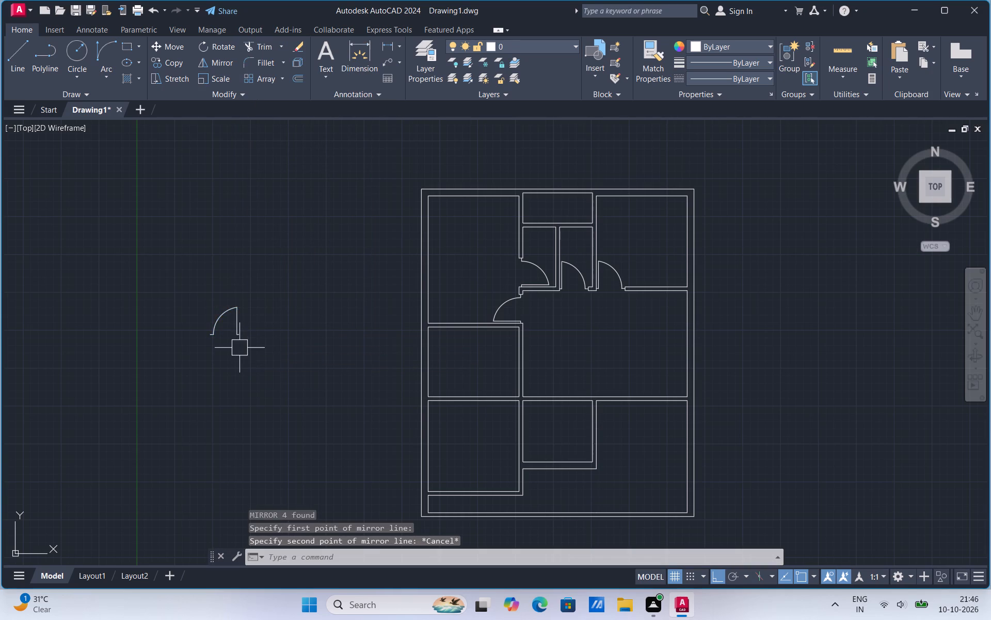
Rotate the spare door symbol outside the plan 180° about its right stub end.
{"action": "left_click", "coordinate": [239, 336]}
{"action": "right_click", "coordinate": [239, 336]}
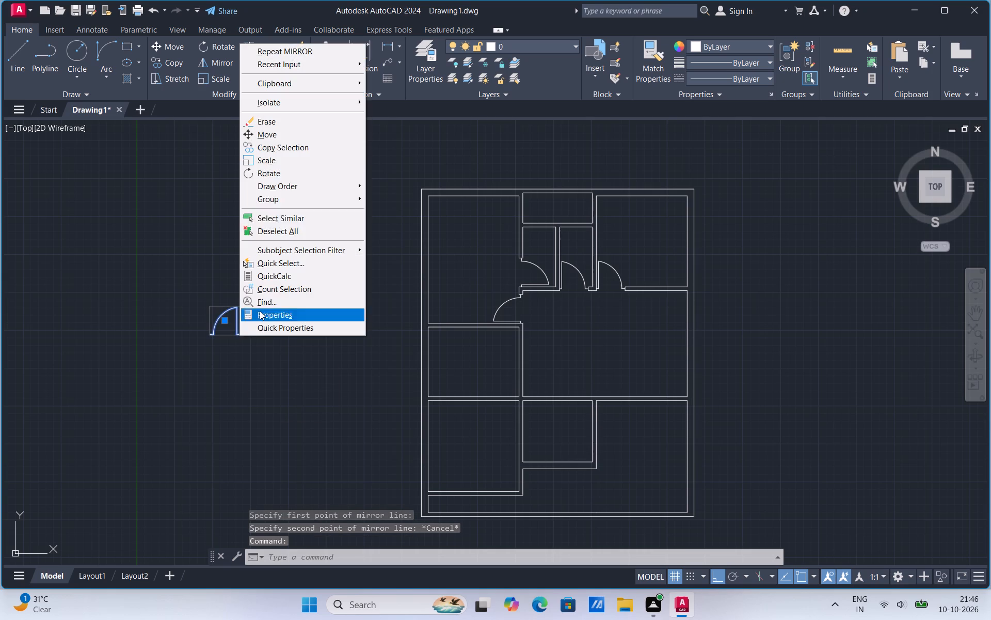
{"action": "left_click", "coordinate": [272, 173]}
{"action": "left_click", "coordinate": [241, 337]}
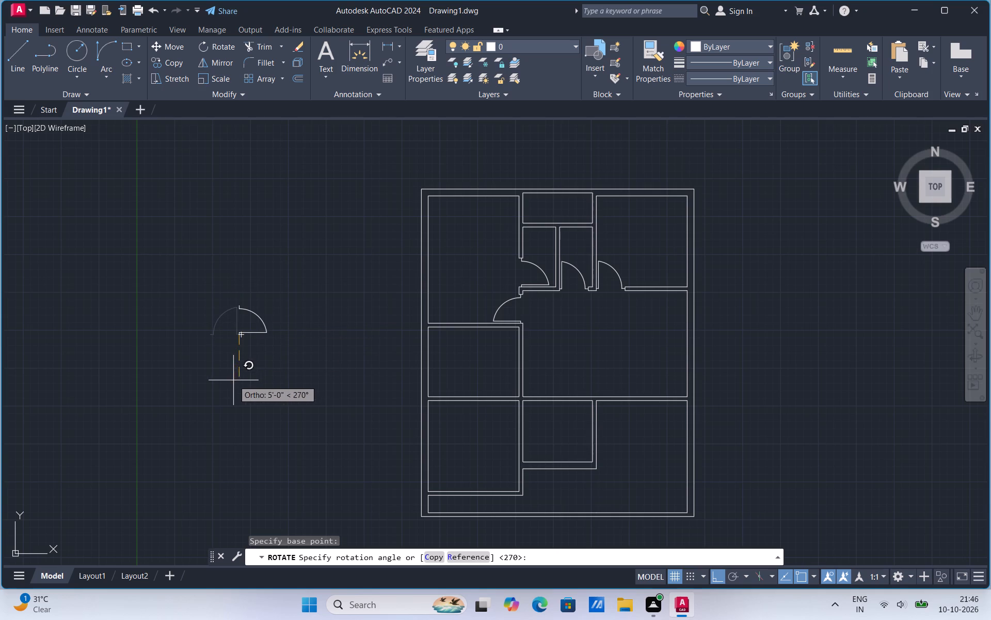
{"action": "left_click", "coordinate": [226, 329]}
Move the spare door symbol into the wall above the lower-centre small room, its hinge-side stub end against the partition, midway through the wall thickness.
{"action": "left_click", "coordinate": [260, 348]}
{"action": "right_click", "coordinate": [260, 348]}
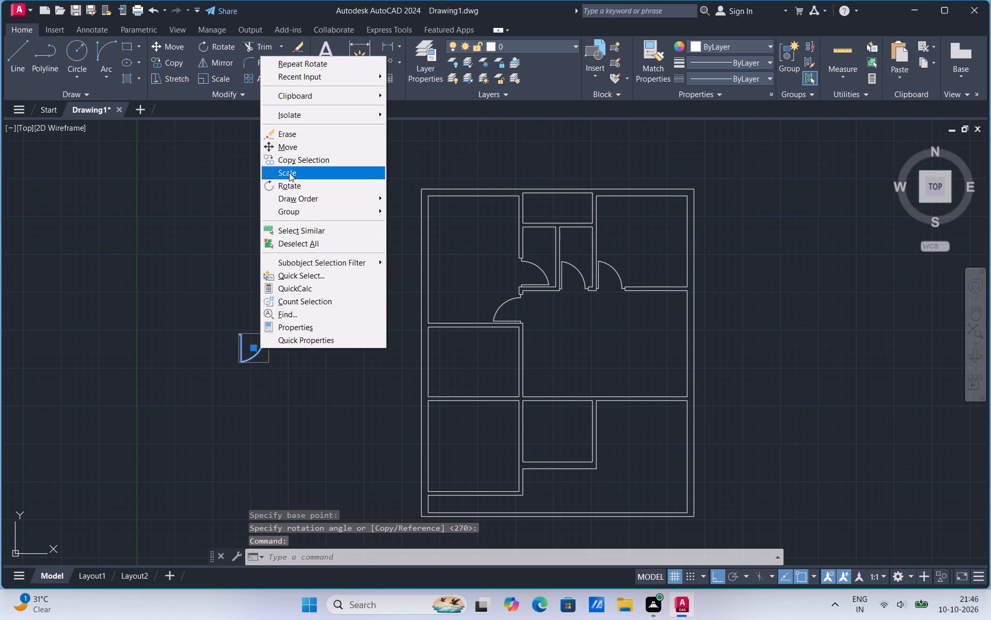
{"action": "left_click", "coordinate": [293, 147]}
{"action": "left_click", "coordinate": [238, 336]}
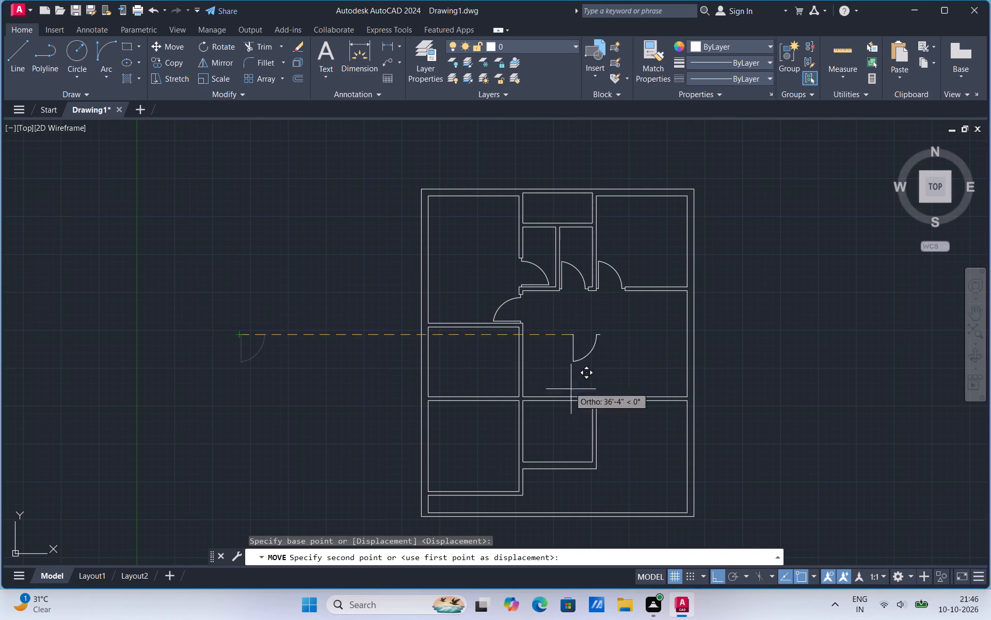
{"action": "left_click", "coordinate": [723, 572]}
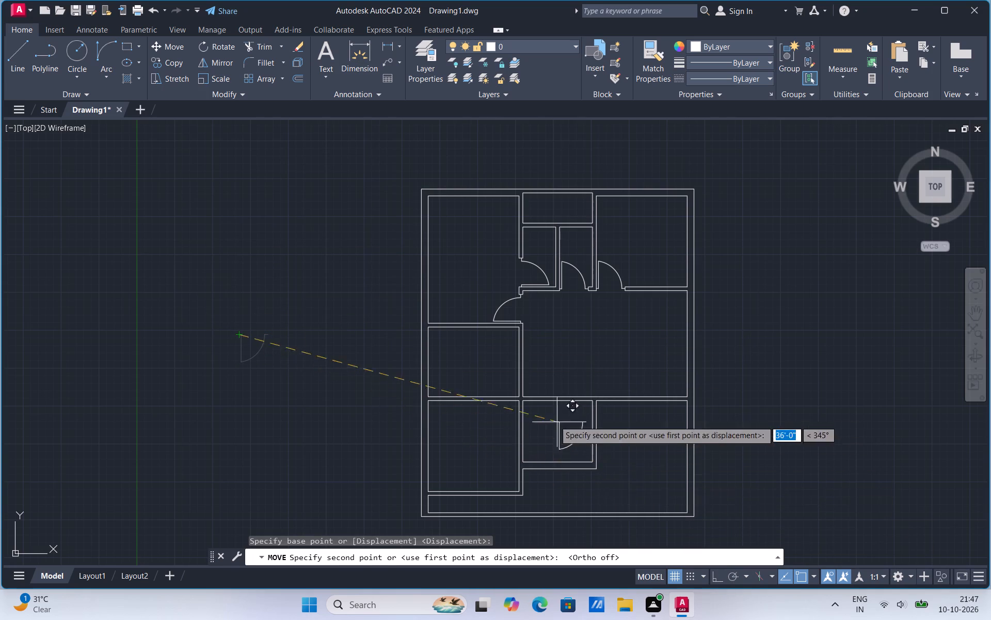
{"action": "scroll", "coordinate": [546, 415], "scroll_direction": "up", "scroll_amount": 3}
{"action": "scroll", "coordinate": [451, 343], "scroll_direction": "up", "scroll_amount": 2}
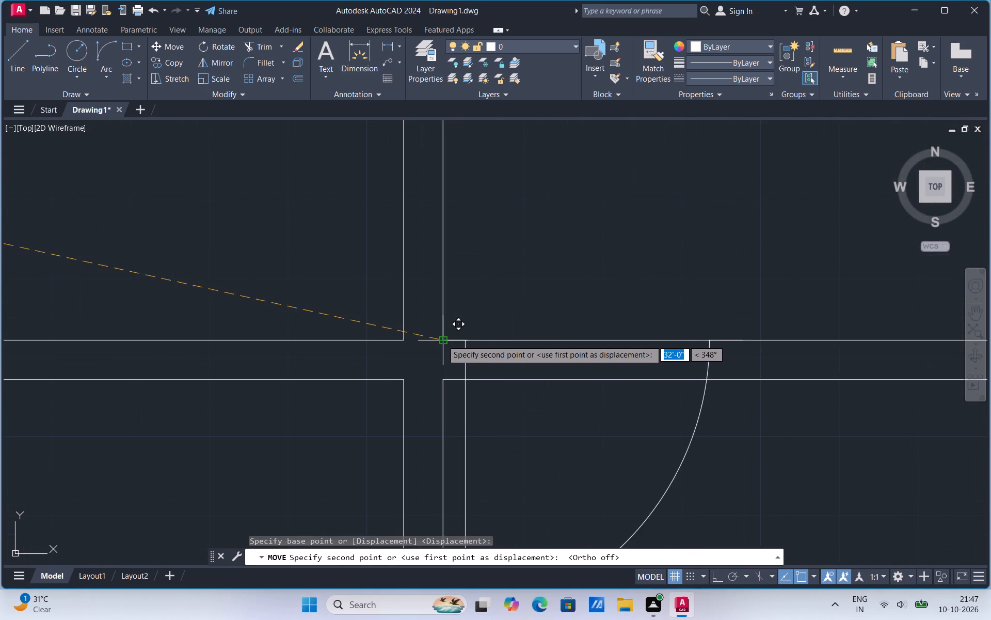
{"action": "left_click", "coordinate": [443, 359]}
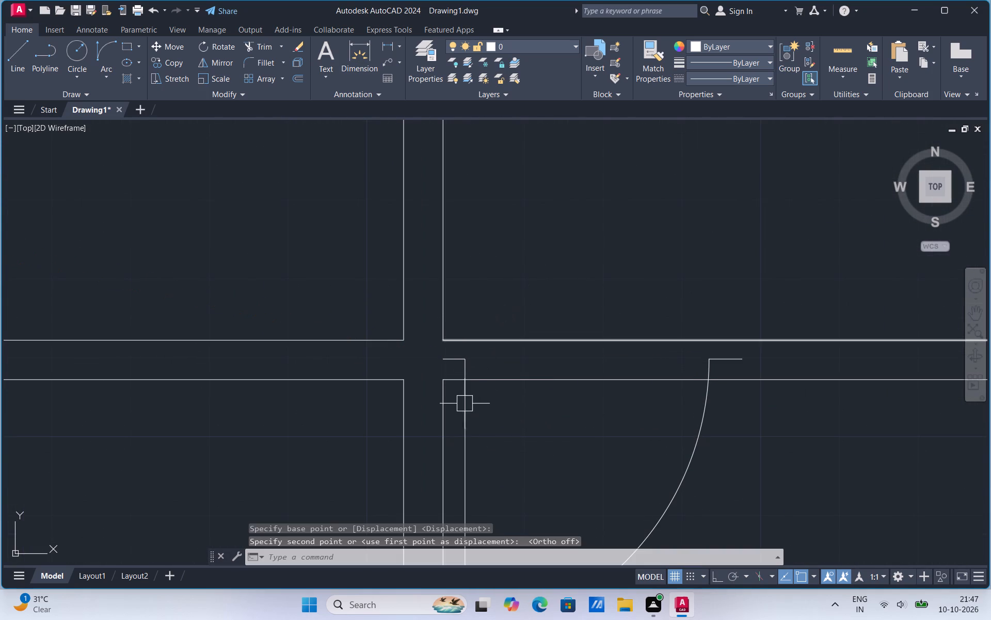
Extend the right face line of the partition beside the new door up across the wall thickness to close the hinge side.
{"action": "type", "text": "ex"}
{"action": "left_click", "coordinate": [507, 430]}
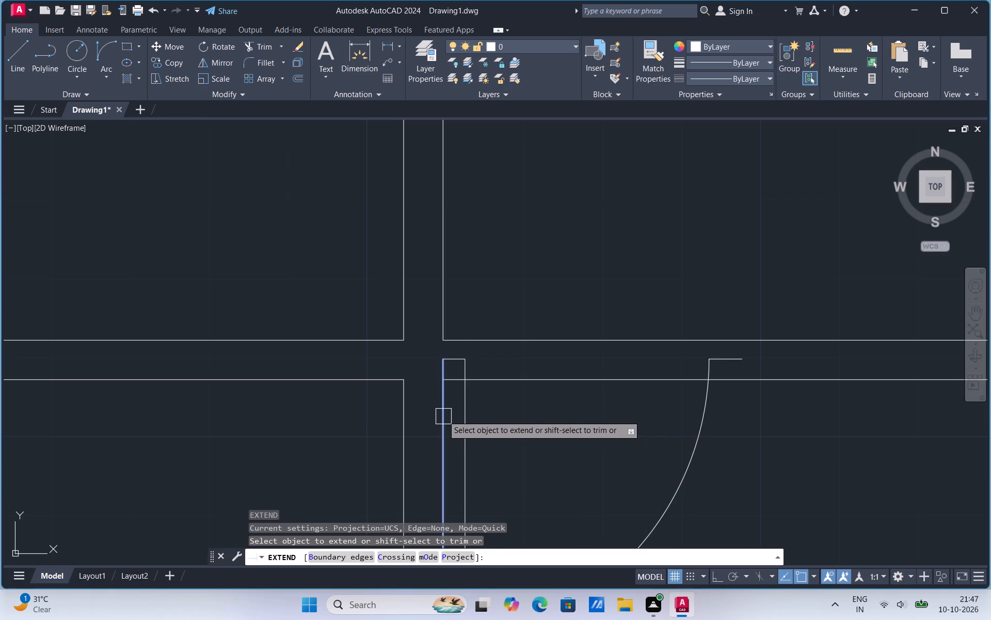
{"action": "left_click", "coordinate": [442, 413]}
{"action": "left_click", "coordinate": [443, 408]}
{"action": "key", "text": "Escape"}
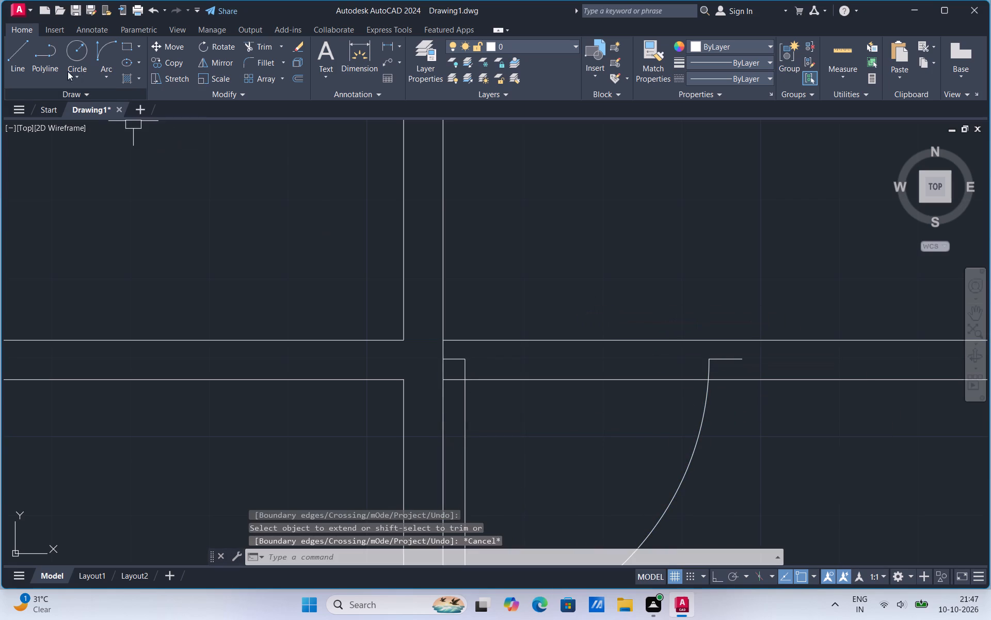
Draw a jamb line at the latch-side stub end of the lower-centre room's door and extend it across the full wall thickness.
{"action": "left_click", "coordinate": [15, 67]}
{"action": "left_click", "coordinate": [740, 358]}
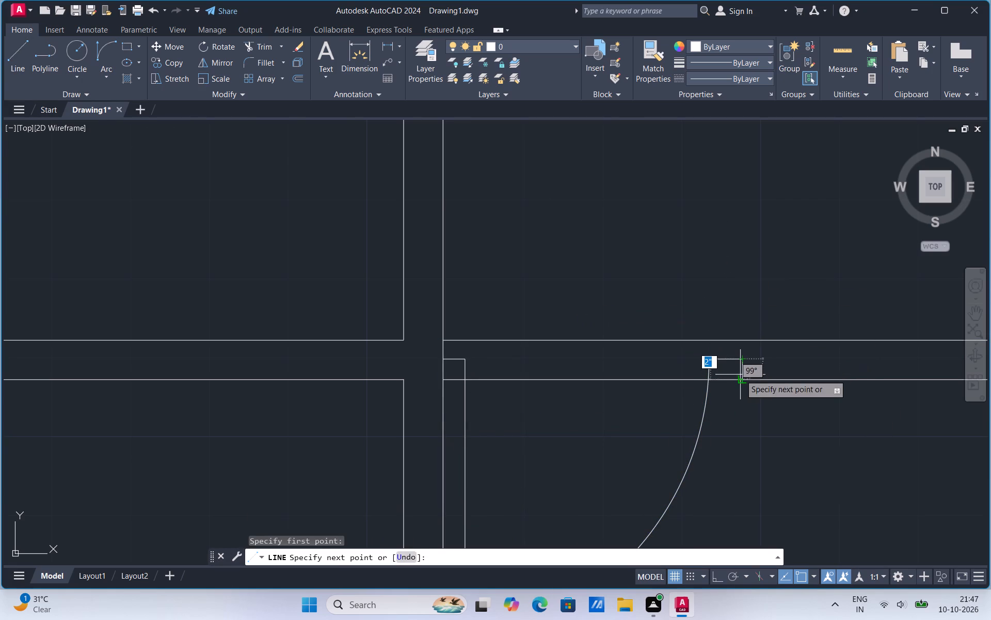
{"action": "left_click", "coordinate": [743, 377]}
{"action": "key", "text": "Escape"}
{"action": "type", "text": "ex"}
{"action": "left_click", "coordinate": [803, 492]}
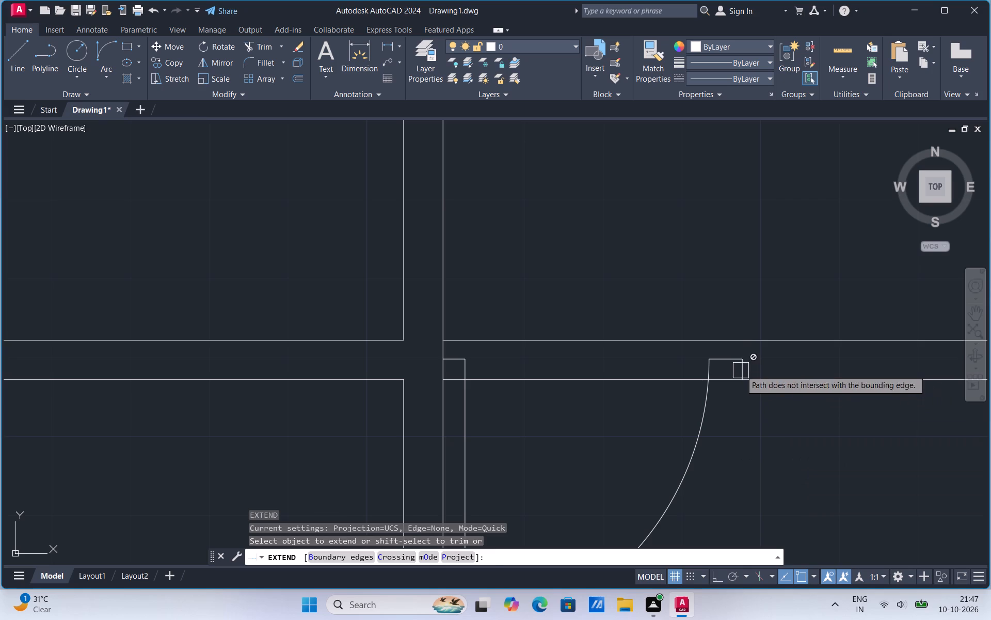
{"action": "left_click", "coordinate": [741, 370]}
{"action": "left_click", "coordinate": [745, 368]}
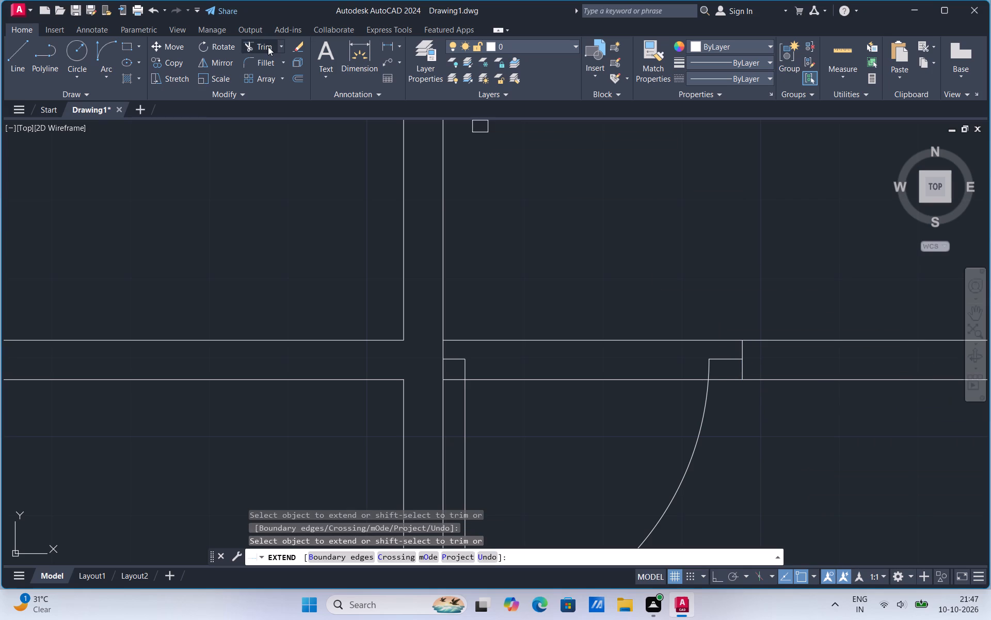
Trim both wall lines across the lower-centre room's door opening, including the short leftovers at its two ends.
{"action": "left_click", "coordinate": [267, 50]}
{"action": "left_click_drag", "start_coordinate": [506, 295], "coordinate": [553, 440]}
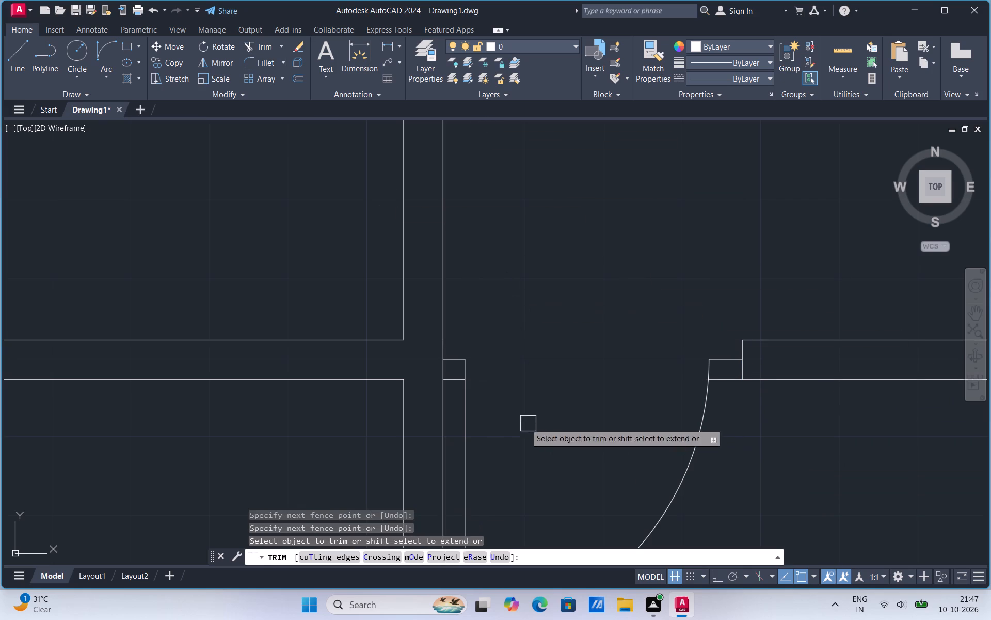
{"action": "scroll", "coordinate": [461, 386], "scroll_direction": "up", "scroll_amount": 2}
{"action": "left_click", "coordinate": [441, 375]}
{"action": "scroll", "coordinate": [441, 375], "scroll_direction": "down", "scroll_amount": 3}
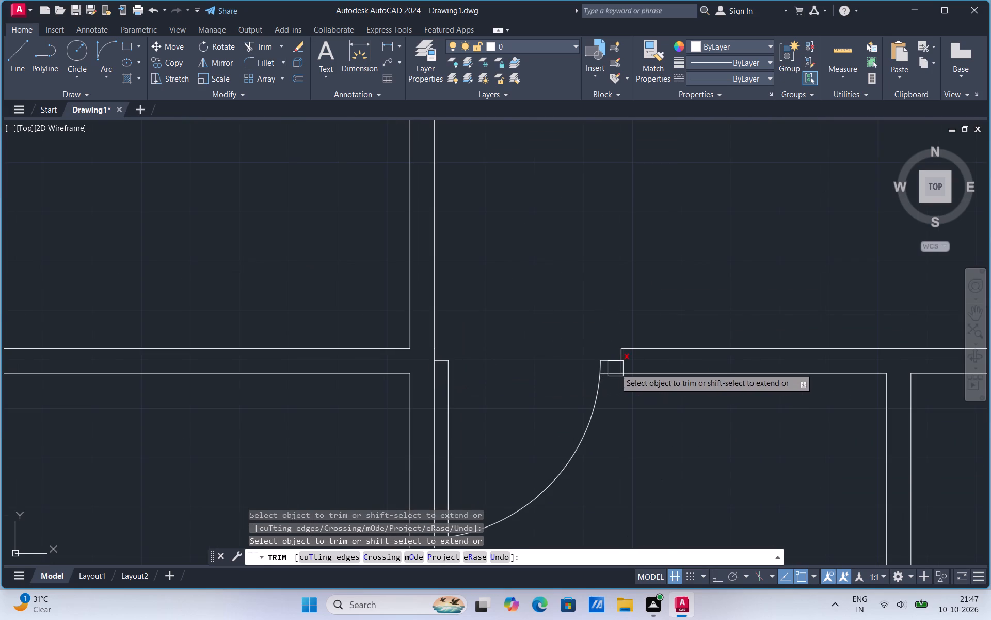
{"action": "scroll", "coordinate": [611, 373], "scroll_direction": "up", "scroll_amount": 1}
{"action": "left_click", "coordinate": [611, 373]}
{"action": "key", "text": "Escape"}
{"action": "scroll", "coordinate": [582, 335], "scroll_direction": "down", "scroll_amount": 4}
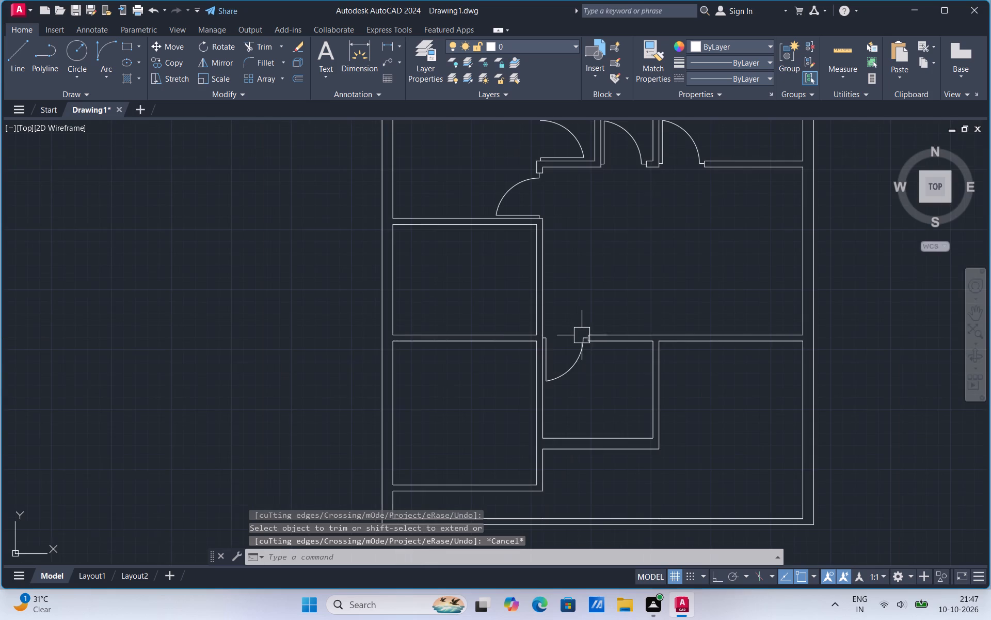
Copy the lower-centre room's door from its latch-side stub end to the partition's left face, in the wall above the lower-left room.
{"action": "scroll", "coordinate": [582, 356], "scroll_direction": "up", "scroll_amount": 1}
{"action": "left_click", "coordinate": [581, 357]}
{"action": "right_click", "coordinate": [581, 357]}
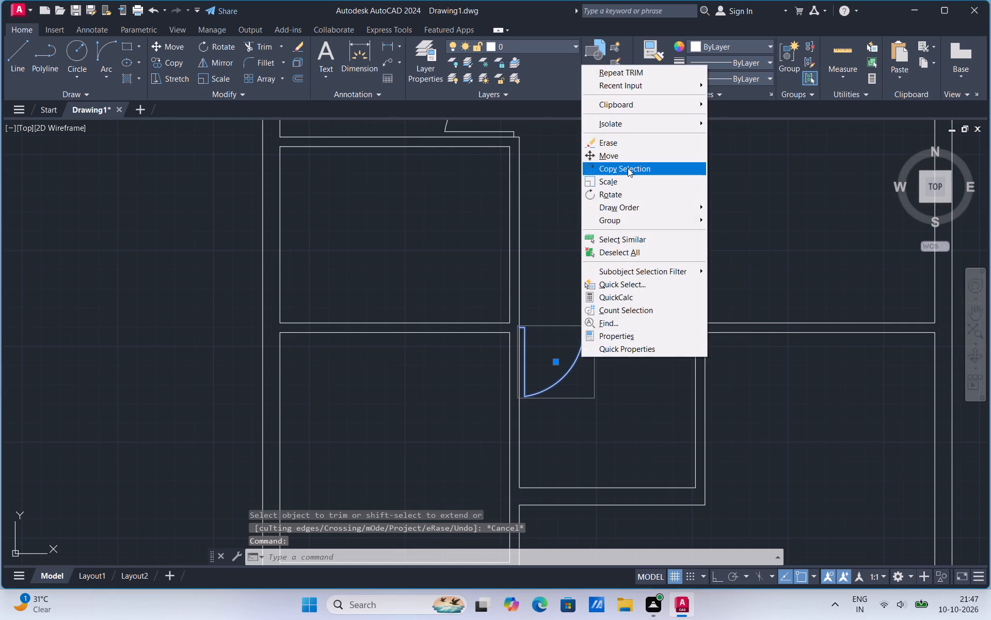
{"action": "left_click", "coordinate": [628, 168]}
{"action": "scroll", "coordinate": [601, 328], "scroll_direction": "up", "scroll_amount": 2}
{"action": "left_click", "coordinate": [573, 325]}
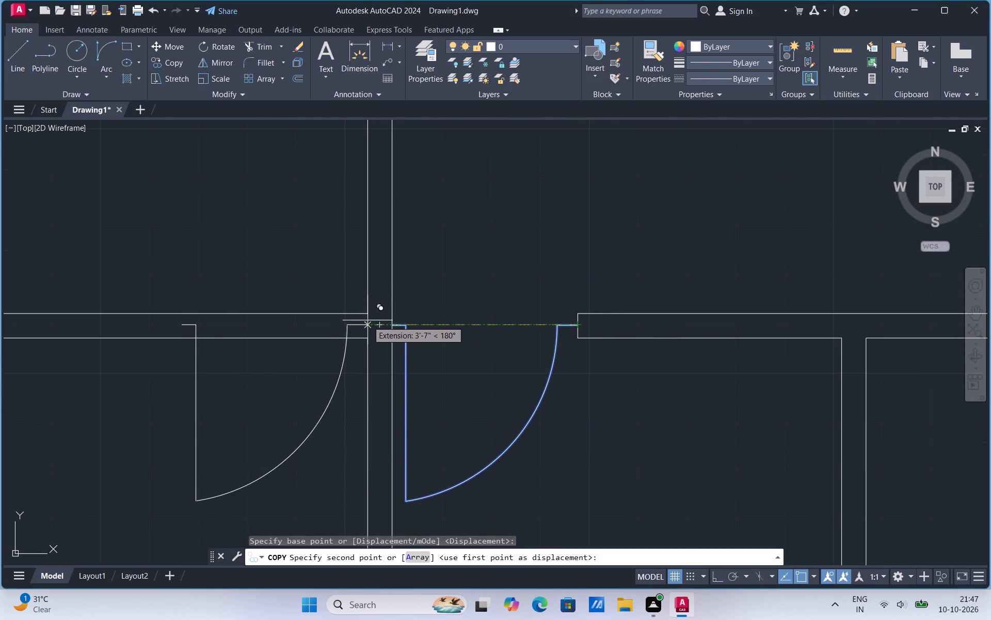
{"action": "left_click", "coordinate": [367, 323]}
{"action": "key", "text": "Escape"}
{"action": "scroll", "coordinate": [634, 314], "scroll_direction": "down", "scroll_amount": 2}
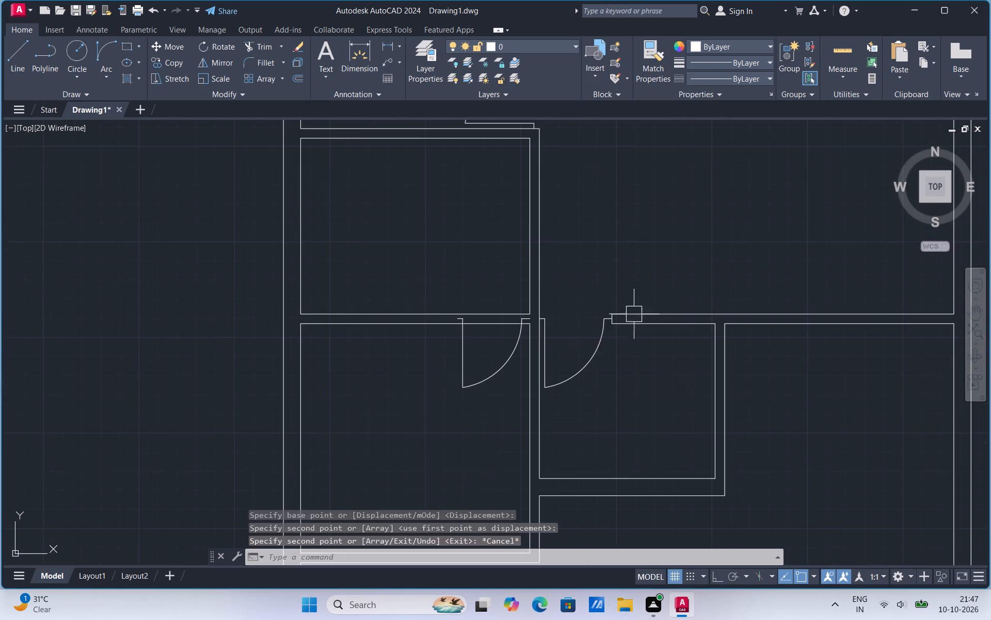
Mirror the copied door about a vertical line through its latch-side stub end, erasing the source.
{"action": "left_click", "coordinate": [505, 365]}
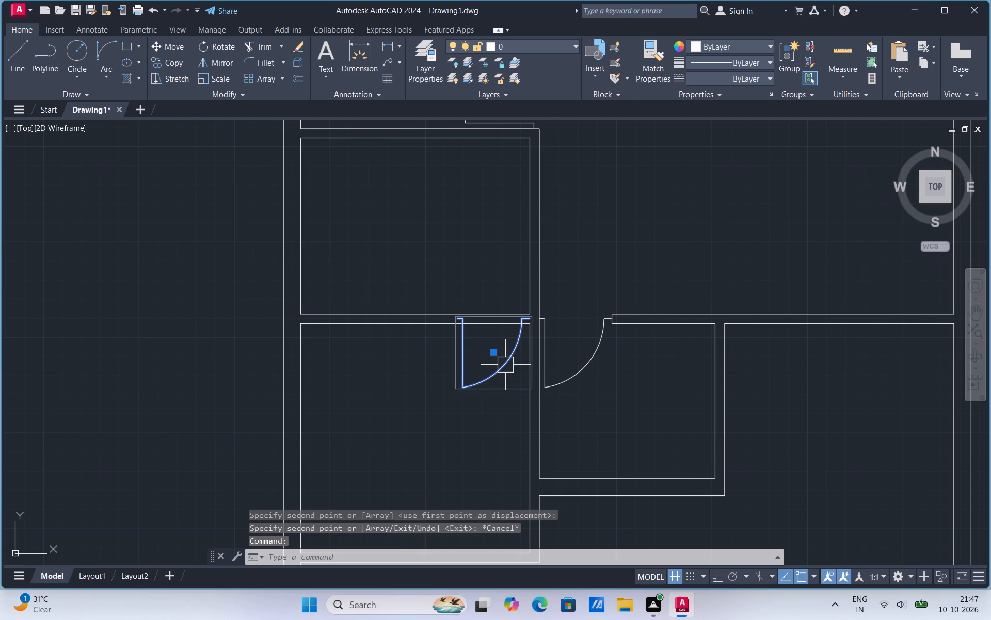
{"action": "type", "text": "mi"}
{"action": "left_click", "coordinate": [552, 391]}
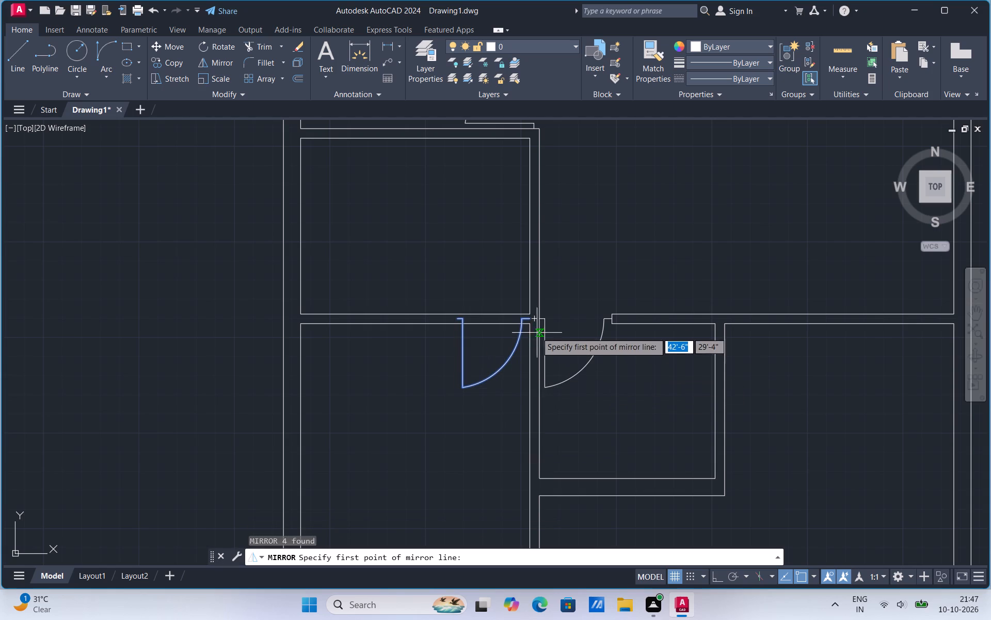
{"action": "left_click", "coordinate": [527, 317]}
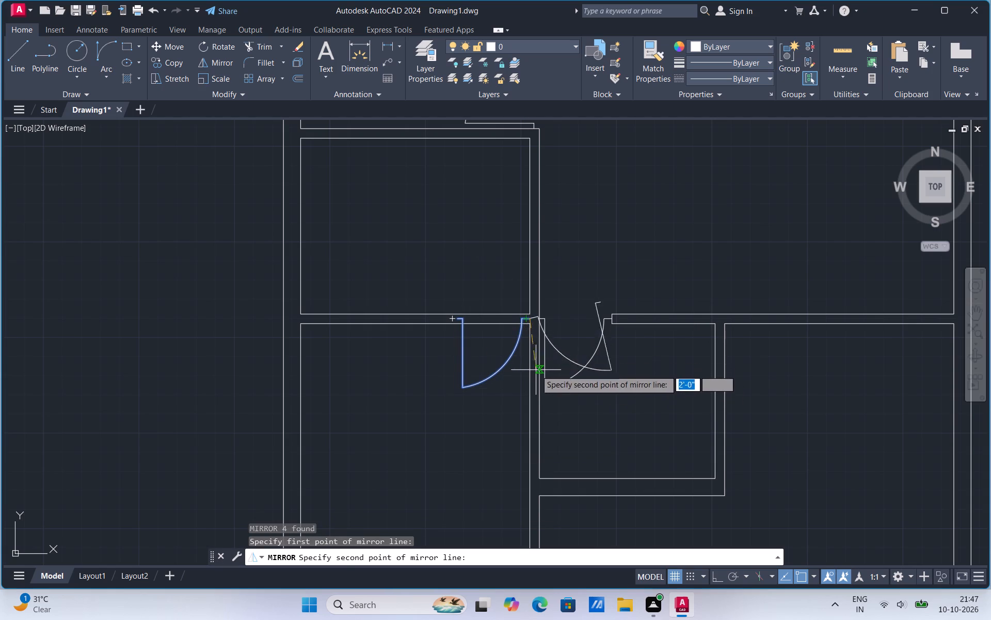
{"action": "left_click", "coordinate": [714, 575]}
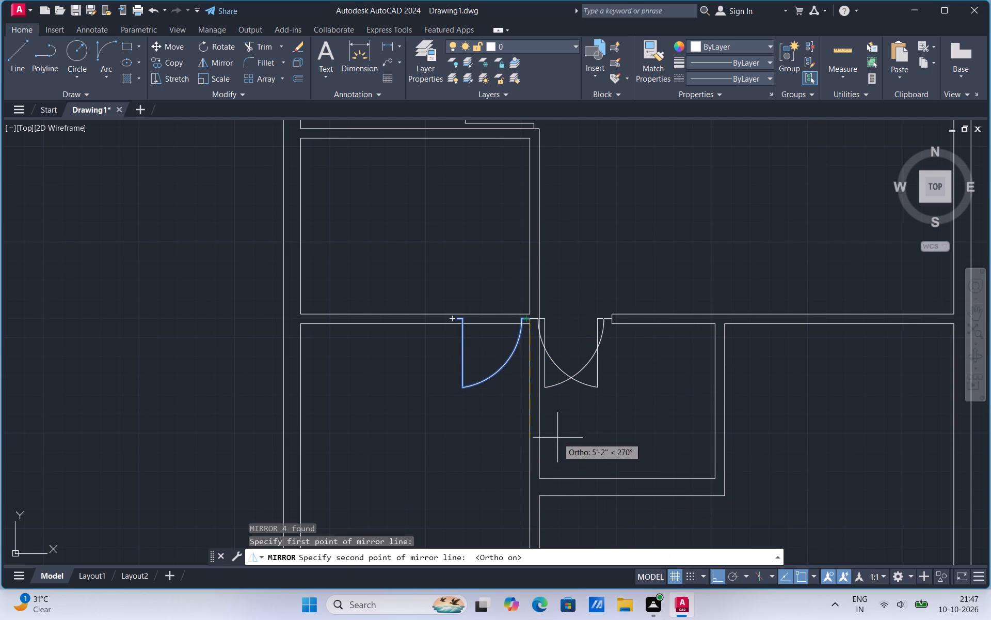
{"action": "left_click", "coordinate": [551, 416]}
{"action": "left_click_drag", "start_coordinate": [565, 445], "coordinate": [551, 416]}
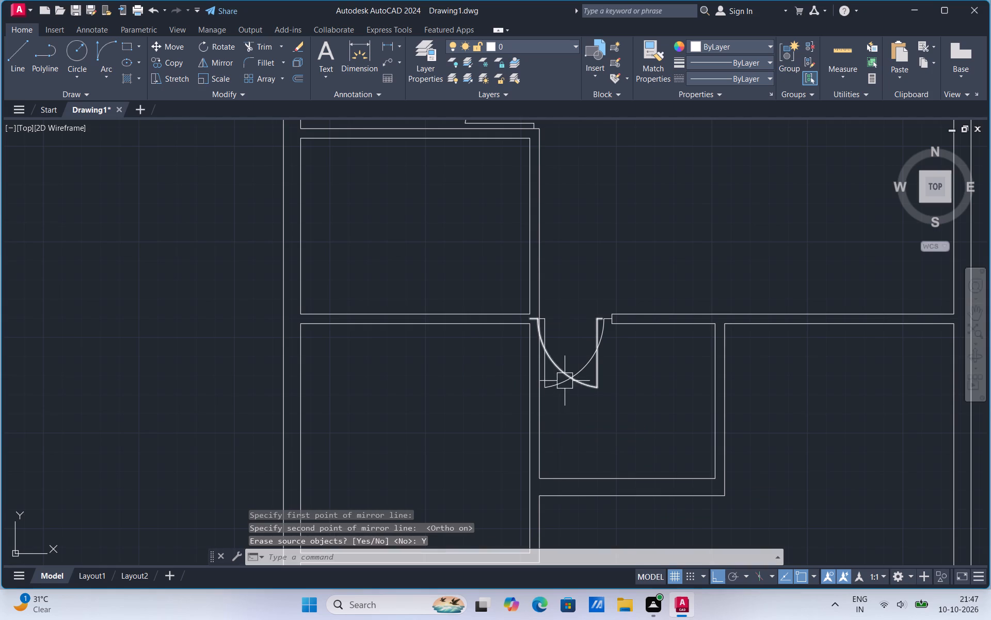
Move the mirrored door so its hinge-side stub end meets the partition's left face in the wall above the lower-left room.
{"action": "left_click", "coordinate": [571, 384]}
{"action": "right_click", "coordinate": [571, 384]}
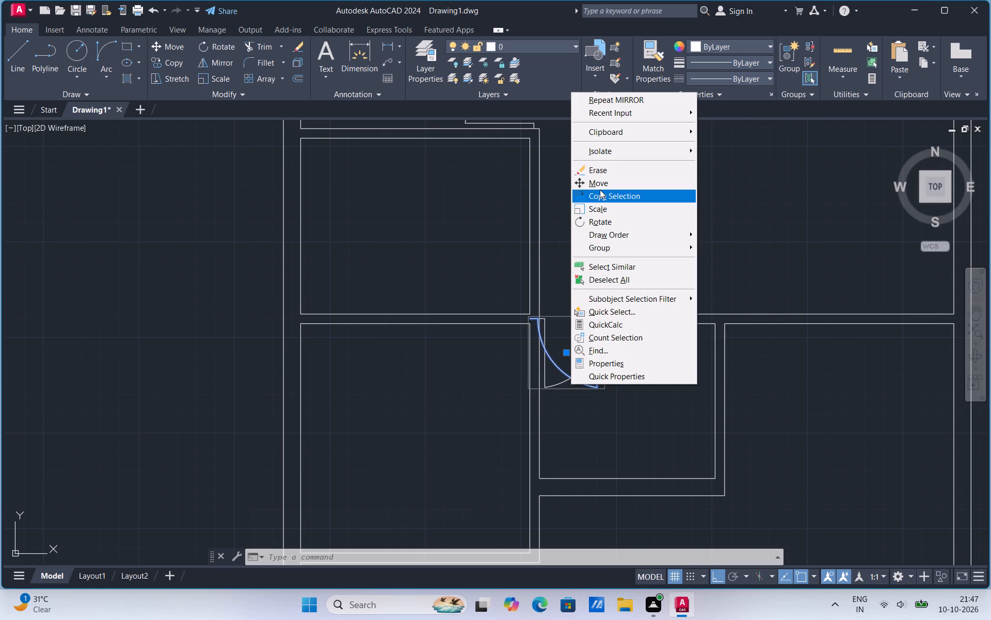
{"action": "left_click", "coordinate": [604, 183]}
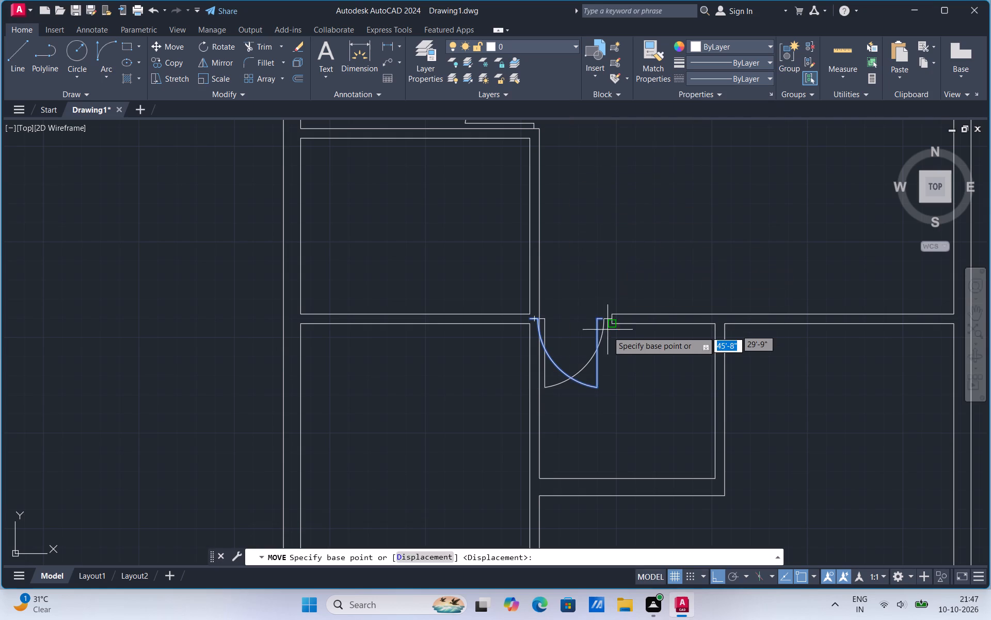
{"action": "scroll", "coordinate": [608, 332], "scroll_direction": "up", "scroll_amount": 2}
{"action": "left_click", "coordinate": [593, 300]}
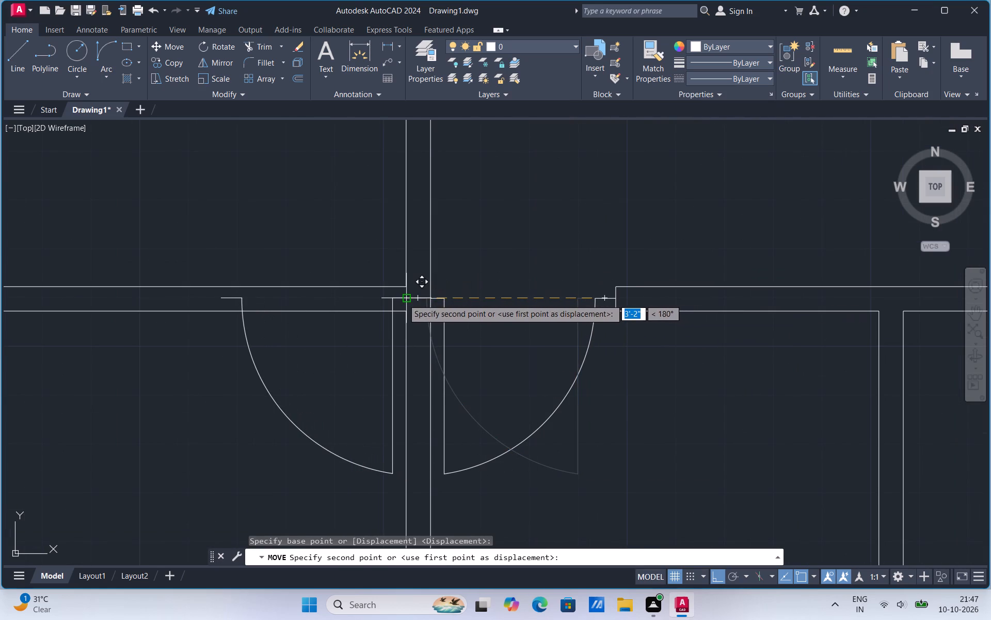
{"action": "left_click", "coordinate": [403, 299]}
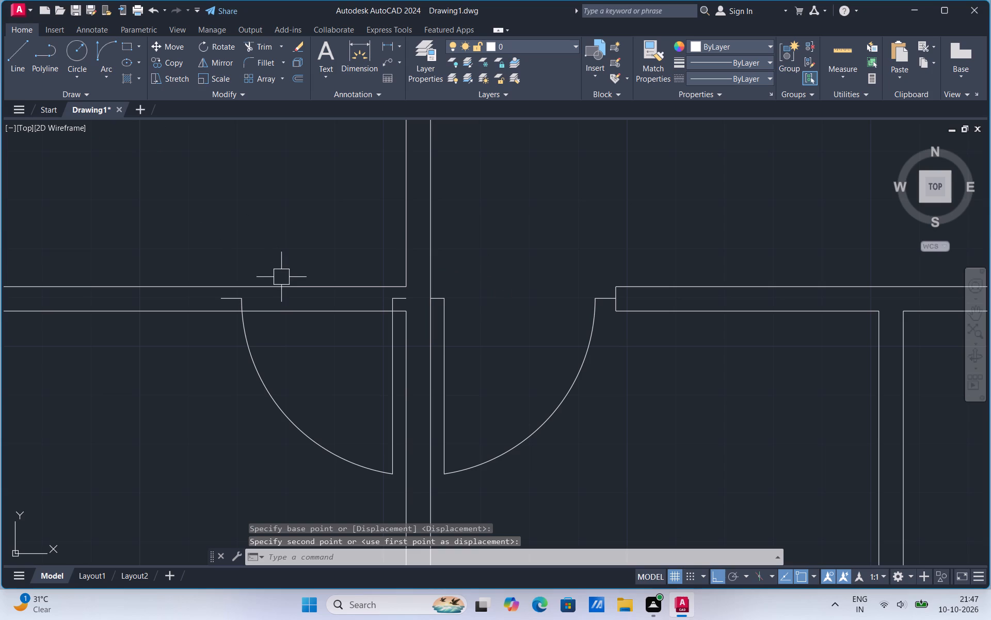
Extend the partition's left face line down across the wall thickness at the lower-left room's door hinge.
{"action": "type", "text": "ex"}
{"action": "left_click", "coordinate": [337, 306]}
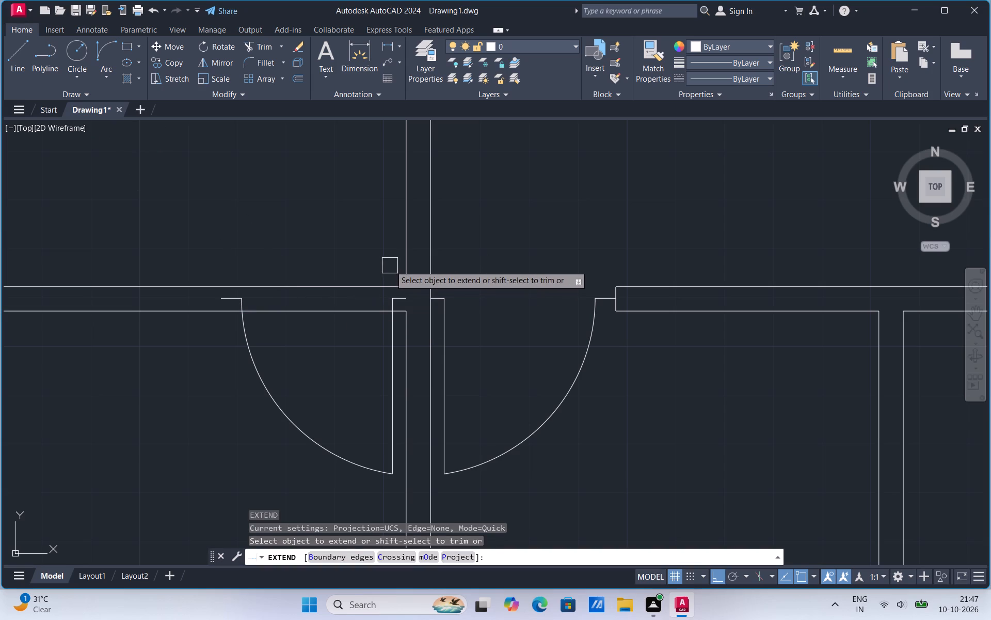
{"action": "left_click", "coordinate": [401, 270]}
{"action": "left_click", "coordinate": [402, 276]}
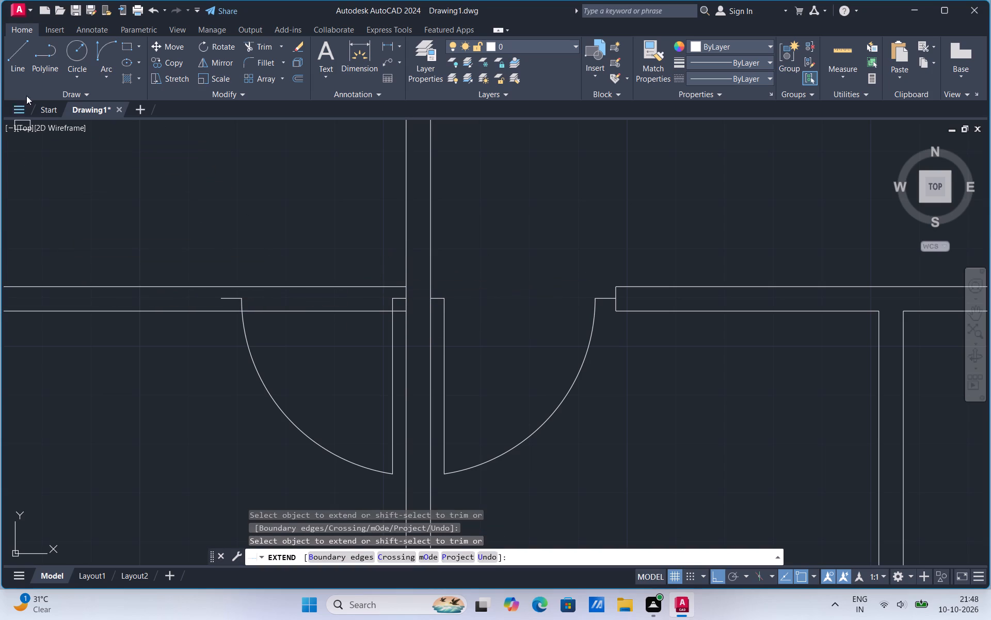
Draw a jamb line at the latch-side stub end of the lower-left room's door and extend it across the full wall thickness.
{"action": "left_click", "coordinate": [17, 65]}
{"action": "left_click", "coordinate": [221, 299]}
{"action": "left_click", "coordinate": [222, 286]}
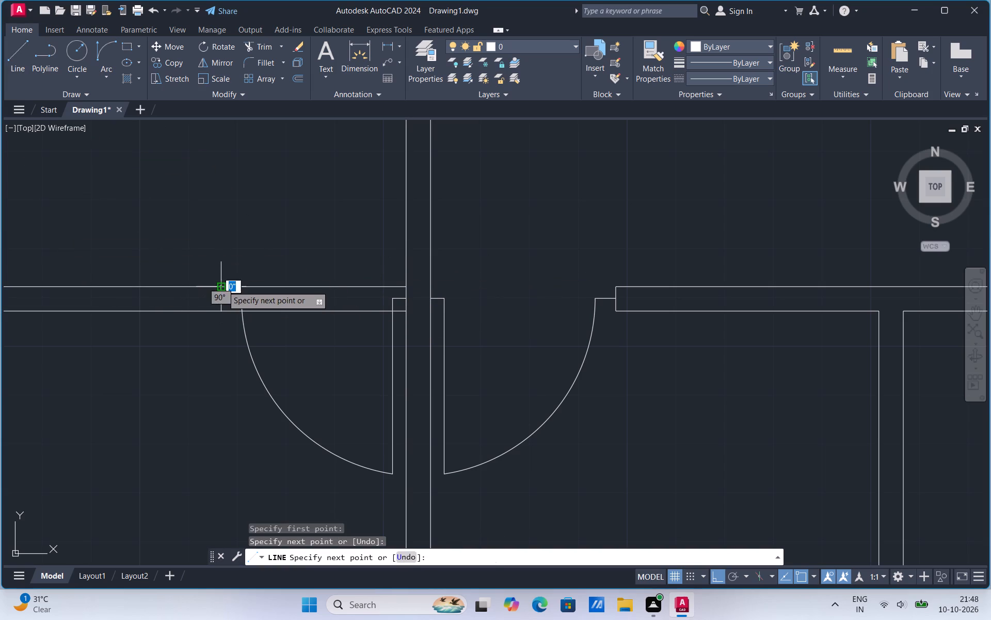
{"action": "key", "text": "Escape"}
{"action": "type", "text": "ex"}
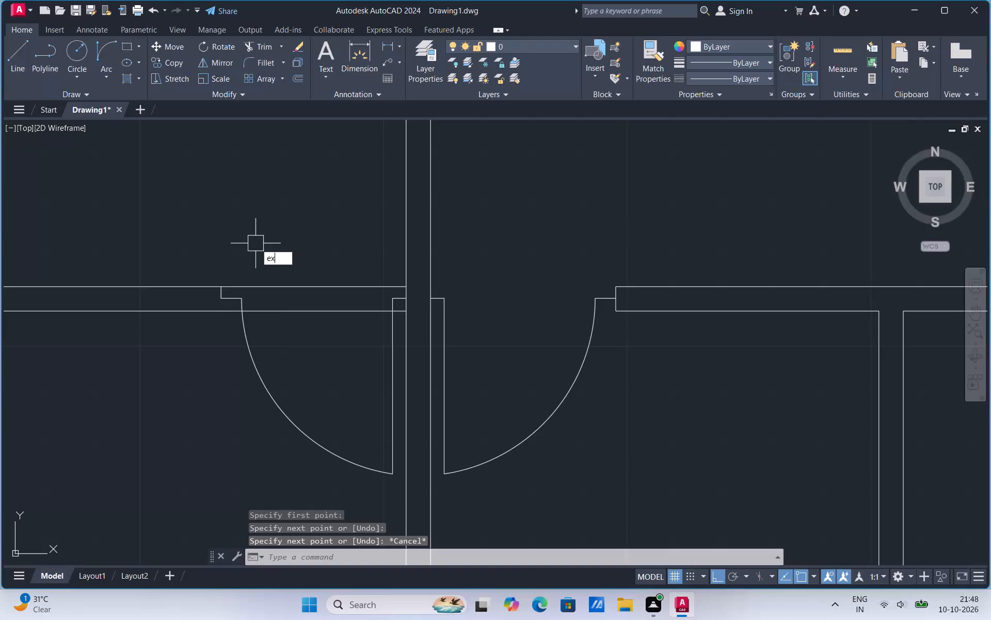
{"action": "left_click", "coordinate": [301, 270]}
{"action": "scroll", "coordinate": [217, 292], "scroll_direction": "up", "scroll_amount": 2}
{"action": "left_click", "coordinate": [225, 291]}
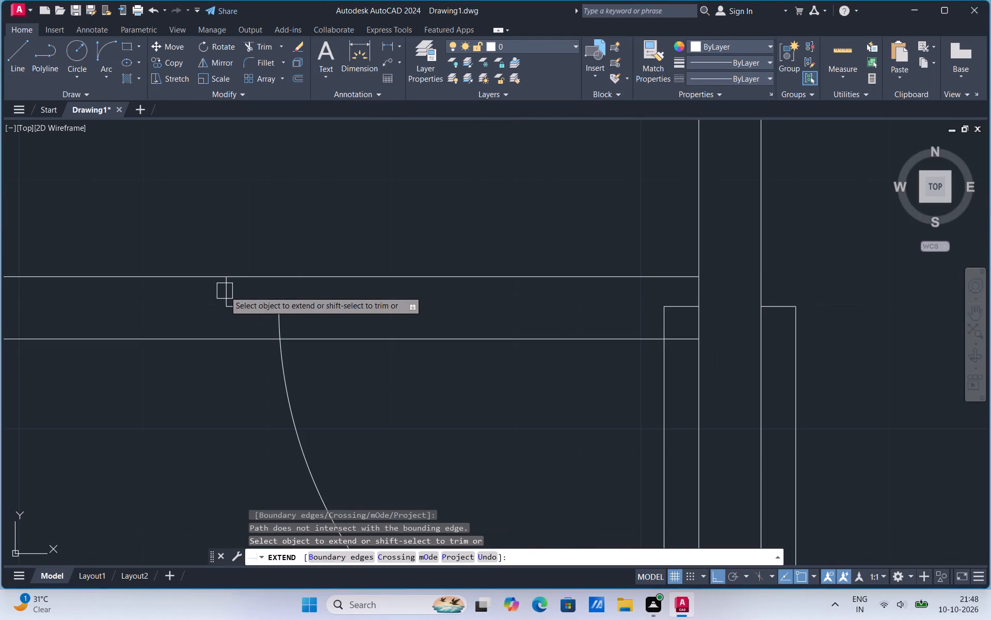
{"action": "left_click", "coordinate": [228, 293]}
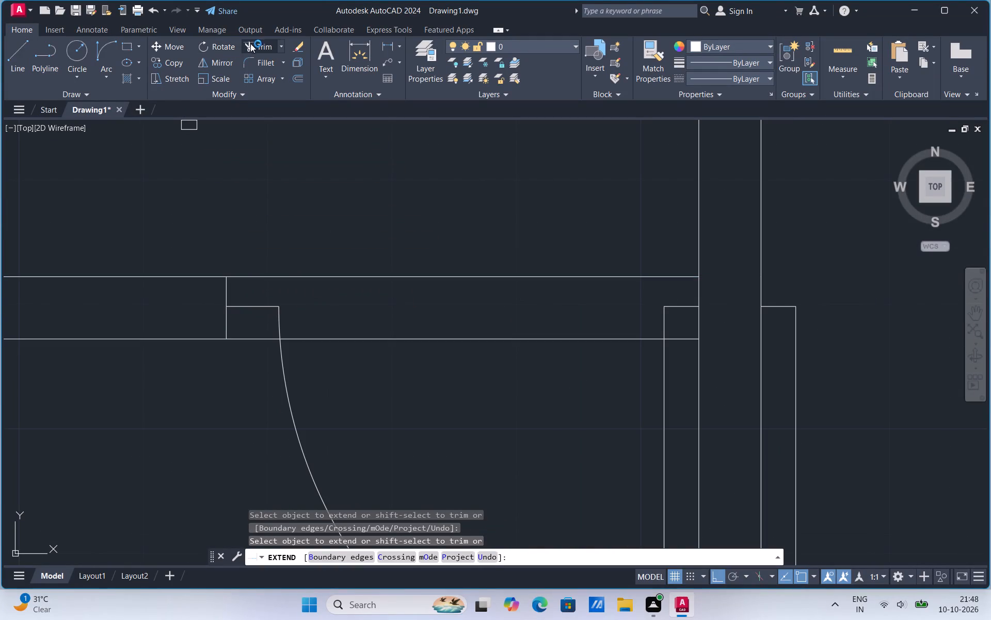
Trim both wall lines across the lower-left room's door opening, including the short leftovers at its two ends.
{"action": "left_click", "coordinate": [262, 49]}
{"action": "left_click", "coordinate": [264, 48]}
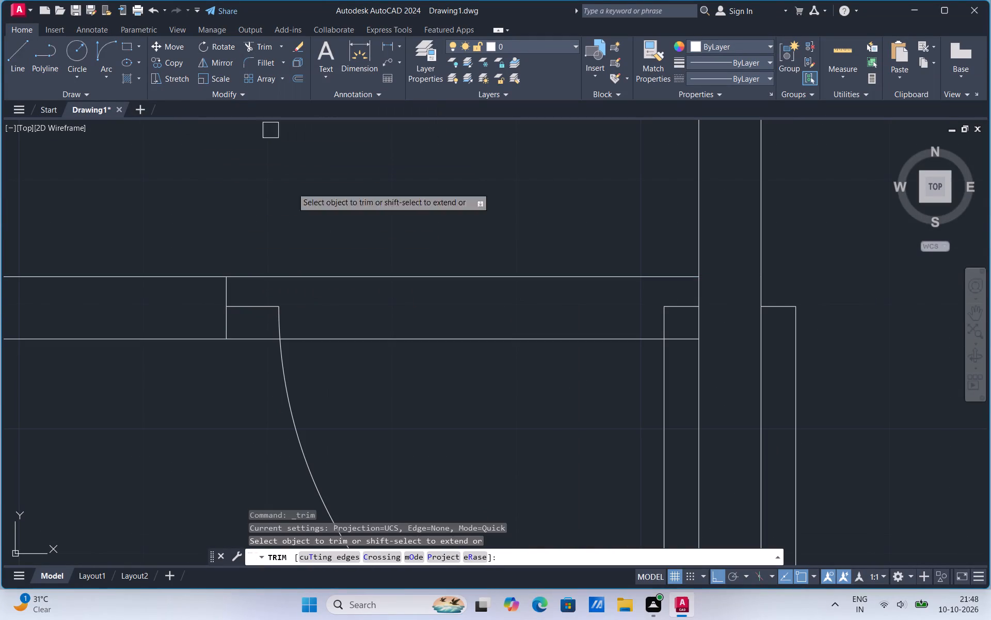
{"action": "left_click_drag", "start_coordinate": [318, 244], "coordinate": [379, 369]}
{"action": "left_click", "coordinate": [255, 333]}
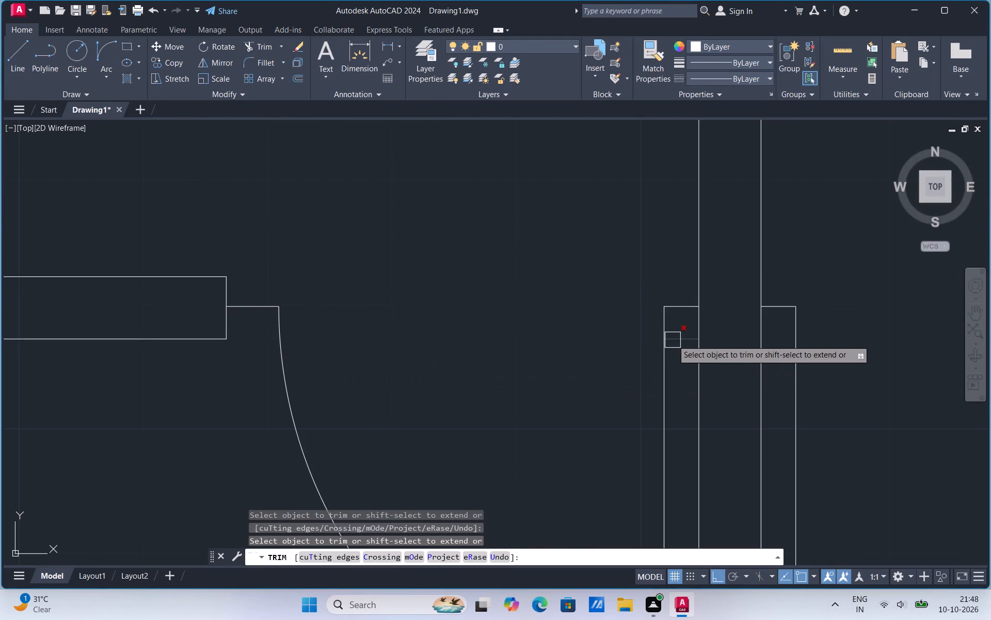
{"action": "left_click", "coordinate": [678, 339]}
{"action": "scroll", "coordinate": [579, 352], "scroll_direction": "down", "scroll_amount": 4}
{"action": "scroll", "coordinate": [371, 328], "scroll_direction": "down", "scroll_amount": 3}
{"action": "scroll", "coordinate": [505, 351], "scroll_direction": "up", "scroll_amount": 2}
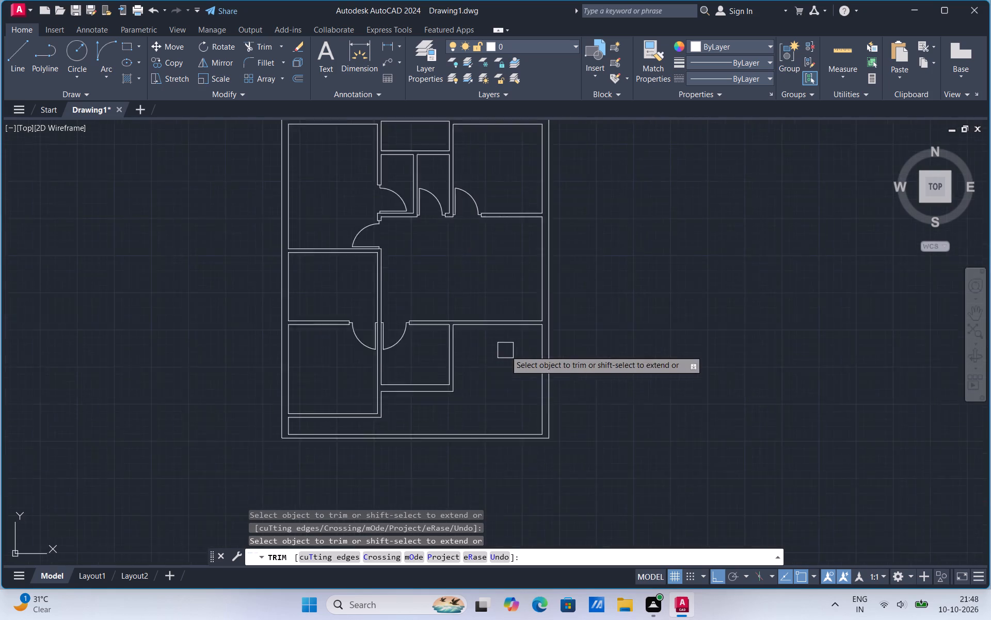
{"action": "key", "text": "Escape"}
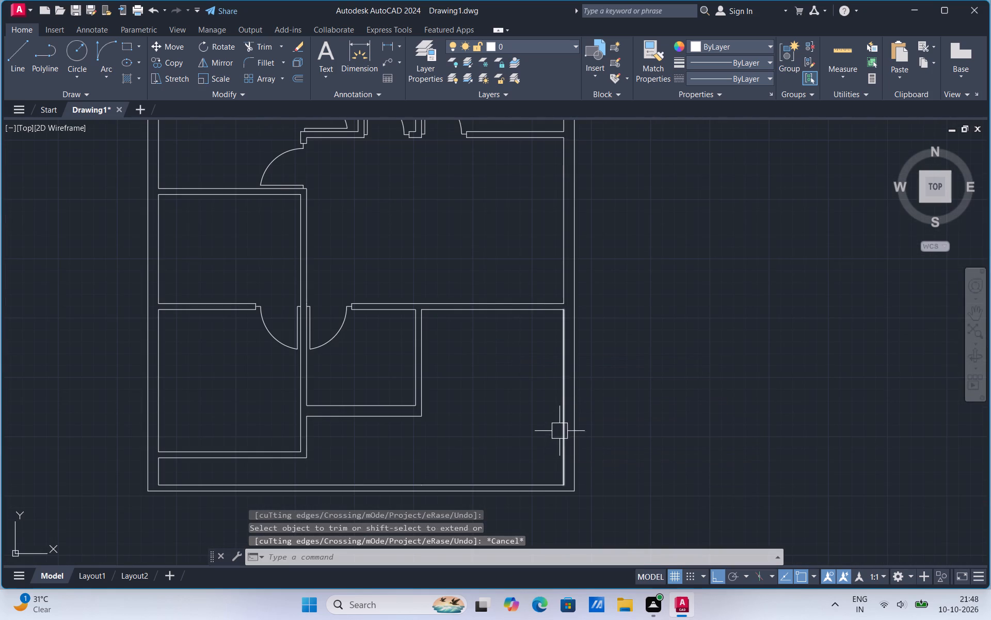
Extend the right outer wall's inner face line up across the end of the horizontal partition above the lower-right room.
{"action": "scroll", "coordinate": [532, 276], "scroll_direction": "up", "scroll_amount": 1}
{"action": "type", "text": "ex"}
{"action": "left_click", "coordinate": [608, 386]}
{"action": "left_click", "coordinate": [586, 359]}
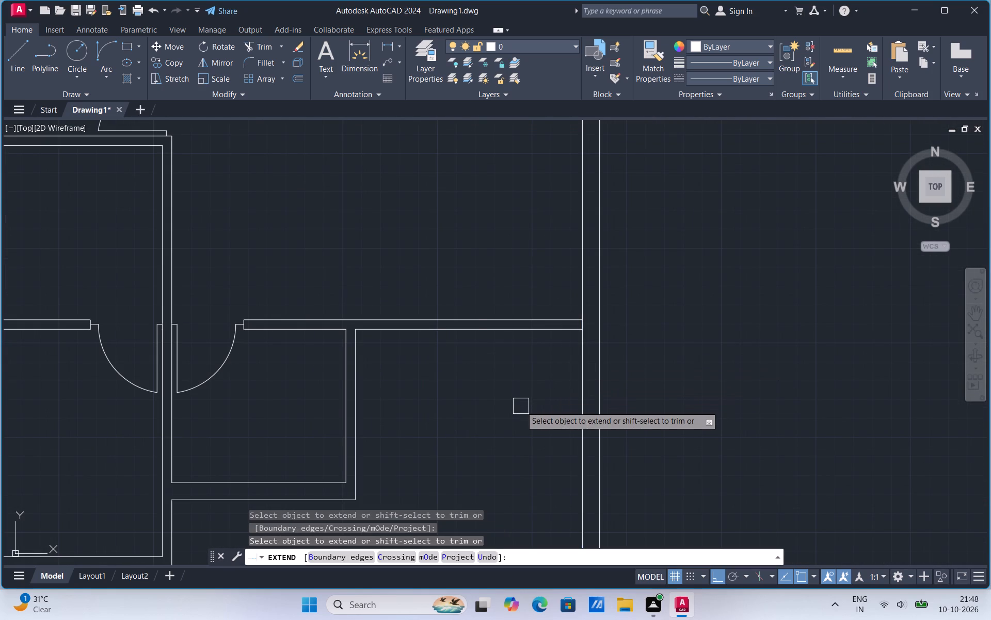
{"action": "key", "text": "Escape"}
{"action": "scroll", "coordinate": [501, 486], "scroll_direction": "down", "scroll_amount": 1}
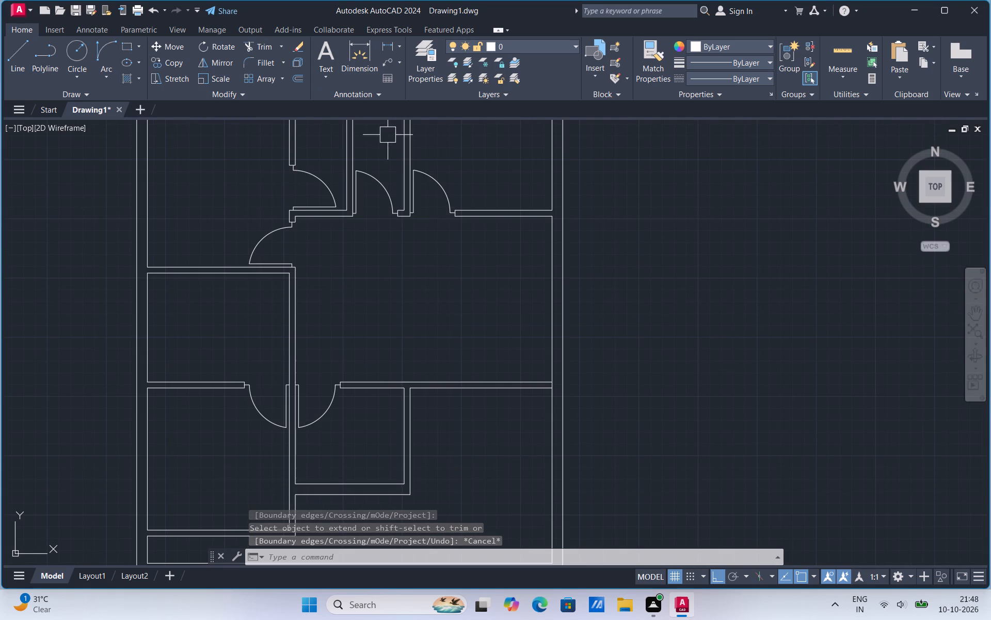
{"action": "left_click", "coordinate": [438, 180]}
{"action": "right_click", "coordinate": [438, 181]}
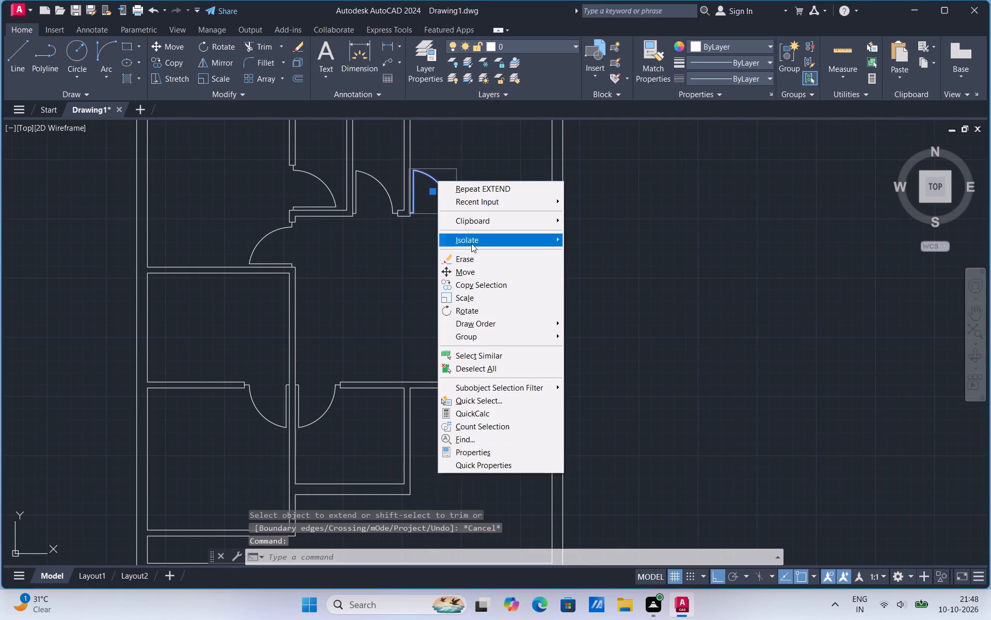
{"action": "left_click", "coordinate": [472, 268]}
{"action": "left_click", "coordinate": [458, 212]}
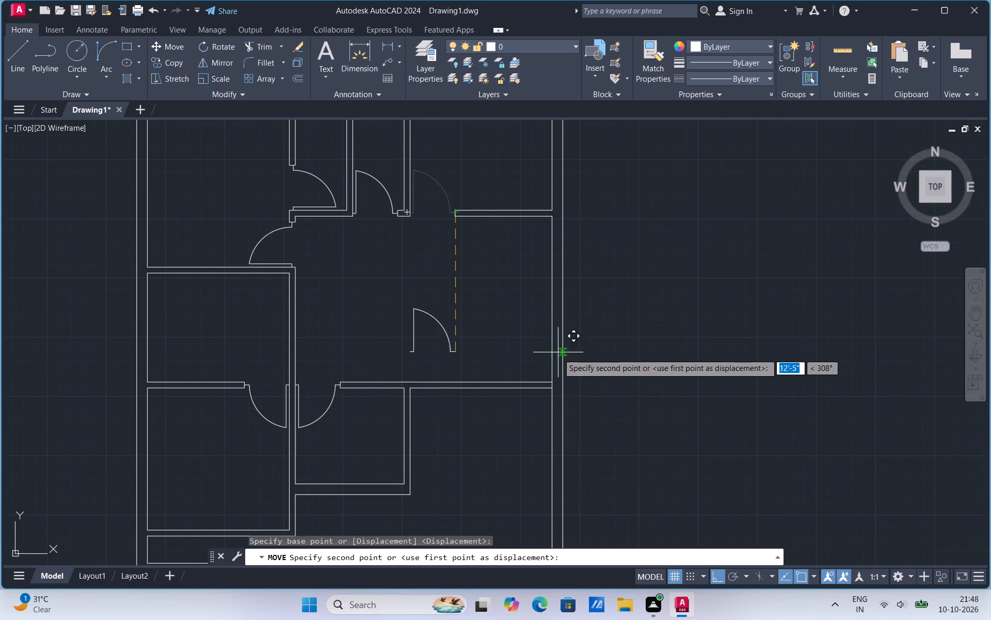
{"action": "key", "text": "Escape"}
Copy the upper-right room's door from its latch-side stub end into the horizontal partition above the lower-right room, with Ortho off.
{"action": "left_click", "coordinate": [441, 190]}
{"action": "right_click", "coordinate": [441, 190]}
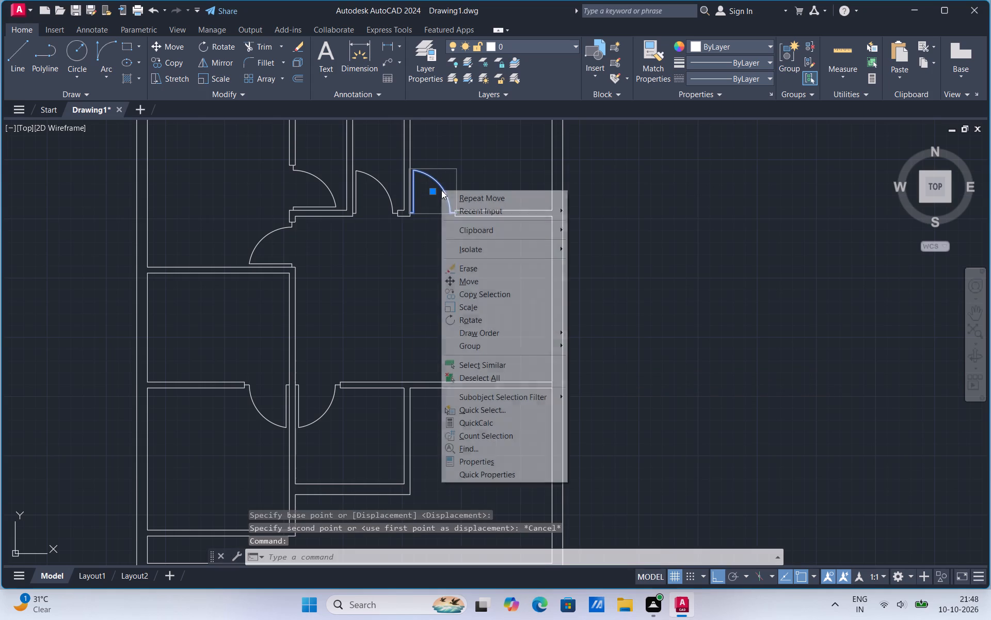
{"action": "left_click", "coordinate": [471, 295]}
{"action": "scroll", "coordinate": [454, 216], "scroll_direction": "up", "scroll_amount": 2}
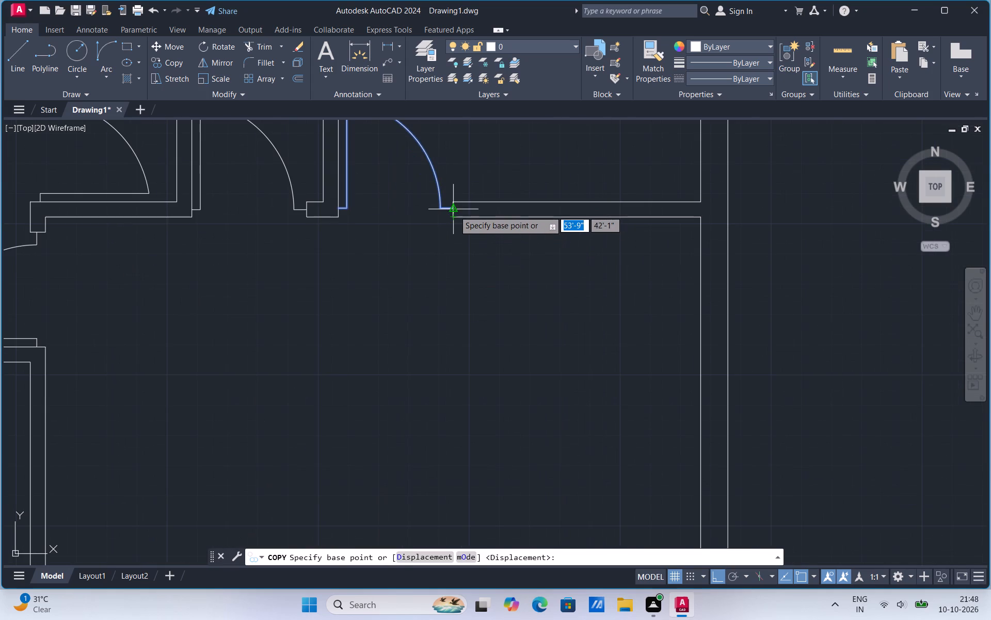
{"action": "left_click", "coordinate": [454, 210]}
{"action": "scroll", "coordinate": [454, 210], "scroll_direction": "down", "scroll_amount": 3}
{"action": "scroll", "coordinate": [531, 323], "scroll_direction": "up", "scroll_amount": 1}
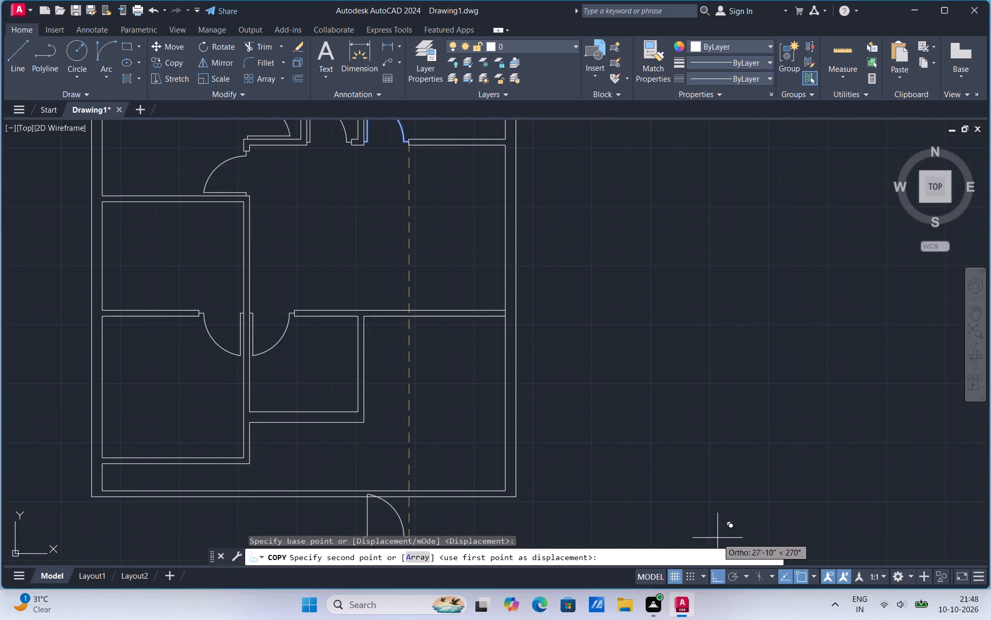
{"action": "left_click_drag", "start_coordinate": [718, 572], "coordinate": [715, 567]}
{"action": "scroll", "coordinate": [528, 307], "scroll_direction": "up", "scroll_amount": 3}
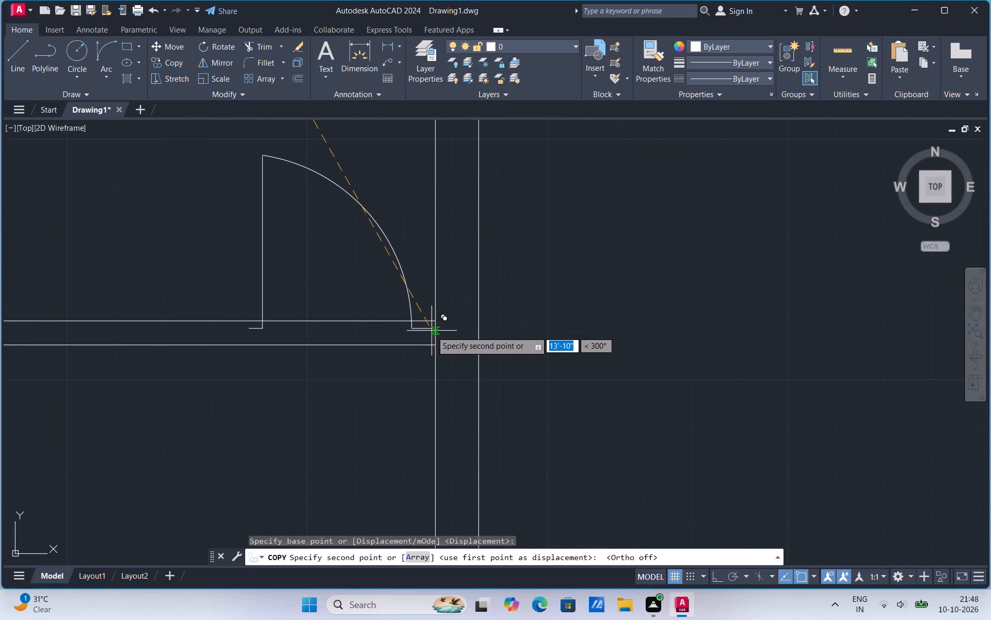
{"action": "left_click", "coordinate": [261, 333]}
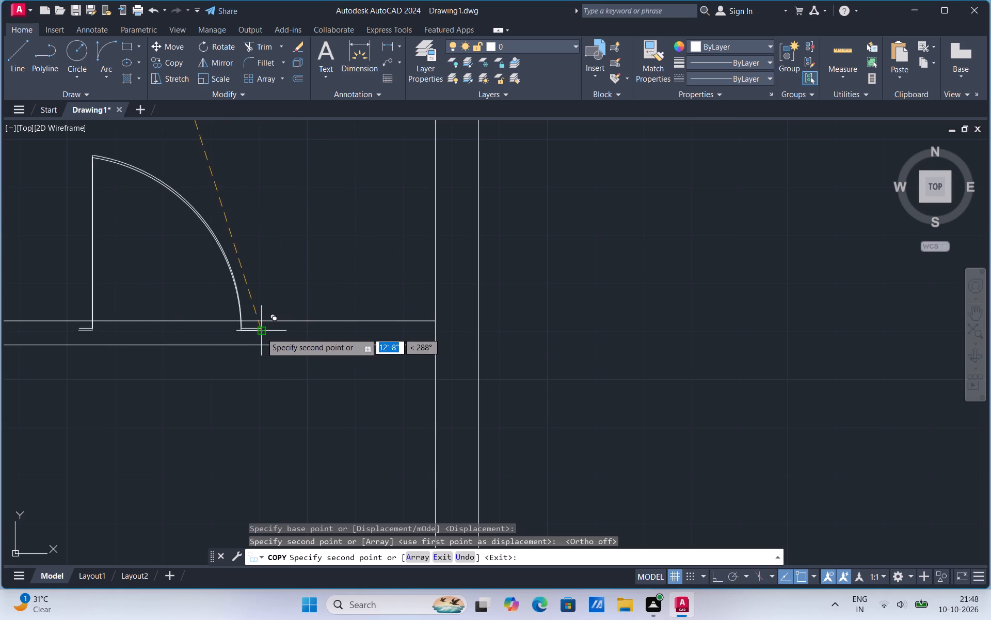
{"action": "scroll", "coordinate": [683, 436], "scroll_direction": "down", "scroll_amount": 2}
{"action": "key", "text": "Escape"}
Copy the newly placed door along the partition to sit beside it, toward the right outer wall.
{"action": "left_click", "coordinate": [499, 351]}
{"action": "right_click", "coordinate": [499, 351]}
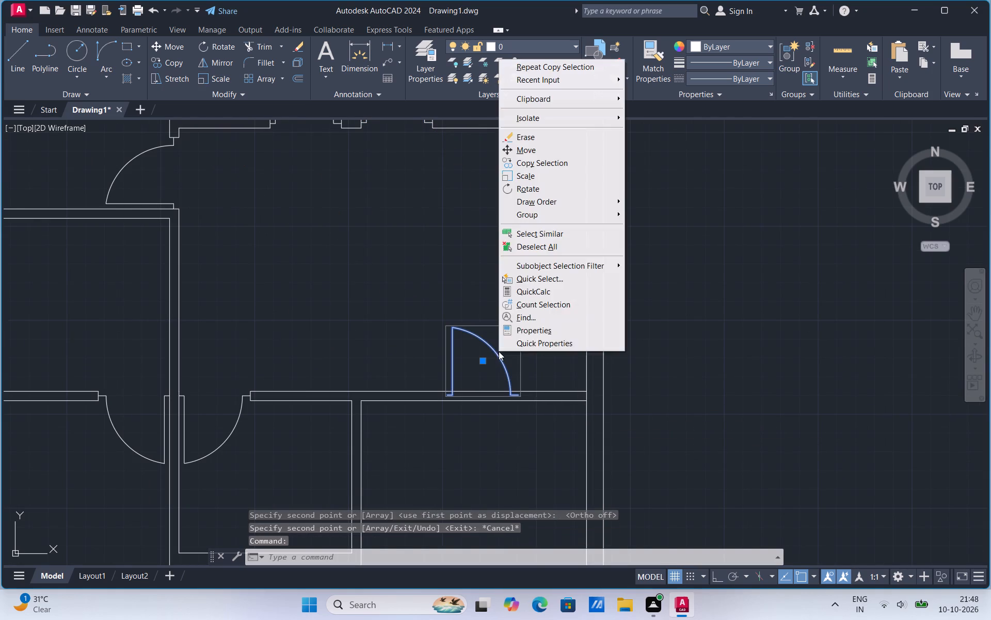
{"action": "left_click", "coordinate": [520, 160]}
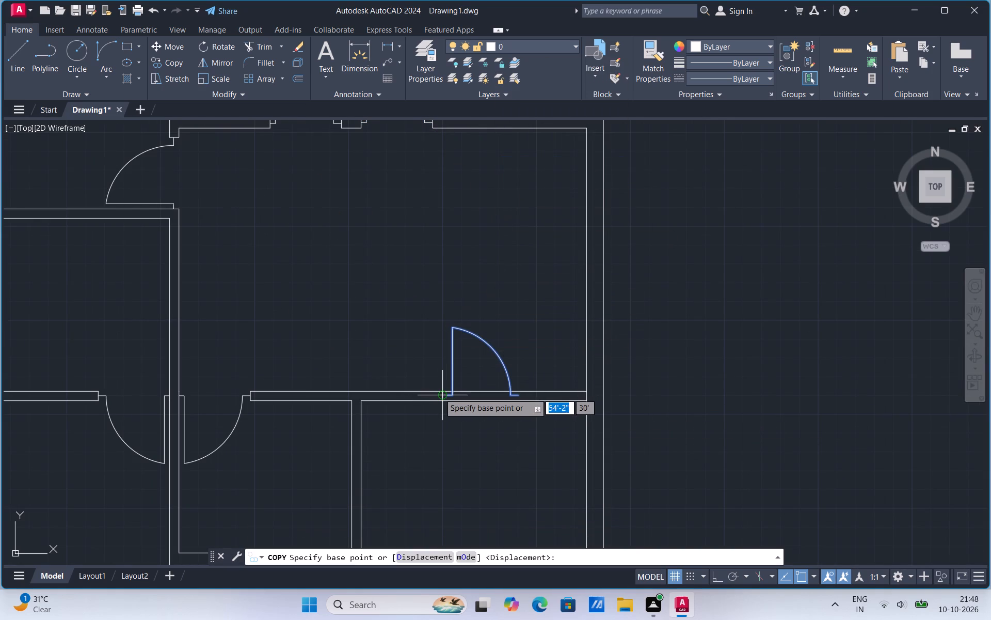
{"action": "left_click", "coordinate": [442, 394]}
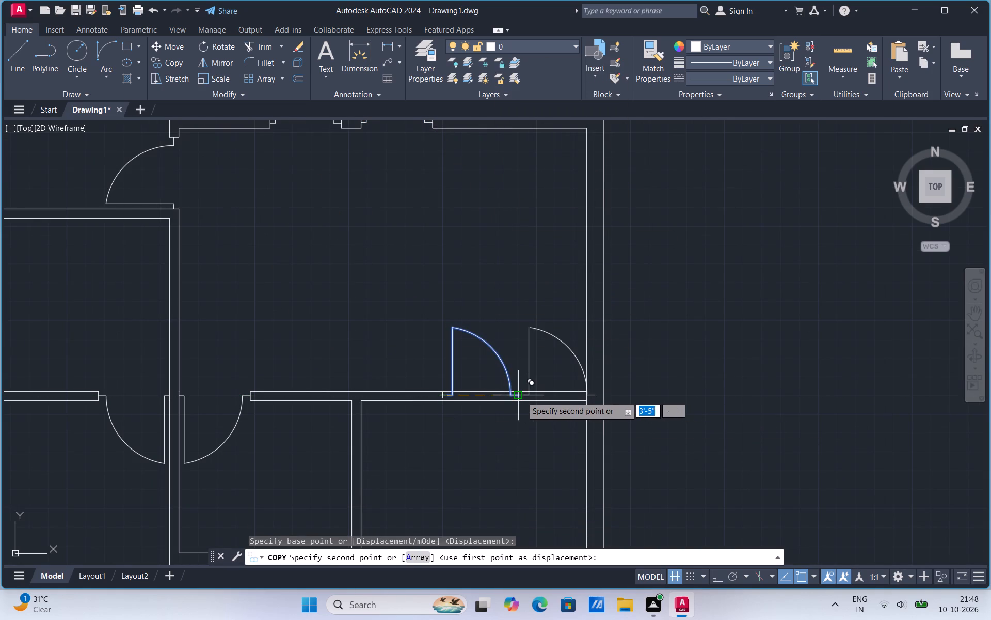
{"action": "left_click", "coordinate": [521, 396]}
{"action": "key", "text": "Escape"}
Move the second door copy so its hinge-side stub end meets the first copy's latch-side stub end.
{"action": "scroll", "coordinate": [535, 396], "scroll_direction": "up", "scroll_amount": 1}
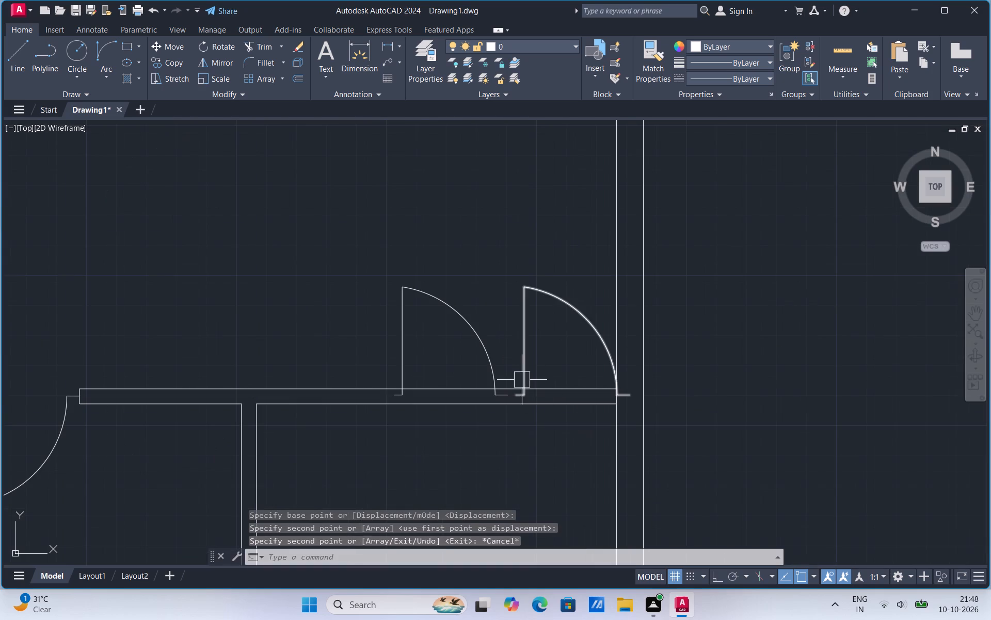
{"action": "left_click", "coordinate": [522, 378]}
{"action": "right_click", "coordinate": [522, 378]}
{"action": "left_click", "coordinate": [552, 177]}
{"action": "scroll", "coordinate": [523, 369], "scroll_direction": "up", "scroll_amount": 1}
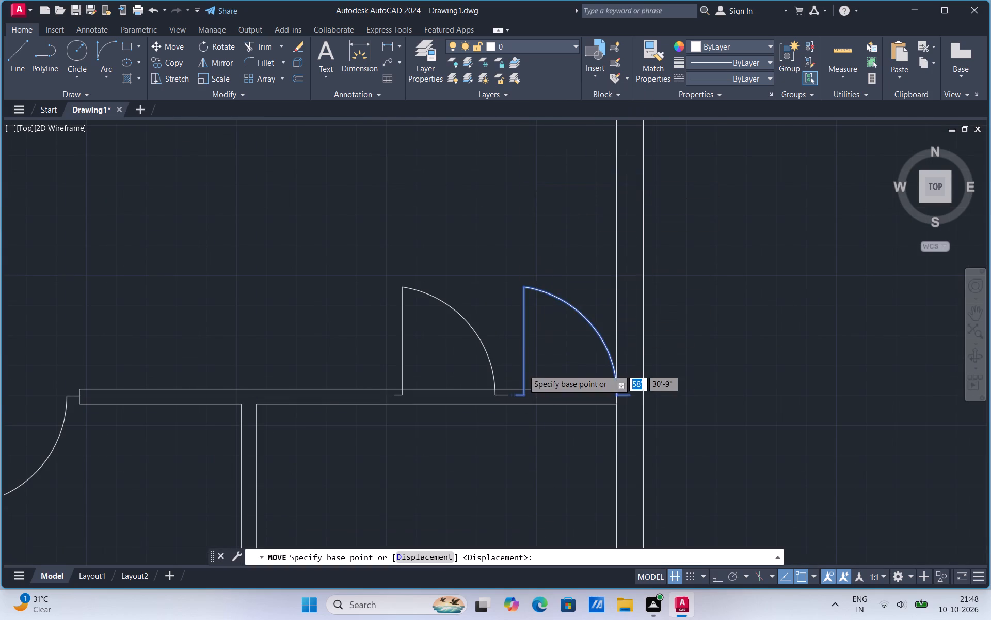
{"action": "scroll", "coordinate": [523, 369], "scroll_direction": "up", "scroll_amount": 1}
{"action": "left_click", "coordinate": [507, 436]}
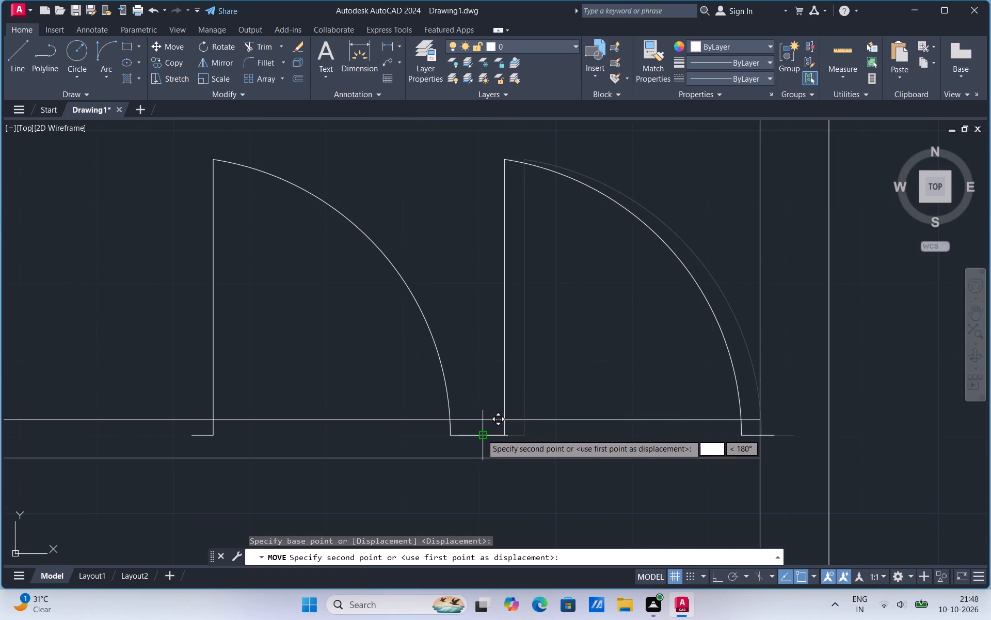
{"action": "left_click", "coordinate": [482, 433]}
{"action": "scroll", "coordinate": [516, 492], "scroll_direction": "down", "scroll_amount": 1}
{"action": "left_click", "coordinate": [508, 387]}
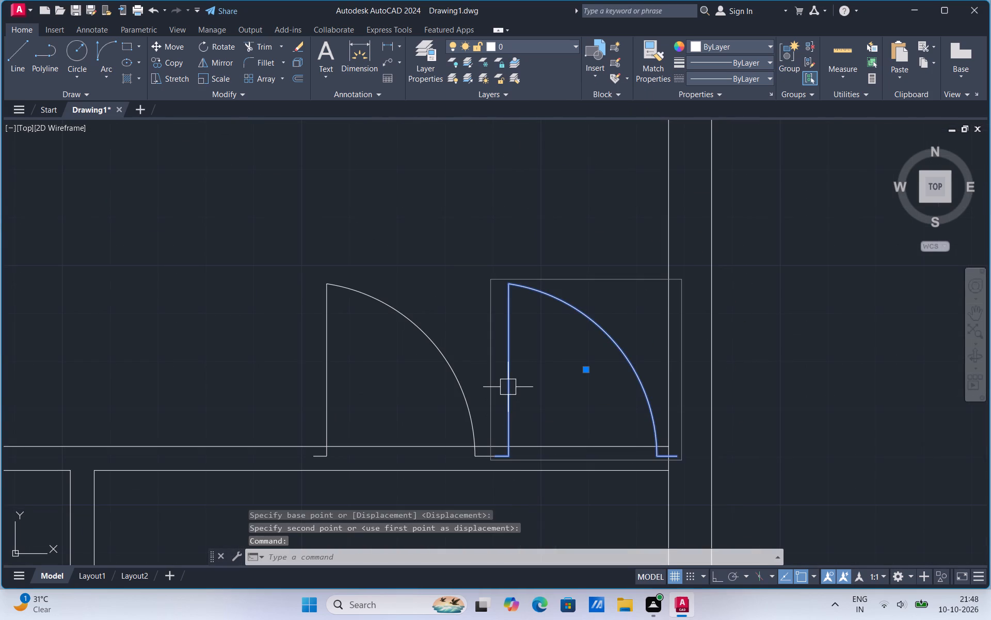
{"action": "key", "text": "Escape"}
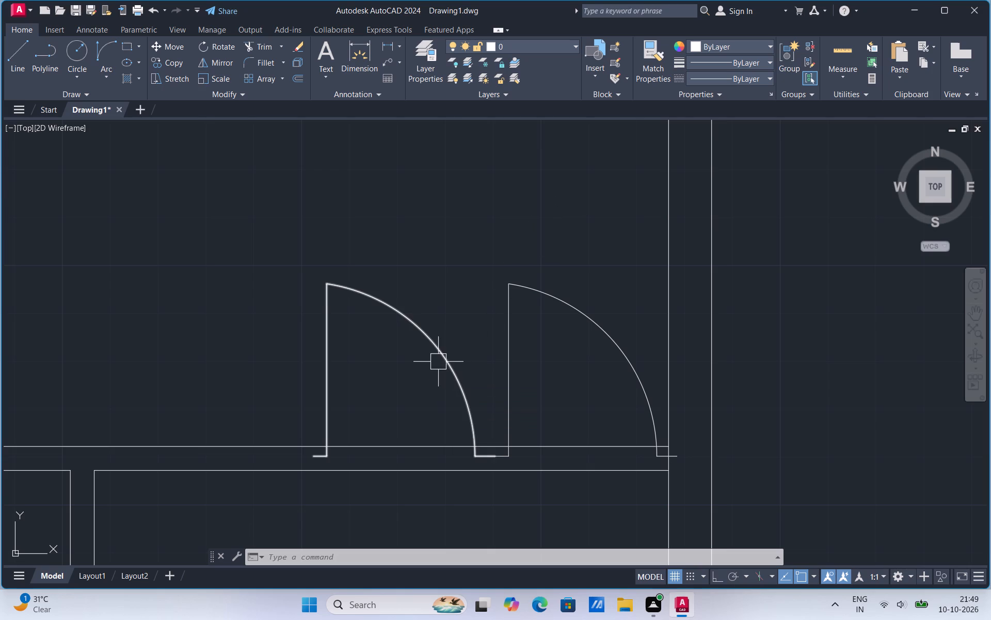
{"action": "left_click", "coordinate": [442, 359]}
{"action": "key", "text": "Escape"}
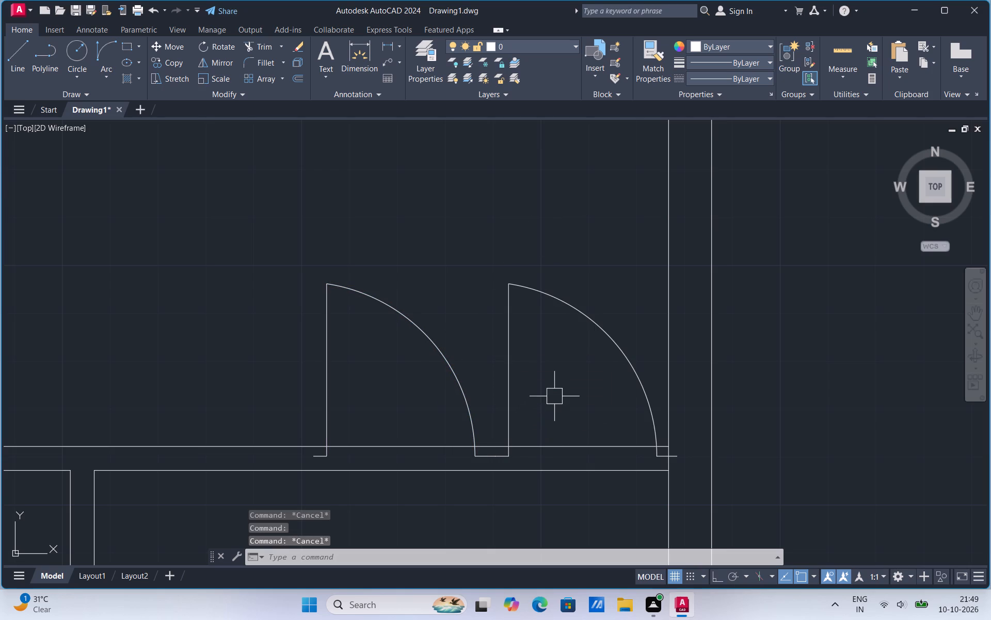
{"action": "scroll", "coordinate": [494, 454], "scroll_direction": "up", "scroll_amount": 2}
{"action": "scroll", "coordinate": [516, 463], "scroll_direction": "down", "scroll_amount": 3}
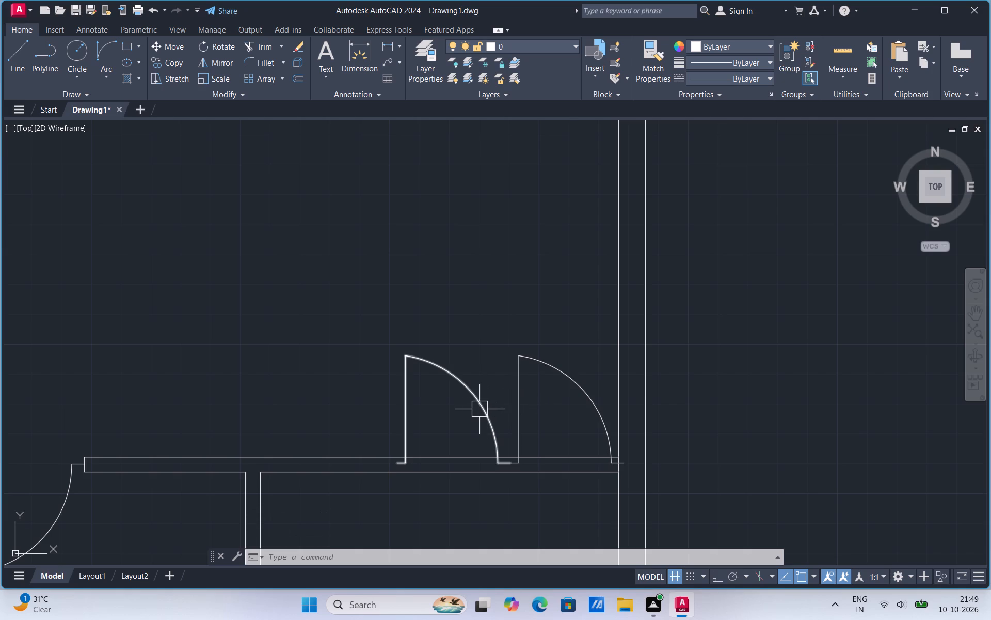
Mirror the first door copy about a vertical line through its latch-side stub end, with Ortho on, erasing the source.
{"action": "left_click", "coordinate": [479, 409]}
{"action": "type", "text": "mi"}
{"action": "left_click", "coordinate": [532, 438]}
{"action": "left_click", "coordinate": [510, 464]}
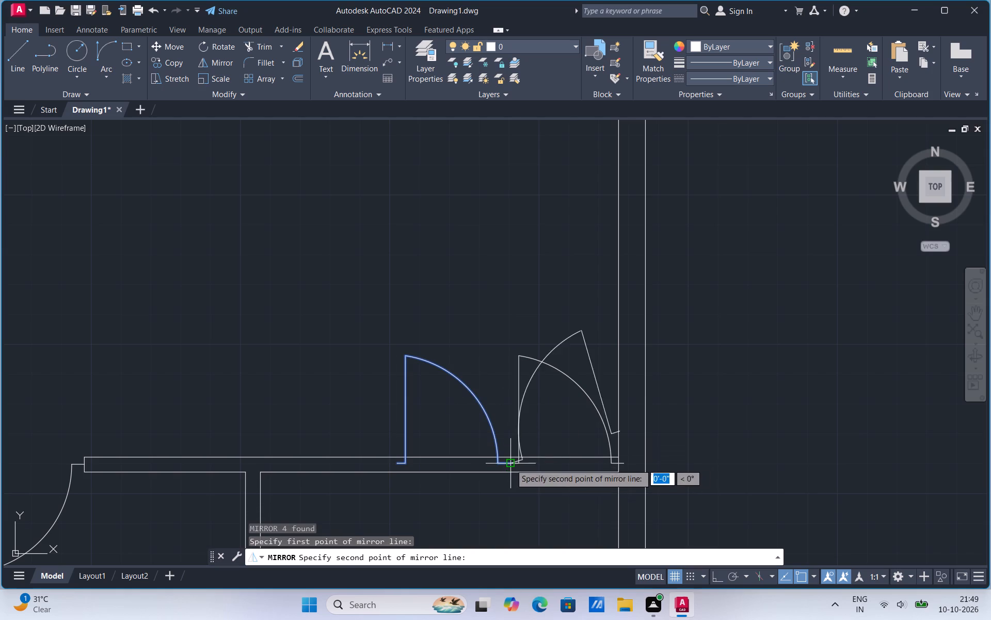
{"action": "left_click", "coordinate": [717, 580]}
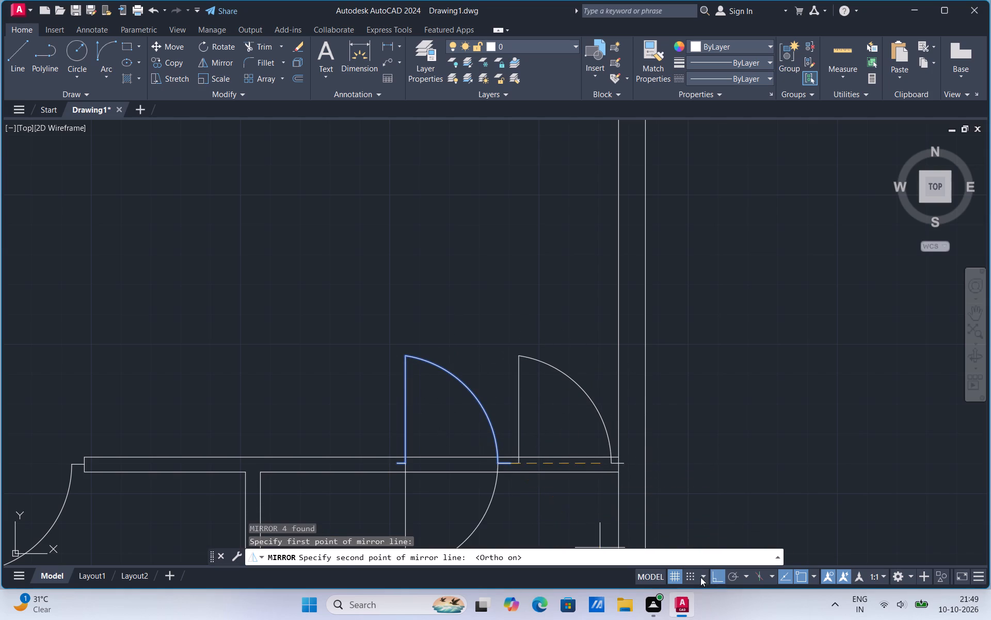
{"action": "left_click", "coordinate": [511, 476]}
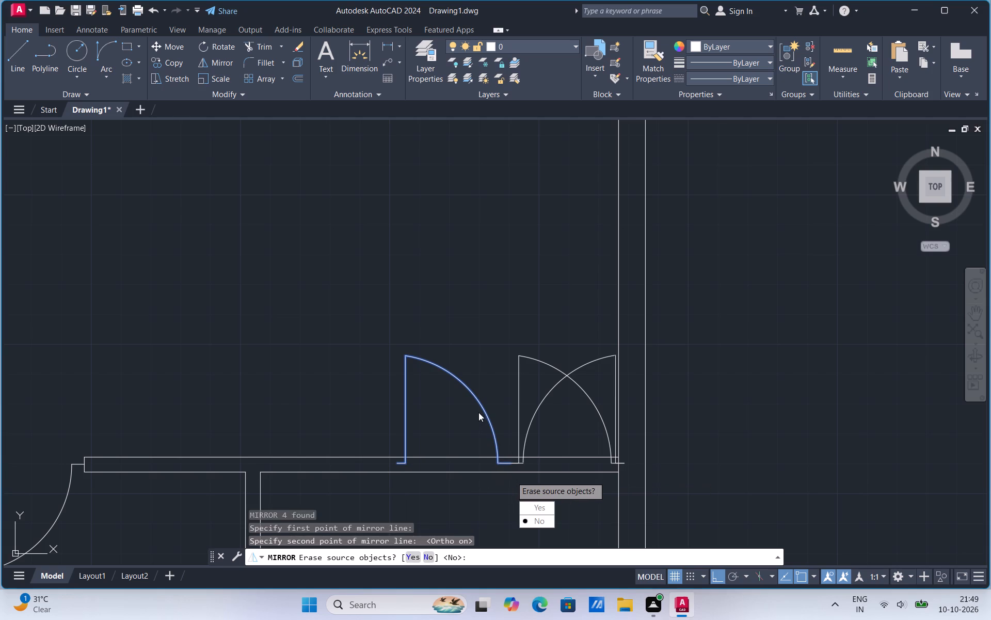
{"action": "left_click_drag", "start_coordinate": [525, 504], "coordinate": [510, 476]}
Move the mirrored door left so its hinge-side stub end meets the other door's hinge-side stub end.
{"action": "left_click", "coordinate": [539, 399]}
{"action": "right_click", "coordinate": [539, 399]}
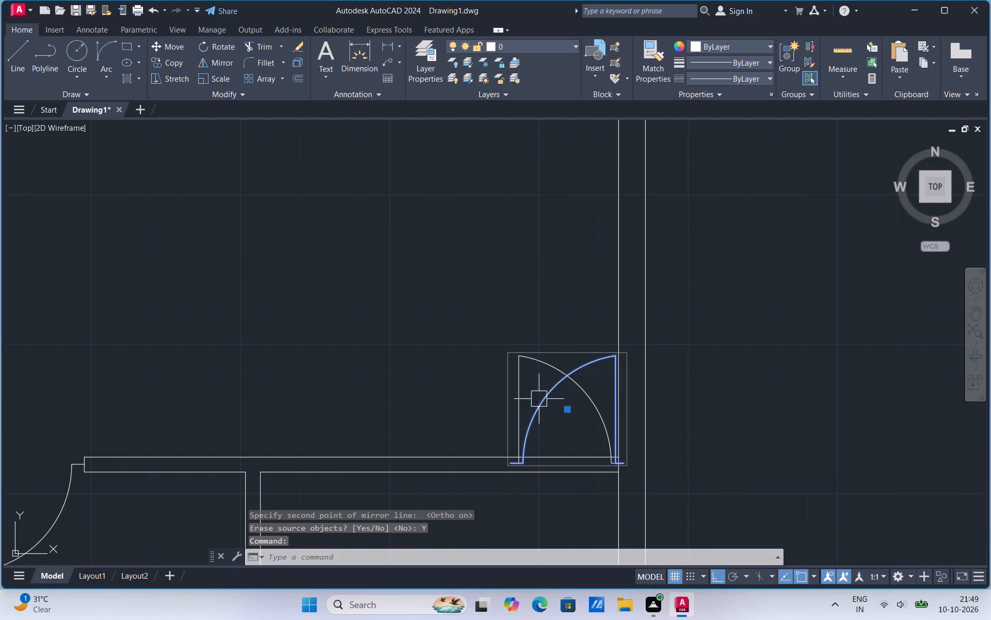
{"action": "left_click", "coordinate": [579, 193]}
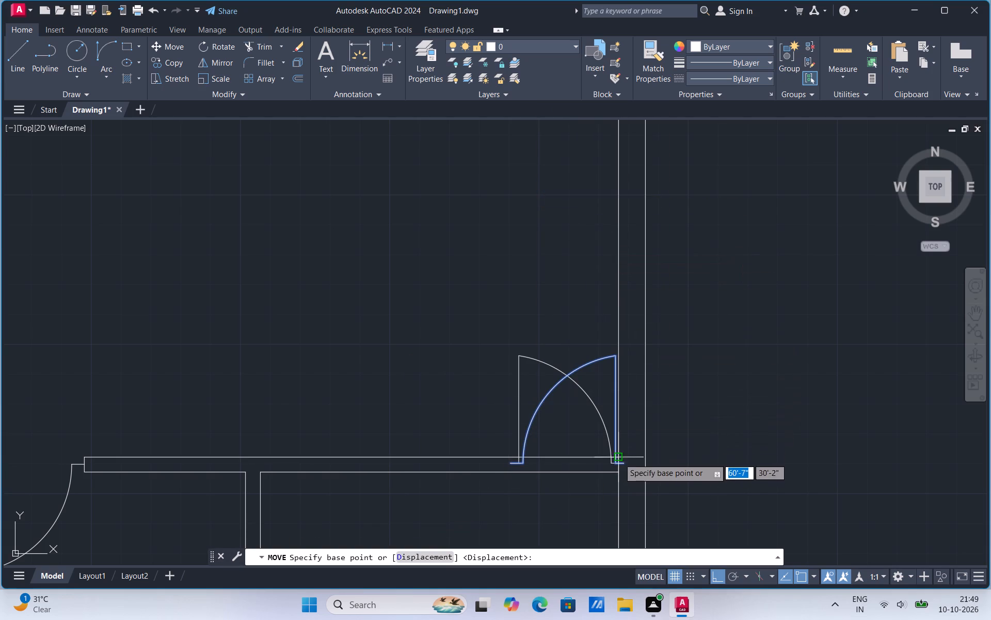
{"action": "scroll", "coordinate": [626, 459], "scroll_direction": "up", "scroll_amount": 2}
{"action": "left_click", "coordinate": [620, 471]}
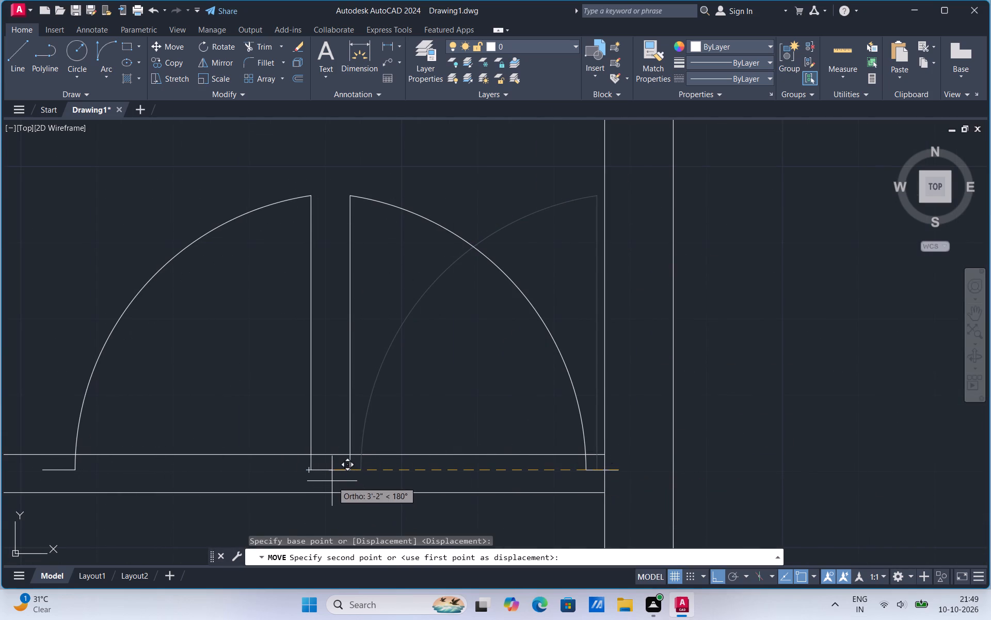
{"action": "left_click", "coordinate": [333, 471]}
{"action": "scroll", "coordinate": [807, 448], "scroll_direction": "down", "scroll_amount": 2}
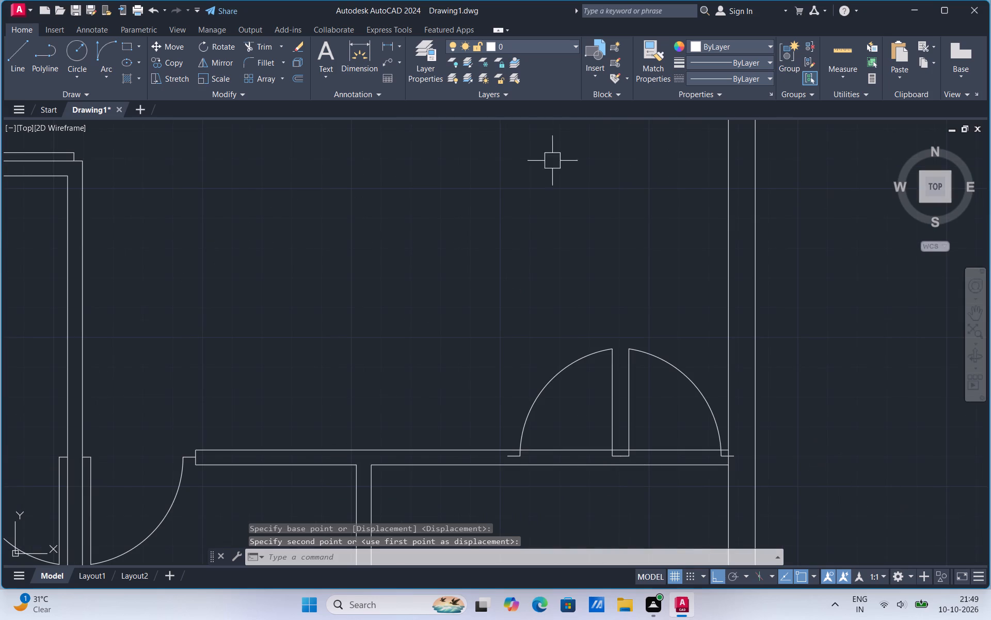
Move the left door right by its hinge-side stub end to the base of the right door's leaf, narrowing the gap.
{"action": "scroll", "coordinate": [643, 411], "scroll_direction": "up", "scroll_amount": 2}
{"action": "scroll", "coordinate": [437, 345], "scroll_direction": "down", "scroll_amount": 1}
{"action": "scroll", "coordinate": [532, 460], "scroll_direction": "up", "scroll_amount": 2}
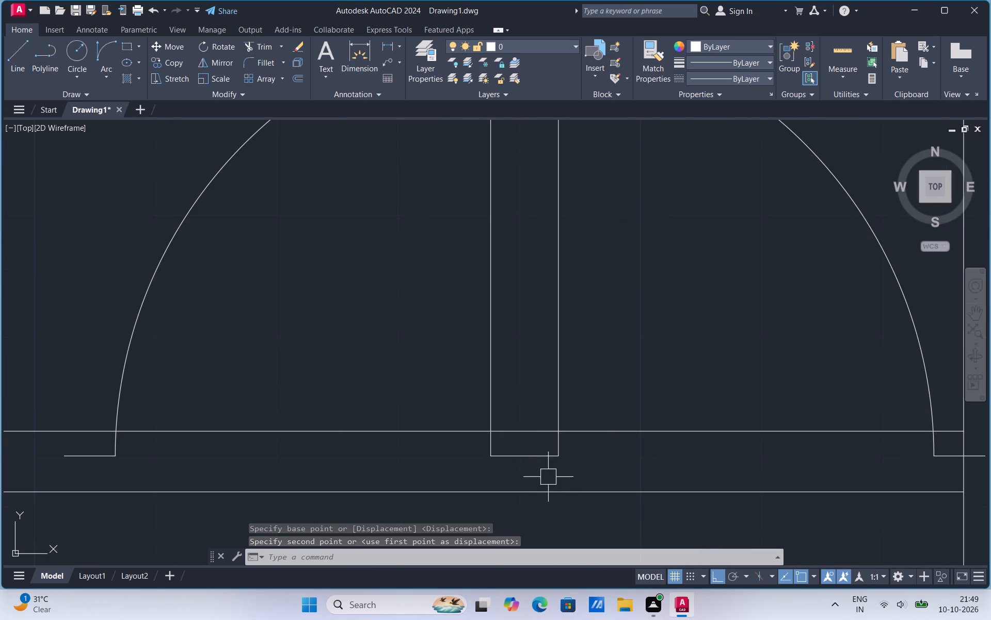
{"action": "left_click", "coordinate": [486, 448]}
{"action": "right_click", "coordinate": [486, 448]}
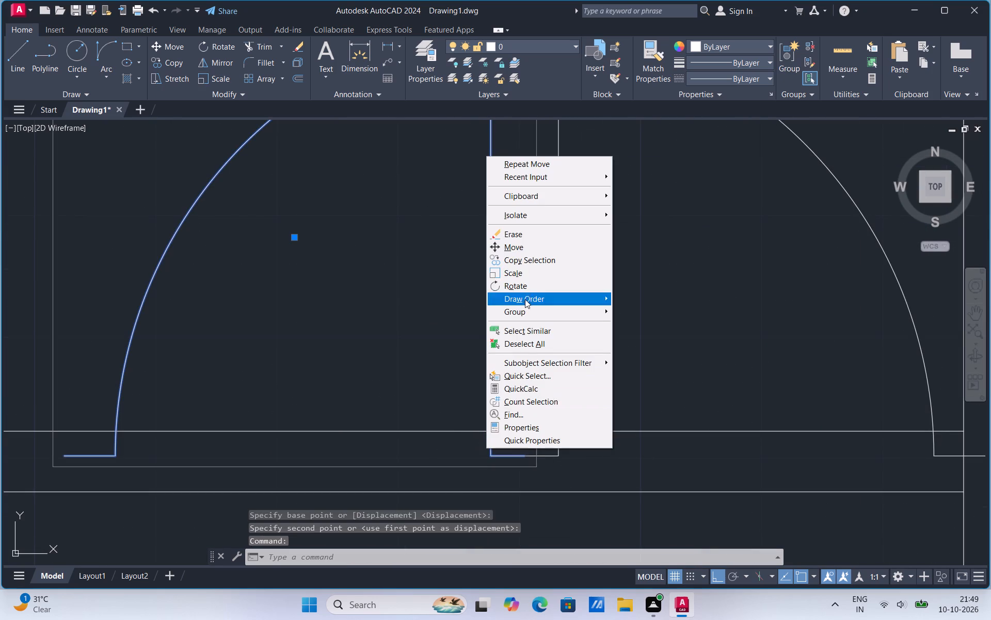
{"action": "left_click", "coordinate": [528, 247]}
{"action": "left_click", "coordinate": [522, 459]}
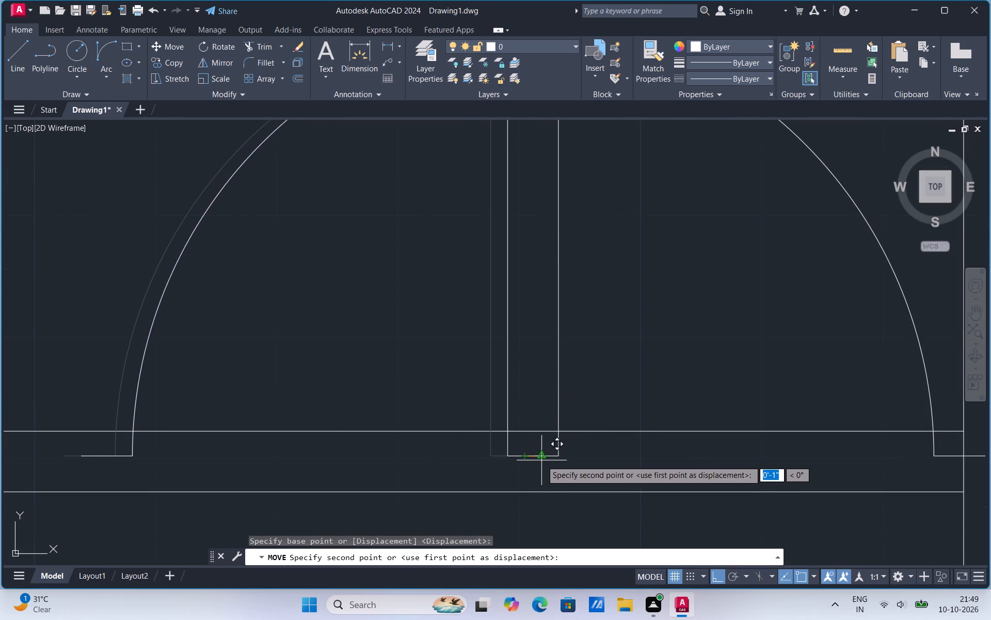
{"action": "left_click", "coordinate": [556, 456]}
{"action": "scroll", "coordinate": [486, 473], "scroll_direction": "down", "scroll_amount": 2}
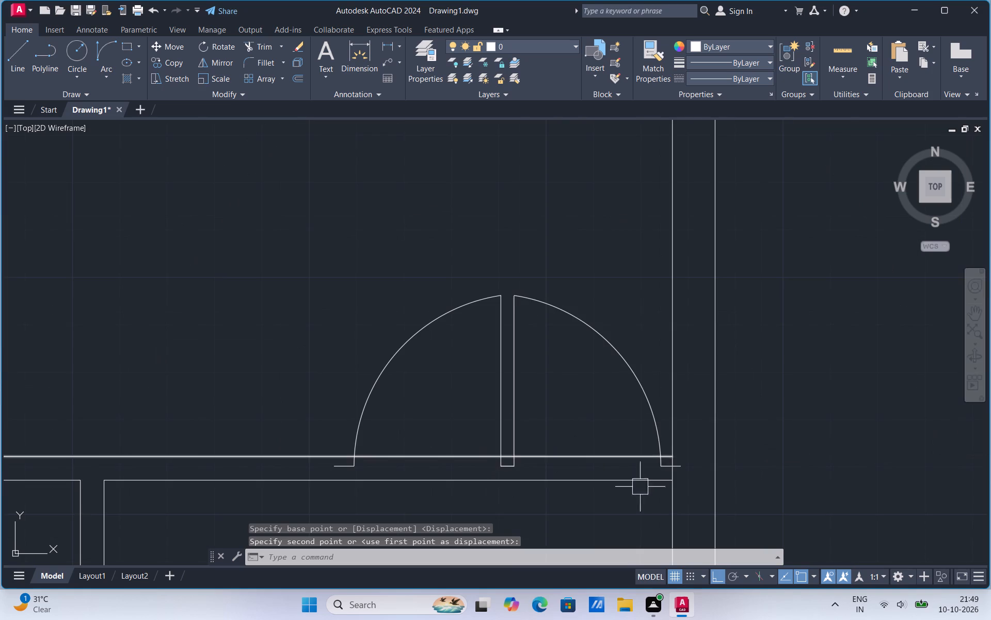
Trim the right door's latch-side stub where it projects past the right outer wall's inner face.
{"action": "left_click", "coordinate": [264, 47]}
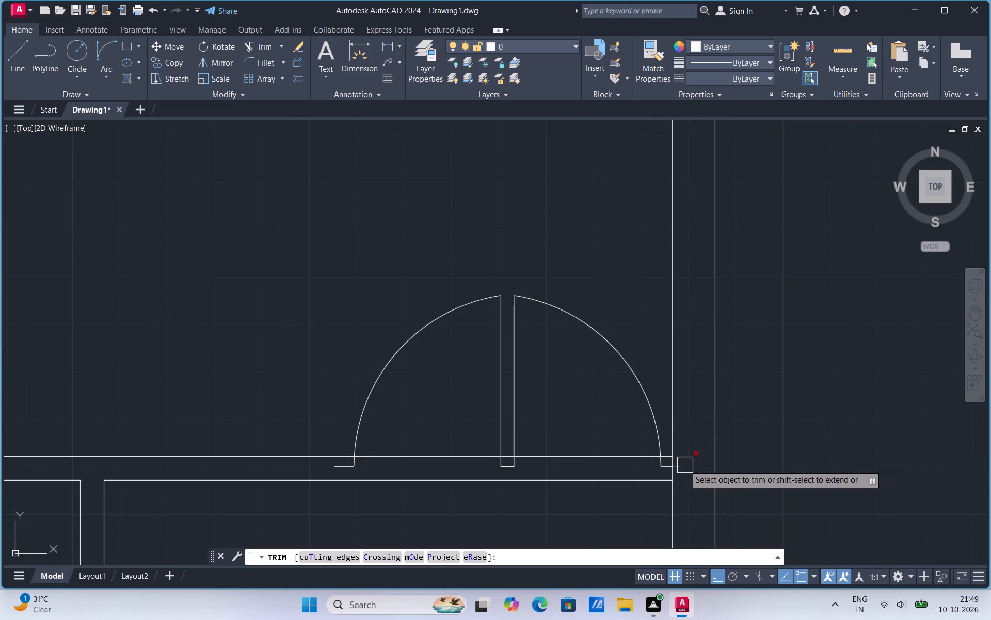
{"action": "left_click", "coordinate": [684, 465]}
Draw a jamb line from the left door's latch-side stub end to the wall's upper face and extend it to the lower face.
{"action": "left_click", "coordinate": [22, 57]}
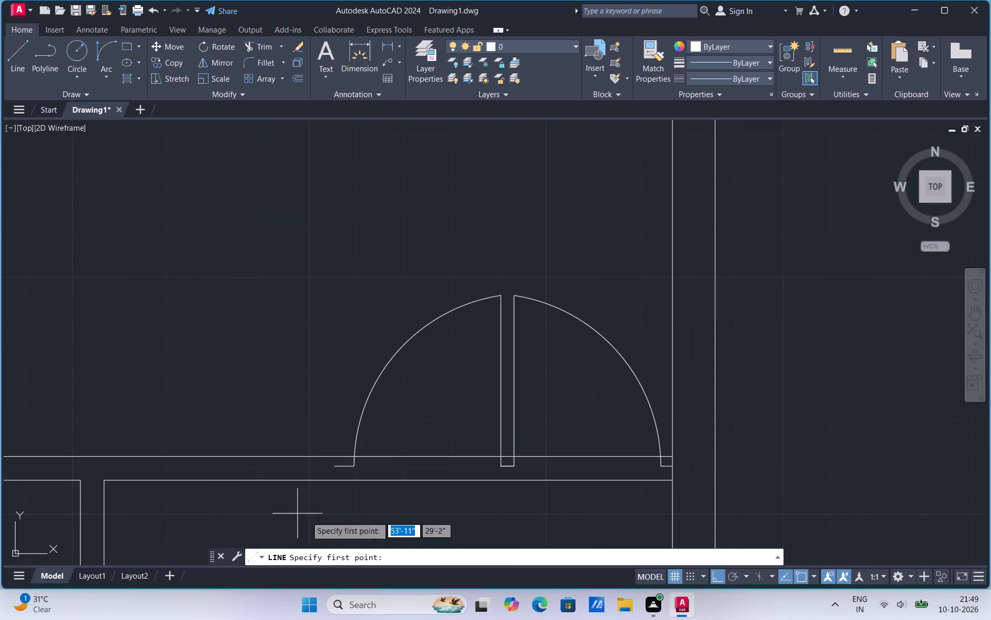
{"action": "scroll", "coordinate": [322, 479], "scroll_direction": "up", "scroll_amount": 2}
{"action": "left_click", "coordinate": [350, 446]}
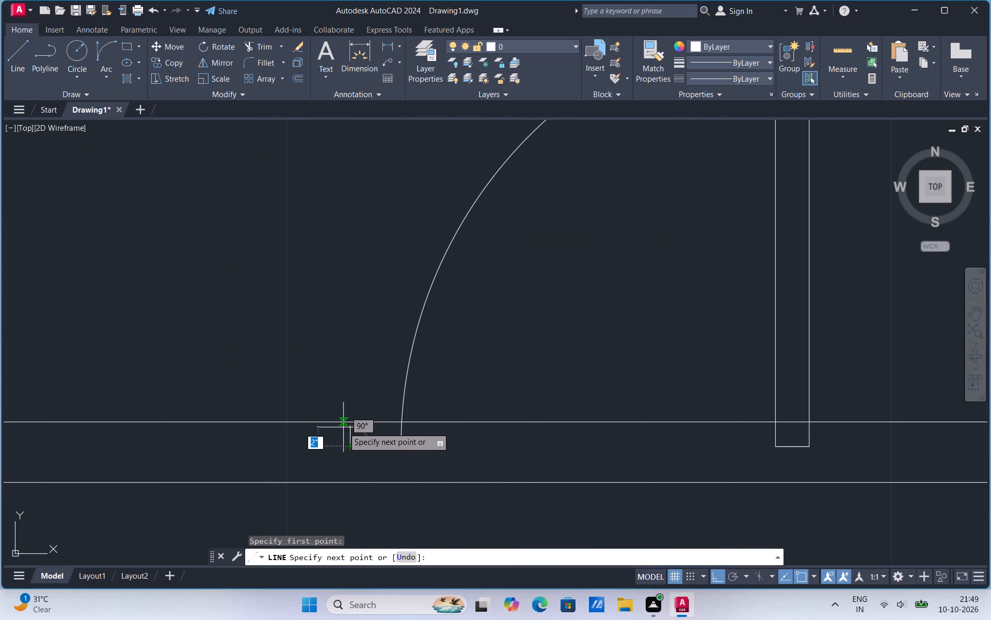
{"action": "left_click", "coordinate": [348, 422]}
{"action": "key", "text": "Escape"}
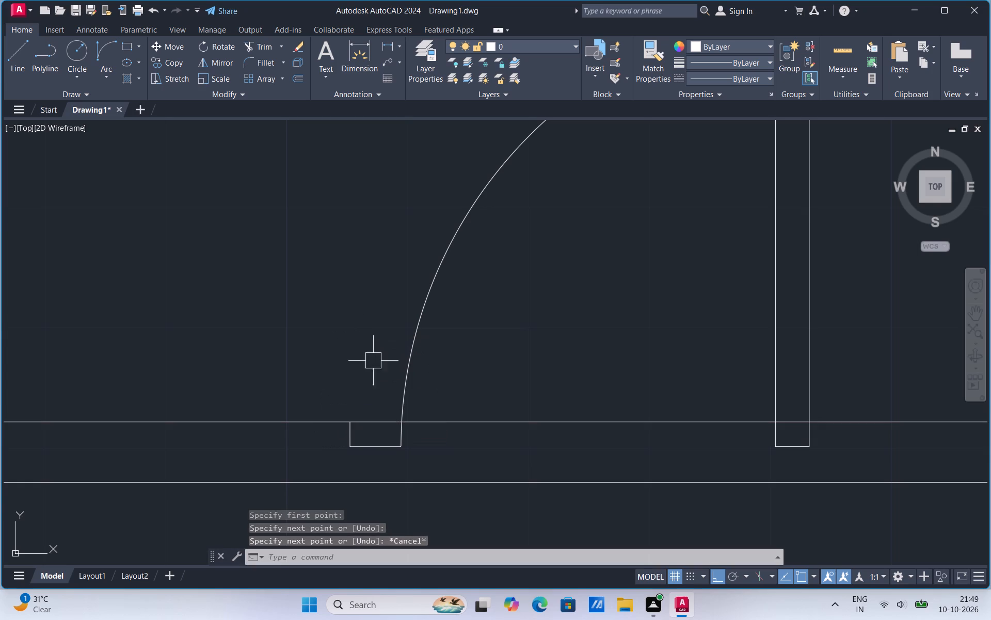
{"action": "type", "text": "ex"}
{"action": "left_click", "coordinate": [405, 405]}
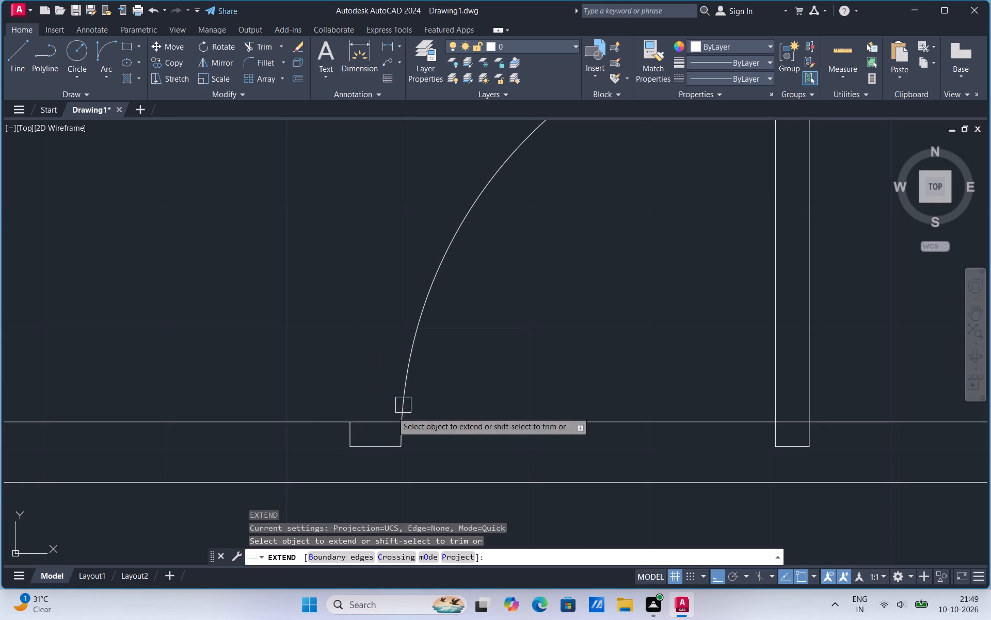
{"action": "left_click", "coordinate": [349, 436]}
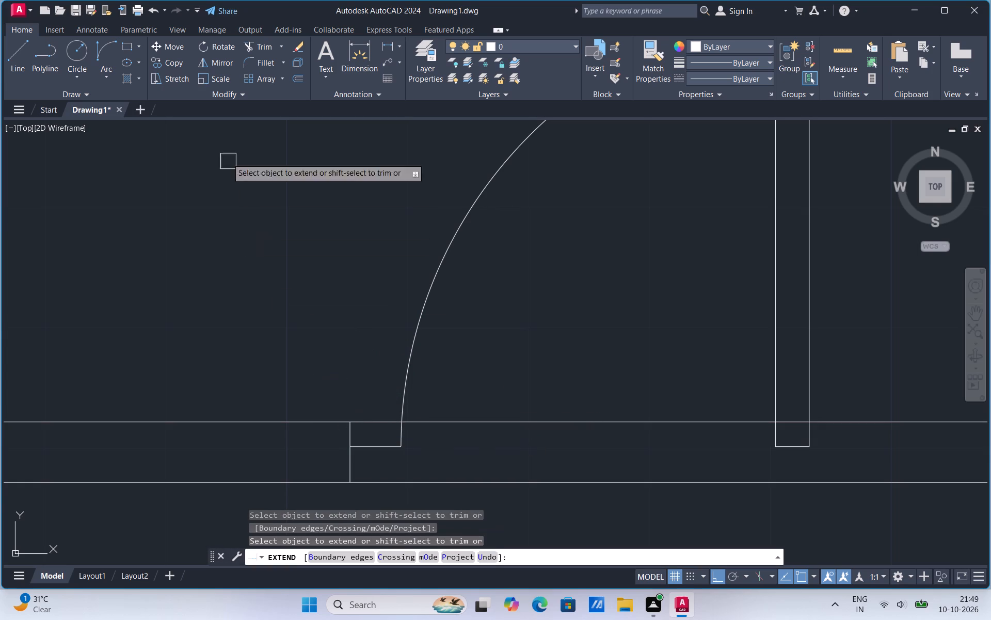
Trim both wall face lines across the double-door opening, including the pieces crossing the door leaves and the right stub.
{"action": "left_click", "coordinate": [255, 46]}
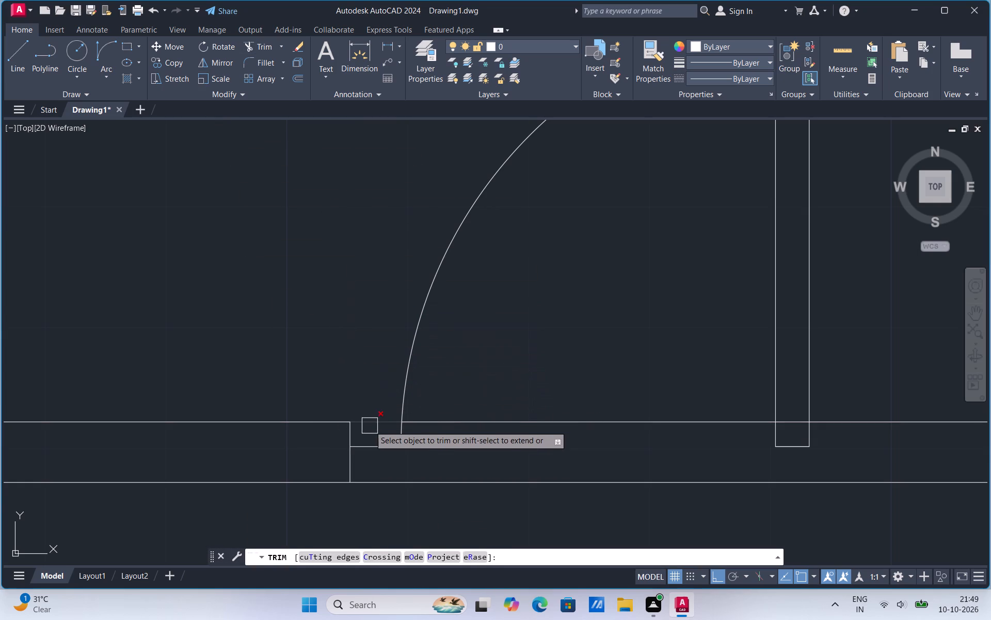
{"action": "left_click", "coordinate": [370, 424]}
{"action": "left_click", "coordinate": [445, 426]}
{"action": "left_click", "coordinate": [433, 482]}
{"action": "scroll", "coordinate": [436, 397], "scroll_direction": "down", "scroll_amount": 2}
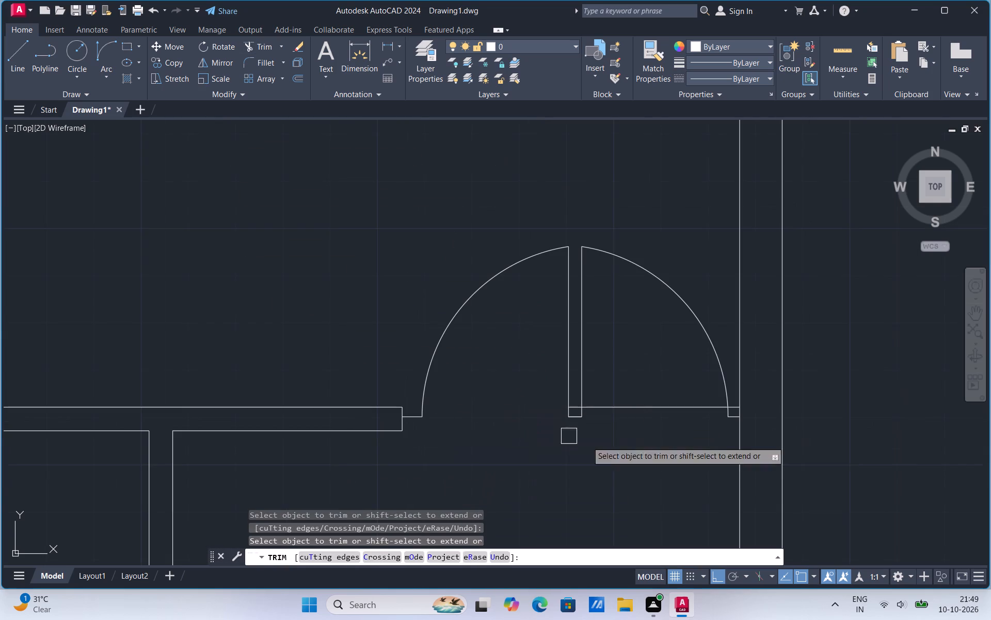
{"action": "left_click", "coordinate": [660, 405]}
{"action": "scroll", "coordinate": [588, 400], "scroll_direction": "up", "scroll_amount": 3}
{"action": "left_click", "coordinate": [536, 430]}
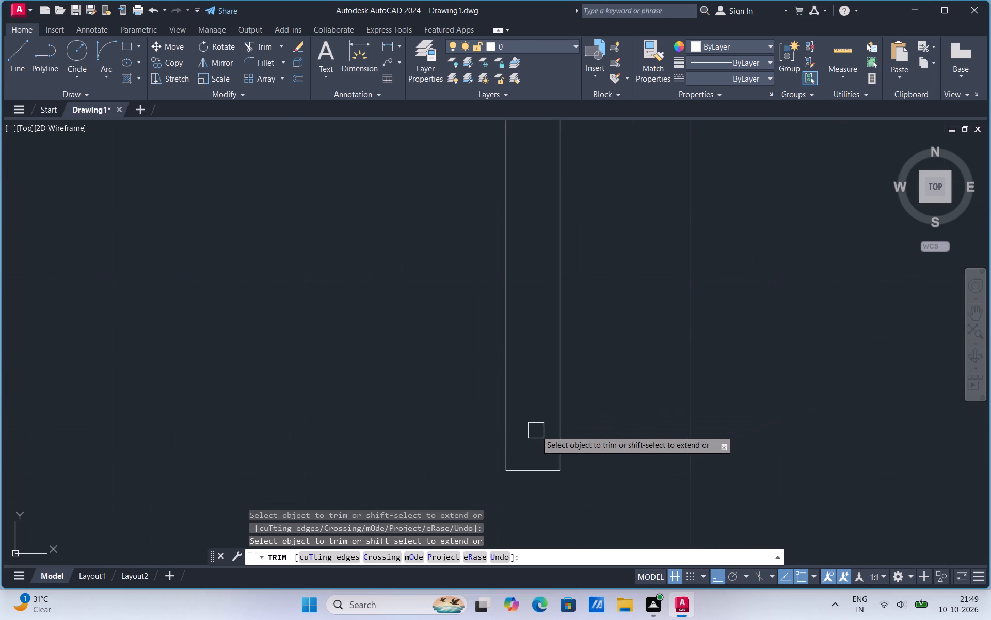
{"action": "scroll", "coordinate": [536, 430], "scroll_direction": "down", "scroll_amount": 3}
{"action": "scroll", "coordinate": [678, 441], "scroll_direction": "up", "scroll_amount": 2}
{"action": "left_click", "coordinate": [717, 414]}
{"action": "scroll", "coordinate": [588, 446], "scroll_direction": "down", "scroll_amount": 4}
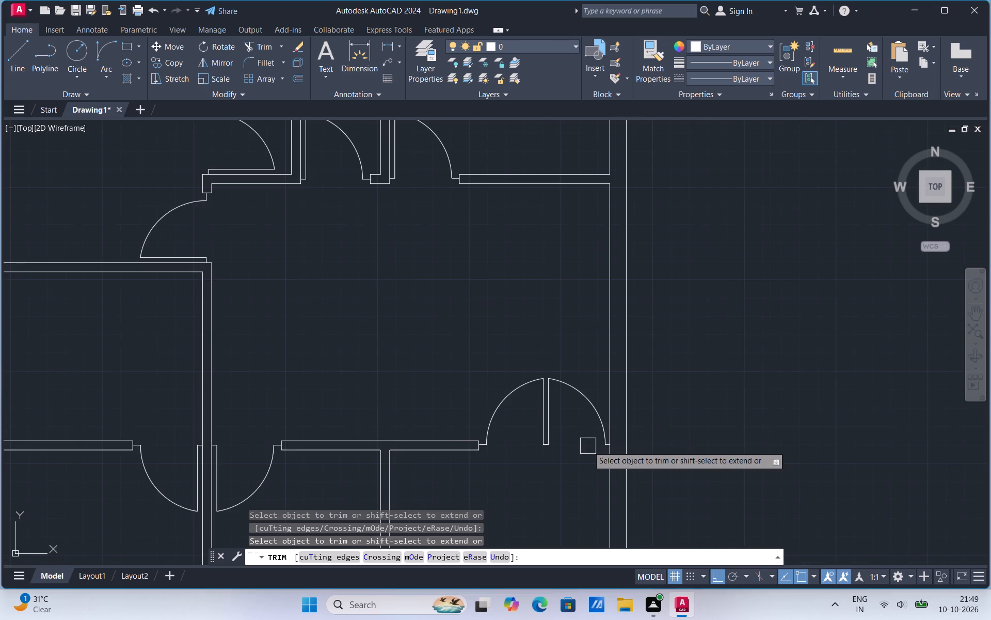
{"action": "scroll", "coordinate": [583, 432], "scroll_direction": "down", "scroll_amount": 1}
{"action": "key", "text": "Escape"}
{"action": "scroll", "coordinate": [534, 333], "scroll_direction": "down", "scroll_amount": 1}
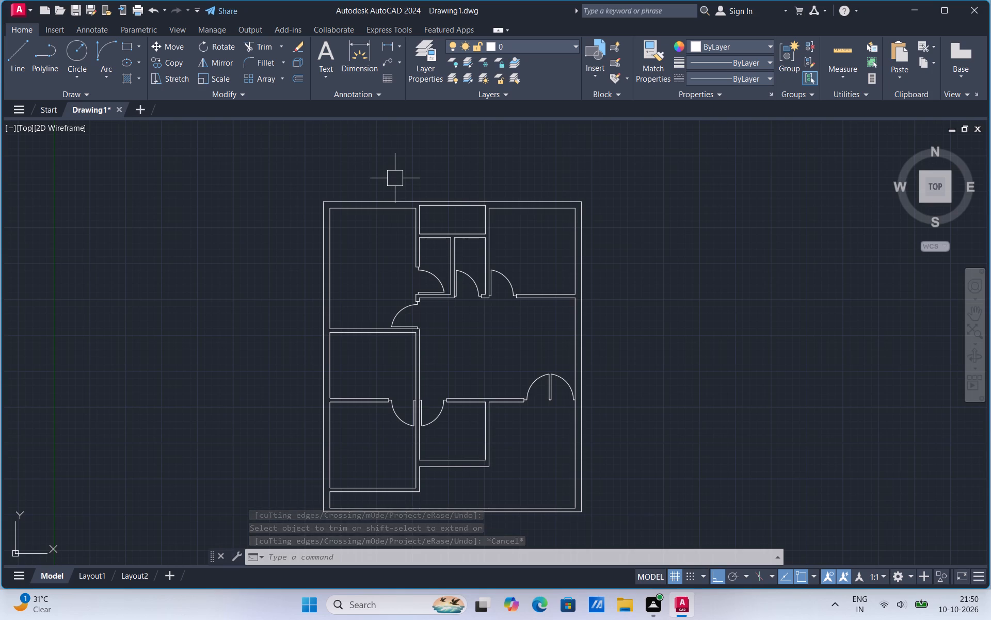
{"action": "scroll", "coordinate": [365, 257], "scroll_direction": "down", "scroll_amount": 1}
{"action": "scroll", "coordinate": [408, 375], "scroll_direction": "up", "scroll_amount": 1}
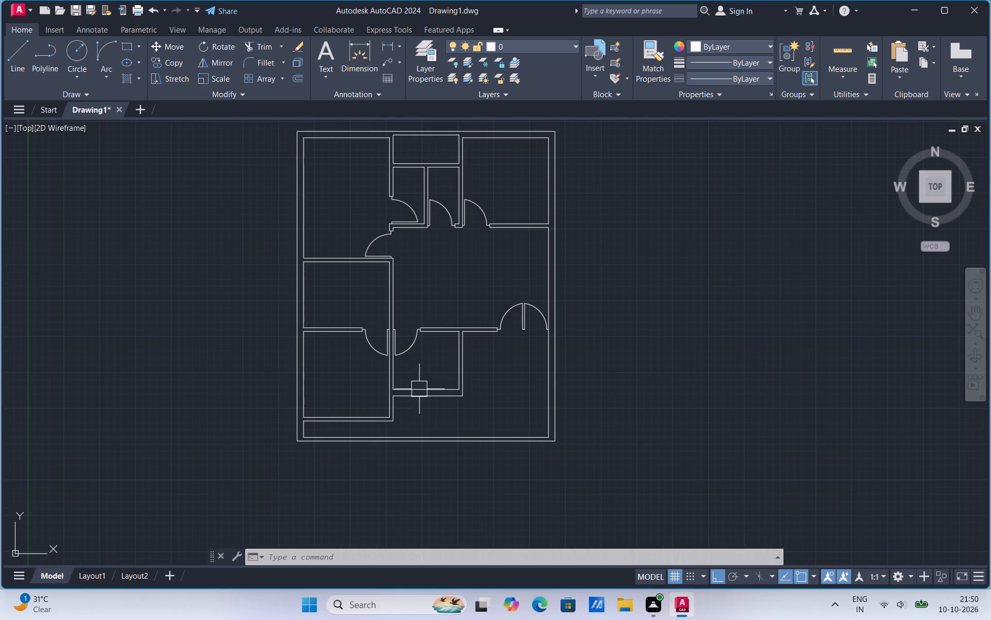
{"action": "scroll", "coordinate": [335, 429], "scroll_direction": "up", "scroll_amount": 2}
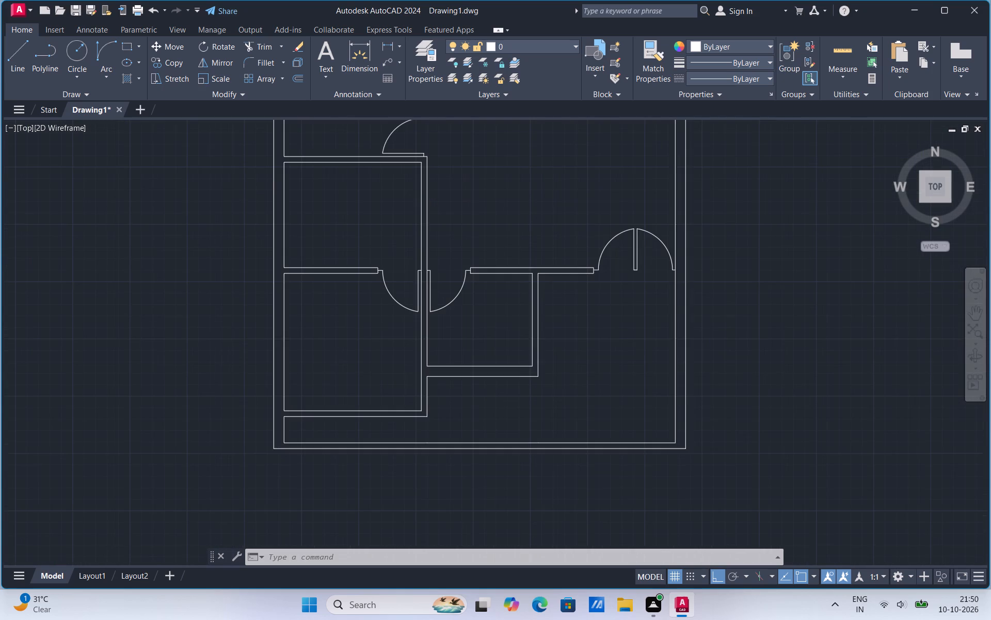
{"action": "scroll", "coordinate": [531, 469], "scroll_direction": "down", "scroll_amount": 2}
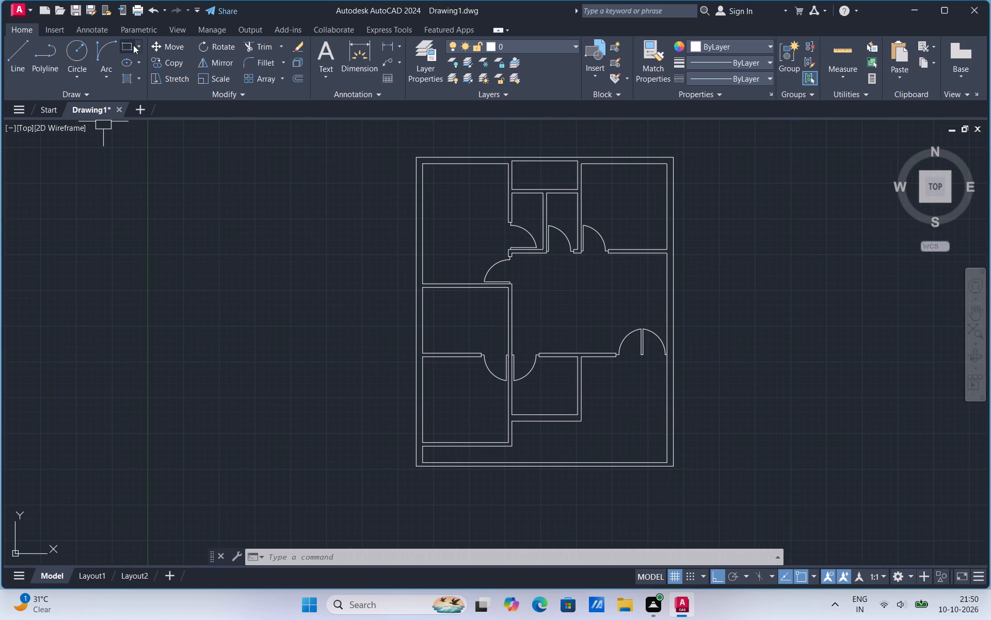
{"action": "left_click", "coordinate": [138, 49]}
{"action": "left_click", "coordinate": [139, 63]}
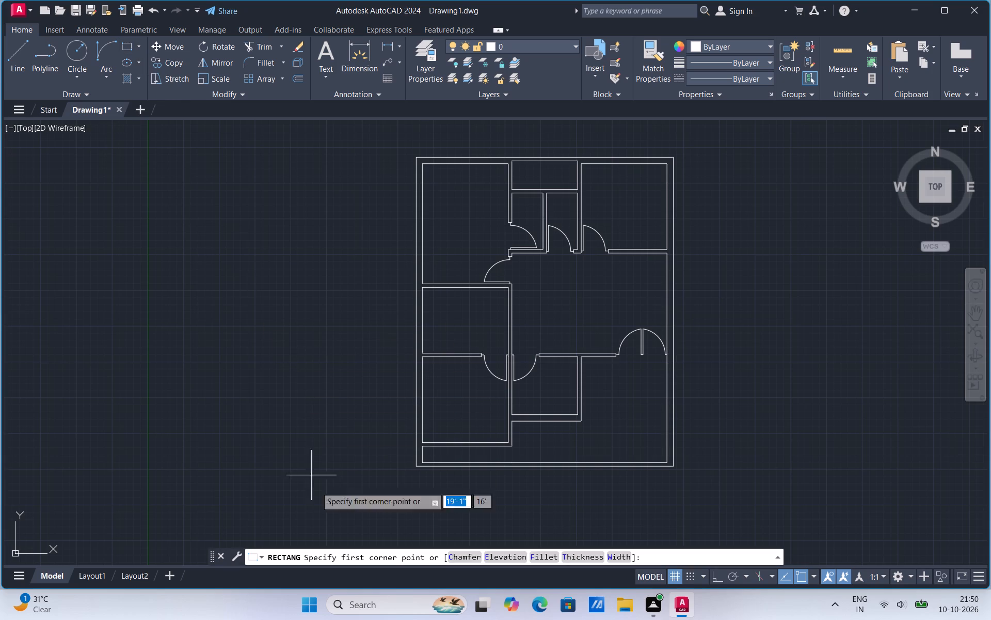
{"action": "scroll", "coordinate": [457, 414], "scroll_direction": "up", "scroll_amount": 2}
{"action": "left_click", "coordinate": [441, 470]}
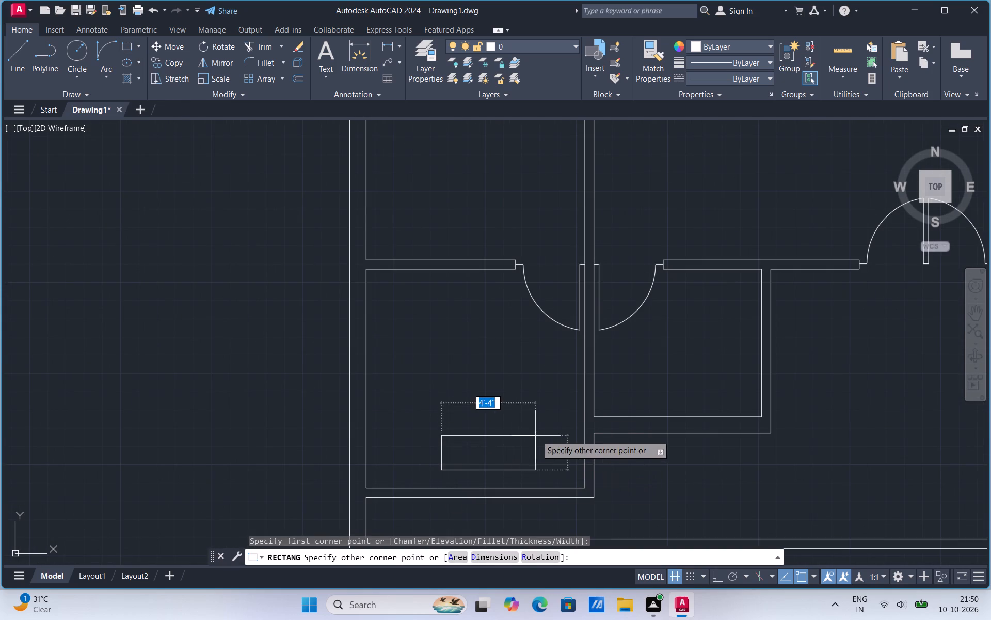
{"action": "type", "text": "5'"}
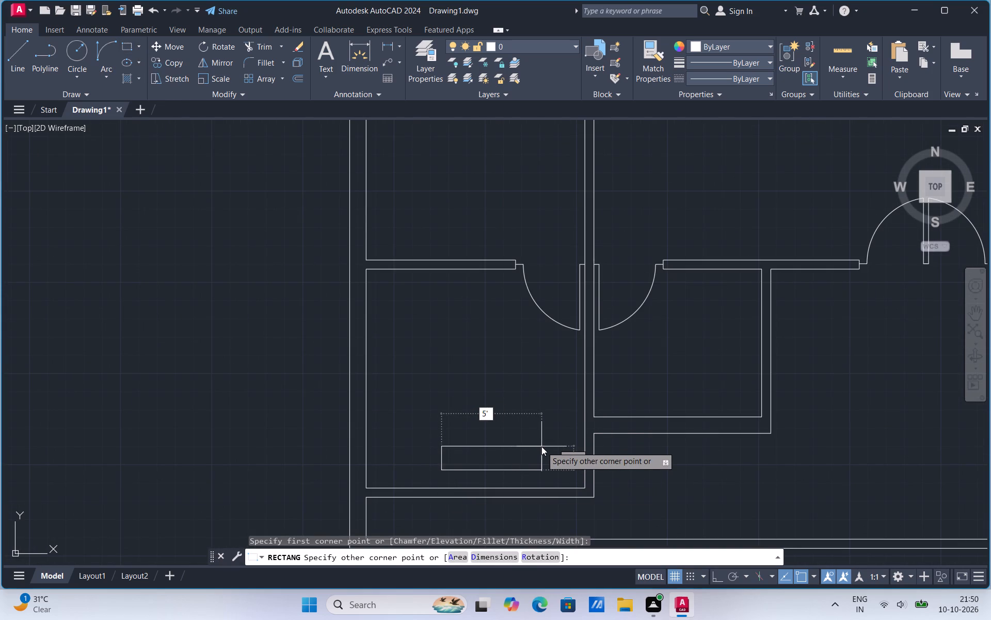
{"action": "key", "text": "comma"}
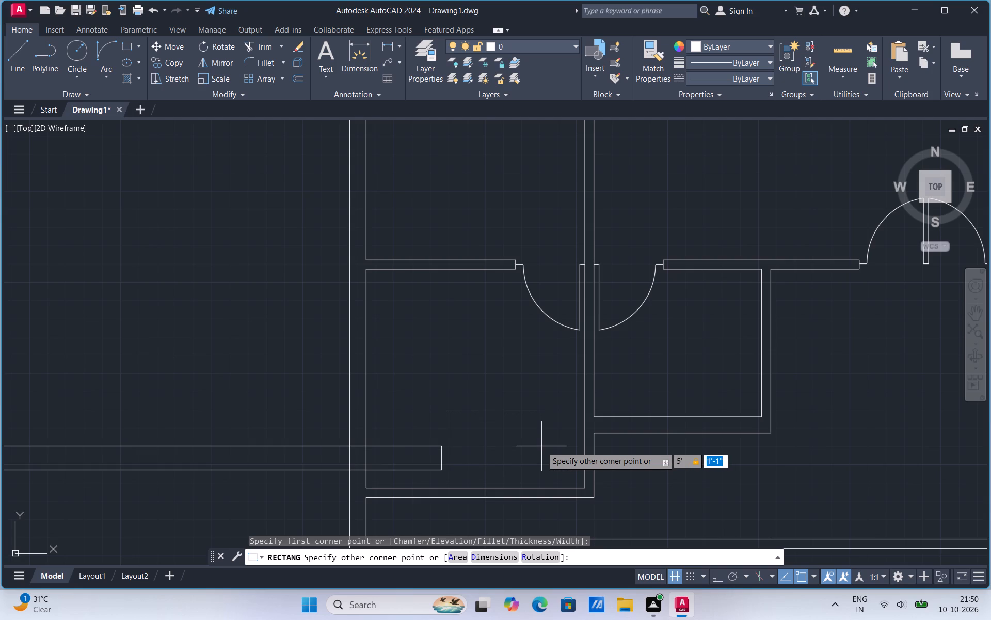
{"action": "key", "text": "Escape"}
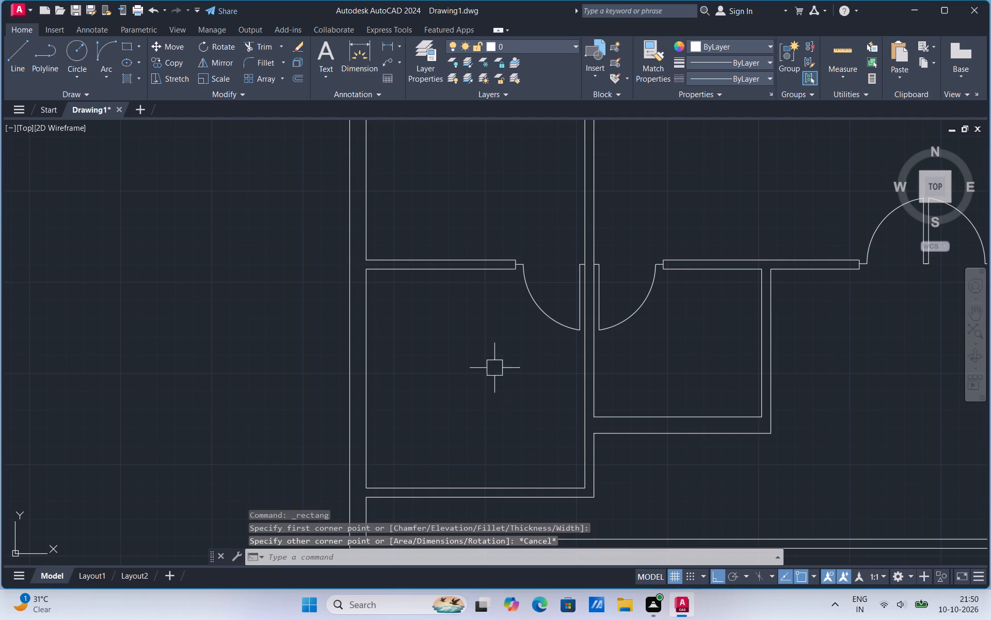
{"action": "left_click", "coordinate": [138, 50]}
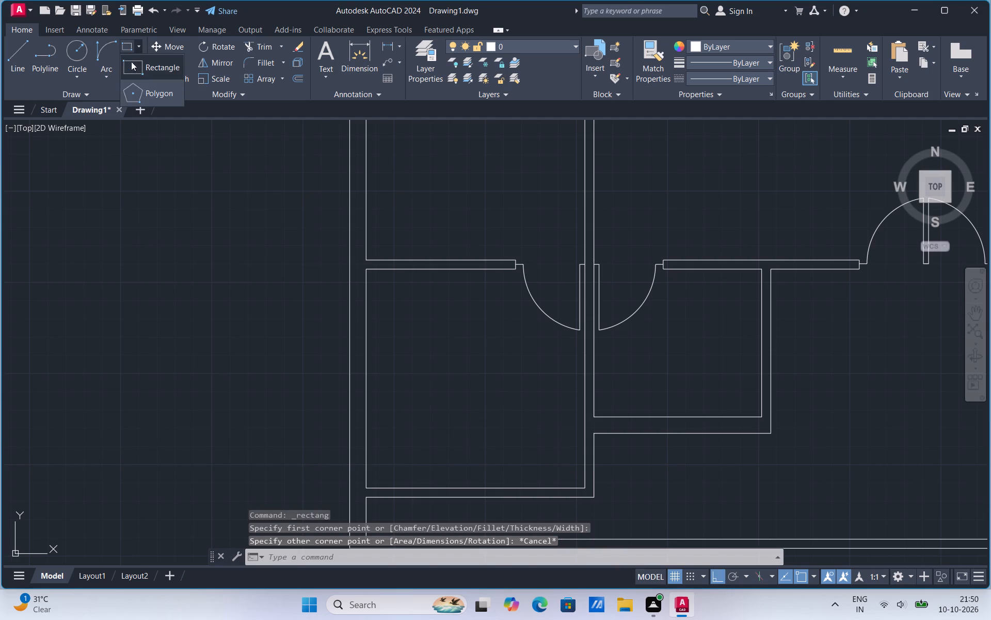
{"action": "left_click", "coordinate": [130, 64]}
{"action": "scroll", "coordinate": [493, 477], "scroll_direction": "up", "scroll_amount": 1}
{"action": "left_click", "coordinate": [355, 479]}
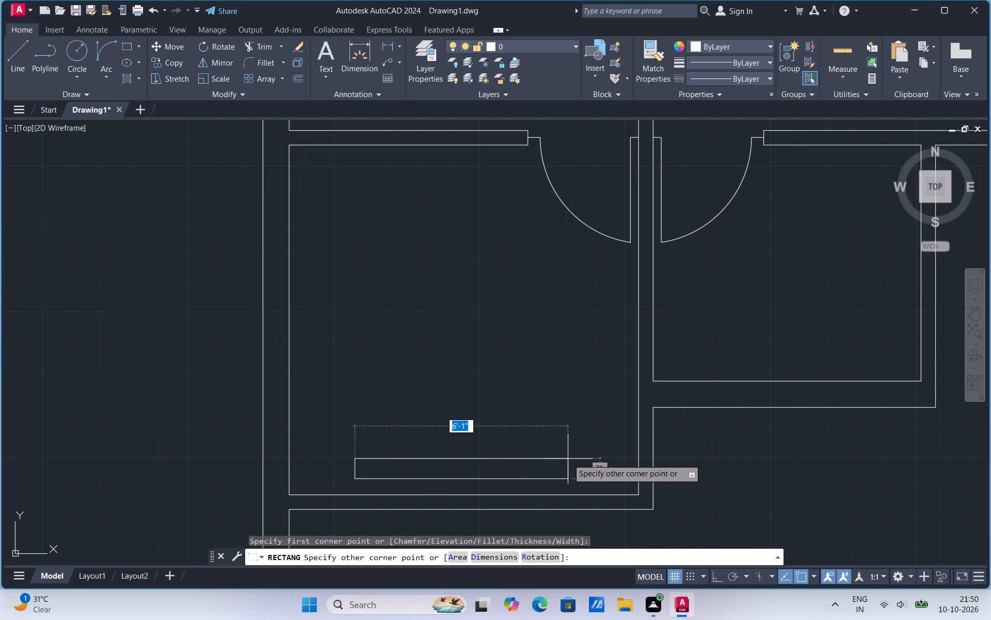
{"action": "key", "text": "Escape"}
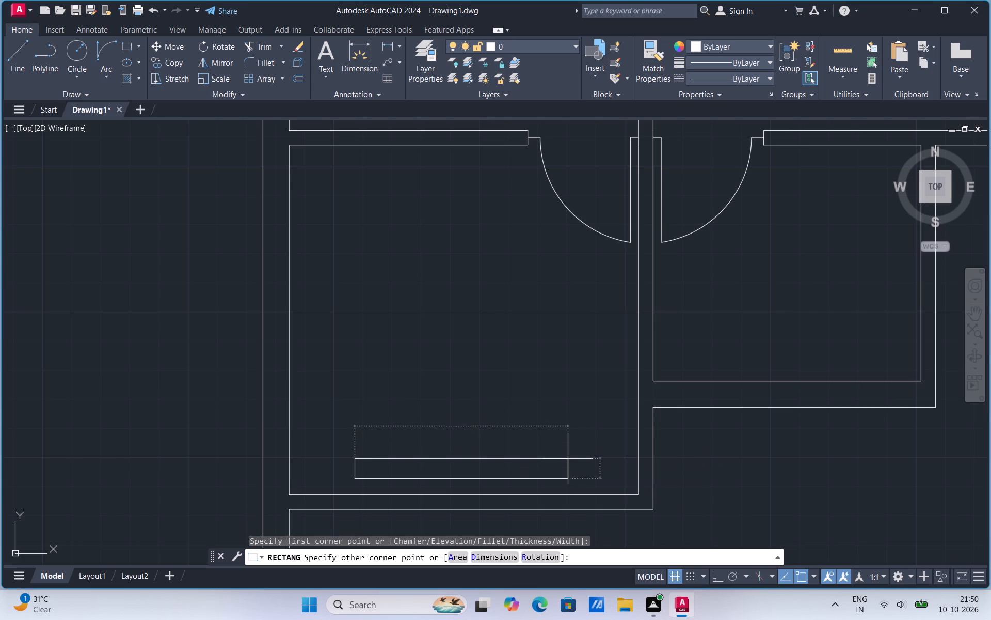
Draw two vertical window jamb lines across the lower-left room's bottom wall, about 5'-7" apart.
{"action": "left_click", "coordinate": [7, 66]}
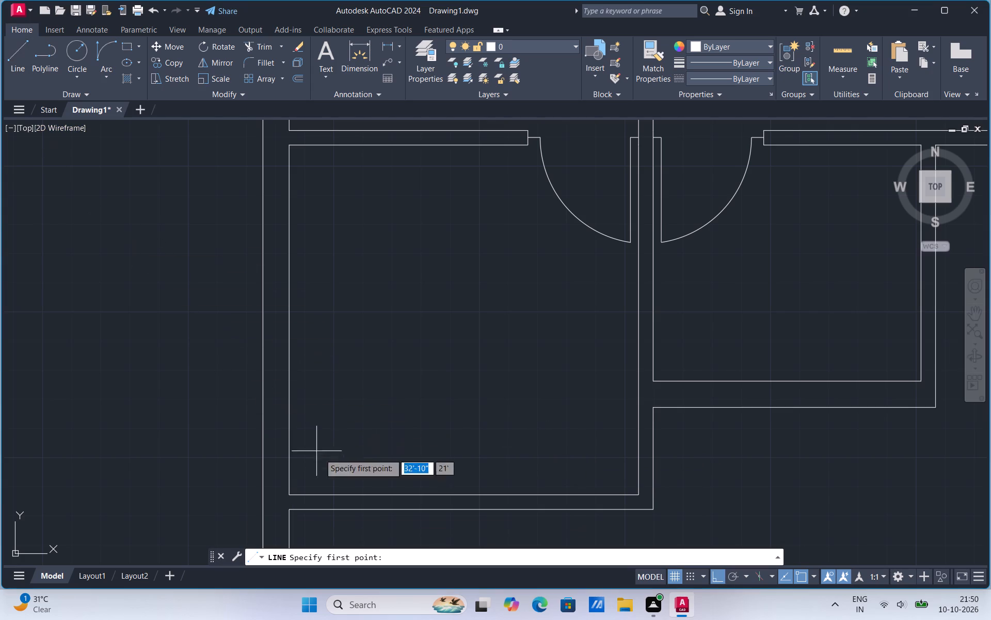
{"action": "left_click", "coordinate": [364, 510]}
{"action": "left_click", "coordinate": [364, 493]}
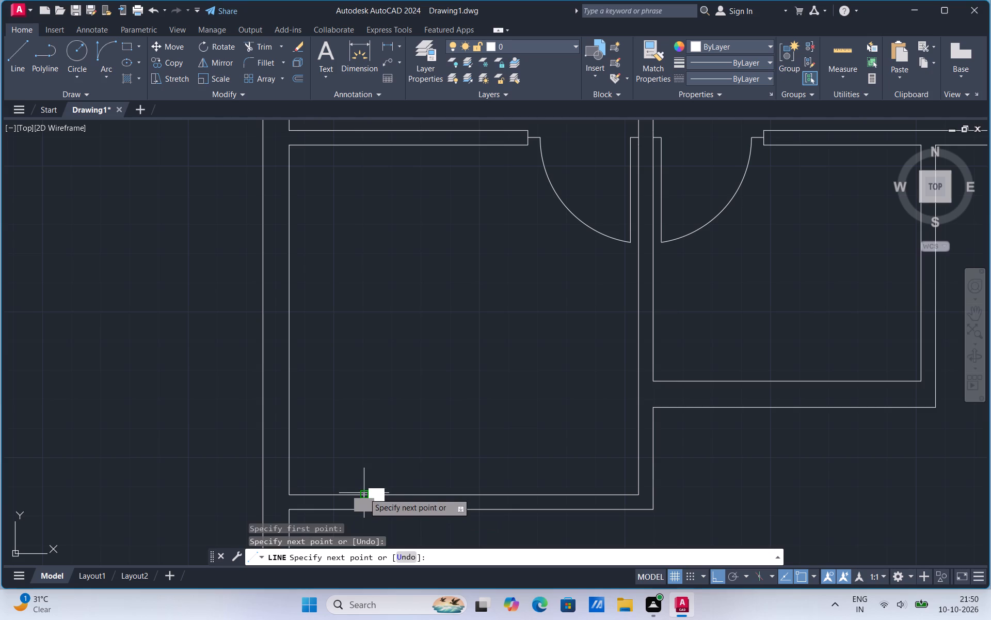
{"action": "key", "text": "Escape"}
{"action": "left_click", "coordinate": [10, 63]}
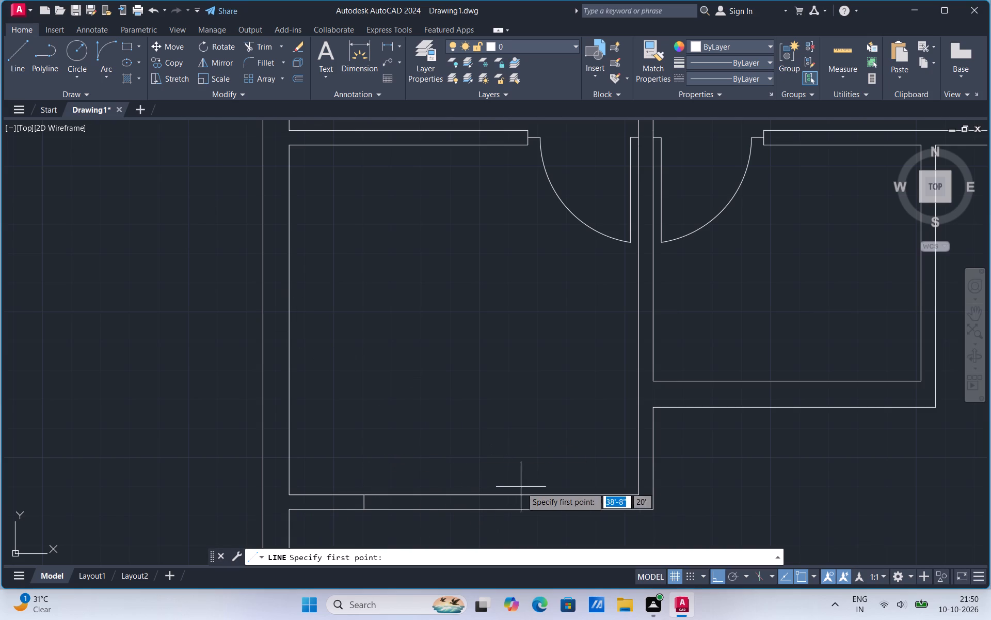
{"action": "left_click", "coordinate": [555, 508]}
{"action": "left_click", "coordinate": [556, 493]}
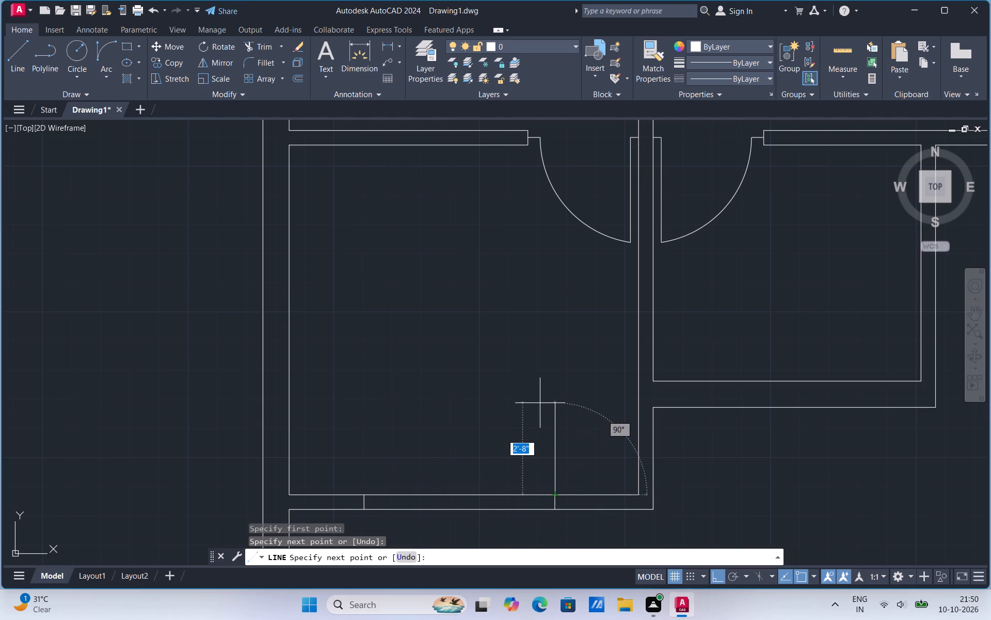
{"action": "key", "text": "Escape"}
Draw a horizontal line joining the midpoints of the two window jamb lines.
{"action": "scroll", "coordinate": [354, 349], "scroll_direction": "down", "scroll_amount": 1}
{"action": "scroll", "coordinate": [422, 452], "scroll_direction": "up", "scroll_amount": 2}
{"action": "left_click", "coordinate": [8, 65]}
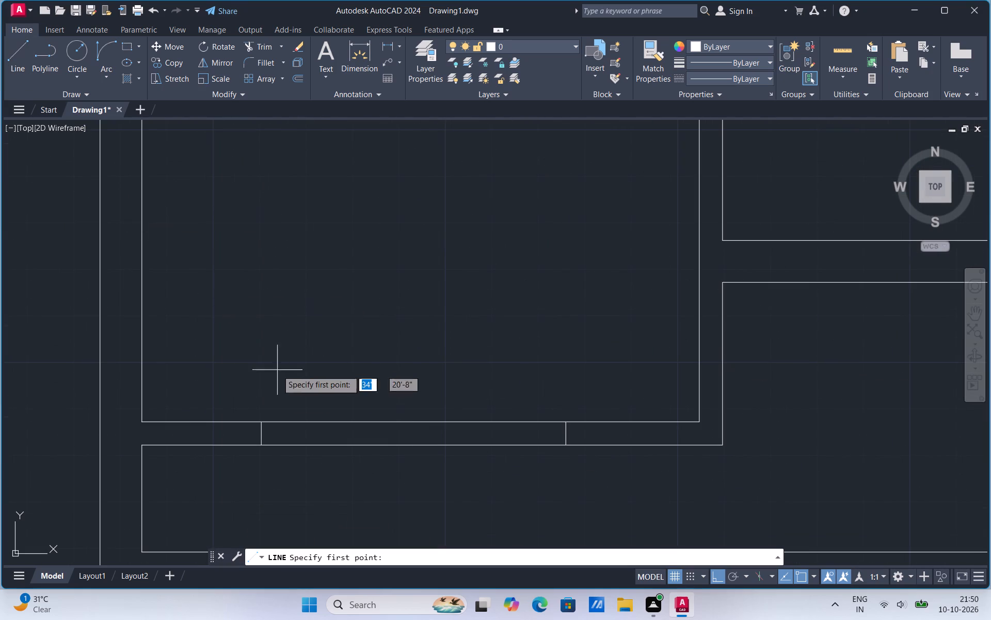
{"action": "left_click", "coordinate": [265, 433]}
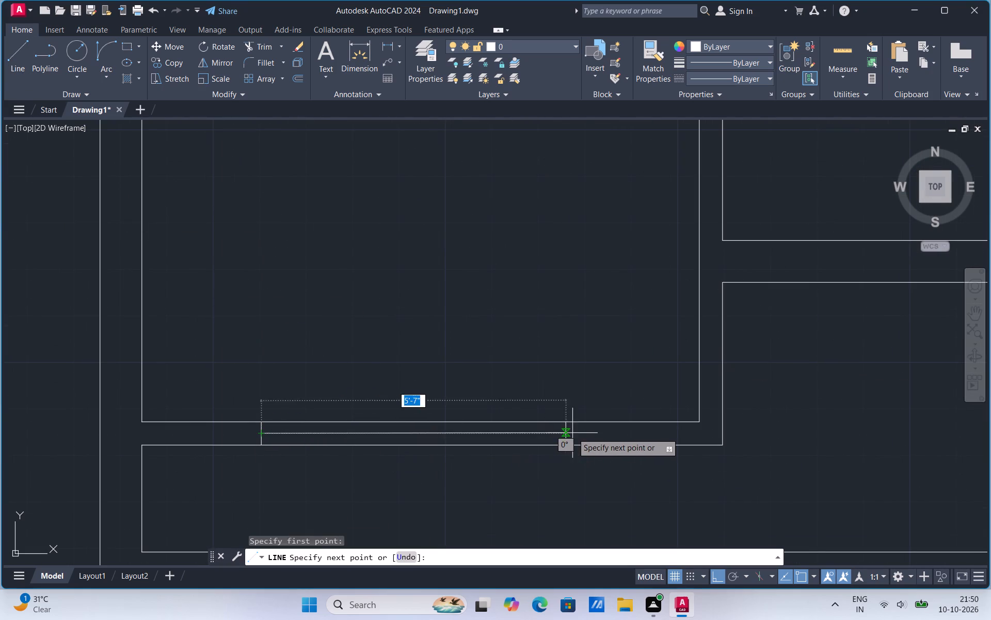
{"action": "left_click", "coordinate": [566, 436]}
{"action": "key", "text": "Escape"}
Copy the window's centre line about 1" above and about 1" below, midway to each wall face.
{"action": "scroll", "coordinate": [556, 430], "scroll_direction": "up", "scroll_amount": 2}
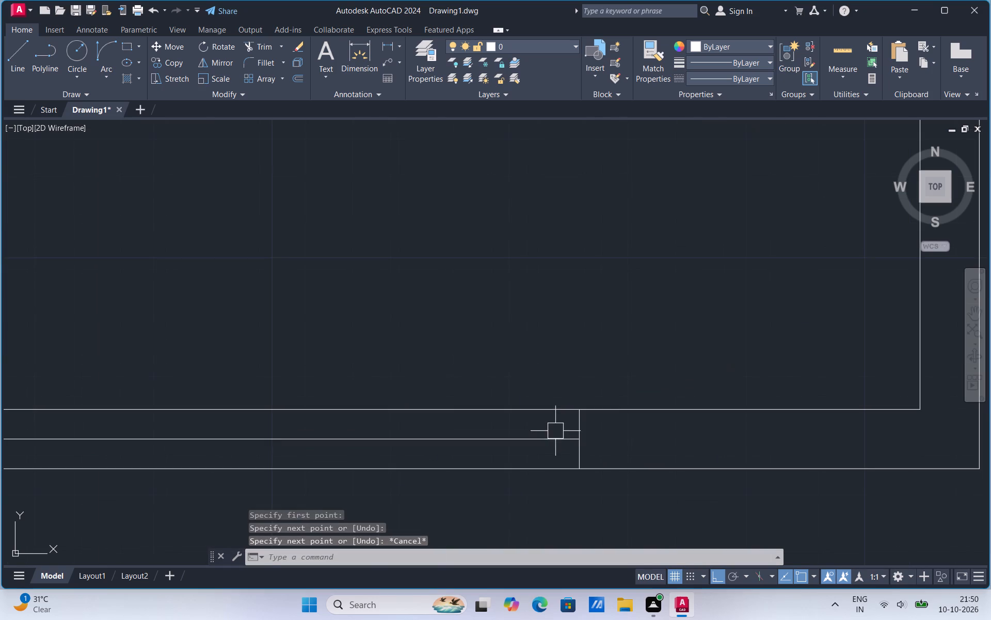
{"action": "left_click", "coordinate": [553, 435]}
{"action": "right_click", "coordinate": [553, 435]}
{"action": "left_click", "coordinate": [588, 231]}
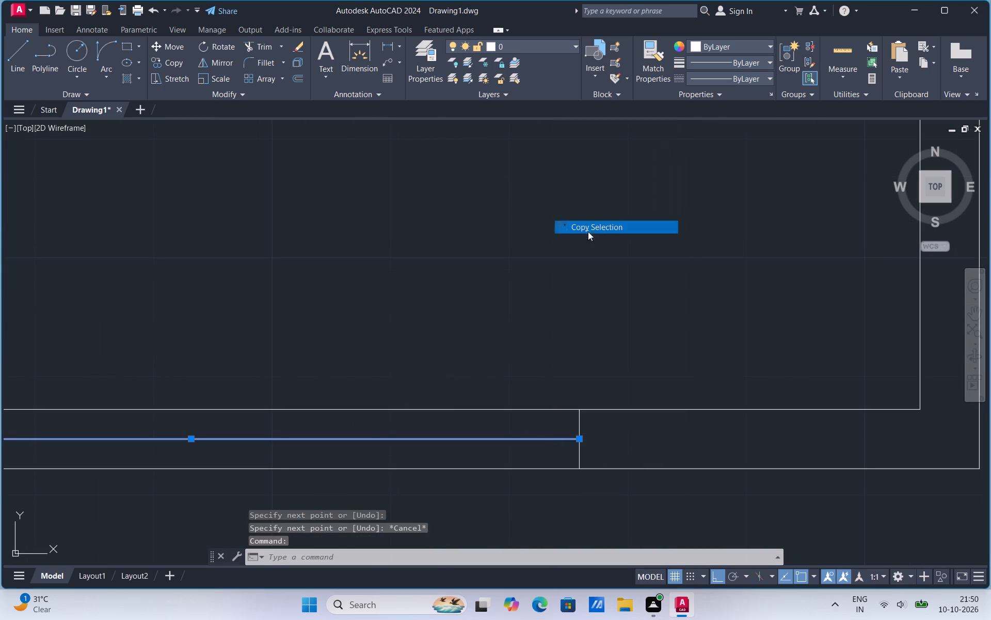
{"action": "scroll", "coordinate": [571, 424], "scroll_direction": "up", "scroll_amount": 1}
{"action": "left_click", "coordinate": [584, 449]}
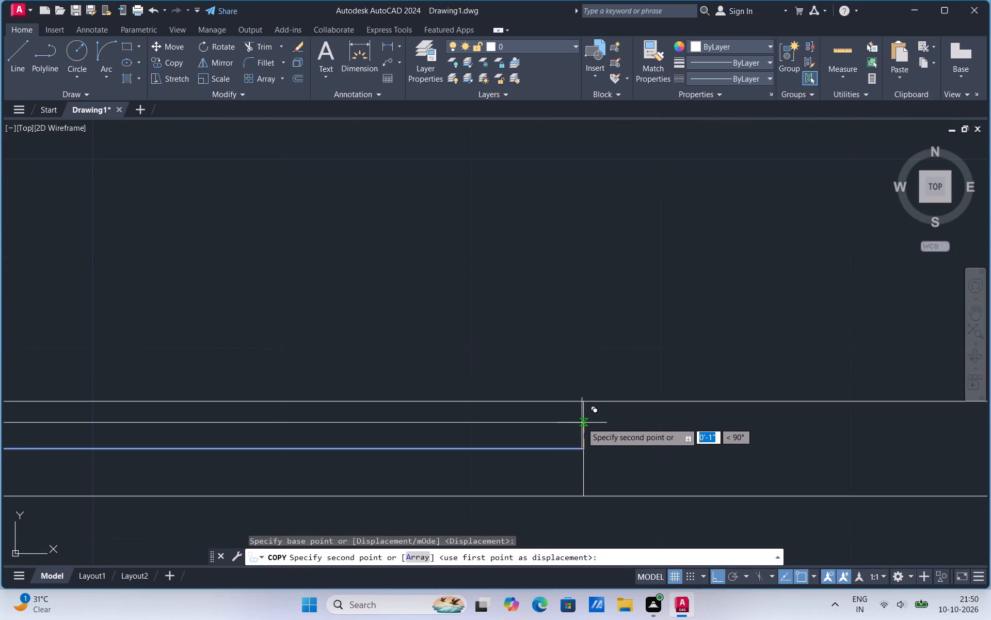
{"action": "left_click", "coordinate": [581, 426]}
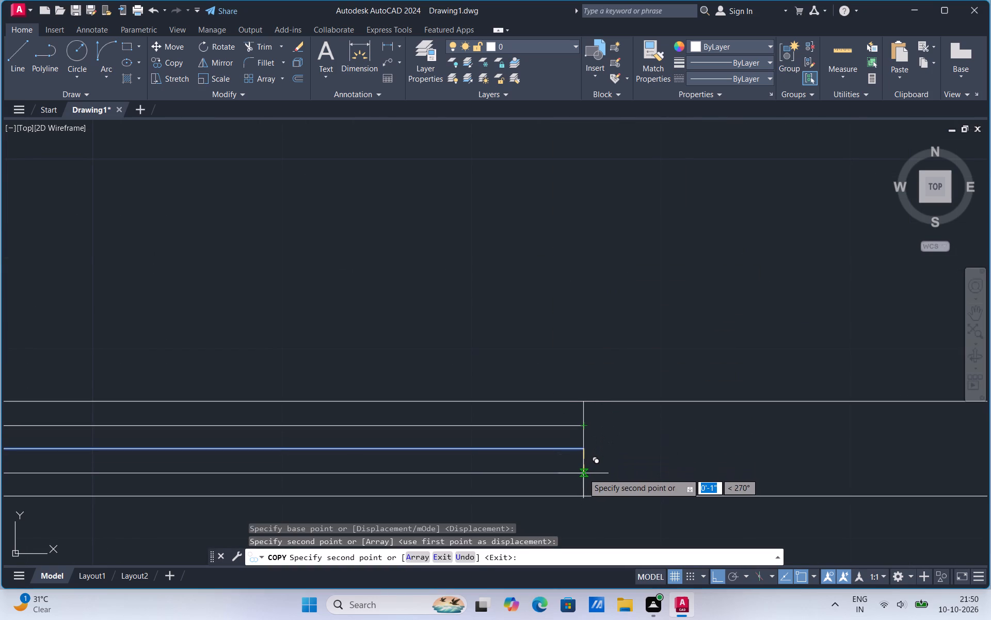
{"action": "left_click", "coordinate": [583, 473]}
{"action": "scroll", "coordinate": [704, 422], "scroll_direction": "down", "scroll_amount": 2}
{"action": "key", "text": "Escape"}
Draw two vertical window jamb lines across the short 5" partition just left of the double door, about 3'-1" apart.
{"action": "scroll", "coordinate": [468, 414], "scroll_direction": "down", "scroll_amount": 4}
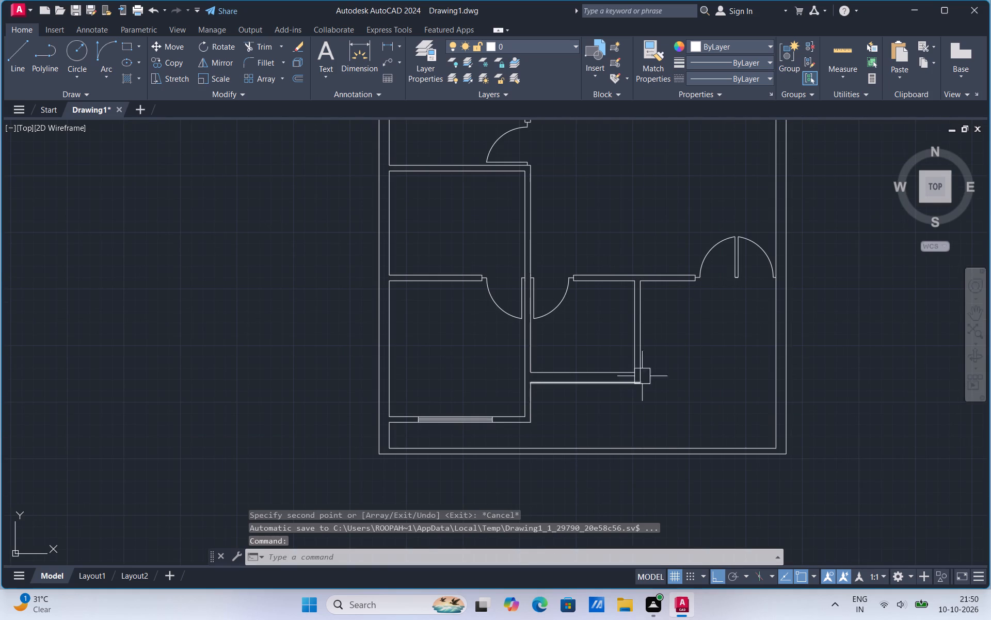
{"action": "scroll", "coordinate": [665, 276], "scroll_direction": "up", "scroll_amount": 2}
{"action": "scroll", "coordinate": [720, 259], "scroll_direction": "up", "scroll_amount": 2}
{"action": "scroll", "coordinate": [778, 266], "scroll_direction": "up", "scroll_amount": 1}
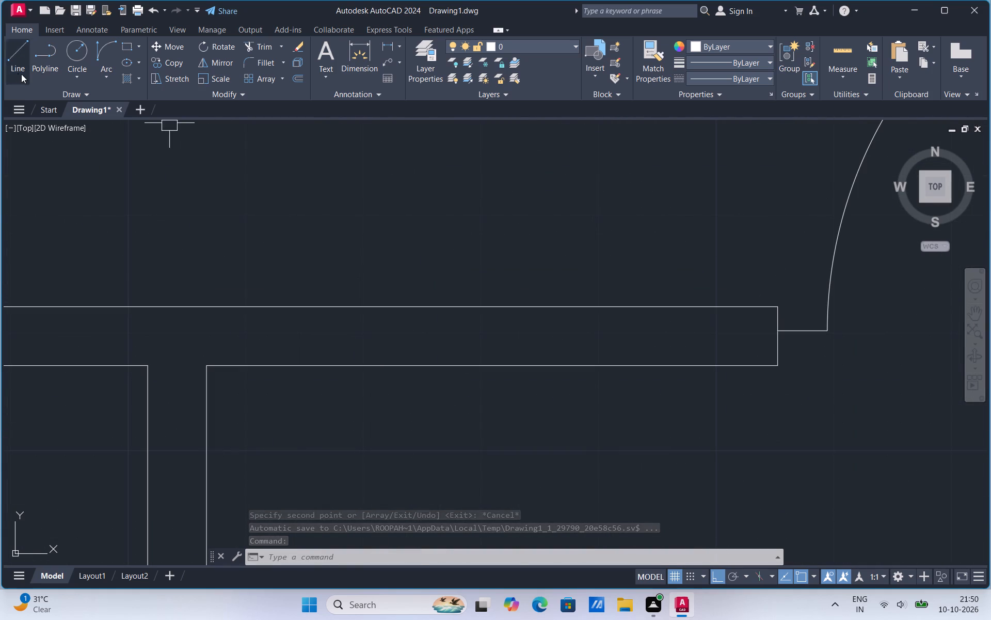
{"action": "left_click", "coordinate": [13, 72]}
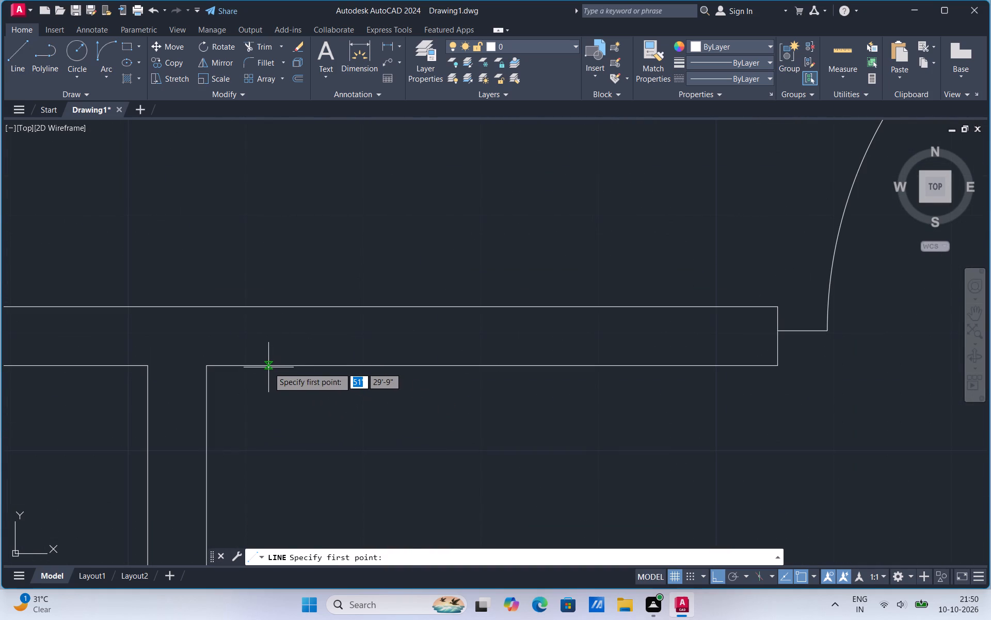
{"action": "left_click", "coordinate": [268, 367]}
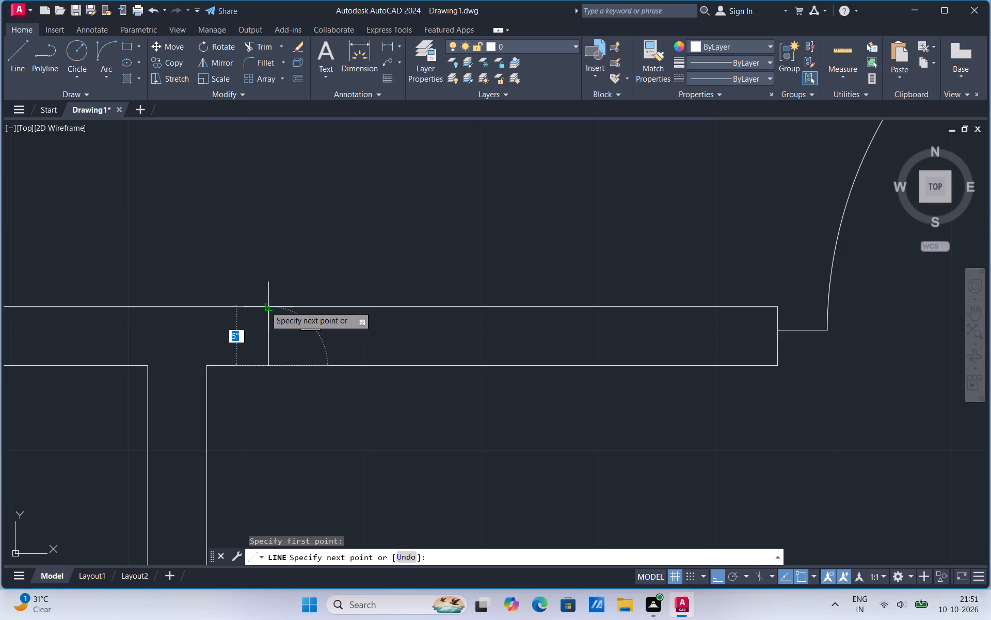
{"action": "left_click", "coordinate": [265, 306]}
{"action": "key", "text": "Escape"}
{"action": "left_click", "coordinate": [12, 60]}
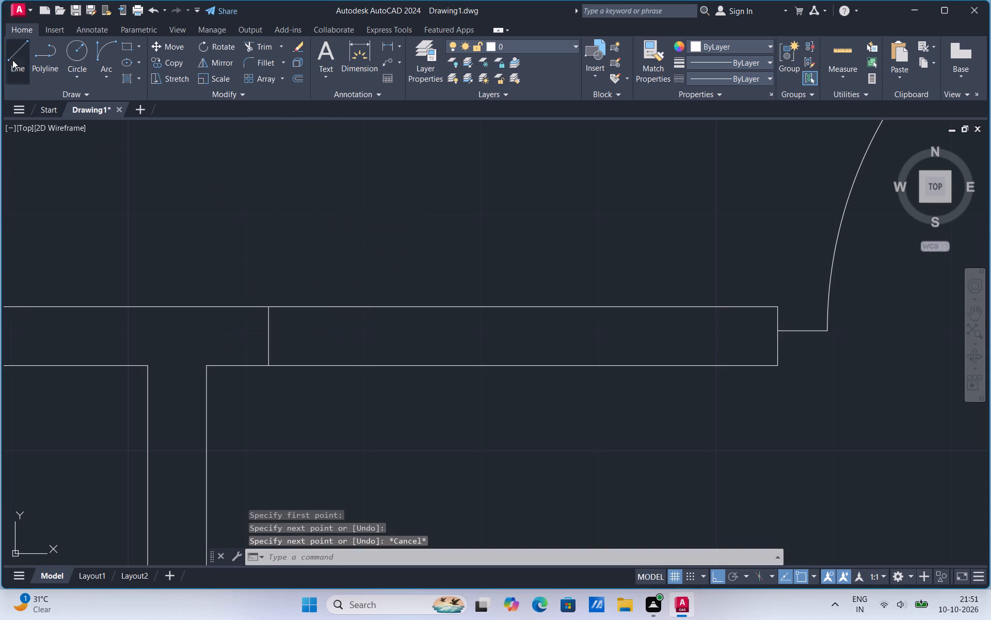
{"action": "left_click", "coordinate": [708, 364]}
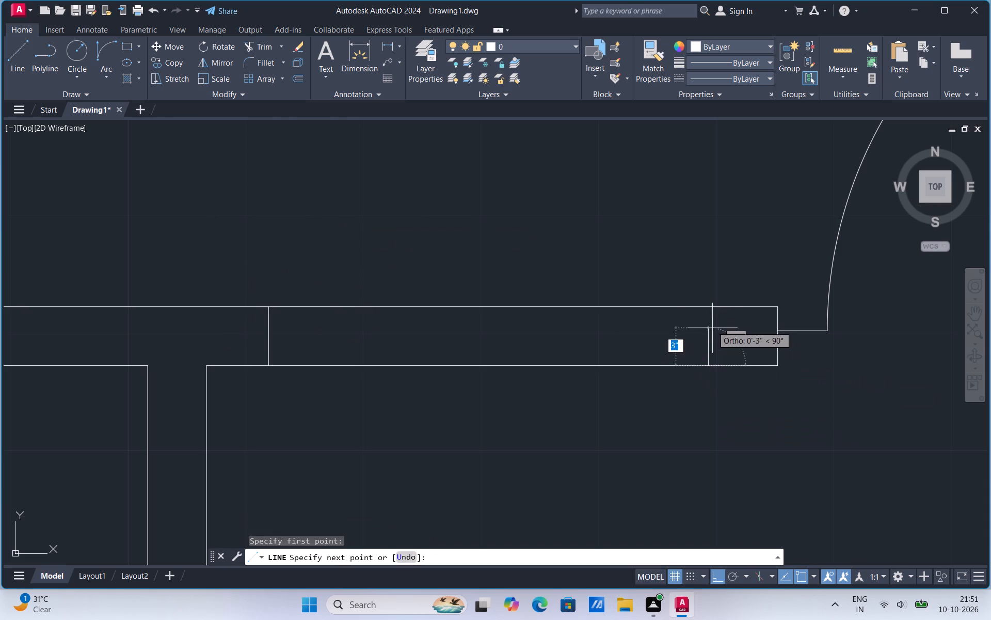
{"action": "left_click", "coordinate": [706, 303]}
{"action": "key", "text": "Escape"}
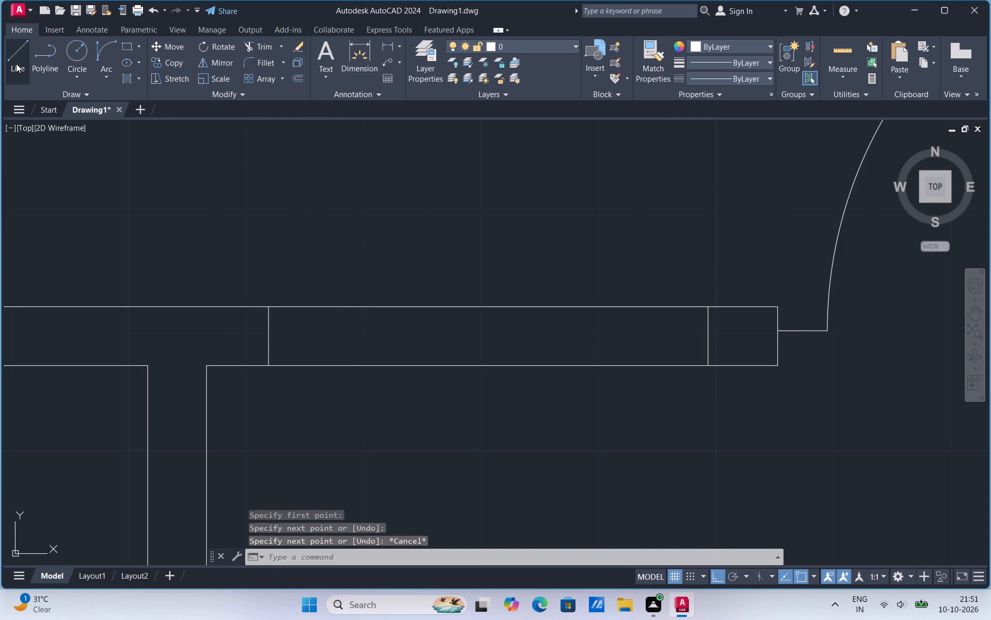
Draw a horizontal centre line joining the midpoints of the two jamb lines beside the double door.
{"action": "left_click", "coordinate": [16, 64]}
{"action": "left_click", "coordinate": [267, 338]}
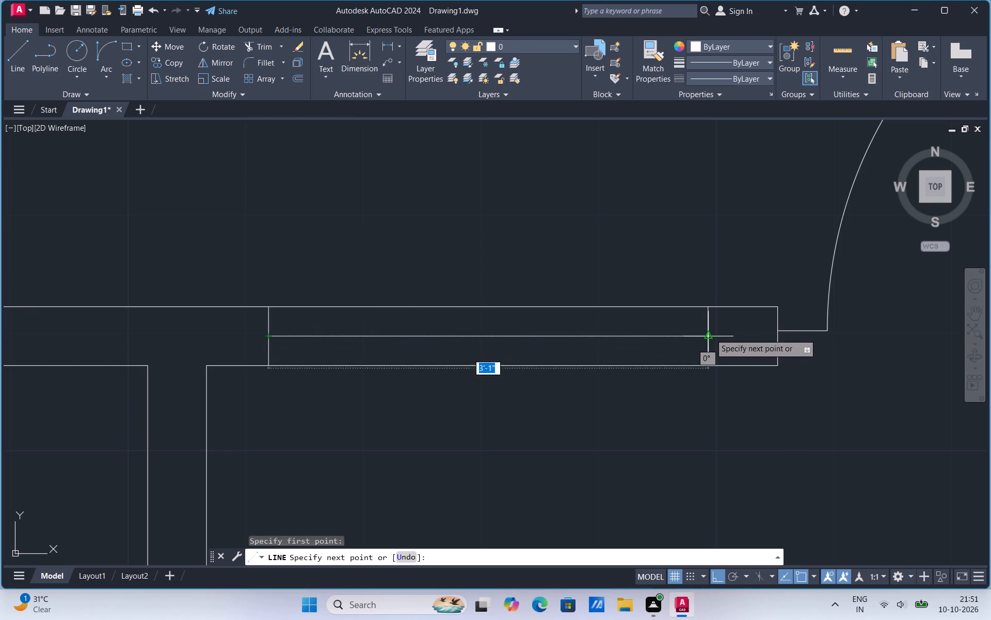
{"action": "left_click", "coordinate": [710, 338]}
{"action": "key", "text": "Escape"}
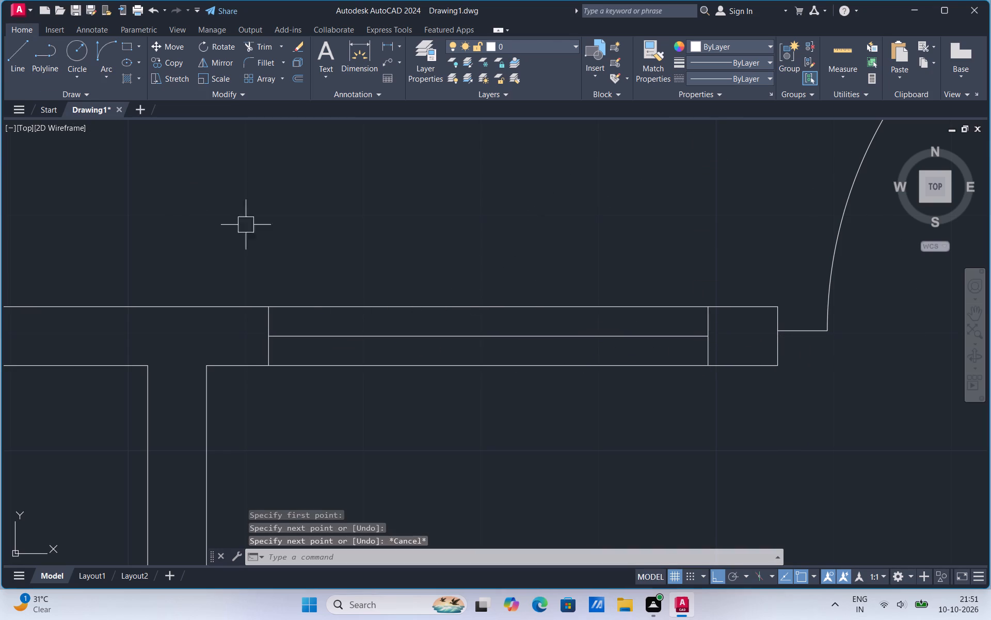
Copy this window's centre line about 1" above and about 1" below, midway to each wall face.
{"action": "left_click", "coordinate": [321, 333]}
{"action": "right_click", "coordinate": [321, 333]}
{"action": "left_click", "coordinate": [353, 128]}
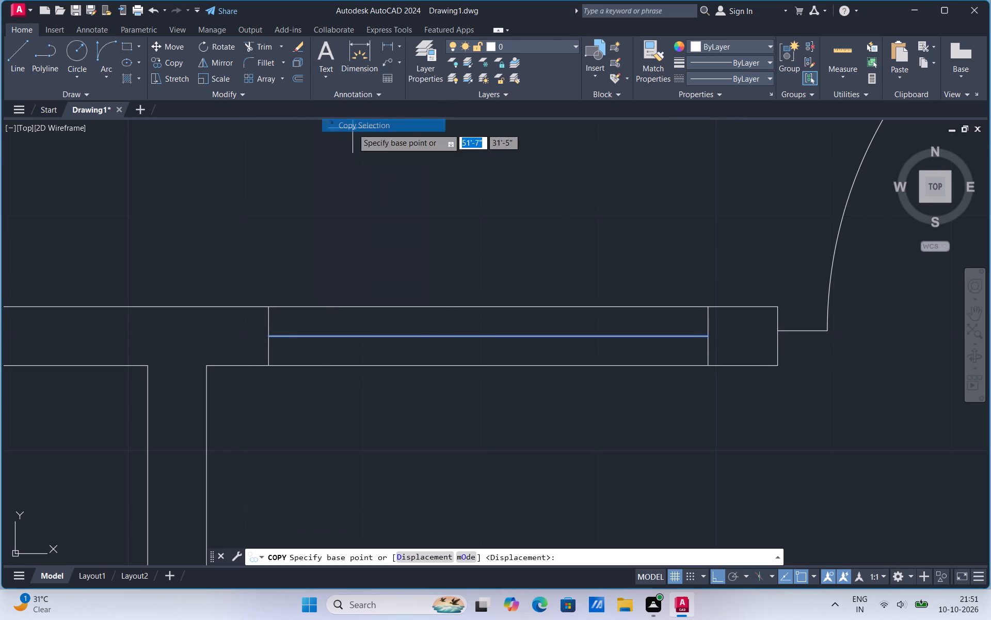
{"action": "scroll", "coordinate": [252, 315], "scroll_direction": "up", "scroll_amount": 1}
{"action": "left_click", "coordinate": [275, 351]}
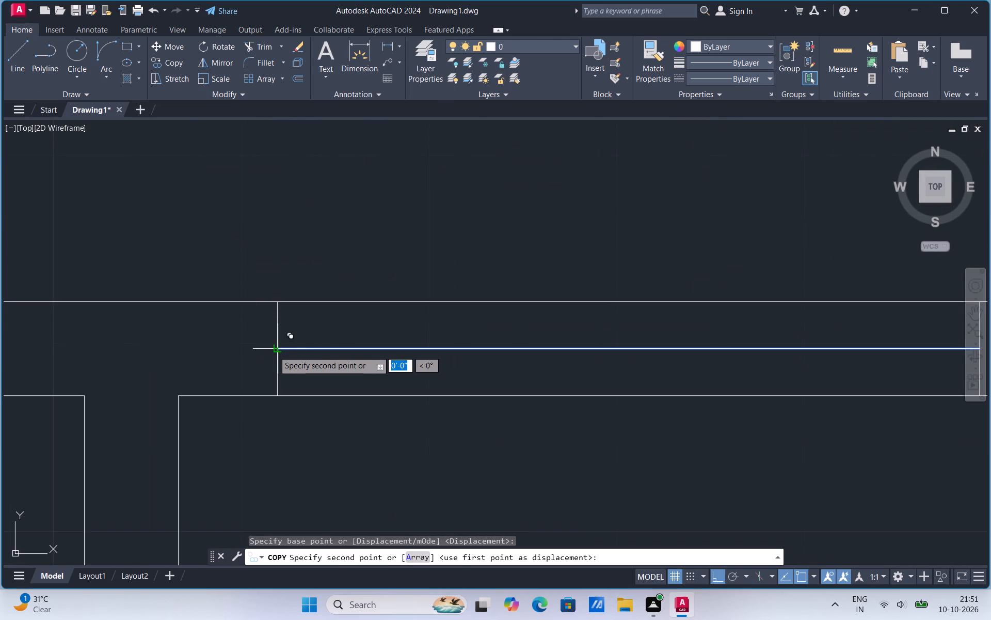
{"action": "left_click", "coordinate": [279, 326]}
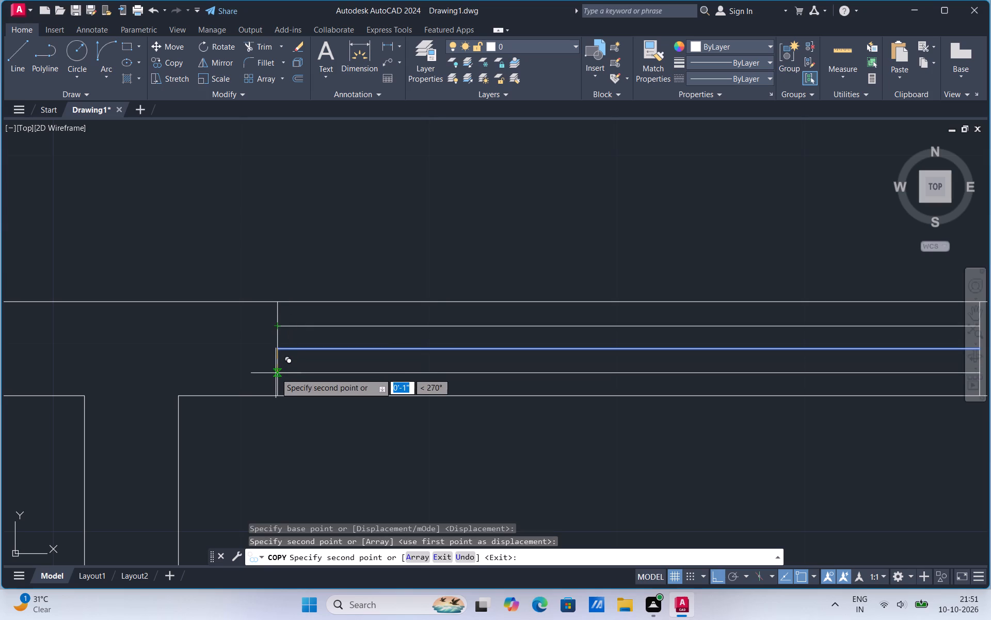
{"action": "left_click", "coordinate": [277, 373]}
{"action": "scroll", "coordinate": [431, 299], "scroll_direction": "down", "scroll_amount": 2}
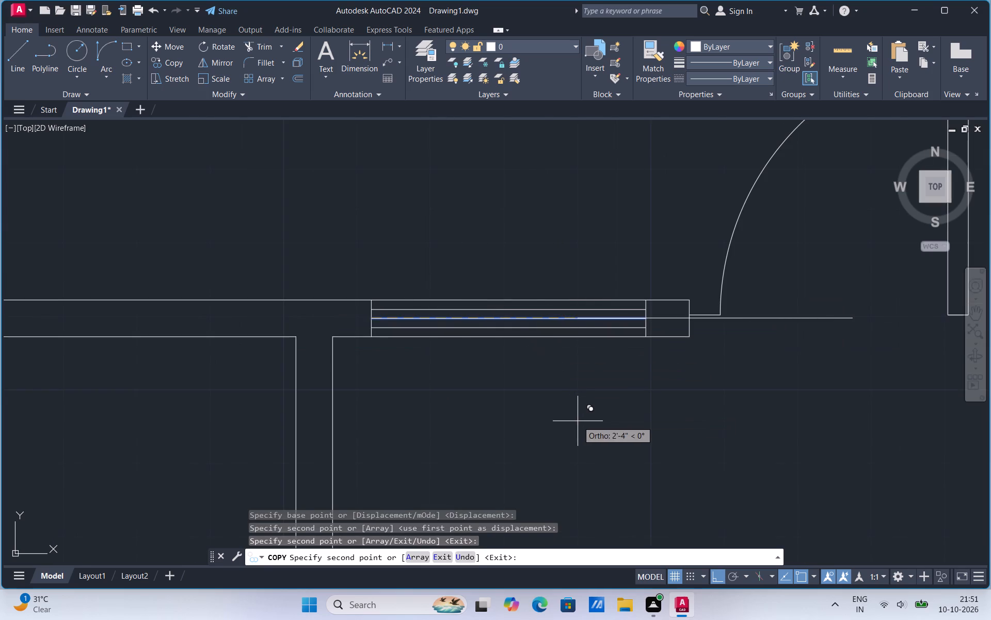
{"action": "key", "text": "Escape"}
Draw two vertical window jamb lines across the bottom wall of the small lower-middle room, about 5'-5" apart.
{"action": "scroll", "coordinate": [578, 421], "scroll_direction": "down", "scroll_amount": 3}
{"action": "scroll", "coordinate": [521, 293], "scroll_direction": "down", "scroll_amount": 2}
{"action": "scroll", "coordinate": [481, 402], "scroll_direction": "up", "scroll_amount": 3}
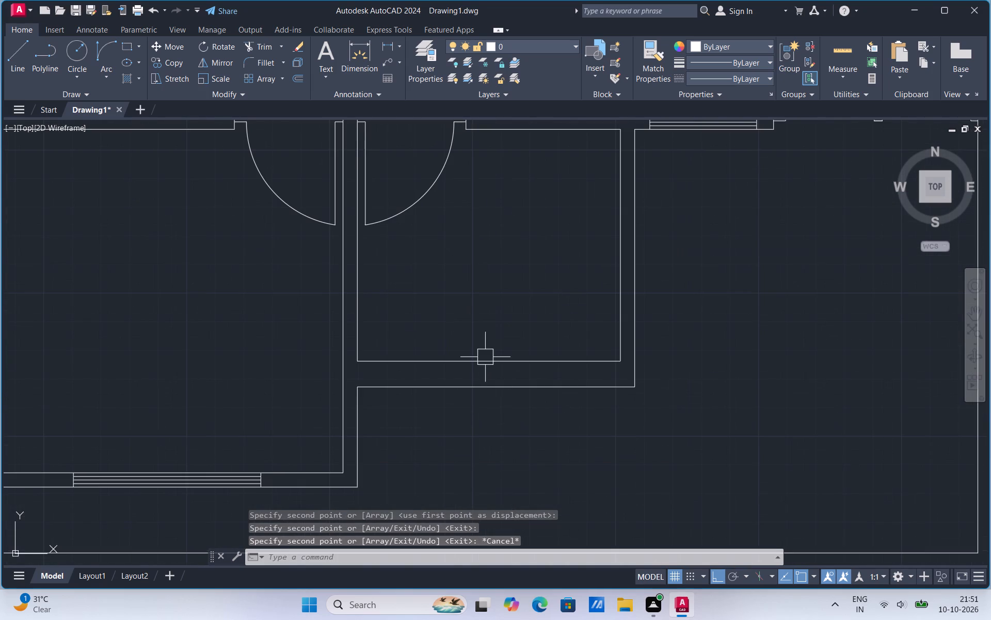
{"action": "scroll", "coordinate": [485, 357], "scroll_direction": "up", "scroll_amount": 1}
{"action": "left_click", "coordinate": [15, 69]}
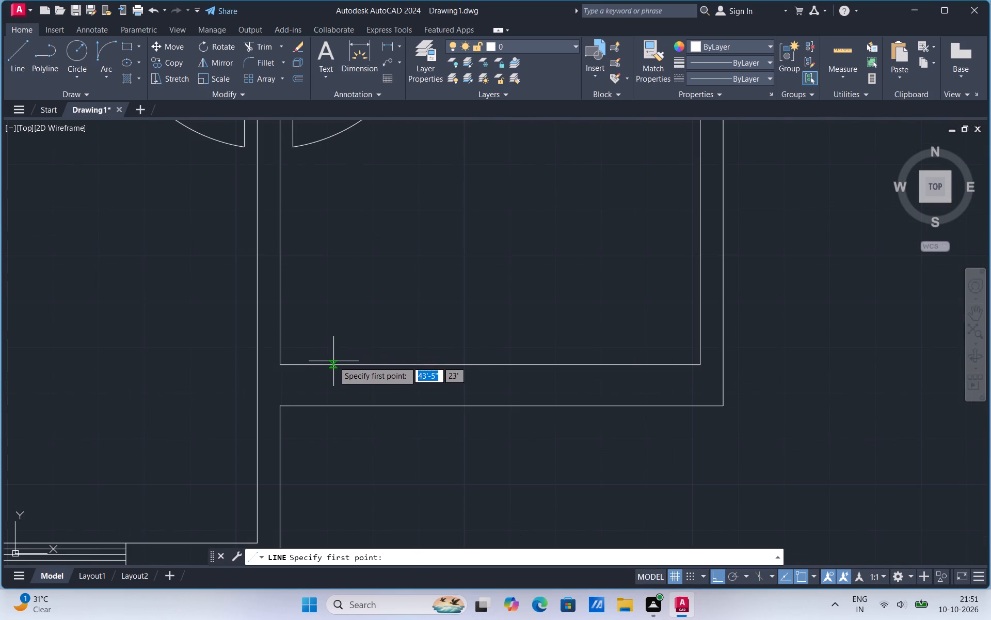
{"action": "left_click", "coordinate": [337, 363]}
{"action": "left_click", "coordinate": [332, 405]}
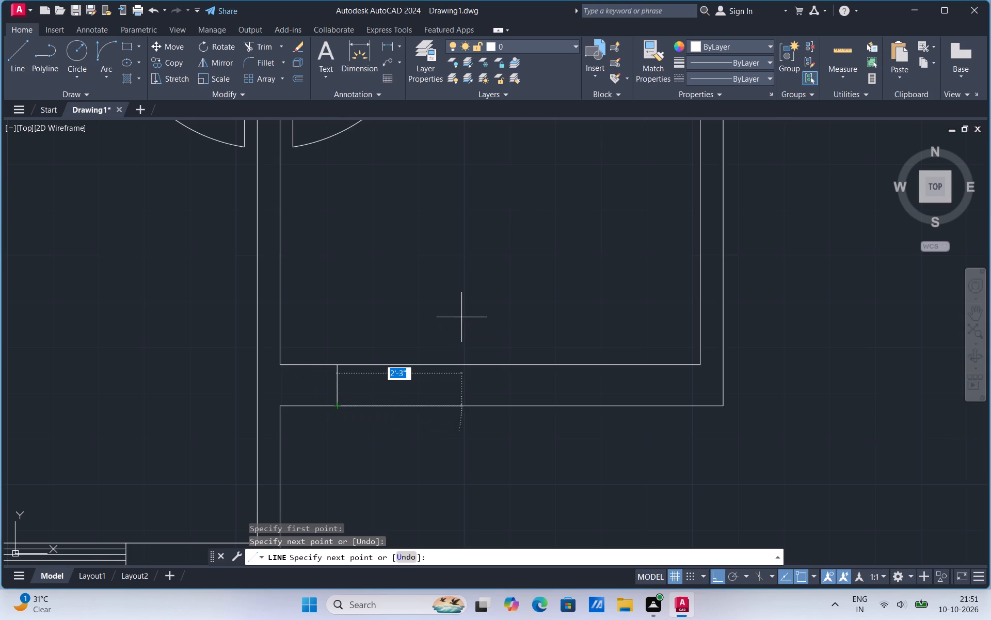
{"action": "key", "text": "Escape"}
{"action": "left_click_drag", "start_coordinate": [11, 65], "coordinate": [20, 68]}
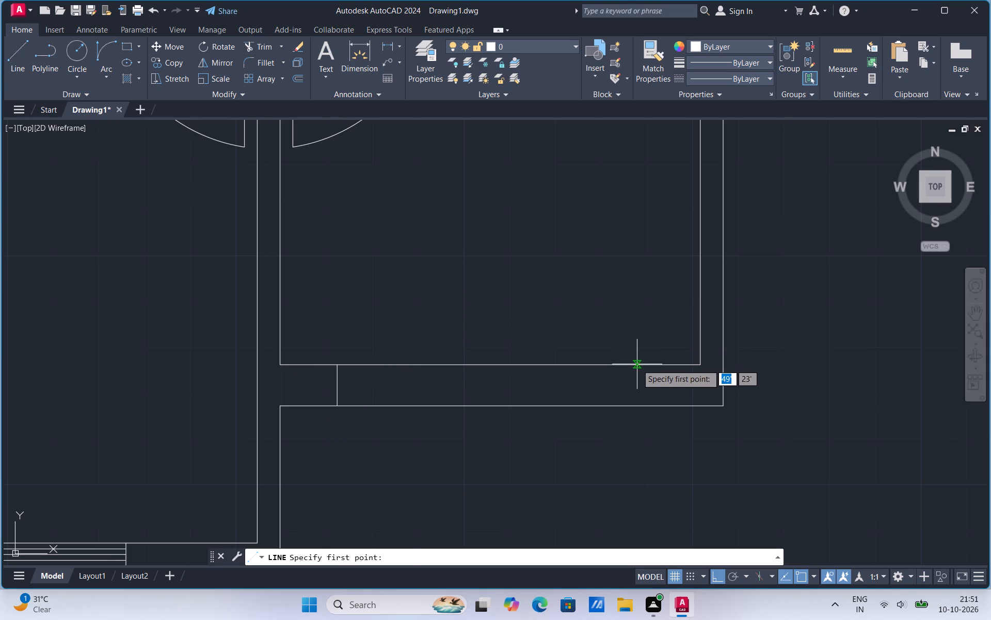
{"action": "left_click", "coordinate": [637, 364]}
{"action": "left_click", "coordinate": [634, 405]}
{"action": "key", "text": "Escape"}
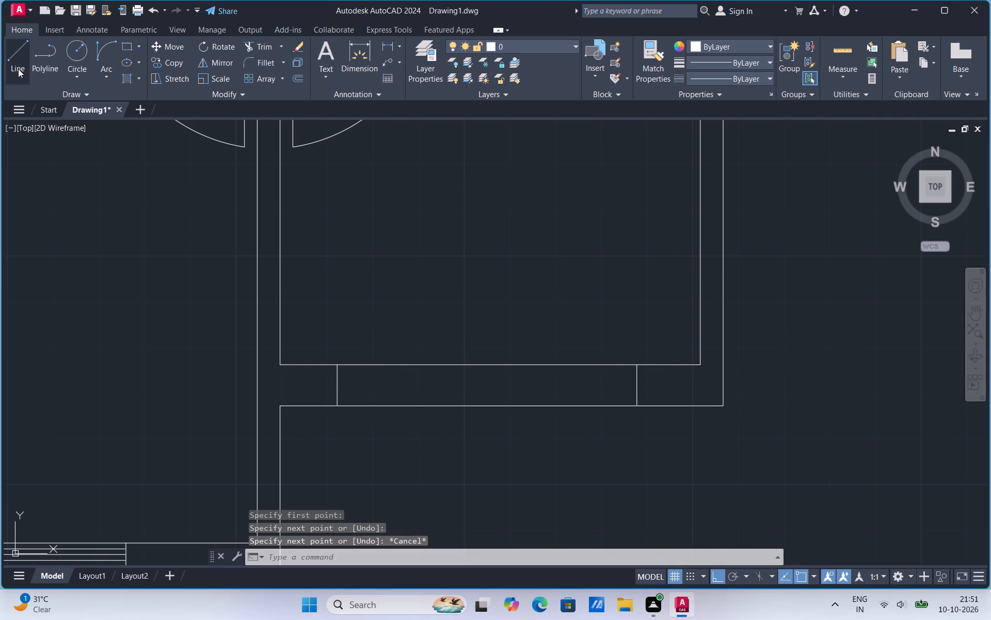
Draw a horizontal centre line joining the midpoints of the lower-middle room's two window jamb lines.
{"action": "left_click", "coordinate": [18, 69]}
{"action": "left_click", "coordinate": [339, 384]}
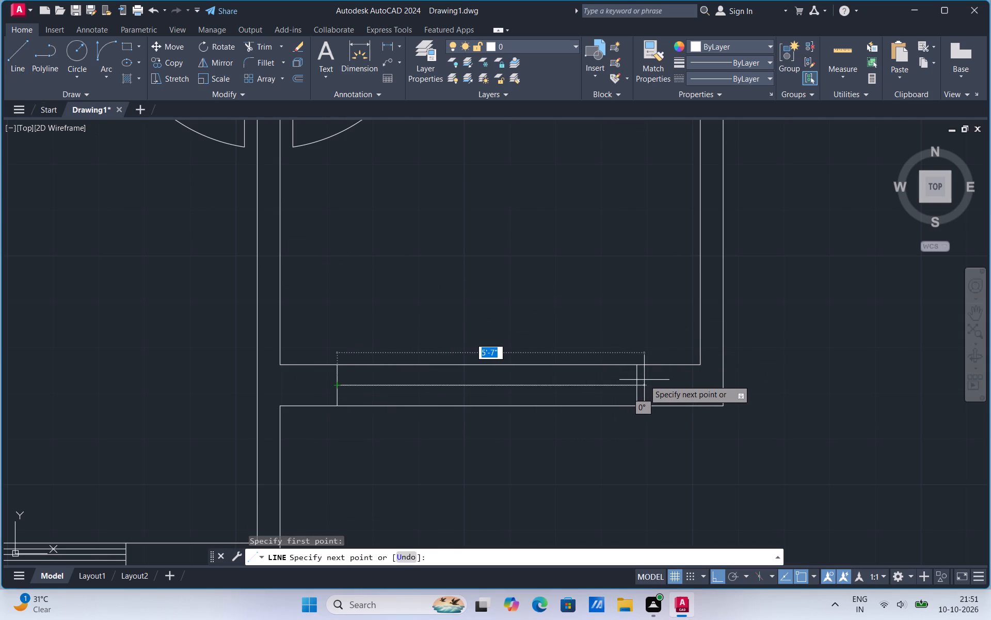
{"action": "left_click", "coordinate": [640, 385]}
{"action": "key", "text": "Escape"}
Copy the lower-middle room window's centre line about 2" above and about 2" below, midway to each wall face.
{"action": "left_click", "coordinate": [463, 384]}
{"action": "right_click", "coordinate": [463, 384]}
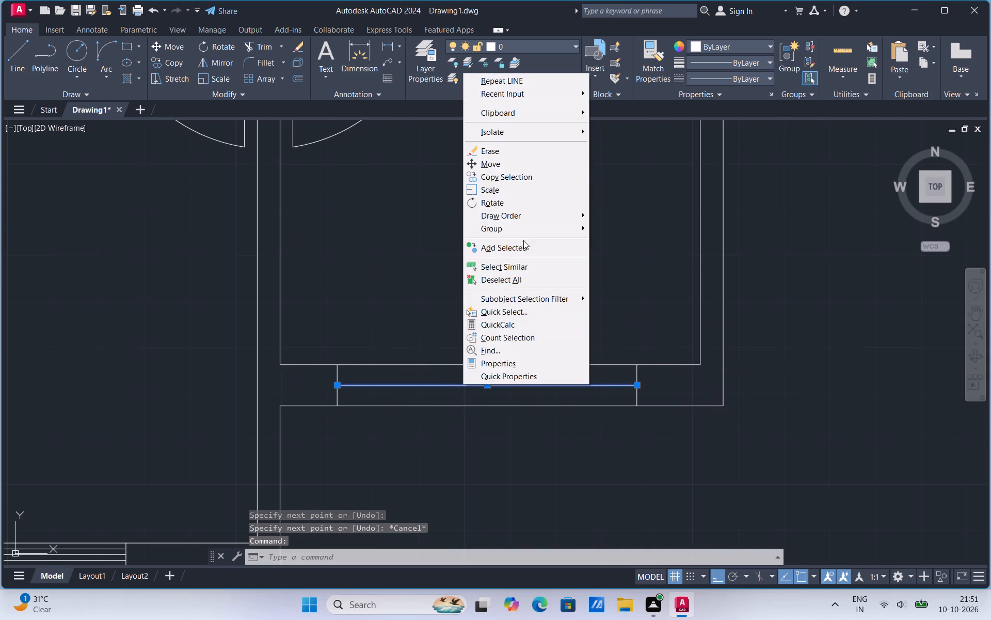
{"action": "left_click", "coordinate": [520, 176]}
{"action": "scroll", "coordinate": [344, 353], "scroll_direction": "up", "scroll_amount": 3}
{"action": "left_click_drag", "start_coordinate": [313, 488], "coordinate": [312, 483]}
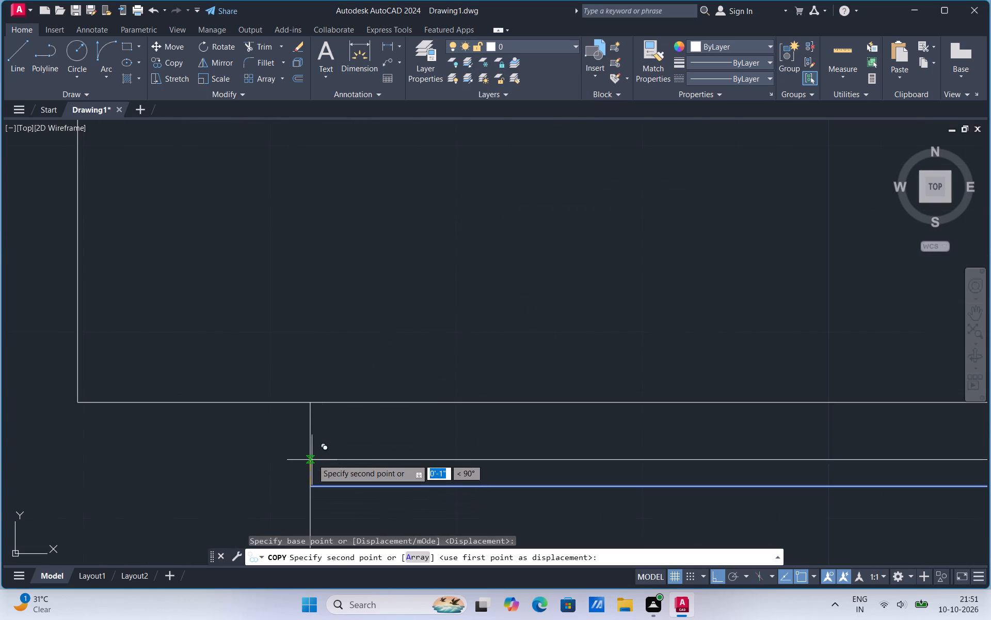
{"action": "left_click", "coordinate": [310, 444]}
{"action": "scroll", "coordinate": [327, 413], "scroll_direction": "down", "scroll_amount": 2}
{"action": "scroll", "coordinate": [326, 453], "scroll_direction": "up", "scroll_amount": 2}
{"action": "left_click", "coordinate": [310, 470]}
{"action": "key", "text": "Escape"}
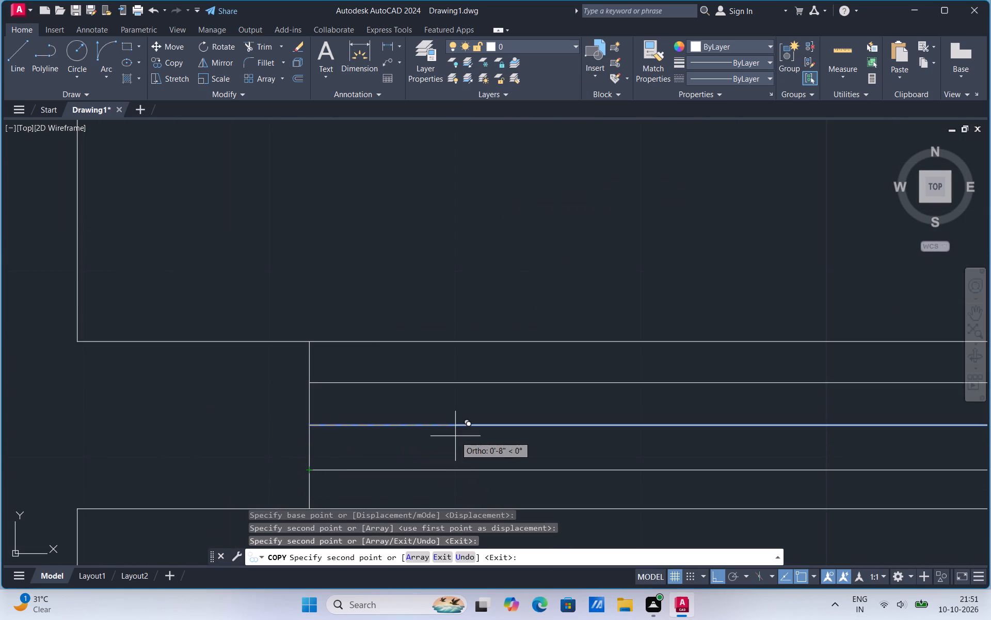
Draw two horizontal window jamb lines across the upper-left room's left outer wall, about 4'-8" apart.
{"action": "scroll", "coordinate": [472, 424], "scroll_direction": "down", "scroll_amount": 3}
{"action": "scroll", "coordinate": [536, 494], "scroll_direction": "down", "scroll_amount": 2}
{"action": "scroll", "coordinate": [650, 495], "scroll_direction": "down", "scroll_amount": 2}
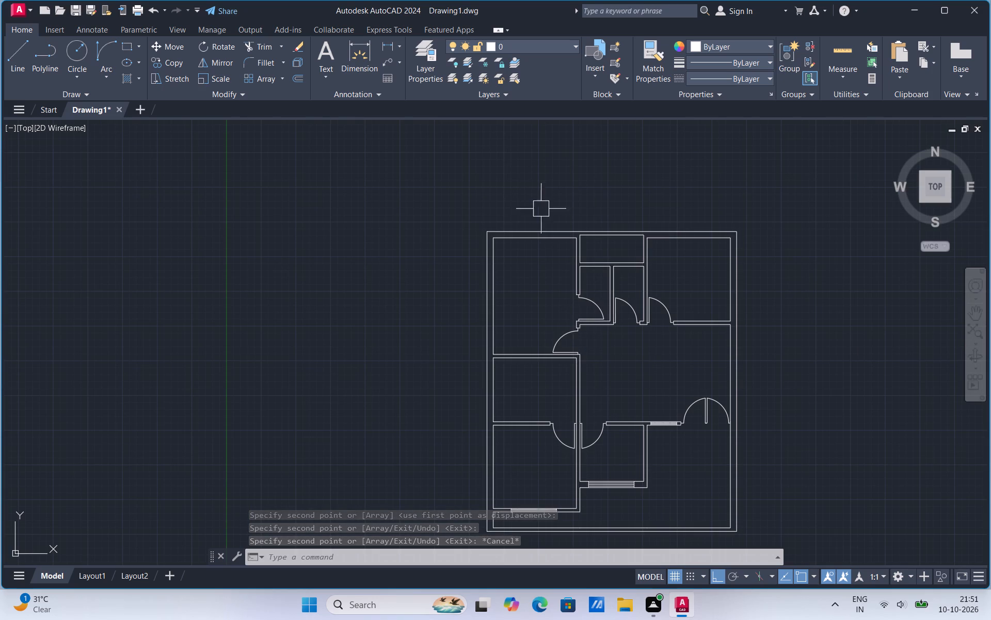
{"action": "scroll", "coordinate": [564, 243], "scroll_direction": "up", "scroll_amount": 1}
{"action": "scroll", "coordinate": [531, 289], "scroll_direction": "up", "scroll_amount": 1}
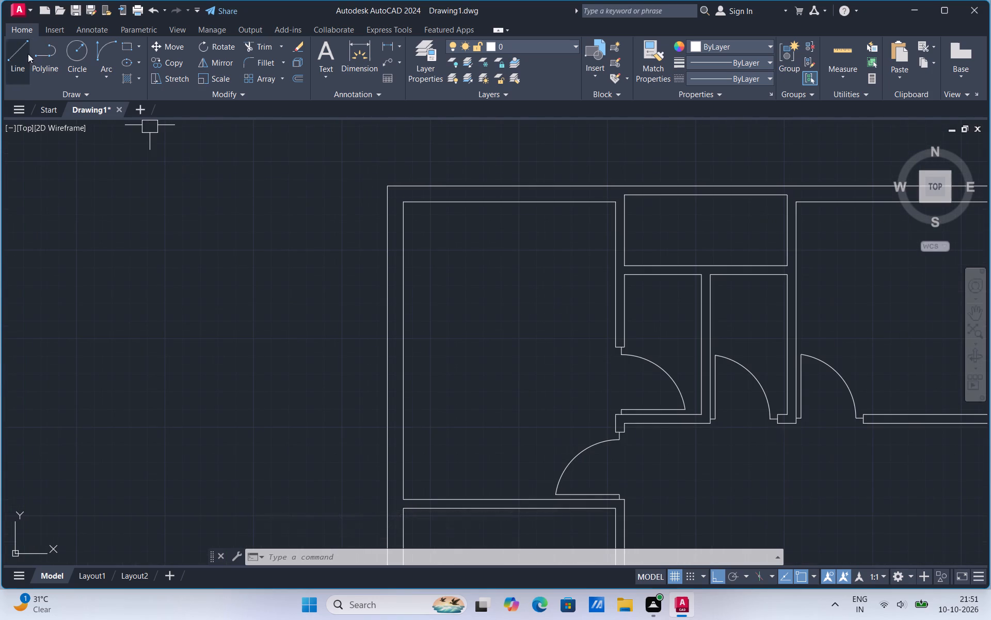
{"action": "left_click", "coordinate": [17, 68]}
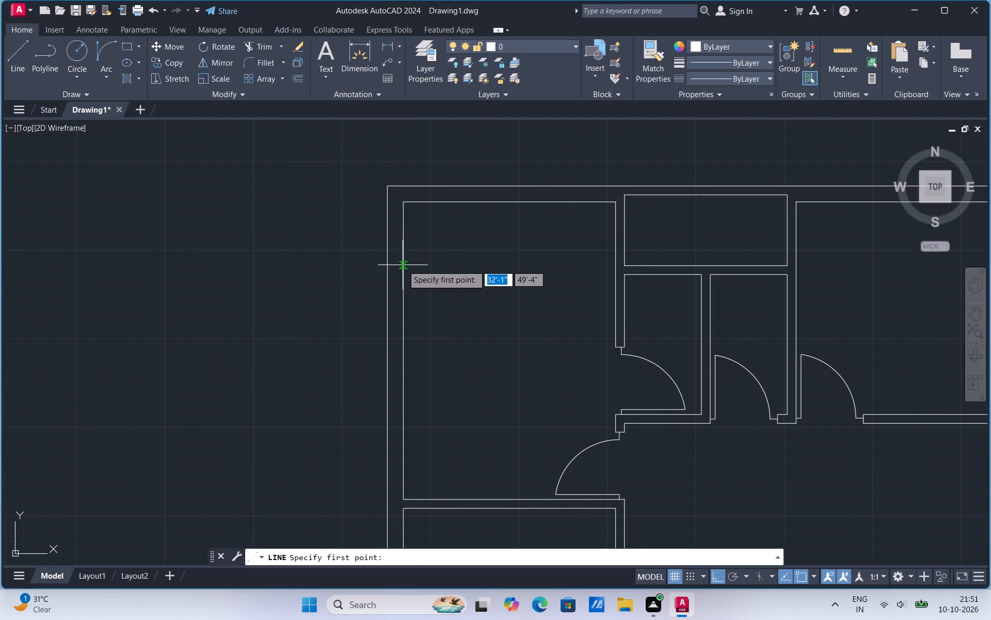
{"action": "left_click", "coordinate": [403, 265]}
{"action": "left_click", "coordinate": [389, 268]}
{"action": "key", "text": "Escape"}
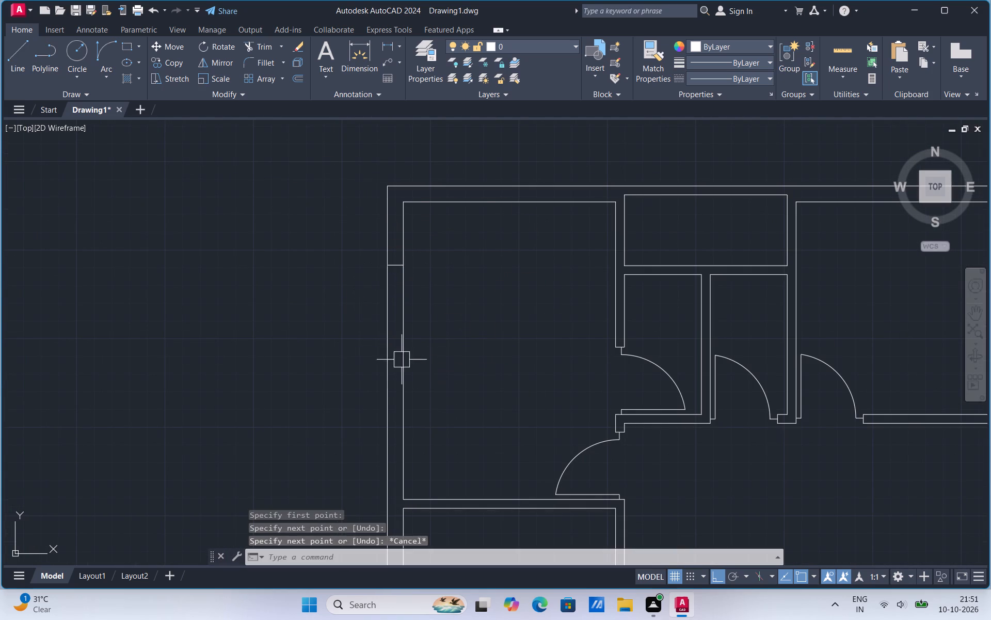
{"action": "left_click", "coordinate": [15, 67]}
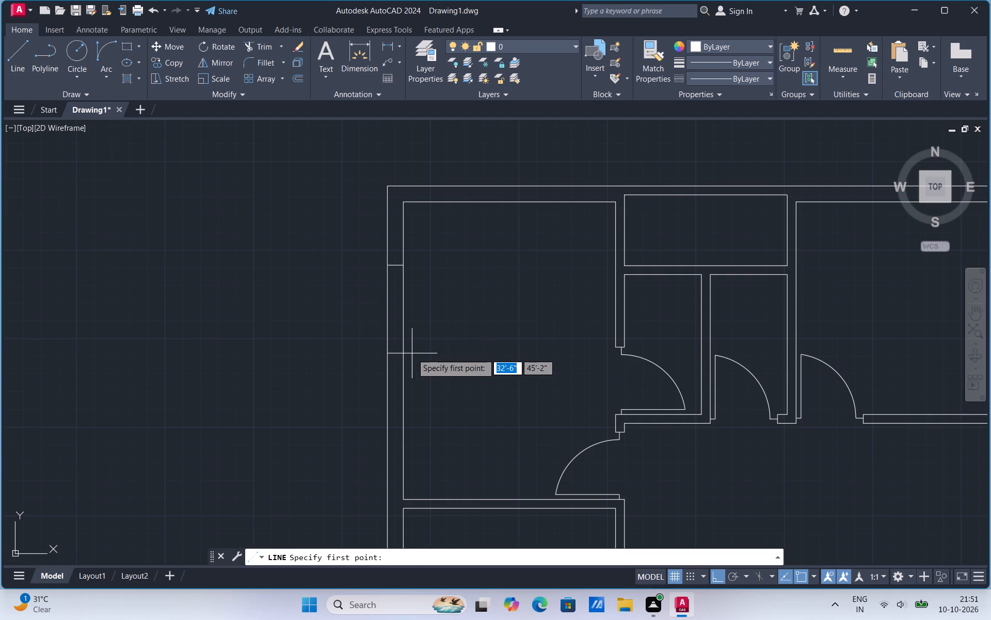
{"action": "left_click", "coordinate": [403, 365]}
{"action": "left_click", "coordinate": [387, 365]}
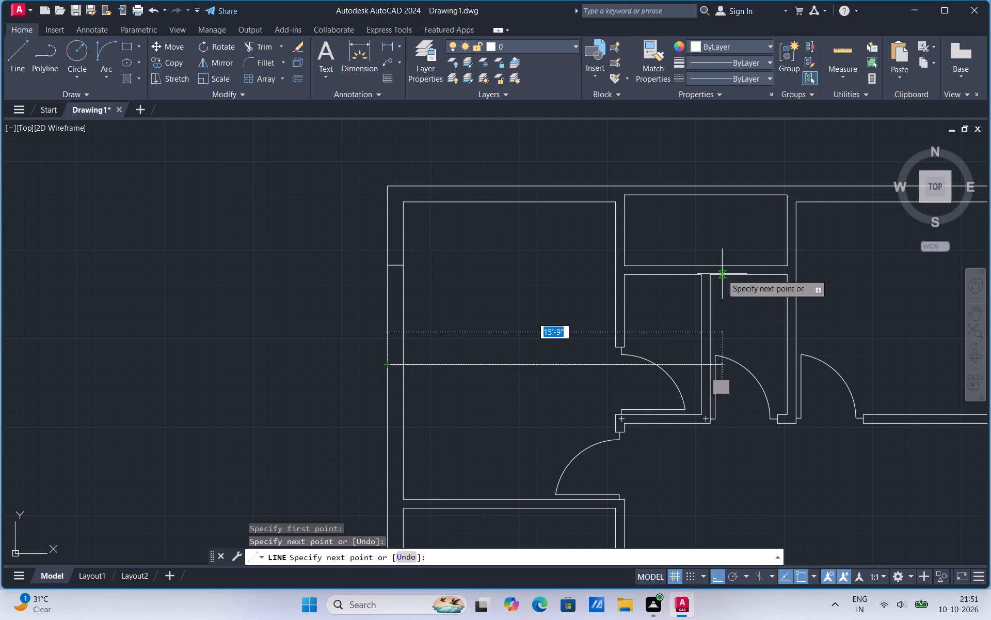
{"action": "key", "text": "Escape"}
Draw a vertical centre line joining the midpoints of the two jamb lines in the left outer wall.
{"action": "left_click", "coordinate": [15, 51]}
{"action": "scroll", "coordinate": [398, 273], "scroll_direction": "up", "scroll_amount": 1}
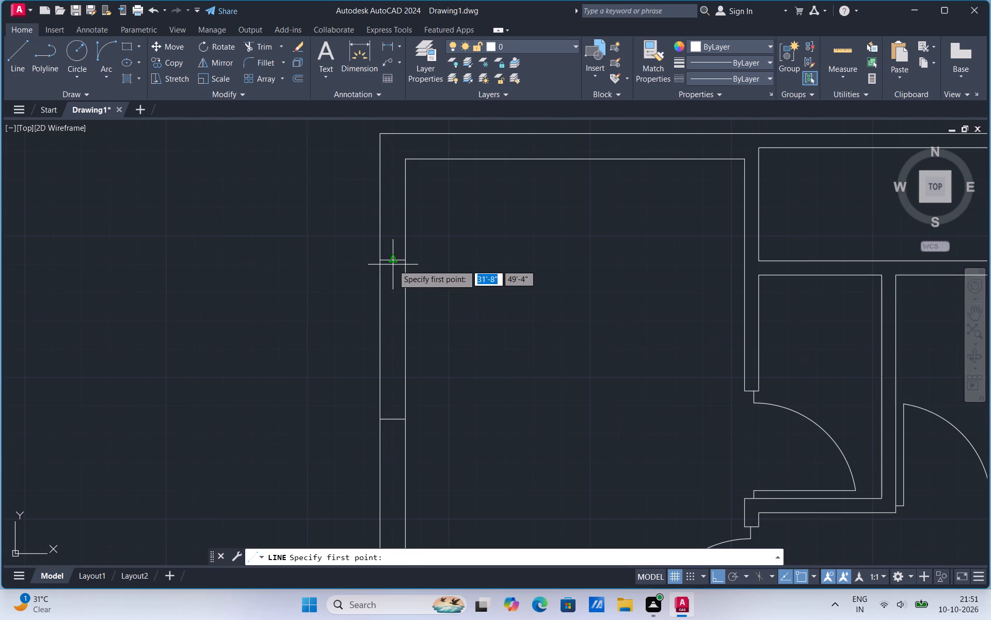
{"action": "left_click", "coordinate": [392, 263]}
{"action": "left_click", "coordinate": [390, 418]}
{"action": "key", "text": "Escape"}
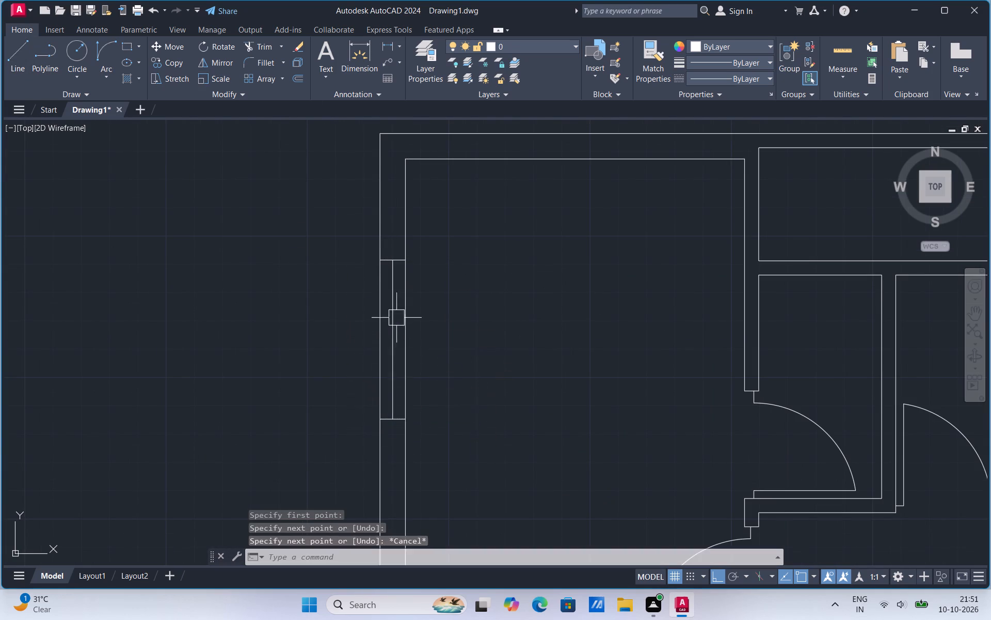
Copy the left outer wall window's centre line about 2" to the right, midway to the inner wall face.
{"action": "scroll", "coordinate": [383, 243], "scroll_direction": "up", "scroll_amount": 3}
{"action": "left_click", "coordinate": [416, 353]}
{"action": "right_click", "coordinate": [416, 353]}
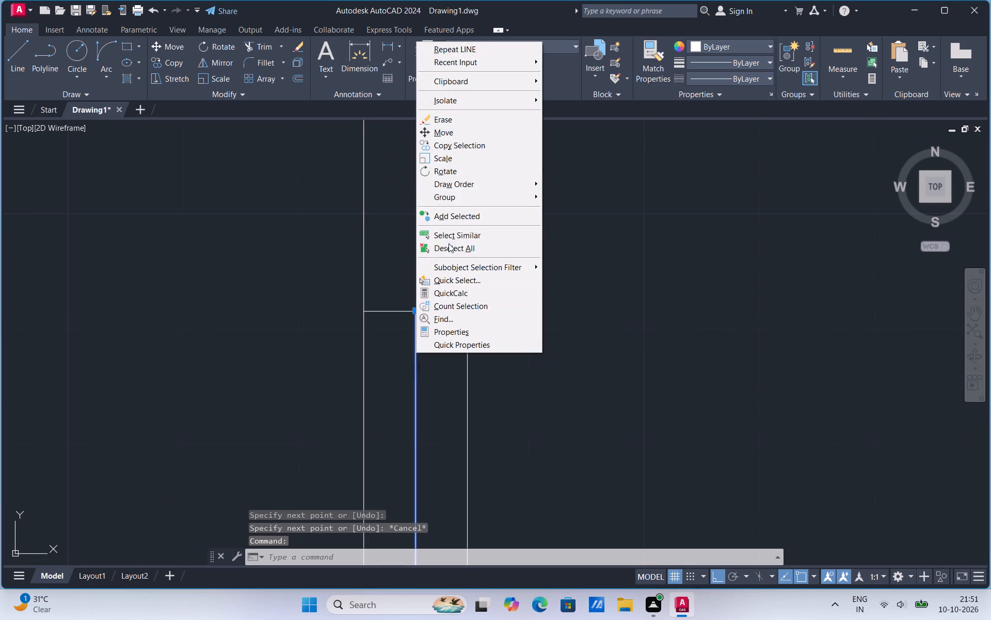
{"action": "left_click", "coordinate": [455, 148]}
{"action": "left_click", "coordinate": [416, 313]}
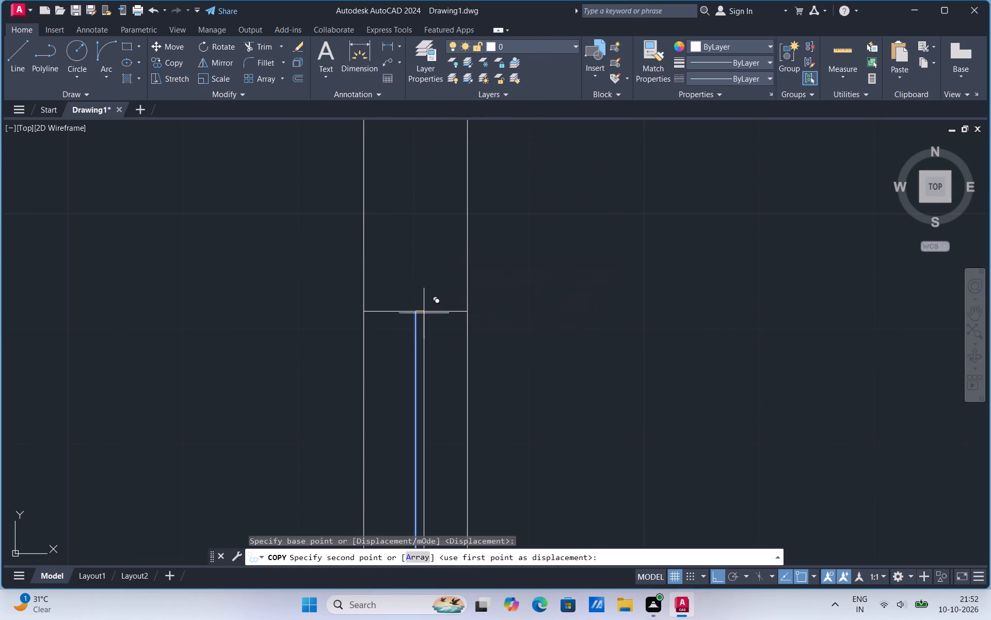
{"action": "left_click", "coordinate": [441, 312]}
{"action": "key", "text": "Escape"}
Copy the inner-side line of the left outer wall window about 5" to the left, midway between centre line and outer face.
{"action": "left_click", "coordinate": [439, 339]}
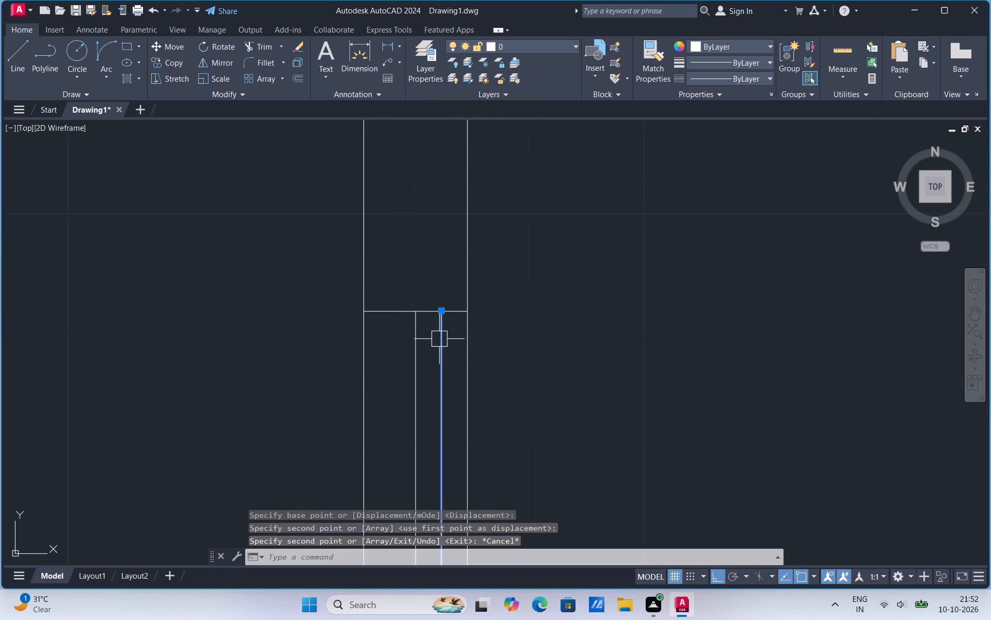
{"action": "right_click", "coordinate": [439, 339]}
{"action": "left_click", "coordinate": [471, 133]}
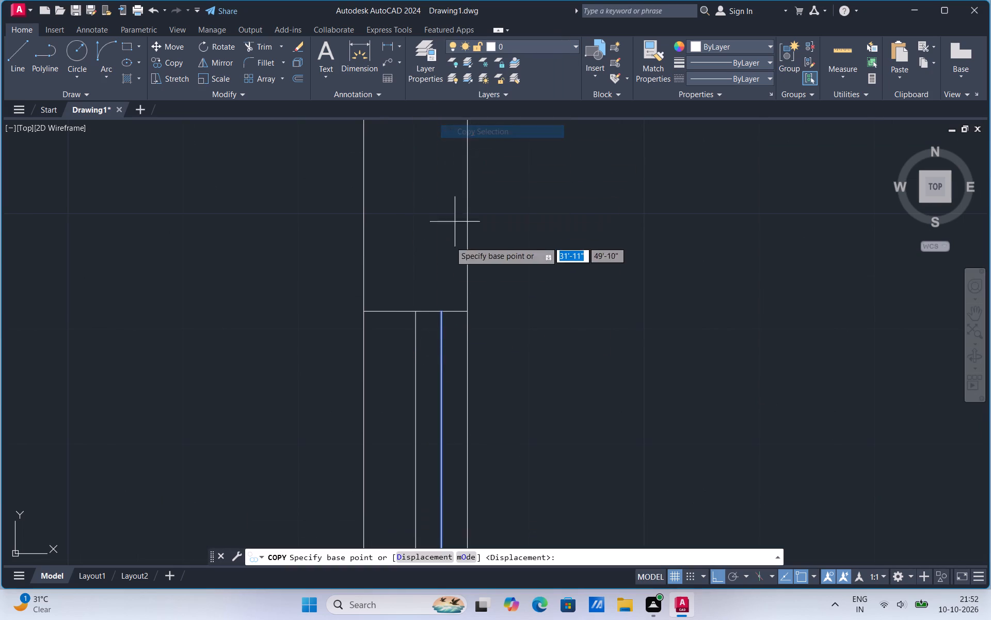
{"action": "left_click", "coordinate": [440, 310]}
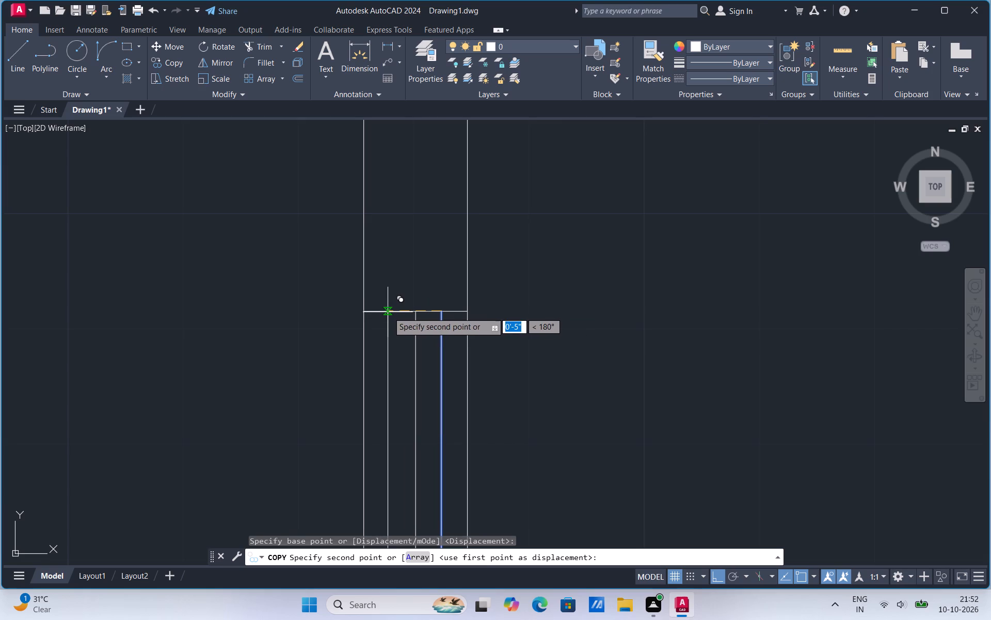
{"action": "left_click", "coordinate": [389, 312]}
{"action": "scroll", "coordinate": [356, 355], "scroll_direction": "down", "scroll_amount": 3}
{"action": "key", "text": "Escape"}
Draw two vertical window jamb lines across the upper-left room's top outer wall.
{"action": "scroll", "coordinate": [254, 331], "scroll_direction": "down", "scroll_amount": 2}
{"action": "scroll", "coordinate": [365, 290], "scroll_direction": "up", "scroll_amount": 2}
{"action": "left_click", "coordinate": [18, 66]}
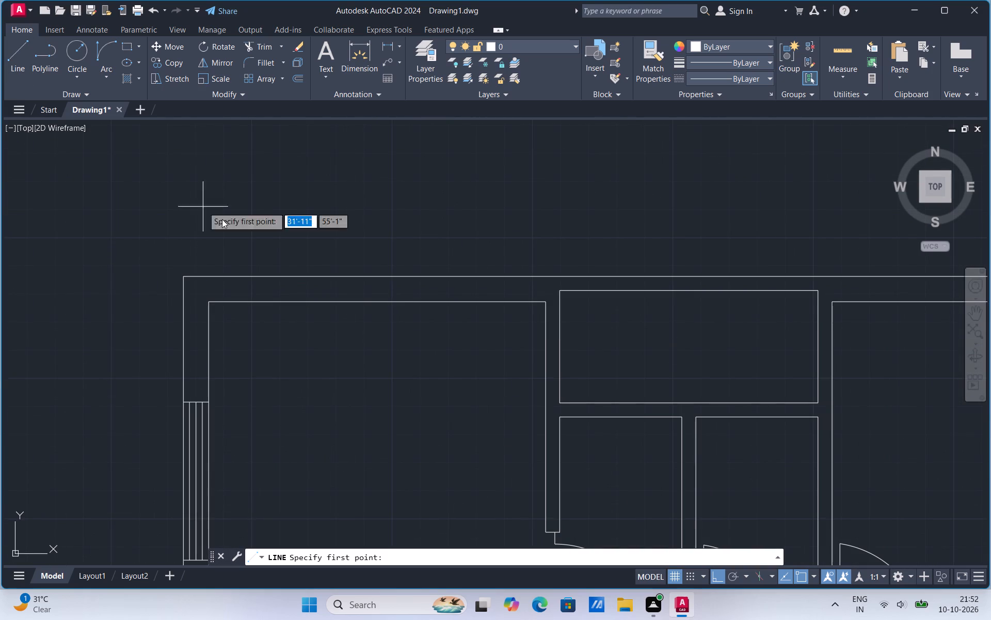
{"action": "left_click", "coordinate": [268, 303]}
{"action": "left_click", "coordinate": [273, 276]}
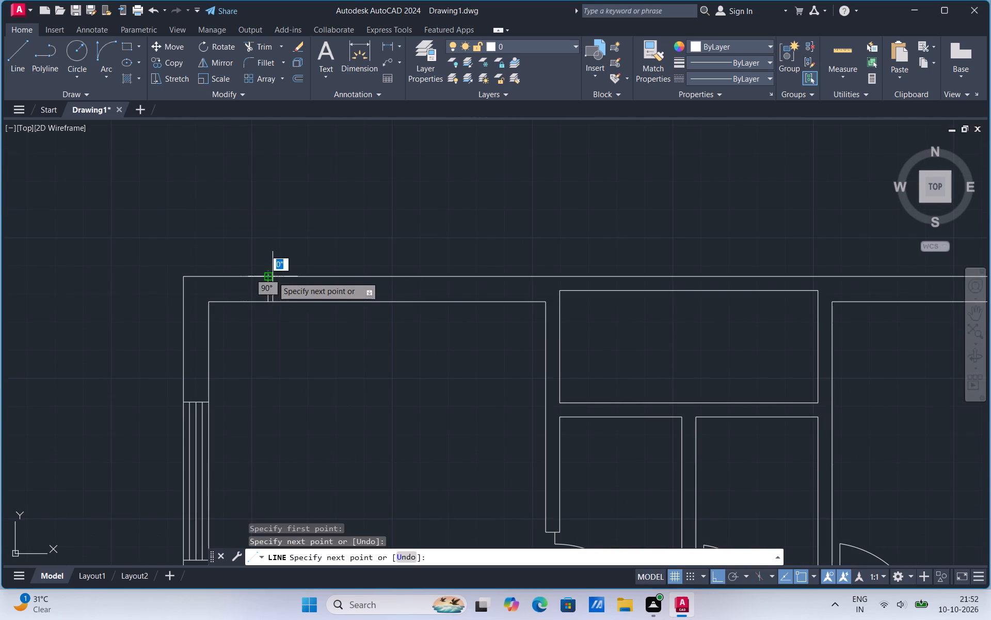
{"action": "key", "text": "Escape"}
{"action": "left_click", "coordinate": [11, 52]}
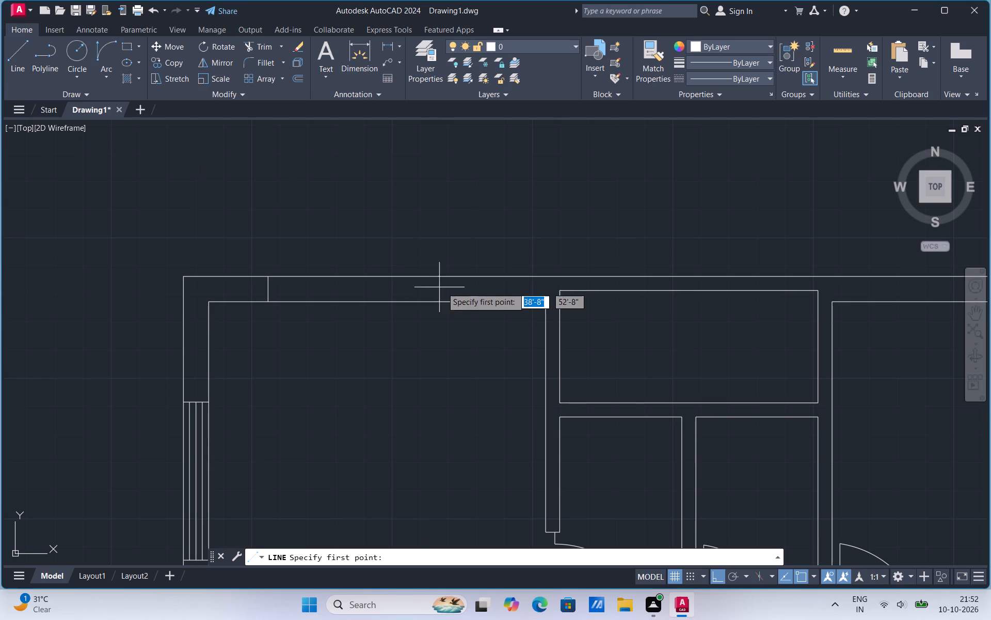
{"action": "left_click", "coordinate": [445, 301]}
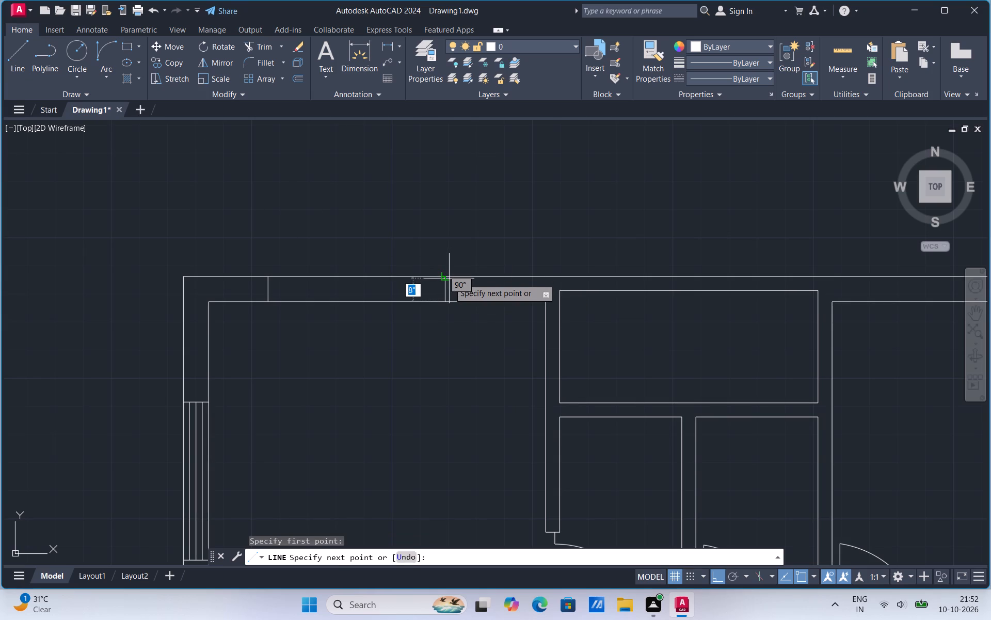
{"action": "left_click", "coordinate": [449, 278]}
{"action": "key", "text": "Escape"}
Draw a horizontal centre line joining the midpoints of the two jamb lines in the upper-left room's top wall.
{"action": "left_click", "coordinate": [6, 59]}
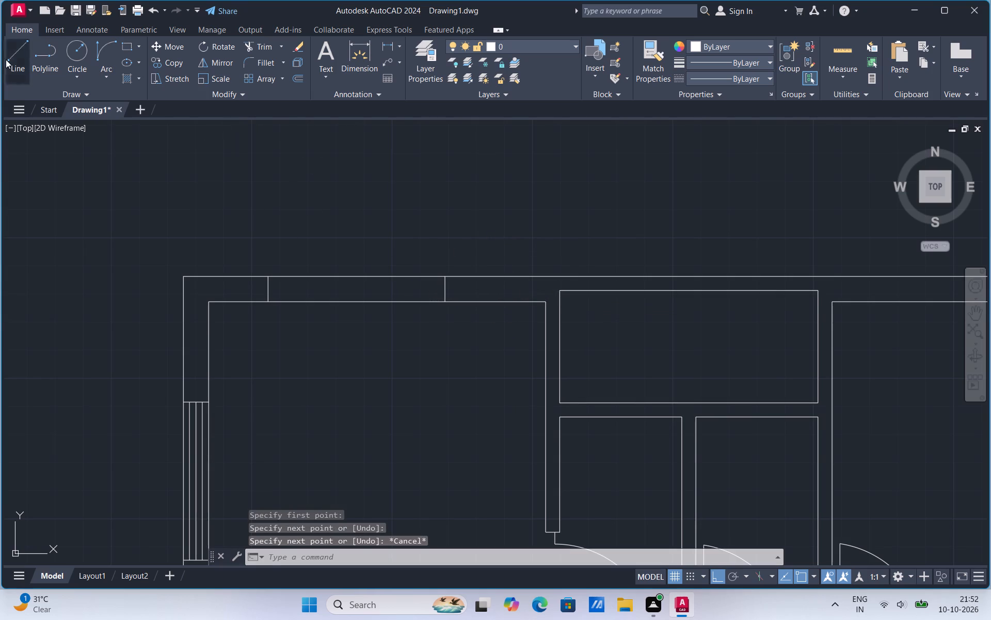
{"action": "scroll", "coordinate": [286, 283], "scroll_direction": "up", "scroll_amount": 1}
{"action": "left_click", "coordinate": [258, 293]}
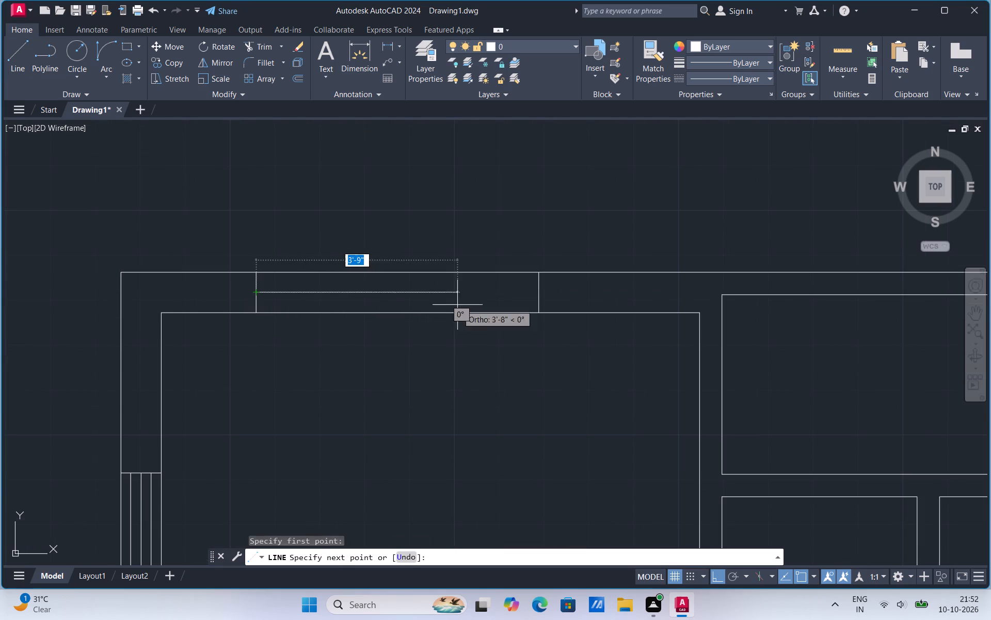
{"action": "left_click", "coordinate": [544, 290]}
{"action": "key", "text": "Escape"}
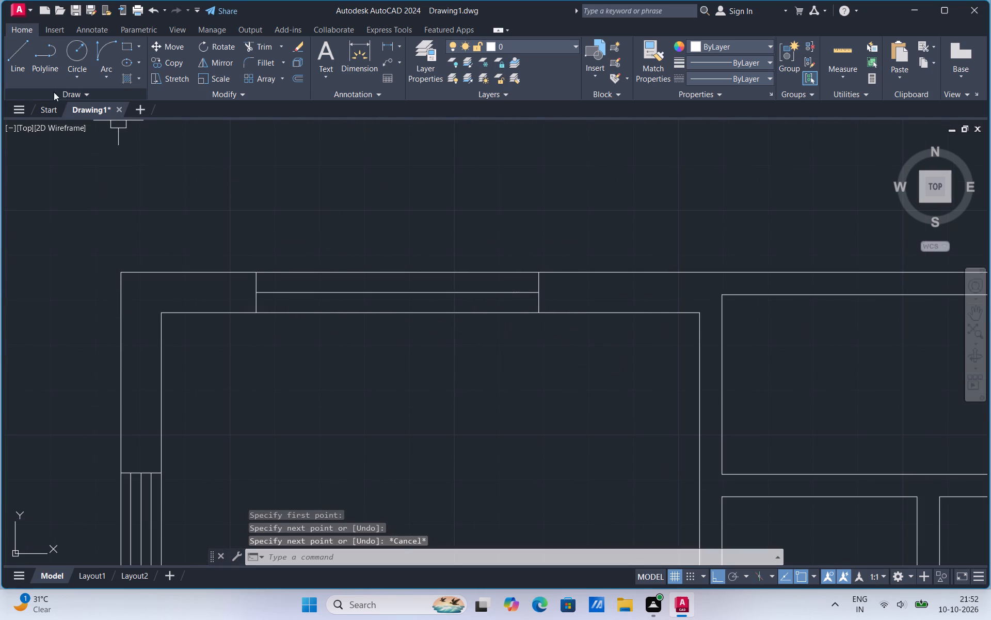
{"action": "left_click", "coordinate": [22, 65]}
{"action": "scroll", "coordinate": [301, 290], "scroll_direction": "up", "scroll_amount": 1}
{"action": "key", "text": "Escape"}
Copy the upper-left room's top window centre line once above and once below, midway to each wall face.
{"action": "left_click", "coordinate": [279, 287]}
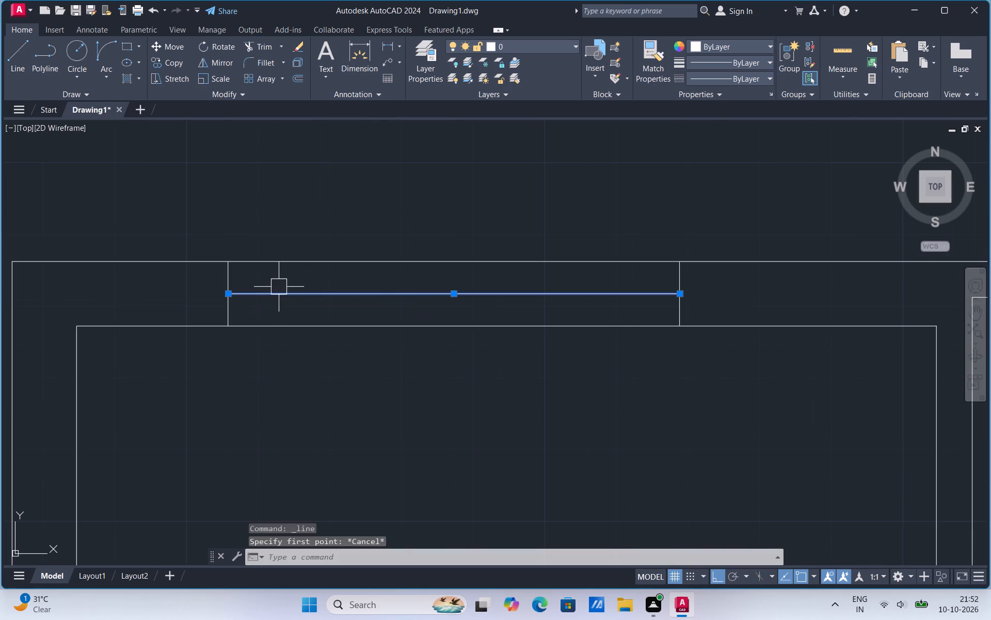
{"action": "right_click", "coordinate": [279, 287]}
{"action": "left_click", "coordinate": [313, 385]}
{"action": "scroll", "coordinate": [242, 300], "scroll_direction": "up", "scroll_amount": 1}
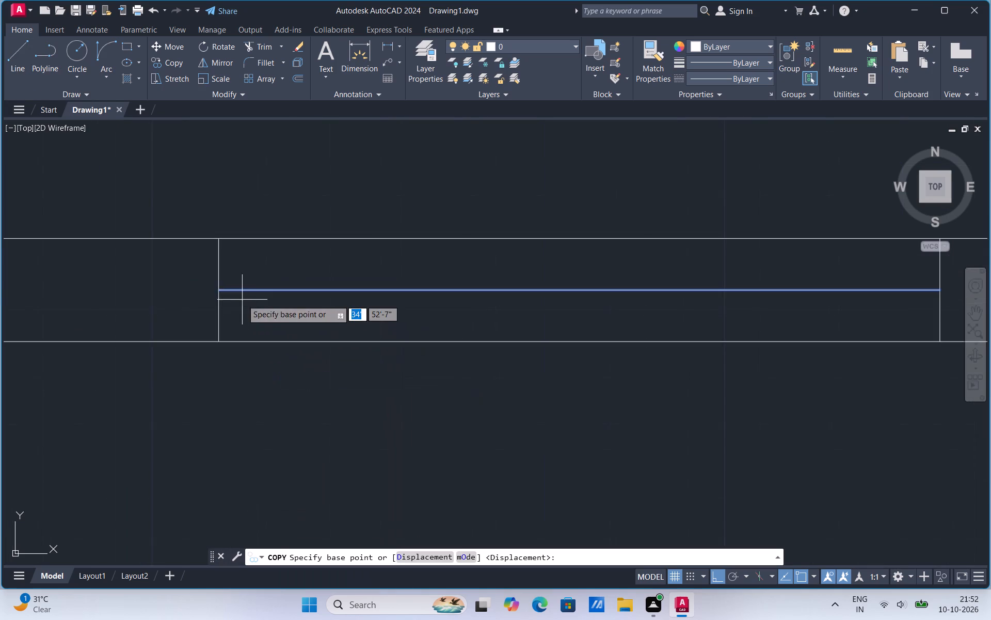
{"action": "scroll", "coordinate": [242, 300], "scroll_direction": "up", "scroll_amount": 1}
{"action": "left_click", "coordinate": [206, 286]}
{"action": "left_click", "coordinate": [204, 242]}
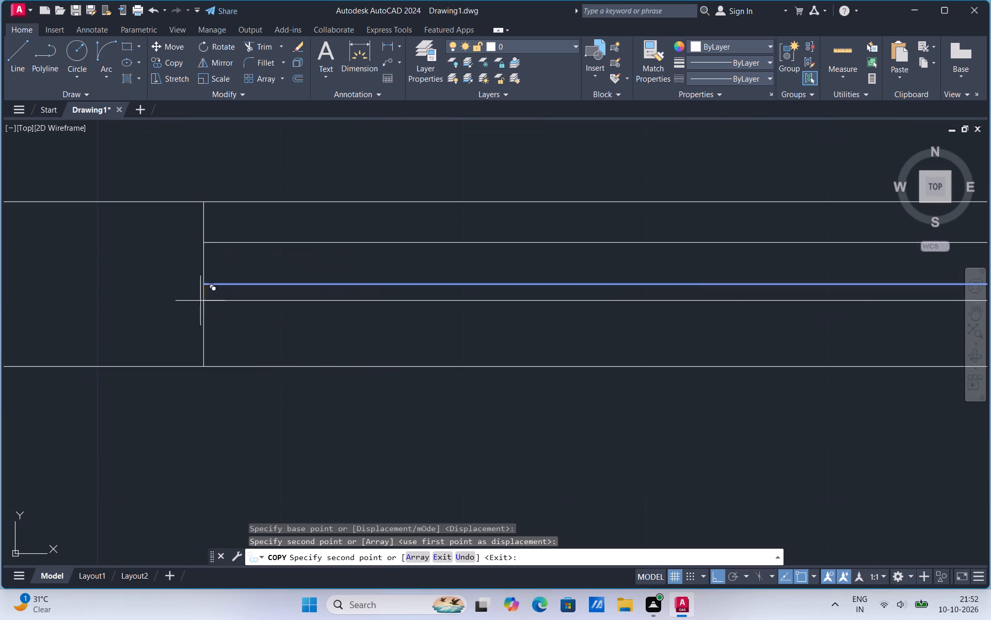
{"action": "left_click", "coordinate": [205, 324]}
{"action": "scroll", "coordinate": [203, 287], "scroll_direction": "down", "scroll_amount": 4}
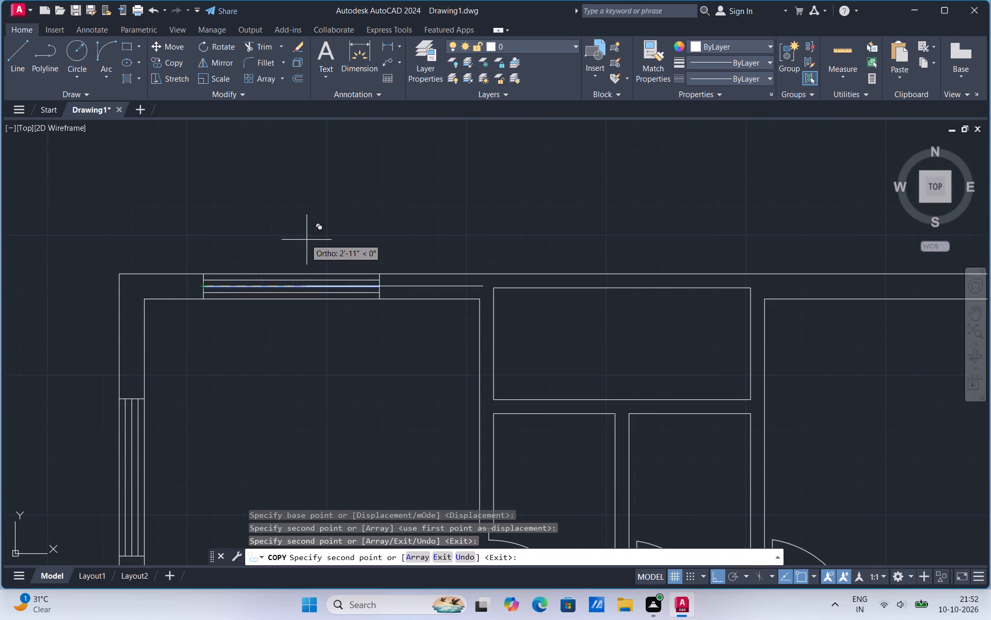
{"action": "key", "text": "Escape"}
Draw two vertical window jamb lines about 1'-3" apart across the partition above the left small room.
{"action": "scroll", "coordinate": [242, 282], "scroll_direction": "down", "scroll_amount": 2}
{"action": "scroll", "coordinate": [367, 353], "scroll_direction": "up", "scroll_amount": 2}
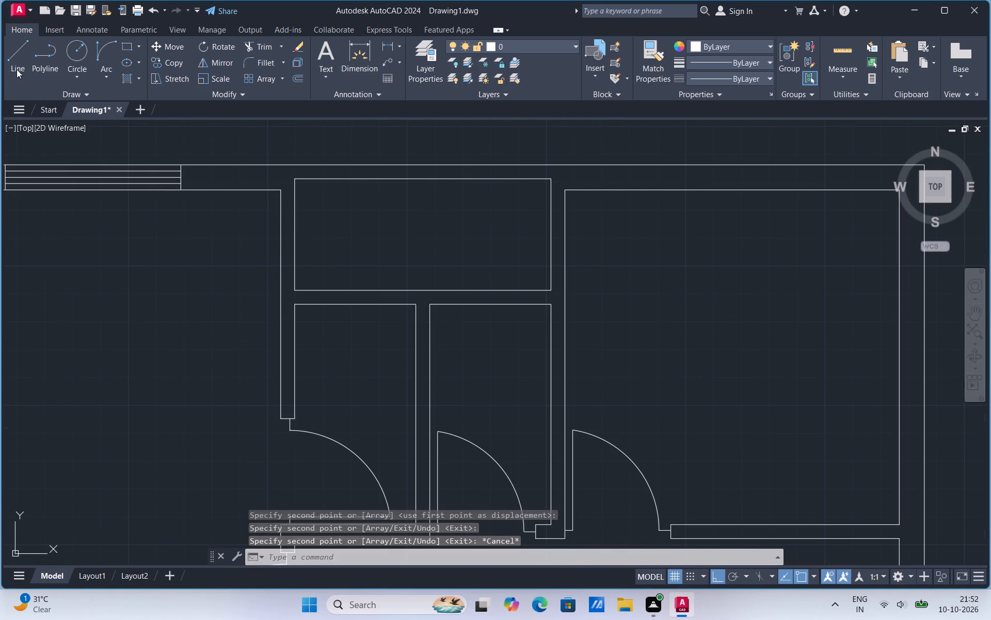
{"action": "left_click", "coordinate": [14, 66]}
{"action": "scroll", "coordinate": [342, 288], "scroll_direction": "up", "scroll_amount": 2}
{"action": "left_click", "coordinate": [276, 329]}
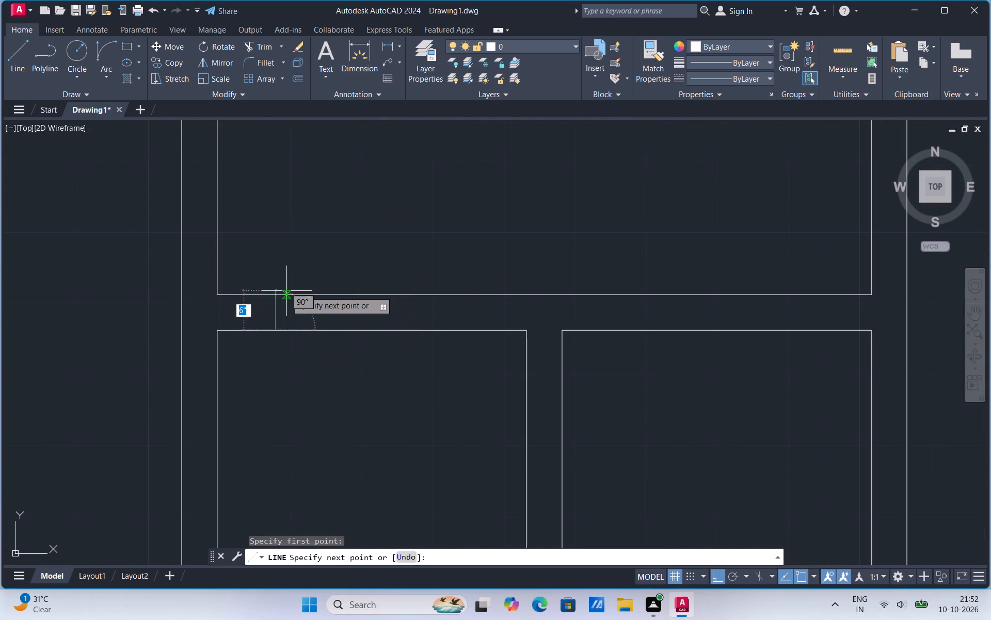
{"action": "left_click", "coordinate": [274, 296]}
{"action": "key", "text": "Escape"}
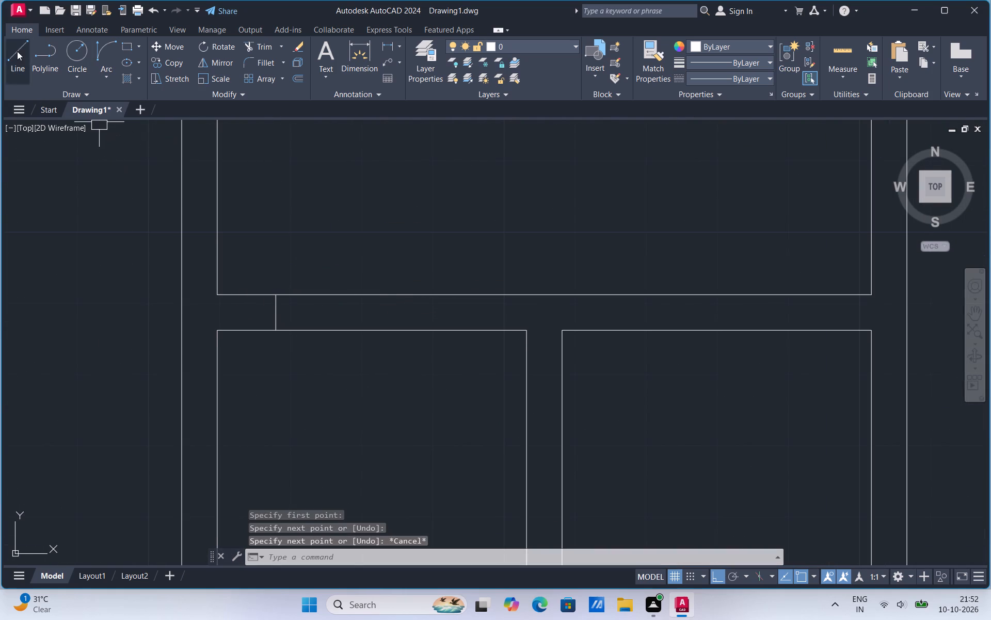
{"action": "left_click", "coordinate": [17, 51]}
{"action": "left_click", "coordinate": [379, 331]}
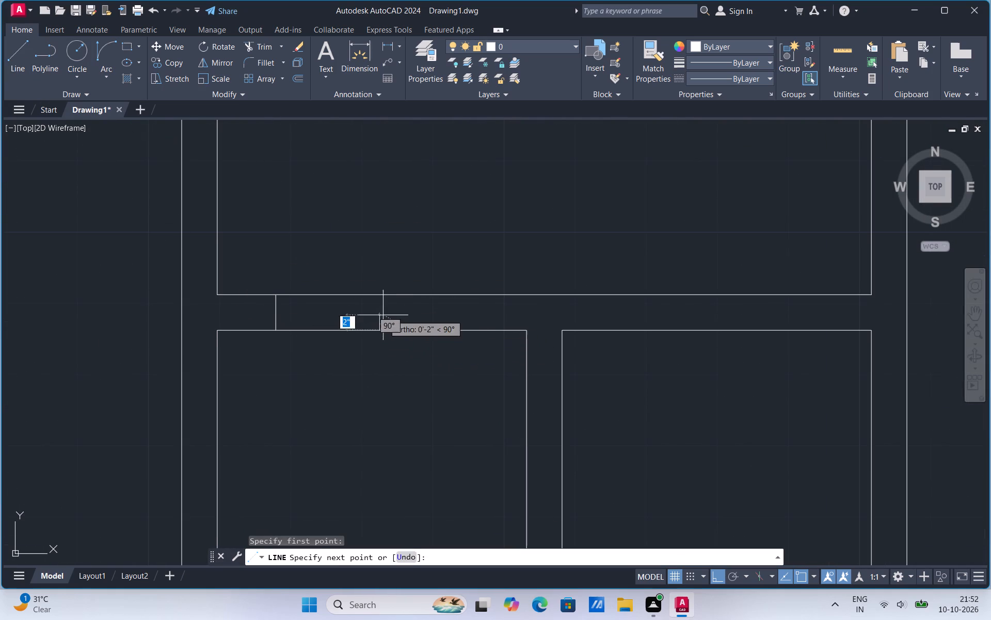
{"action": "left_click", "coordinate": [378, 296]}
{"action": "key", "text": "Escape"}
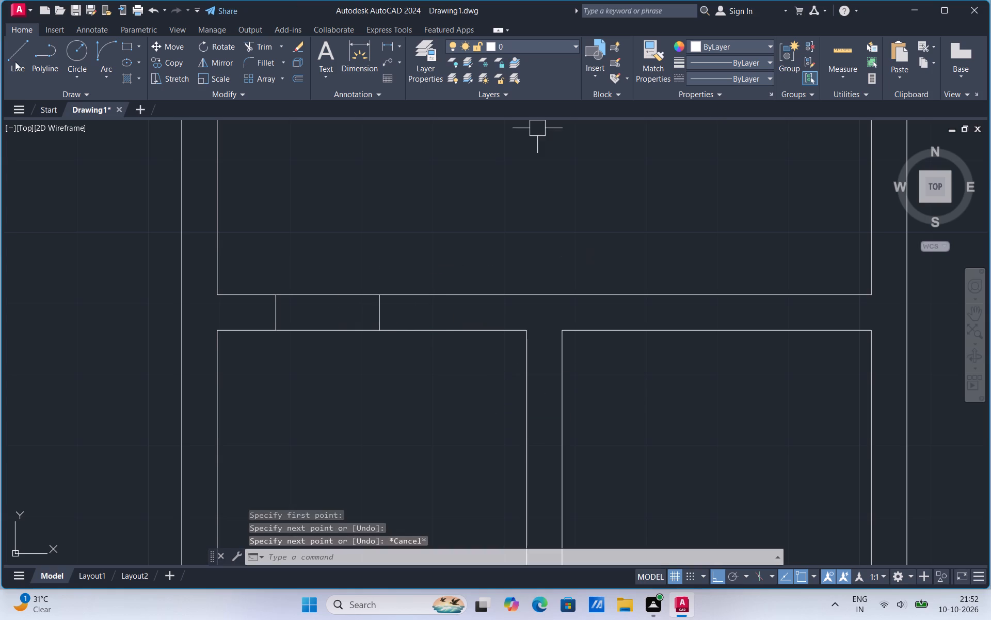
Draw a horizontal centre line about 1'-3" long between the jamb midpoints in the partition above the left small room.
{"action": "left_click", "coordinate": [15, 61]}
{"action": "left_click", "coordinate": [275, 312]}
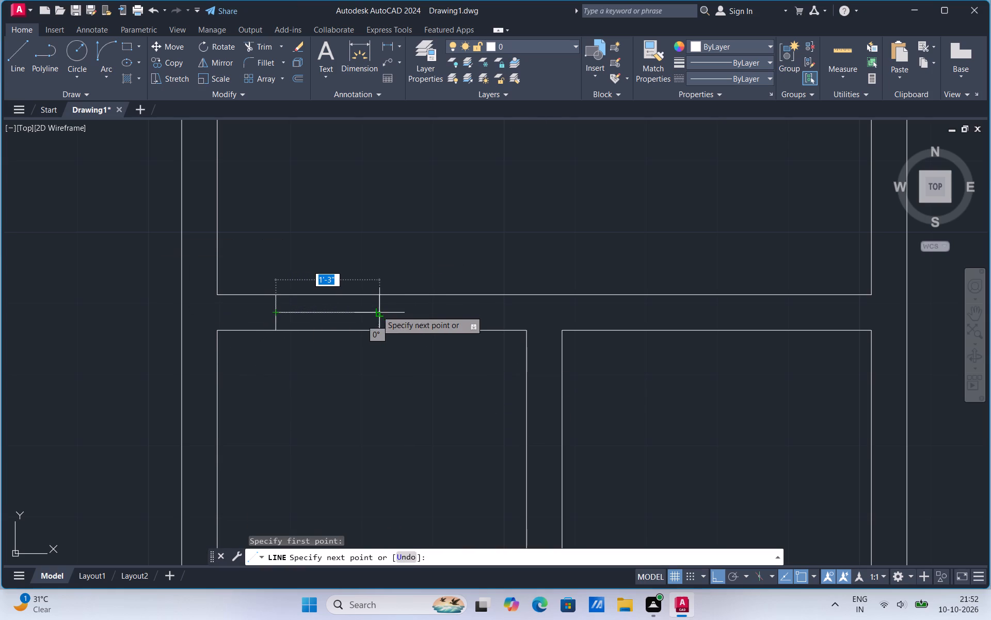
{"action": "left_click", "coordinate": [378, 311]}
{"action": "key", "text": "Escape"}
Copy the left small room window's centre line about 1" above and about 1" below, midway to each partition face.
{"action": "scroll", "coordinate": [302, 300], "scroll_direction": "up", "scroll_amount": 2}
{"action": "left_click", "coordinate": [287, 327]}
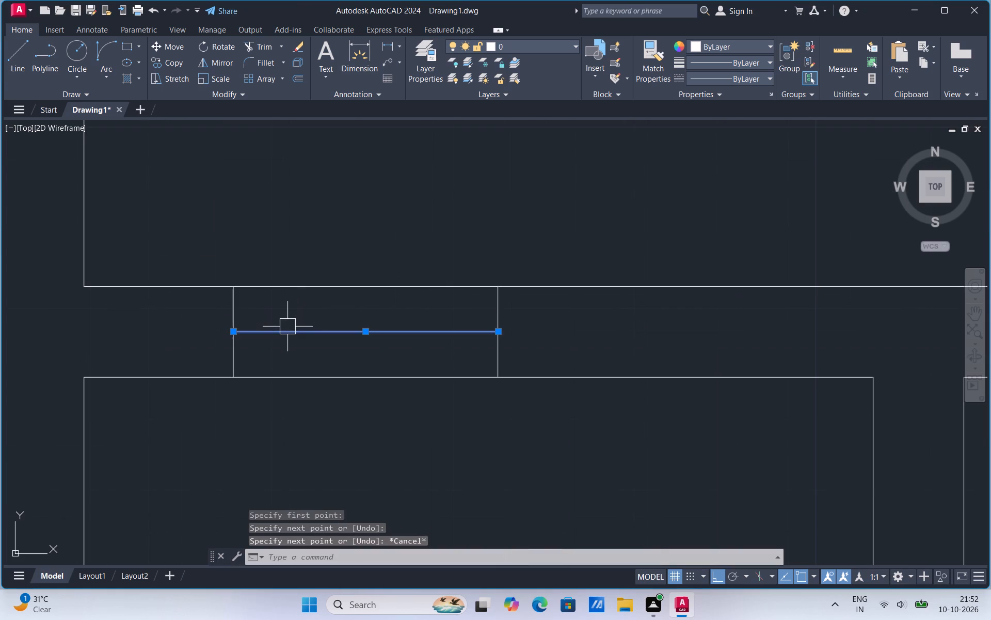
{"action": "right_click", "coordinate": [287, 327]}
{"action": "left_click", "coordinate": [318, 121]}
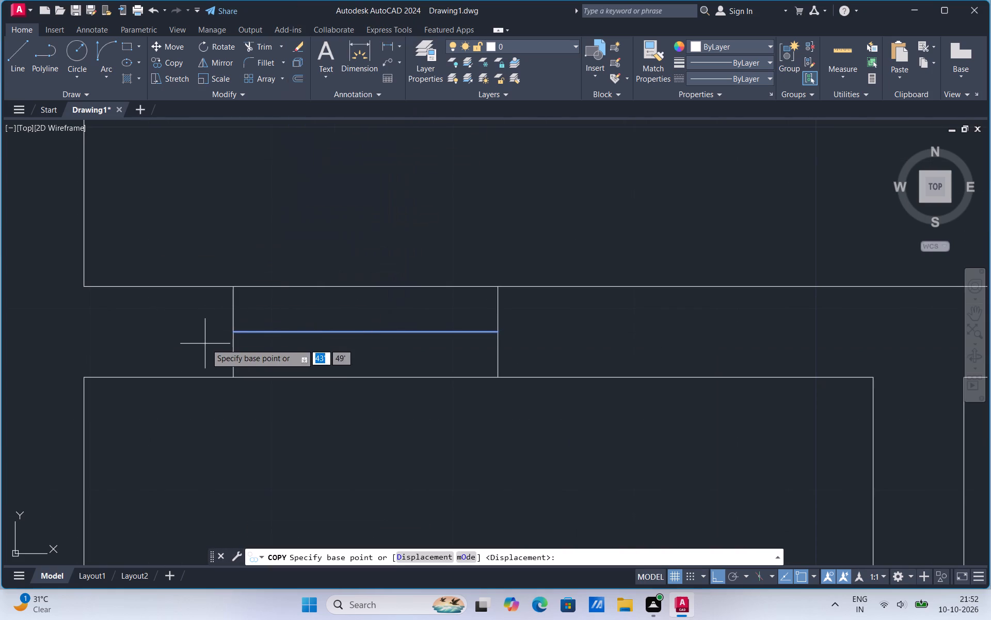
{"action": "left_click", "coordinate": [231, 333]}
{"action": "left_click", "coordinate": [233, 311]}
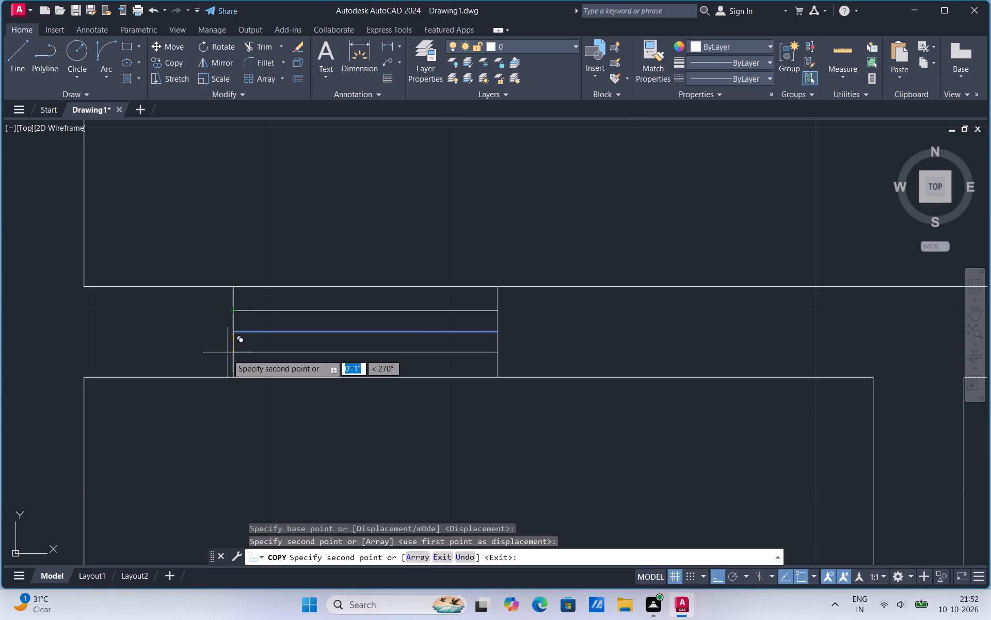
{"action": "left_click", "coordinate": [233, 356]}
{"action": "scroll", "coordinate": [190, 383], "scroll_direction": "down", "scroll_amount": 3}
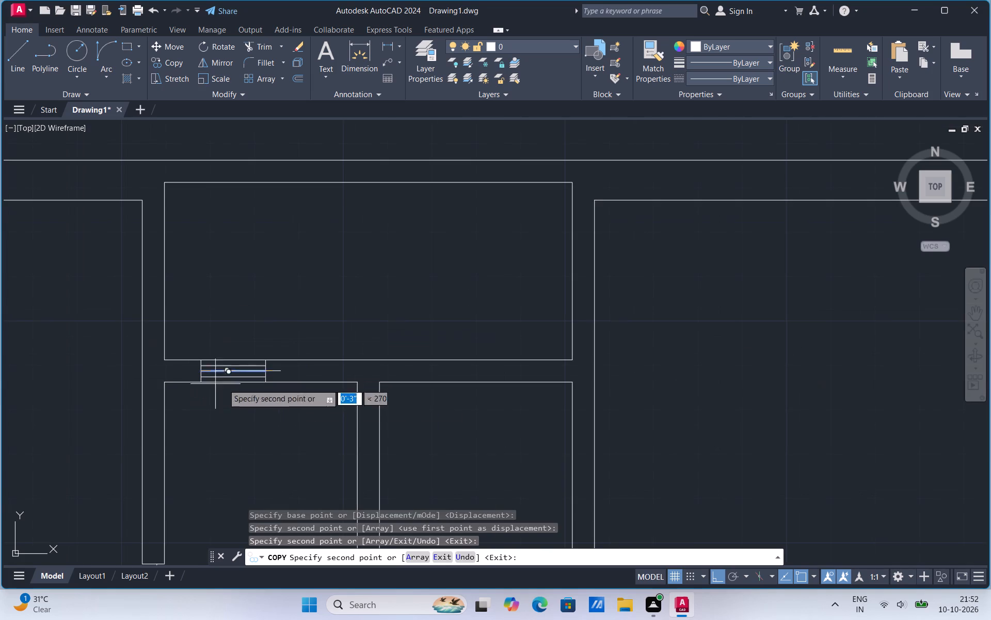
{"action": "key", "text": "Escape"}
Draw two vertical window jamb lines about 1'-4" apart across the partition above the right small room.
{"action": "left_click", "coordinate": [14, 67]}
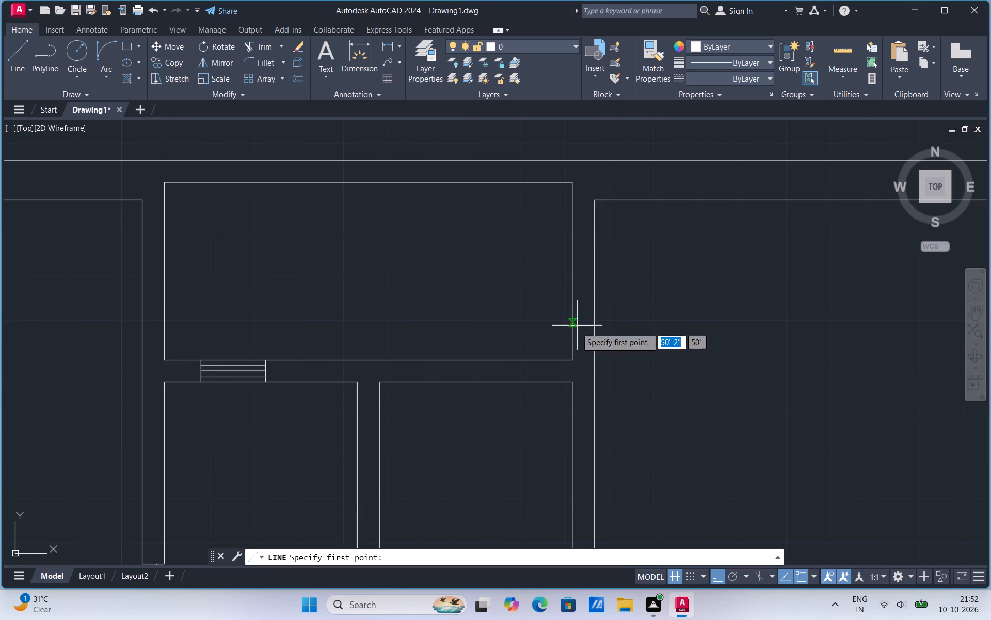
{"action": "scroll", "coordinate": [552, 382], "scroll_direction": "up", "scroll_amount": 1}
{"action": "left_click", "coordinate": [518, 382]}
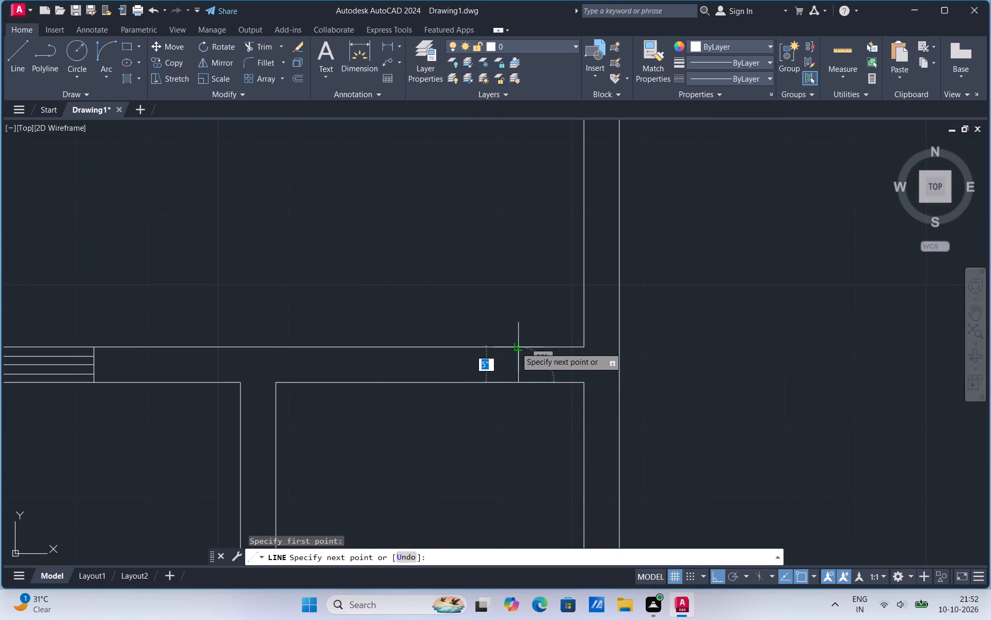
{"action": "left_click", "coordinate": [516, 347]}
{"action": "left_click", "coordinate": [19, 69]}
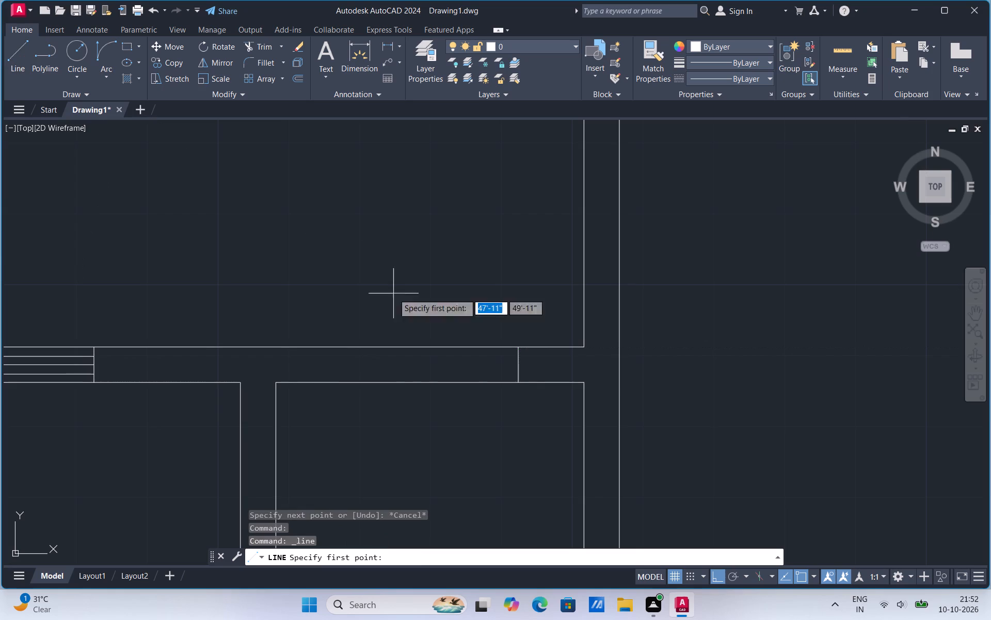
{"action": "left_click", "coordinate": [404, 380]}
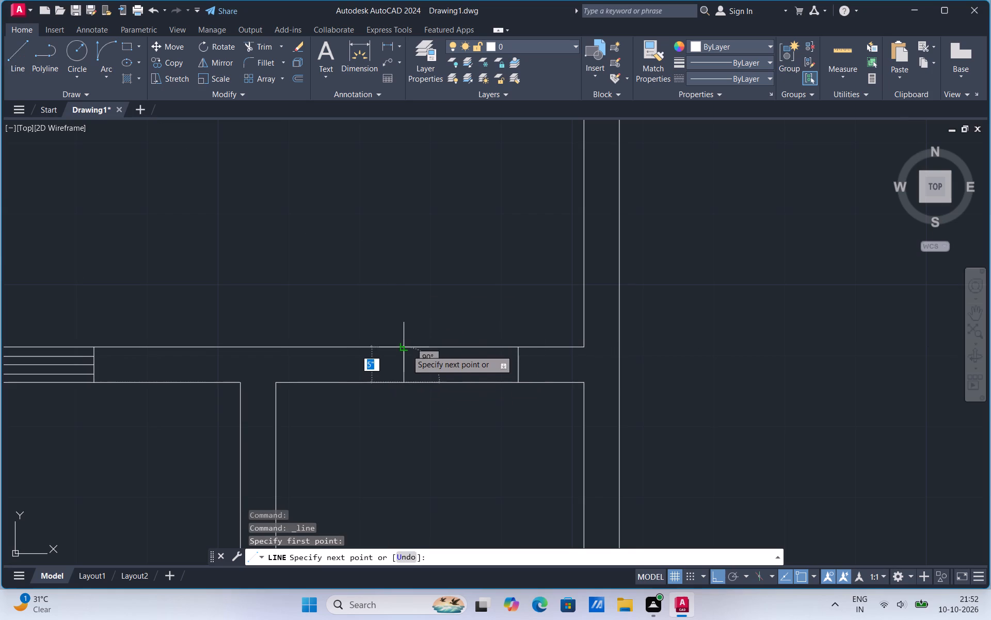
{"action": "left_click", "coordinate": [407, 348]}
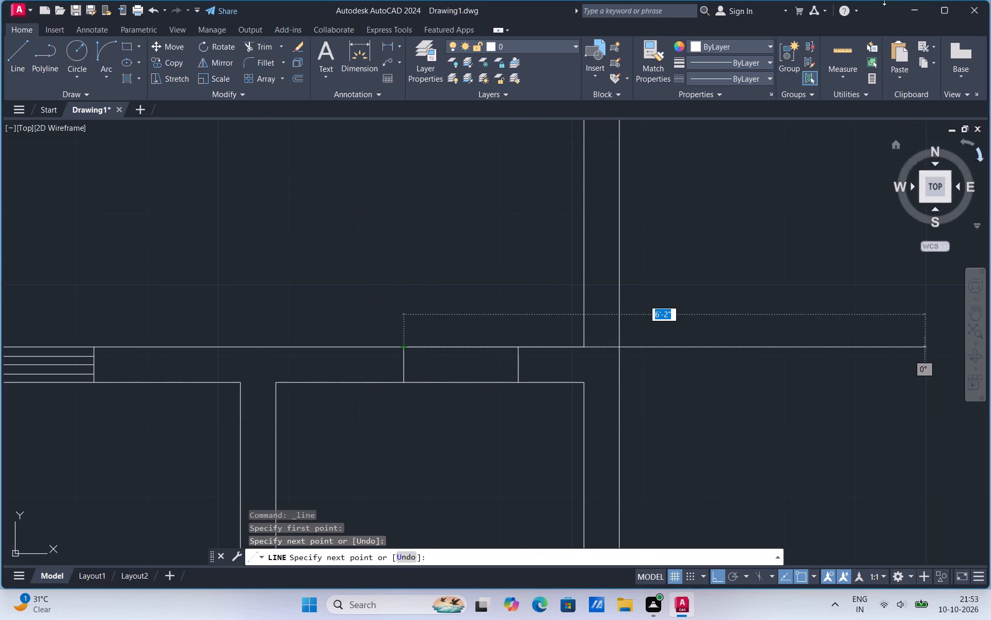
Draw a horizontal centre line about 1'-4" long between the jamb midpoints in the partition above the right small room.
{"action": "left_click", "coordinate": [12, 59]}
{"action": "scroll", "coordinate": [424, 368], "scroll_direction": "up", "scroll_amount": 2}
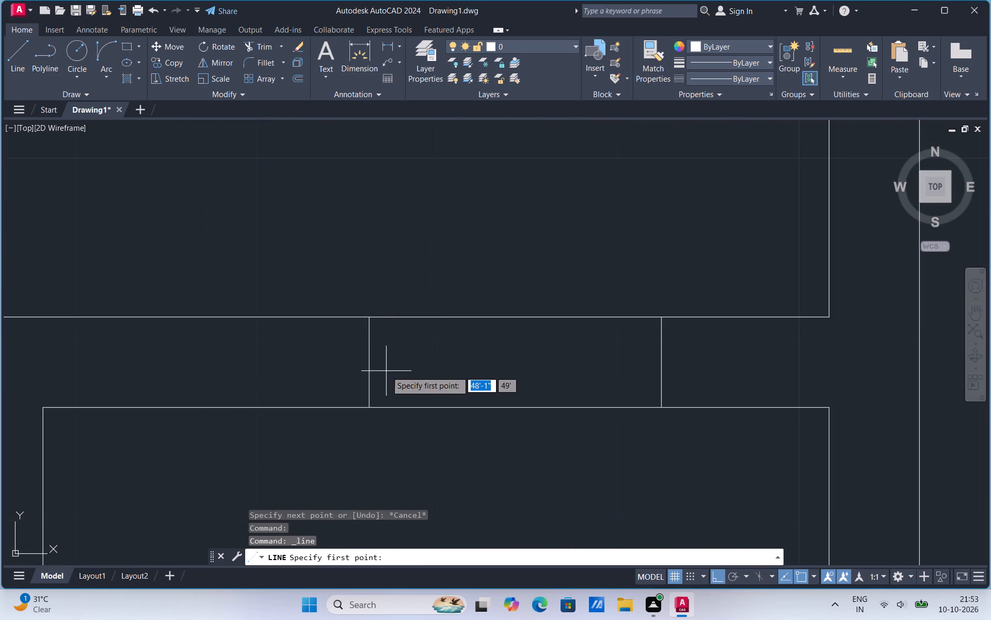
{"action": "left_click", "coordinate": [367, 365]}
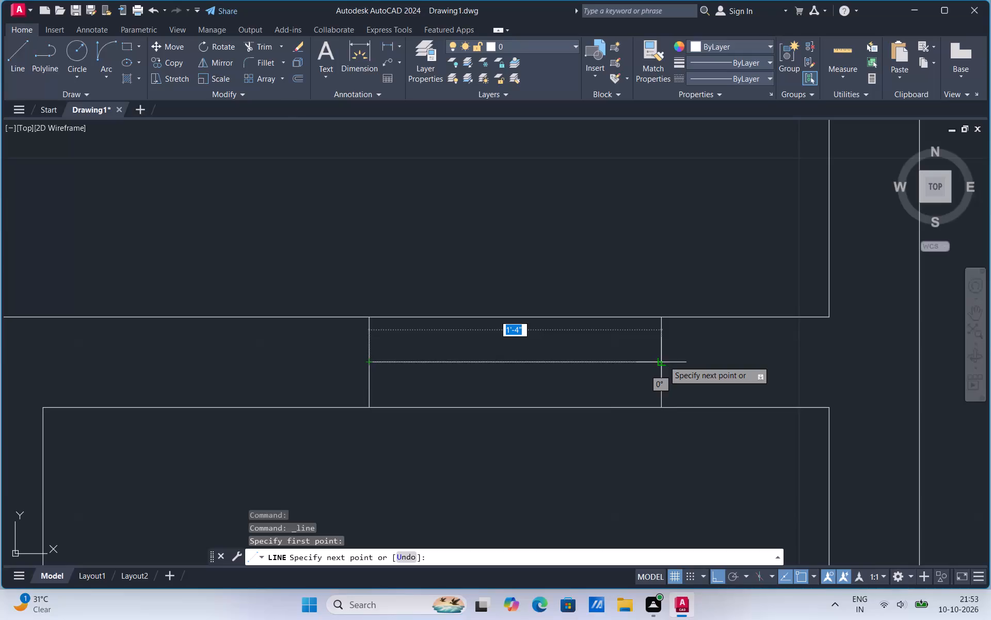
{"action": "left_click", "coordinate": [664, 361]}
{"action": "key", "text": "Escape"}
Copy the right small room window's centre line about 1" above and about 1" below, midway to each partition face.
{"action": "left_click", "coordinate": [602, 360]}
{"action": "right_click", "coordinate": [602, 360]}
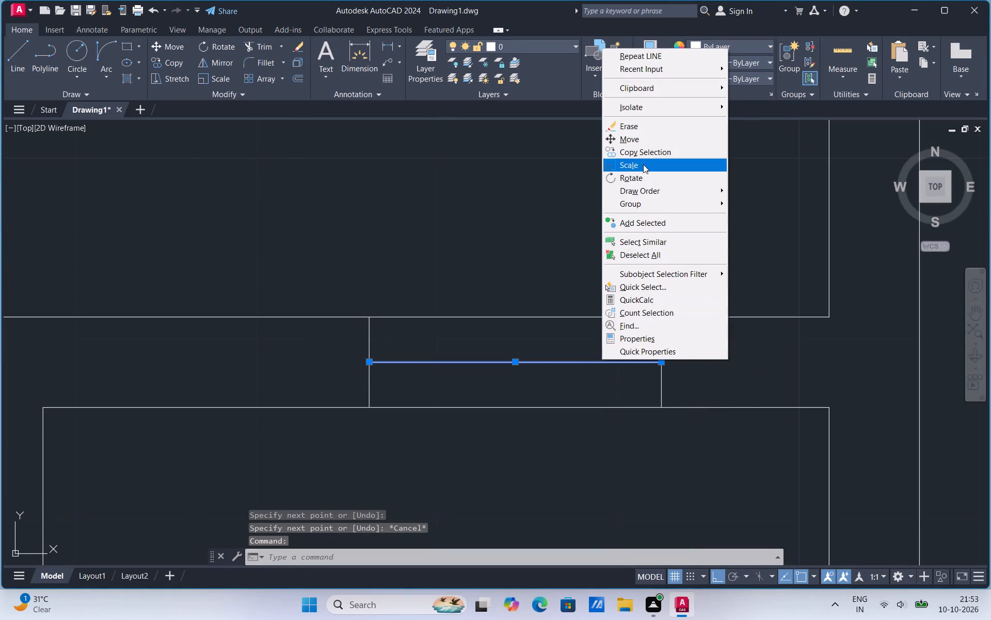
{"action": "left_click", "coordinate": [644, 150]}
{"action": "left_click", "coordinate": [663, 361]}
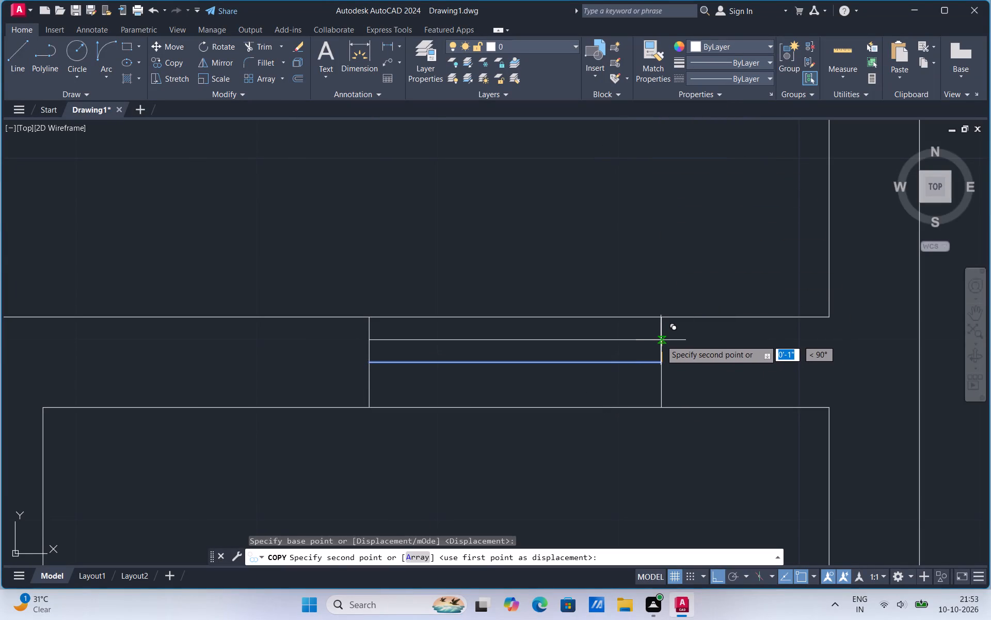
{"action": "left_click", "coordinate": [661, 340]}
{"action": "left_click", "coordinate": [661, 384]}
{"action": "scroll", "coordinate": [653, 298], "scroll_direction": "down", "scroll_amount": 4}
{"action": "key", "text": "Escape"}
Draw two vertical window jamb lines about 6' apart across the top outer wall above the top-right room.
{"action": "scroll", "coordinate": [476, 405], "scroll_direction": "down", "scroll_amount": 3}
{"action": "scroll", "coordinate": [601, 452], "scroll_direction": "up", "scroll_amount": 1}
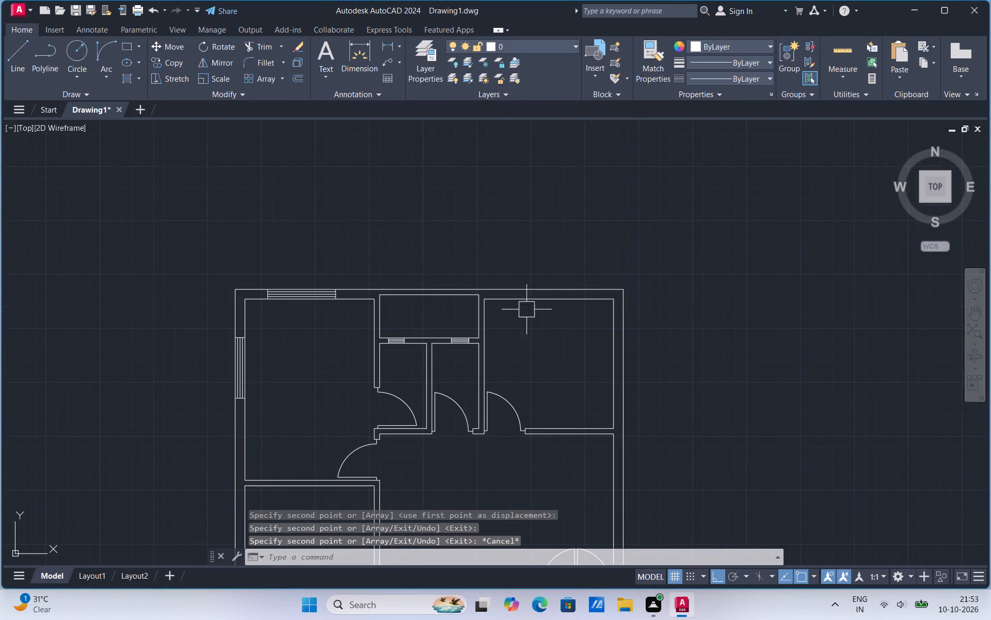
{"action": "left_click", "coordinate": [14, 65]}
{"action": "scroll", "coordinate": [562, 223], "scroll_direction": "up", "scroll_amount": 2}
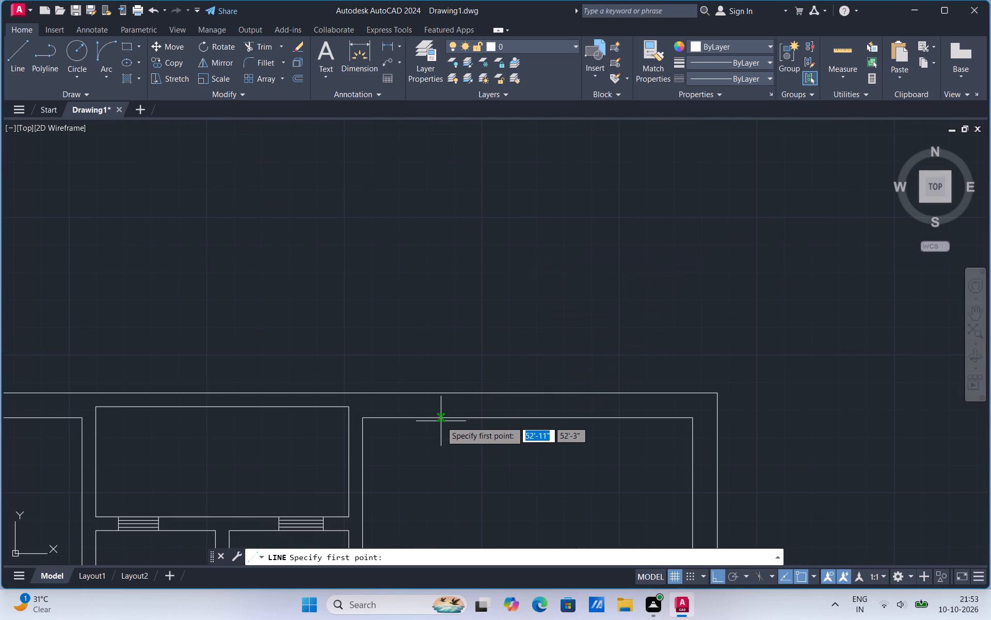
{"action": "left_click", "coordinate": [443, 416]}
{"action": "left_click", "coordinate": [445, 394]}
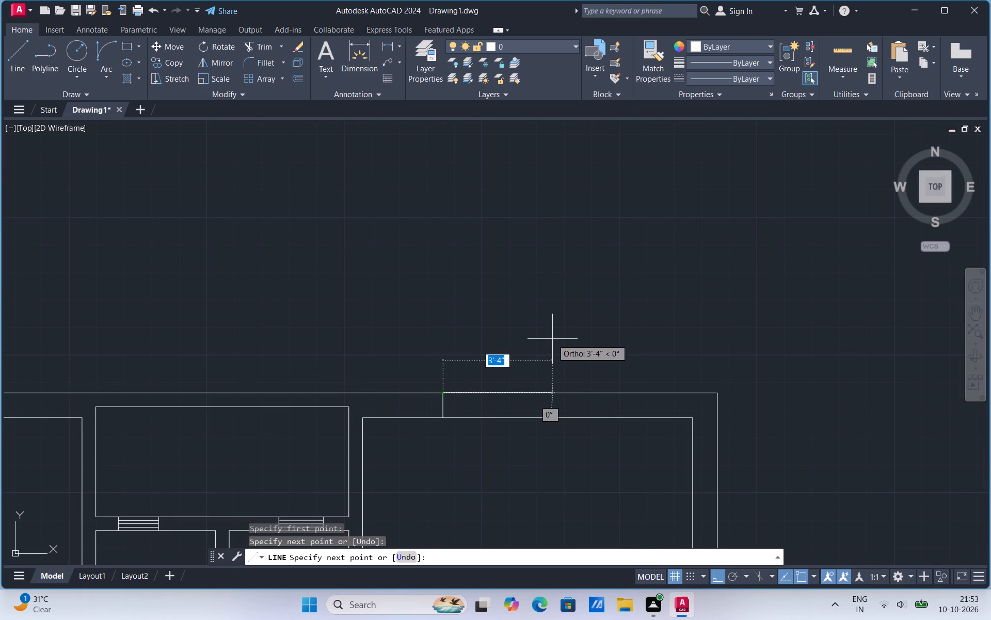
{"action": "key", "text": "Escape"}
{"action": "left_click", "coordinate": [14, 58]}
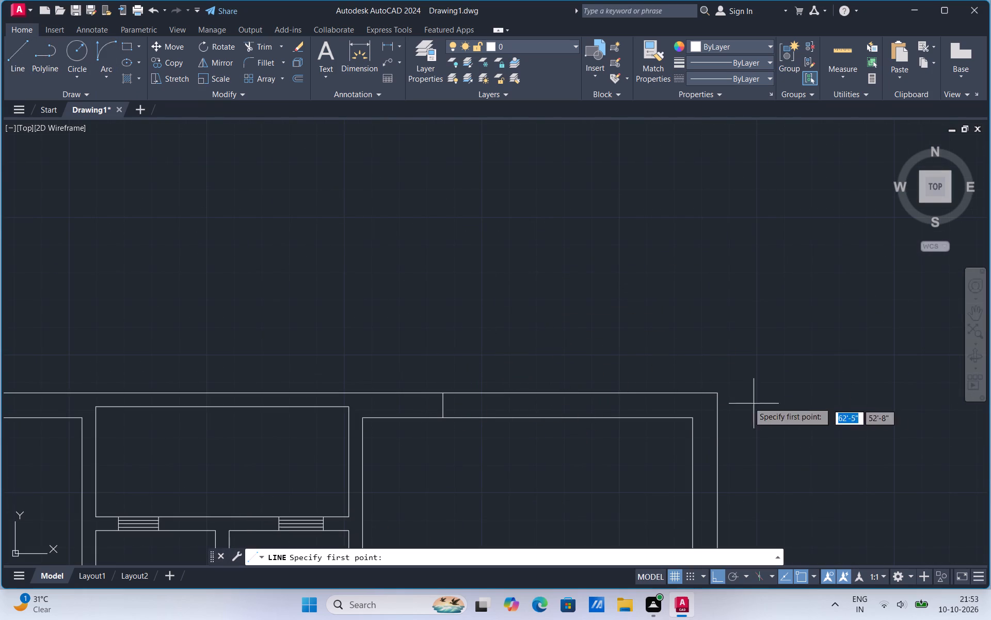
{"action": "left_click", "coordinate": [643, 417]}
{"action": "left_click", "coordinate": [645, 392]}
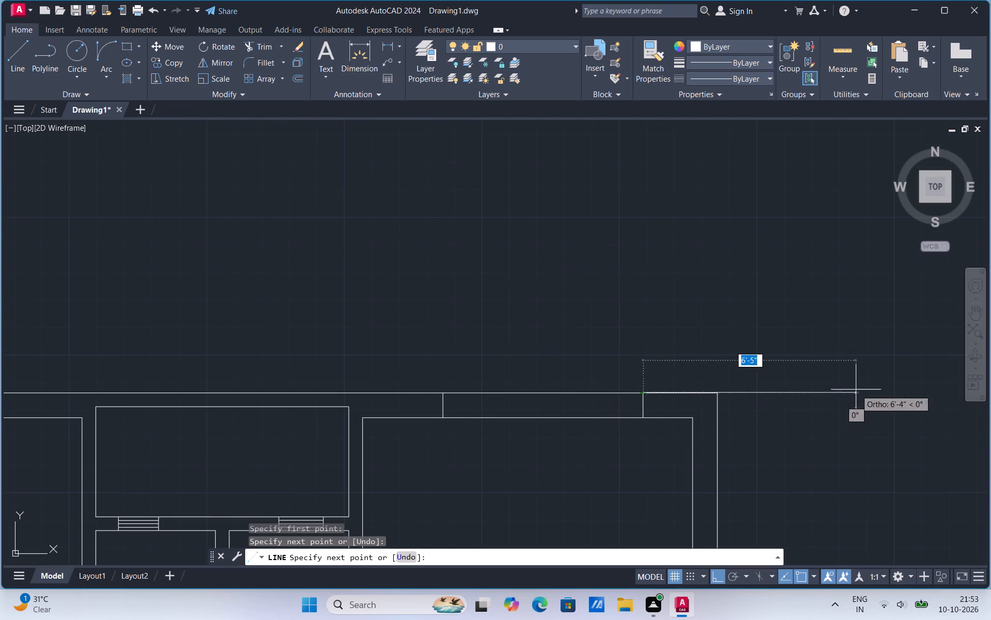
{"action": "key", "text": "Escape"}
Draw a horizontal centre line about 6' long between the jamb midpoints in the top-right room's window.
{"action": "left_click", "coordinate": [15, 56]}
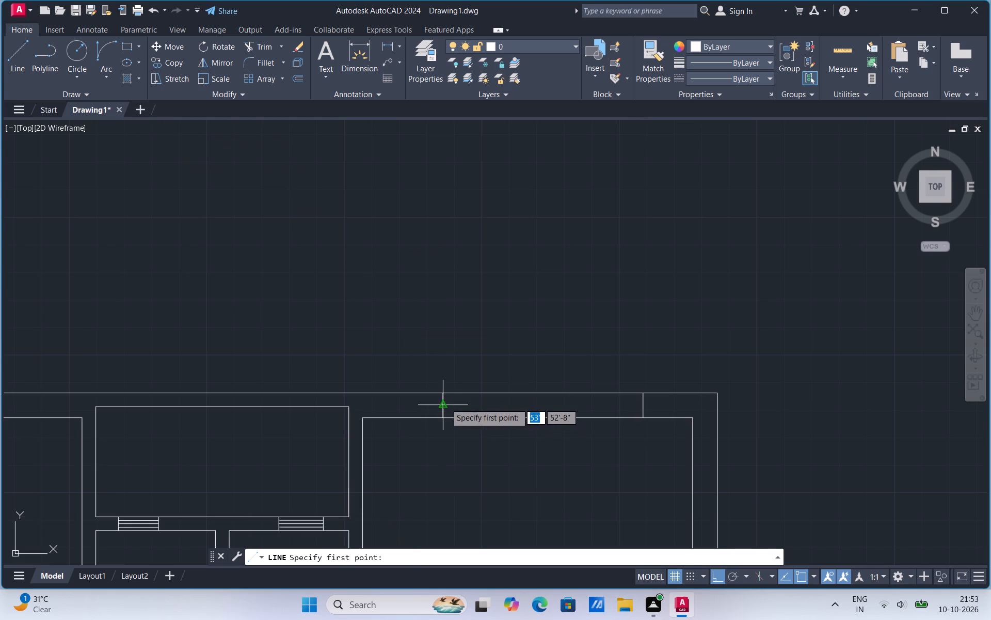
{"action": "left_click", "coordinate": [445, 403]}
{"action": "left_click", "coordinate": [643, 406]}
{"action": "key", "text": "Escape"}
Copy the top-right room window's centre line about 2" above and about 2" below, midway to each wall face.
{"action": "scroll", "coordinate": [558, 407], "scroll_direction": "up", "scroll_amount": 2}
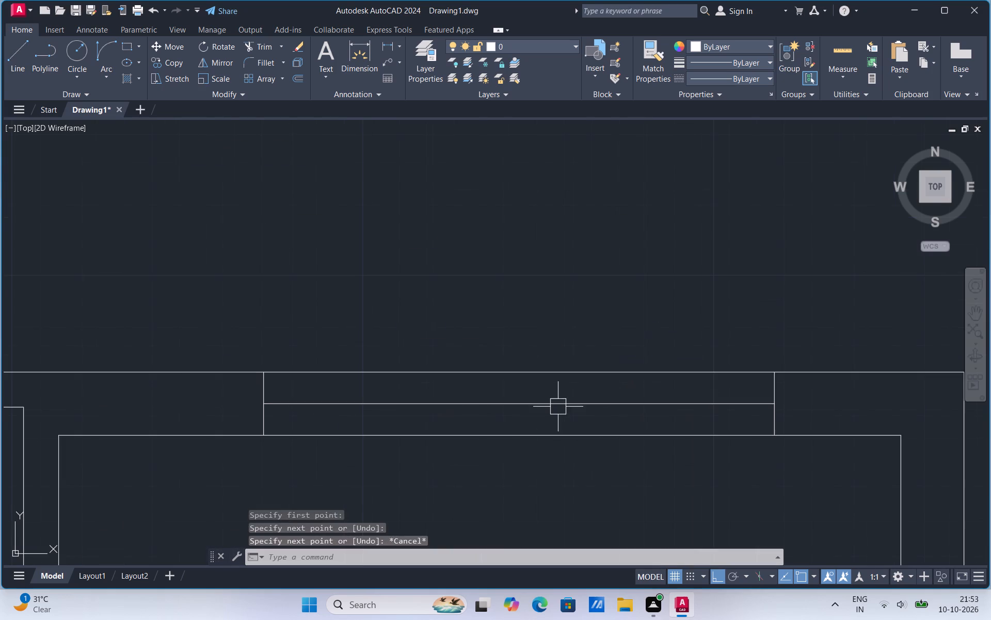
{"action": "left_click", "coordinate": [549, 405]}
{"action": "right_click", "coordinate": [549, 405]}
{"action": "left_click", "coordinate": [577, 198]}
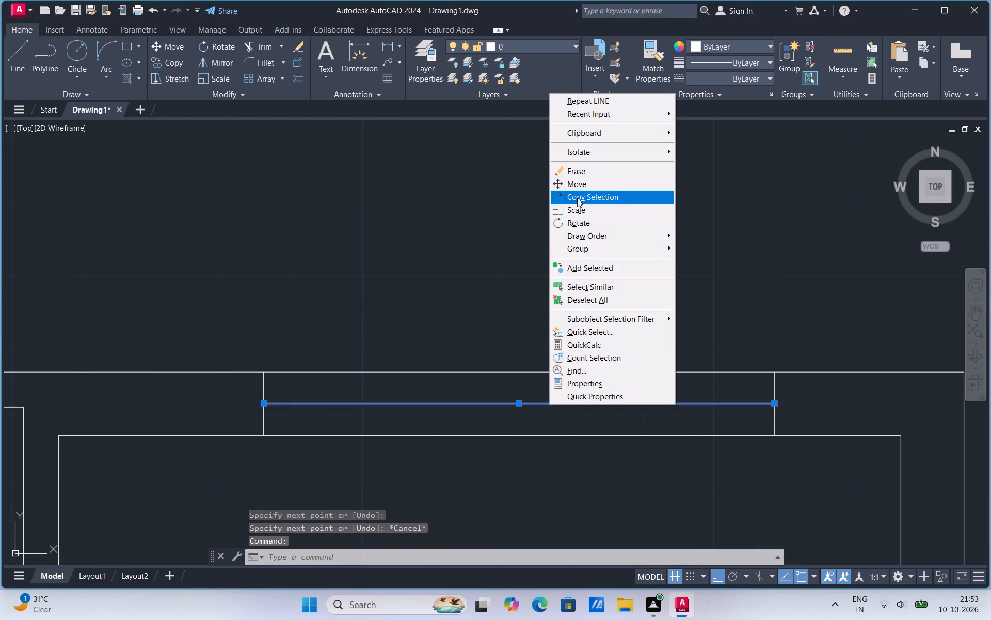
{"action": "left_click", "coordinate": [261, 405]}
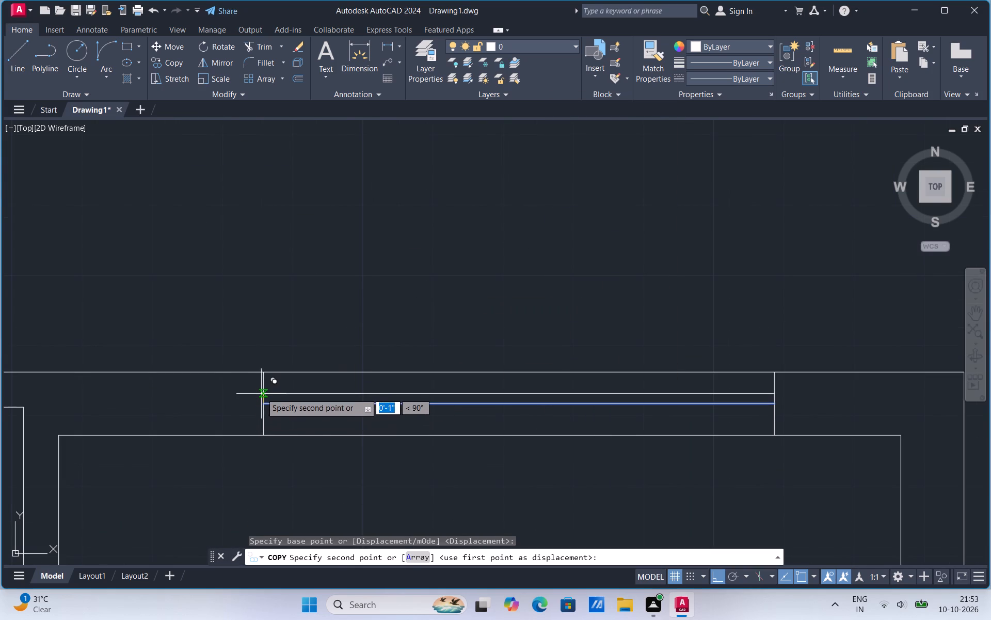
{"action": "left_click", "coordinate": [263, 386]}
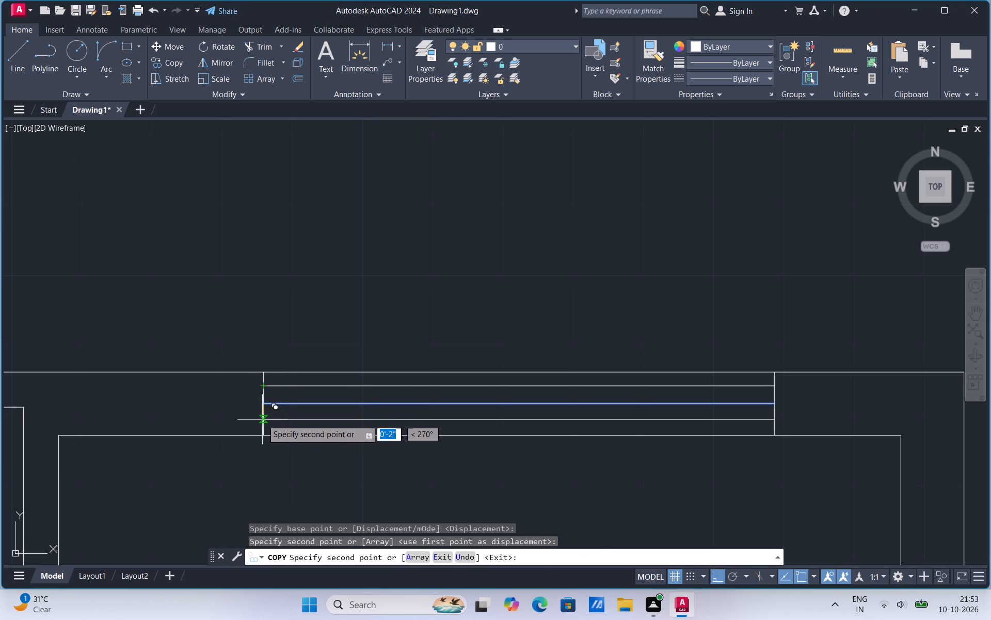
{"action": "left_click", "coordinate": [262, 420]}
{"action": "scroll", "coordinate": [505, 254], "scroll_direction": "down", "scroll_amount": 3}
{"action": "key", "text": "Escape"}
Extend the facing lines of the left middle room's upper and lower partitions across its right partition to the far face.
{"action": "scroll", "coordinate": [699, 406], "scroll_direction": "down", "scroll_amount": 1}
{"action": "scroll", "coordinate": [642, 363], "scroll_direction": "down", "scroll_amount": 2}
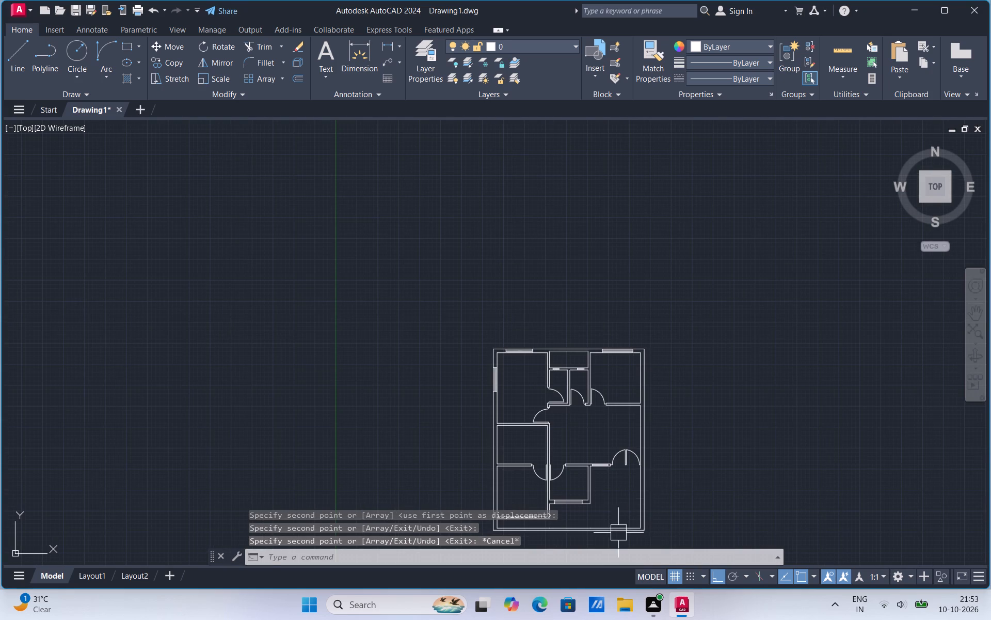
{"action": "scroll", "coordinate": [617, 512], "scroll_direction": "up", "scroll_amount": 1}
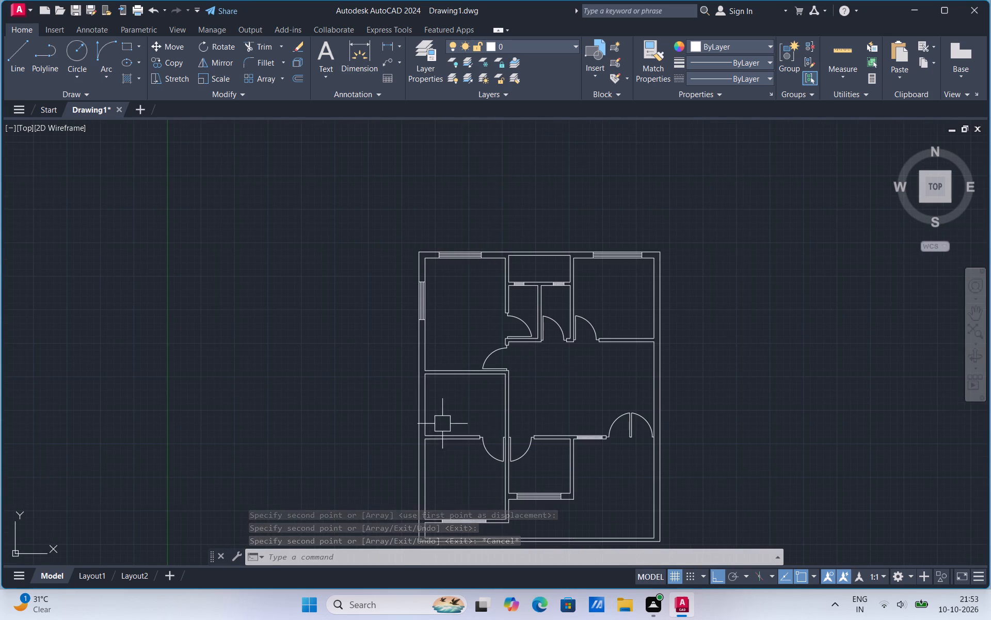
{"action": "scroll", "coordinate": [442, 424], "scroll_direction": "up", "scroll_amount": 1}
{"action": "scroll", "coordinate": [525, 385], "scroll_direction": "up", "scroll_amount": 1}
{"action": "type", "text": "ex"}
{"action": "left_click", "coordinate": [574, 414]}
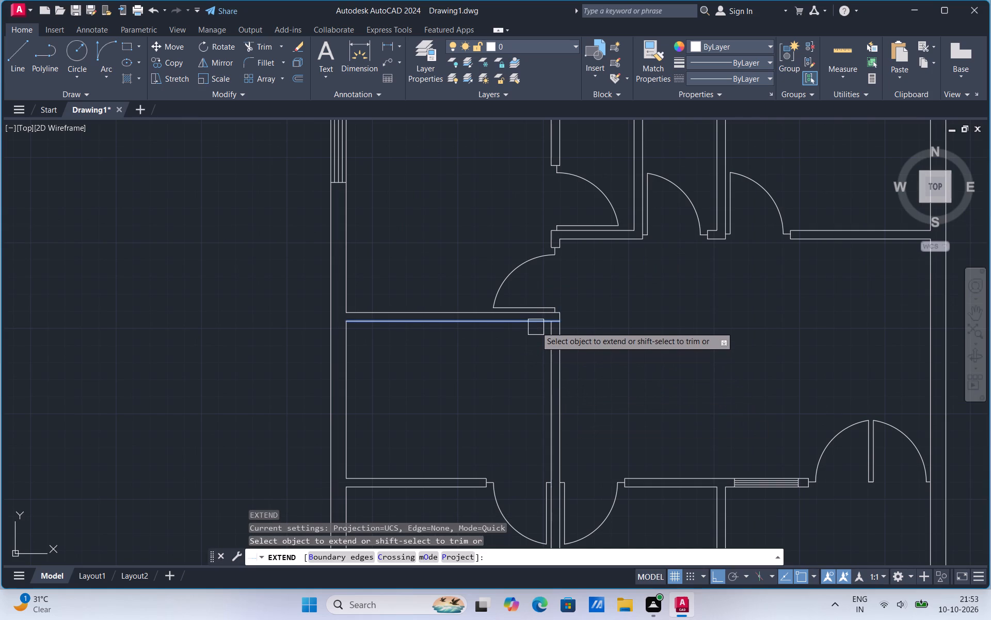
{"action": "left_click", "coordinate": [536, 326]}
{"action": "left_click", "coordinate": [468, 477]}
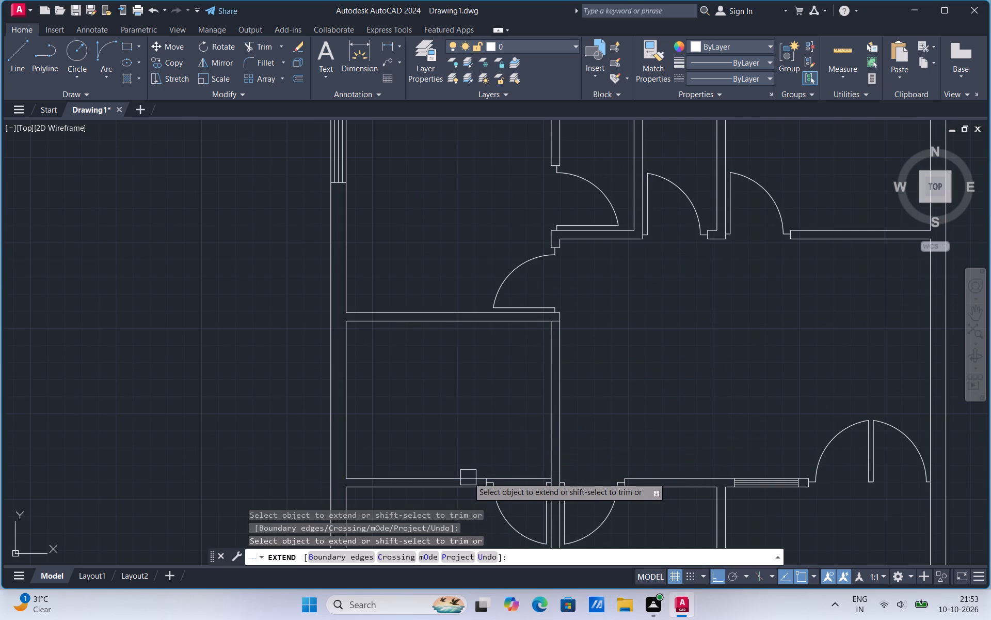
{"action": "left_click", "coordinate": [520, 476]}
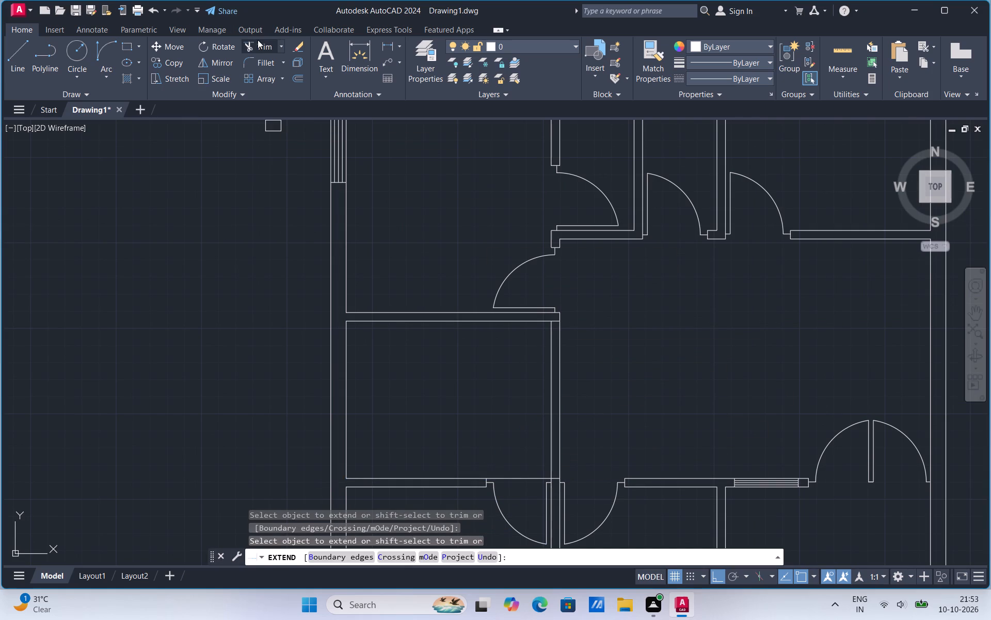
Trim away the left middle room's right partition and the extended line crossing the door opening in the lower partition.
{"action": "left_click", "coordinate": [258, 43]}
{"action": "left_click_drag", "start_coordinate": [437, 349], "coordinate": [595, 374]}
{"action": "left_click", "coordinate": [520, 475]}
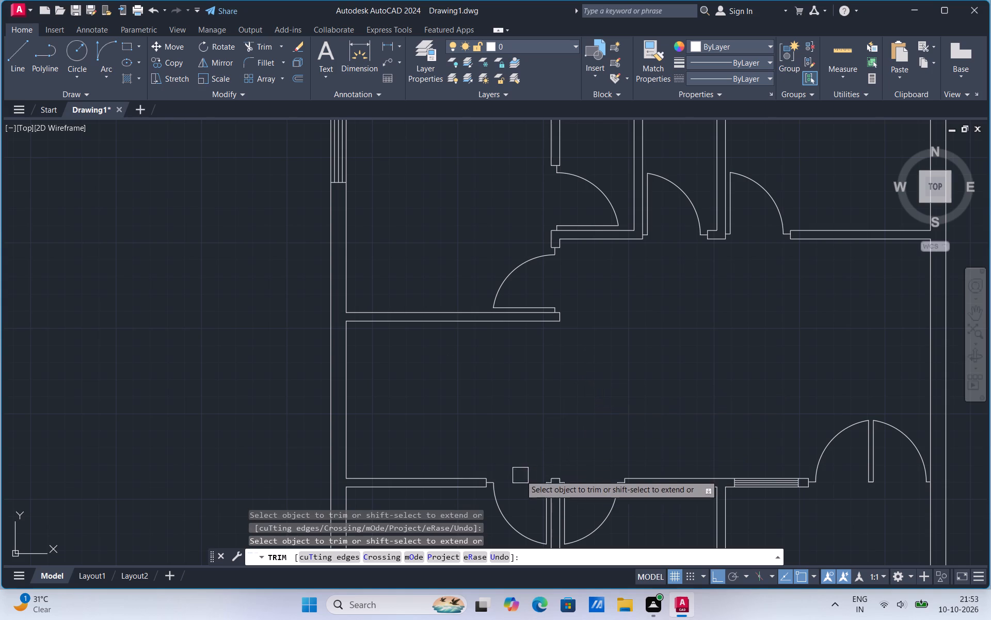
Draw a horizontal line from the midpoint of the left middle room's outer wall to align with the upper partition's end.
{"action": "left_click", "coordinate": [14, 66]}
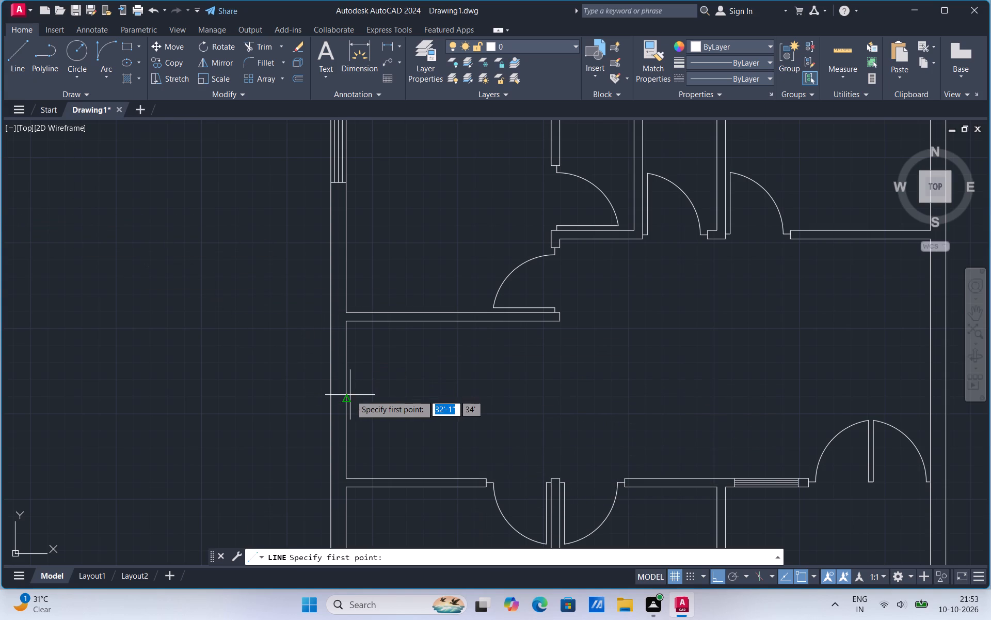
{"action": "left_click", "coordinate": [345, 401]}
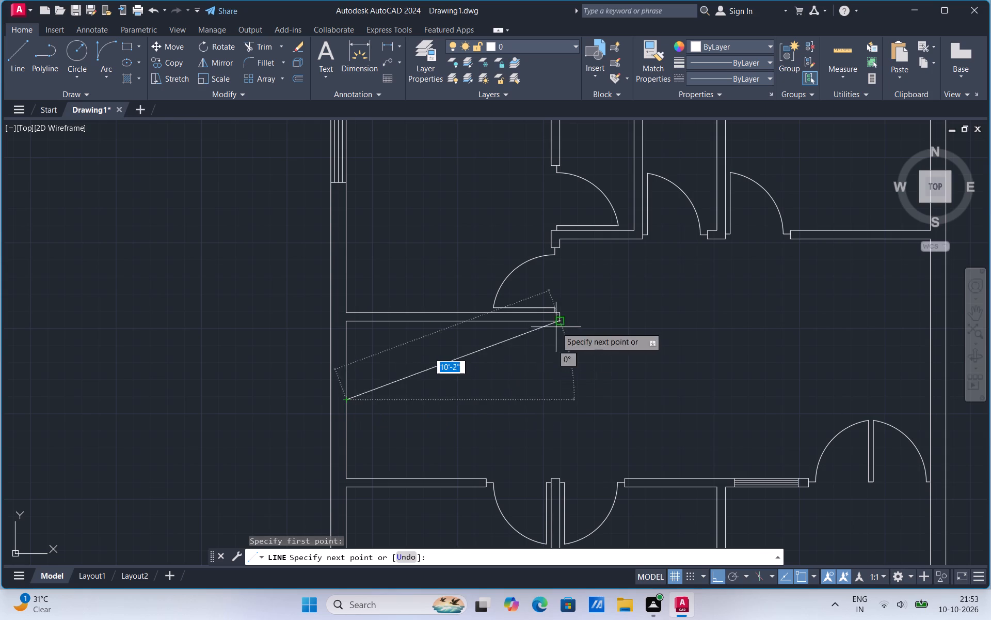
{"action": "left_click", "coordinate": [556, 394]}
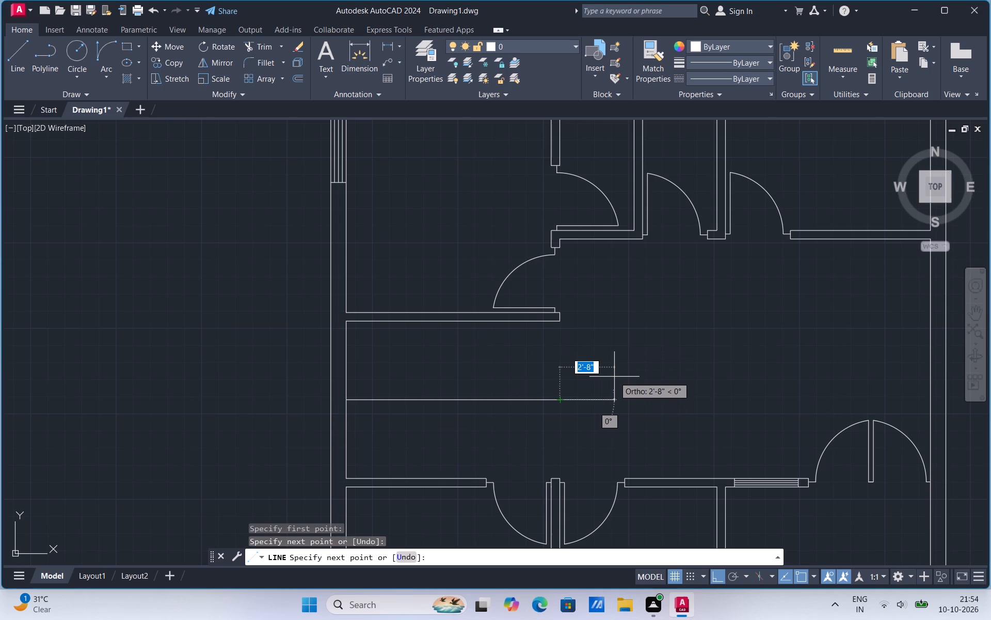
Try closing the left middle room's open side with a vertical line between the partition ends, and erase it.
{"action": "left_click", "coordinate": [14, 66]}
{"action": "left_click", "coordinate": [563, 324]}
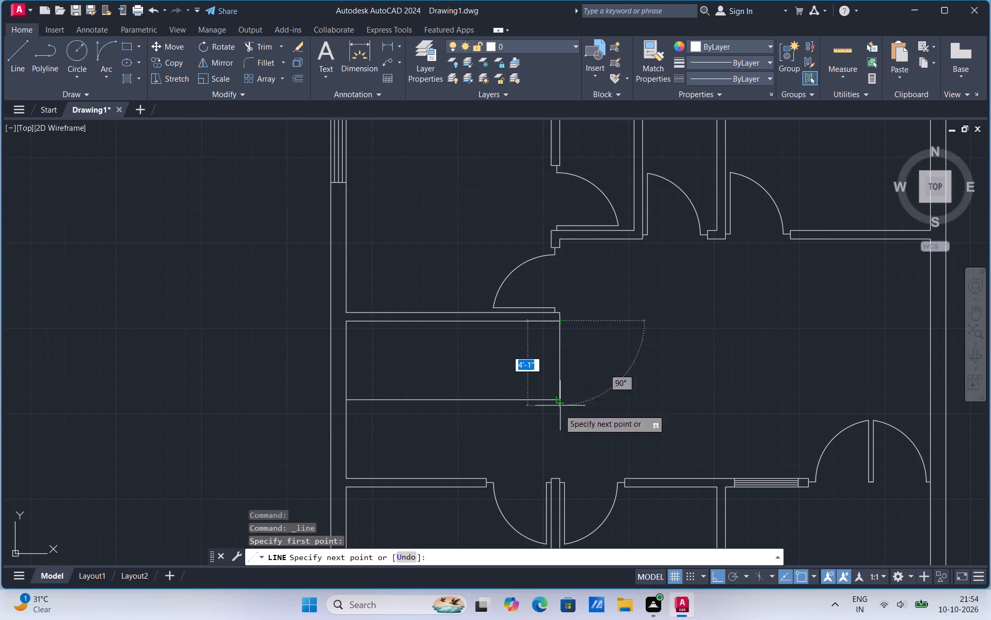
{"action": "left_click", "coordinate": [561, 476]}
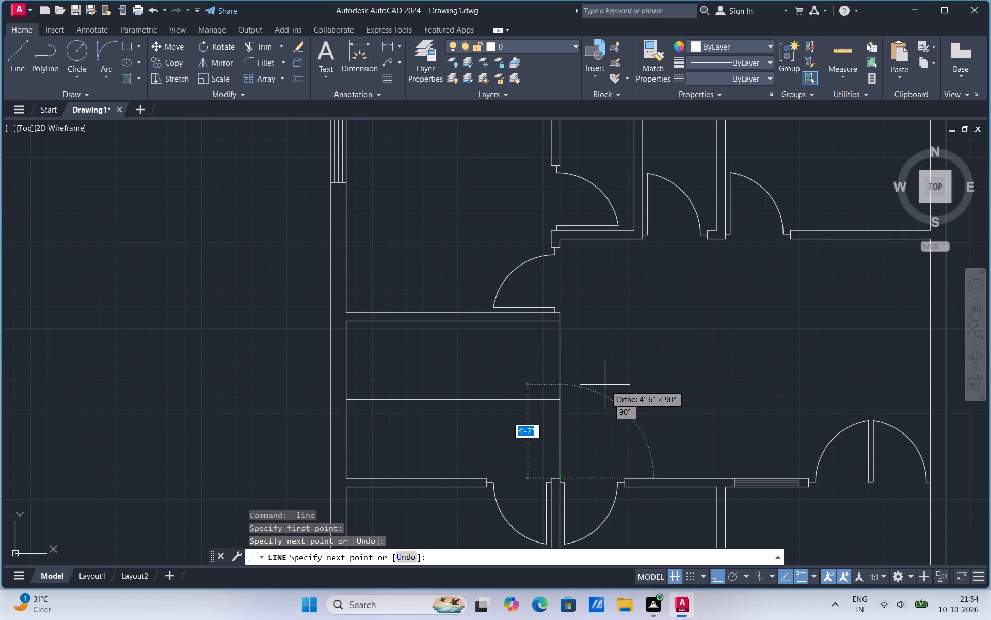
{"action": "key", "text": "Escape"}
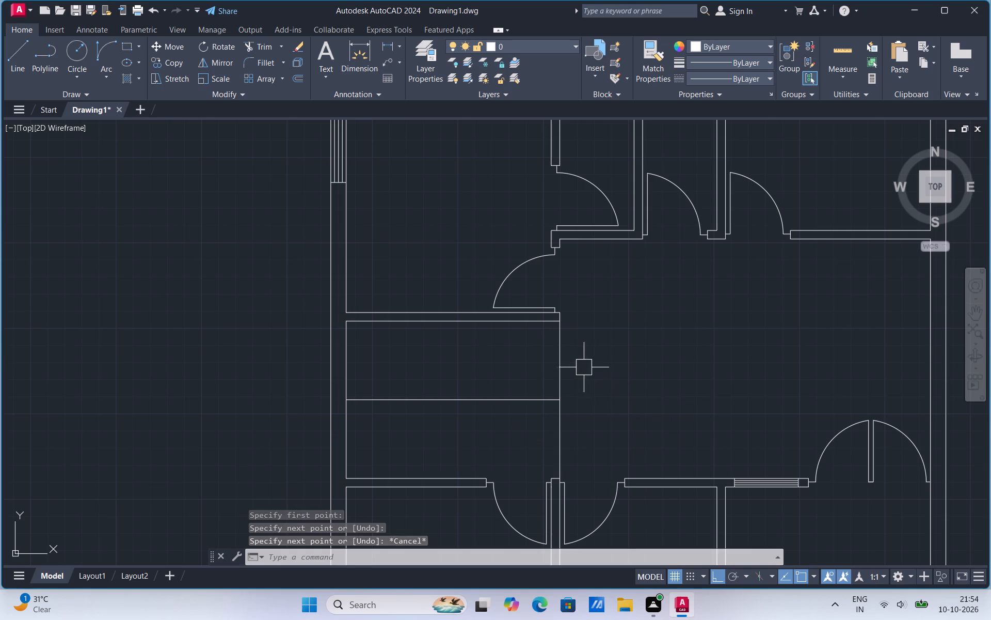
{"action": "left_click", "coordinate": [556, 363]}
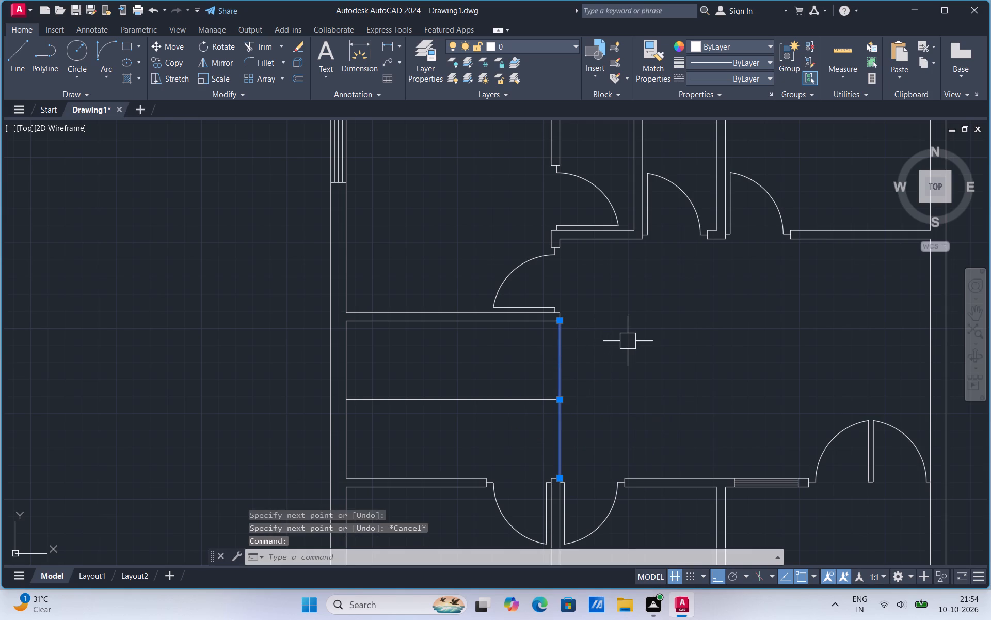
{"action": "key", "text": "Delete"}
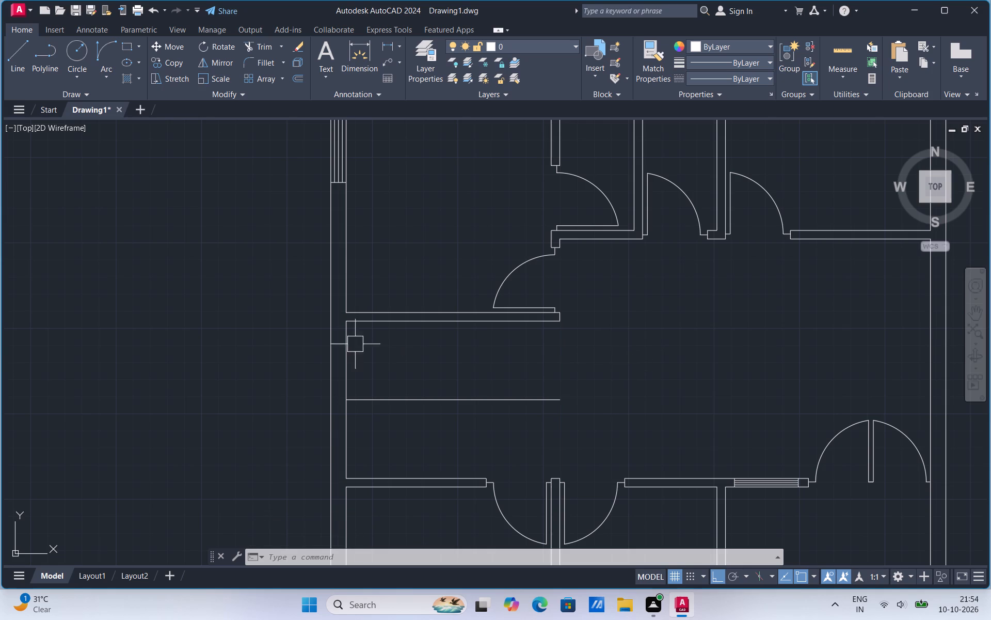
Copy the left middle room's outer wall inner face line inward at 9", 18", 27" and 36" as stair tread lines.
{"action": "left_click", "coordinate": [351, 364]}
{"action": "right_click", "coordinate": [351, 364]}
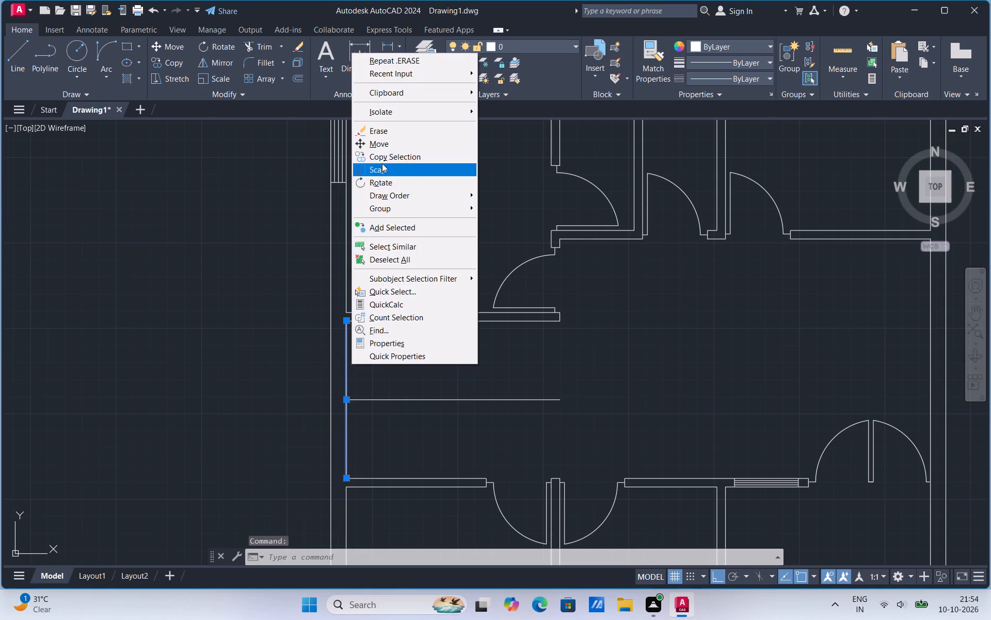
{"action": "left_click", "coordinate": [383, 160]}
{"action": "left_click", "coordinate": [345, 322]}
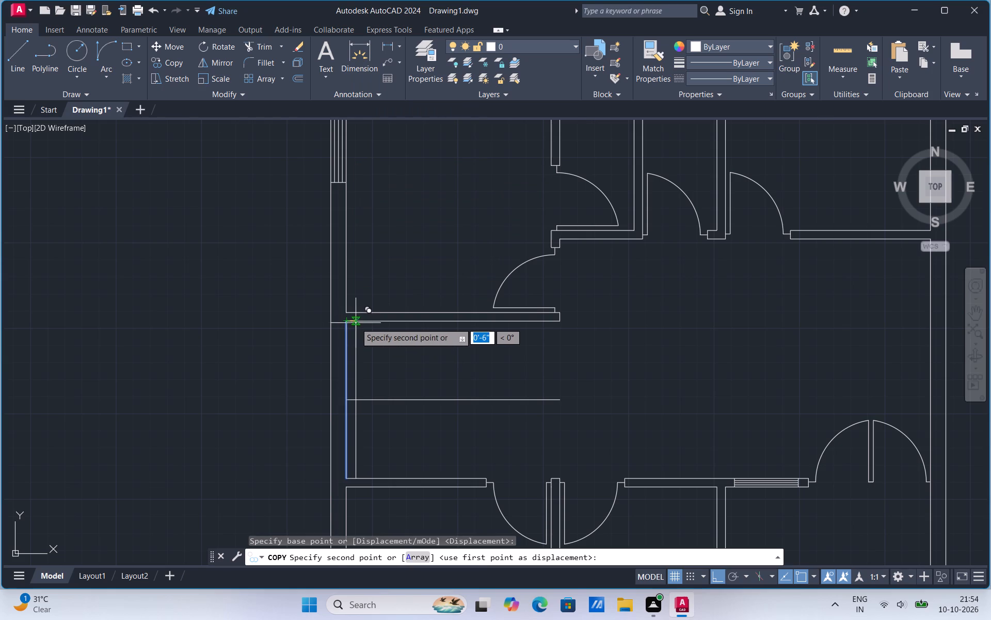
{"action": "key", "text": "9"}
{"action": "key", "text": "Return"}
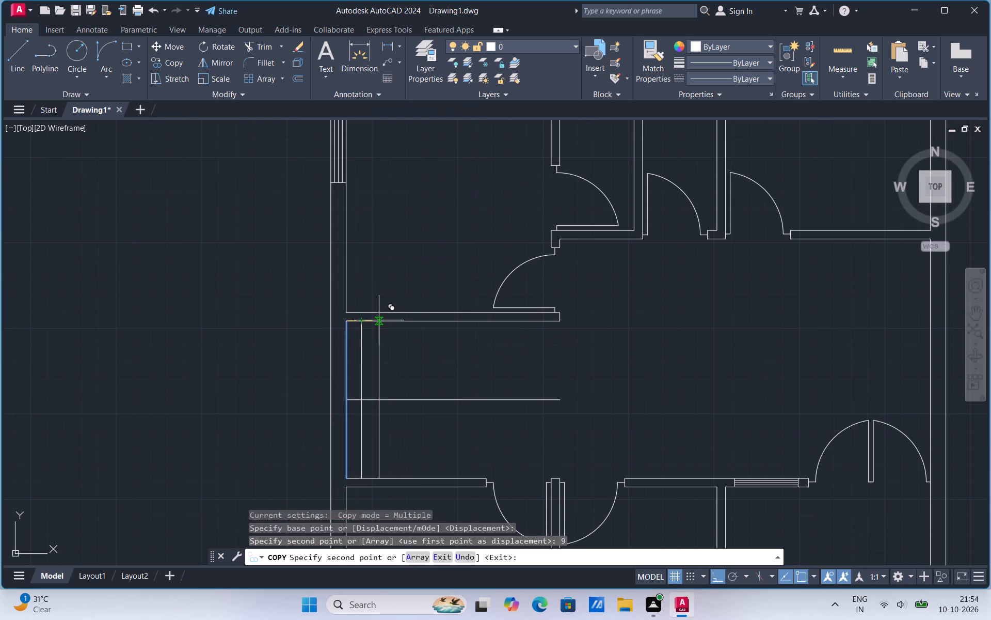
{"action": "type", "text": "18"}
{"action": "key", "text": "Return"}
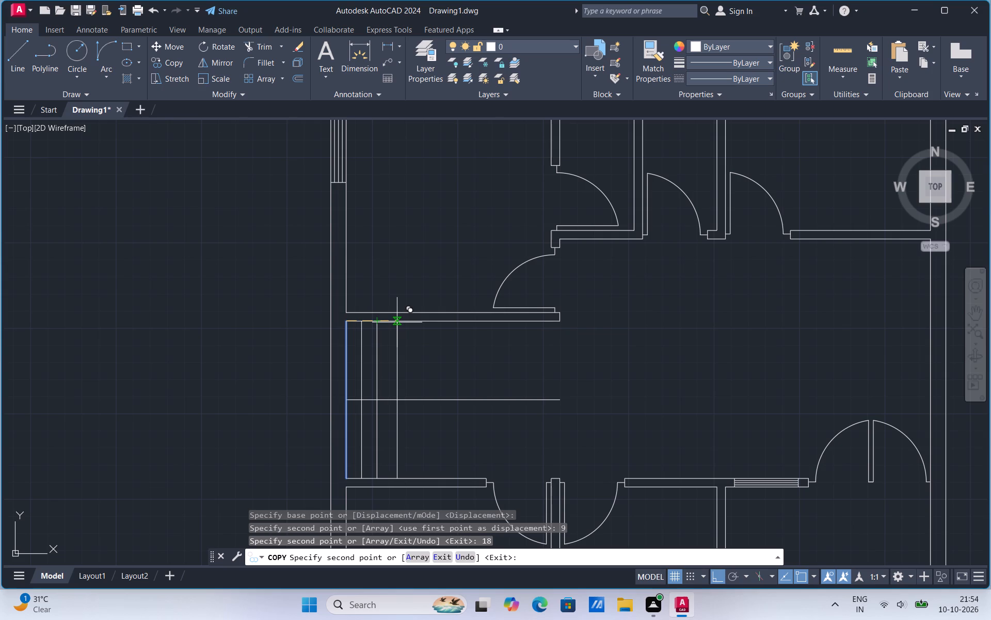
{"action": "type", "text": "27"}
{"action": "key", "text": "Return"}
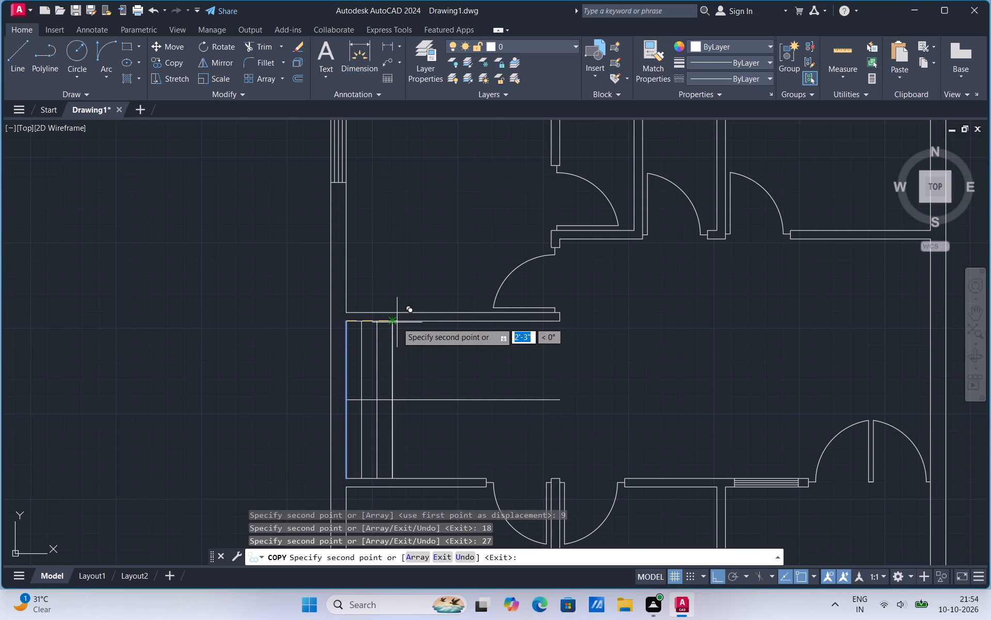
{"action": "type", "text": "36"}
{"action": "key", "text": "Return"}
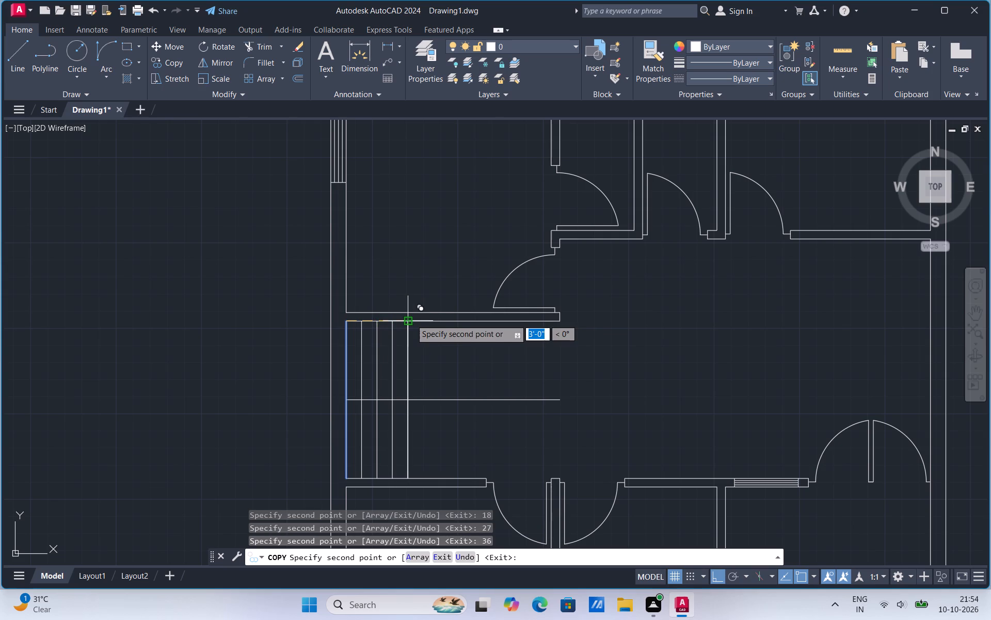
Continue copying the wall's inner face line inward at 45", 54", 63", 72" and 81" as further stair tread lines.
{"action": "type", "text": "45"}
{"action": "key", "text": "Return"}
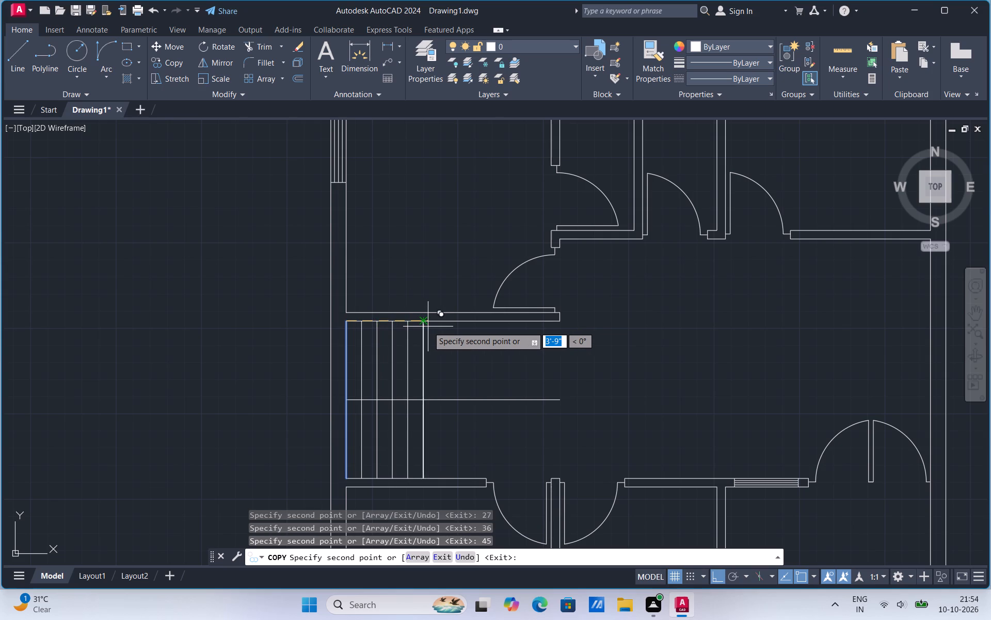
{"action": "type", "text": "54"}
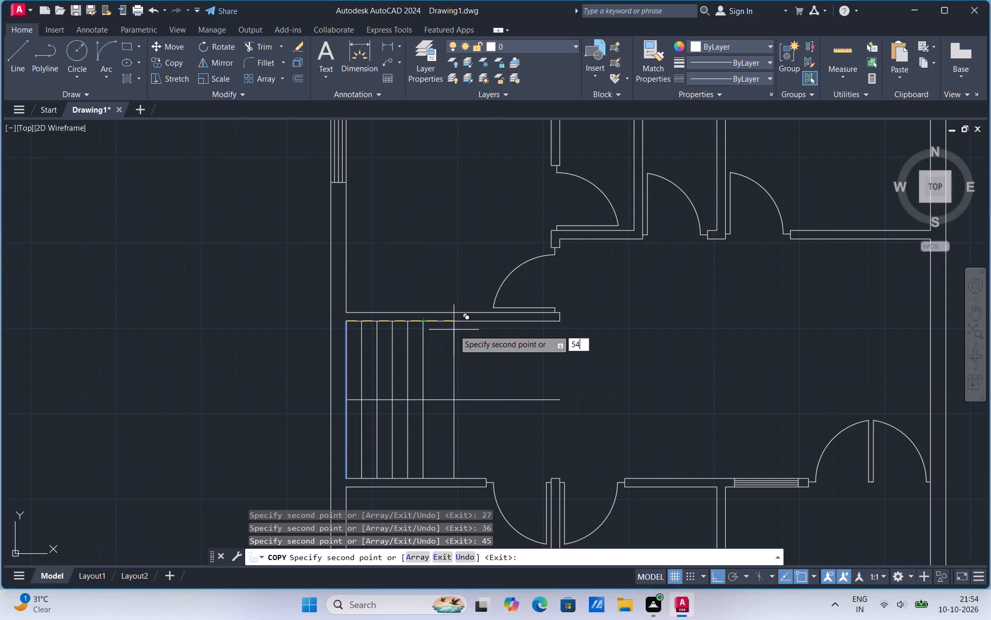
{"action": "key", "text": "Return"}
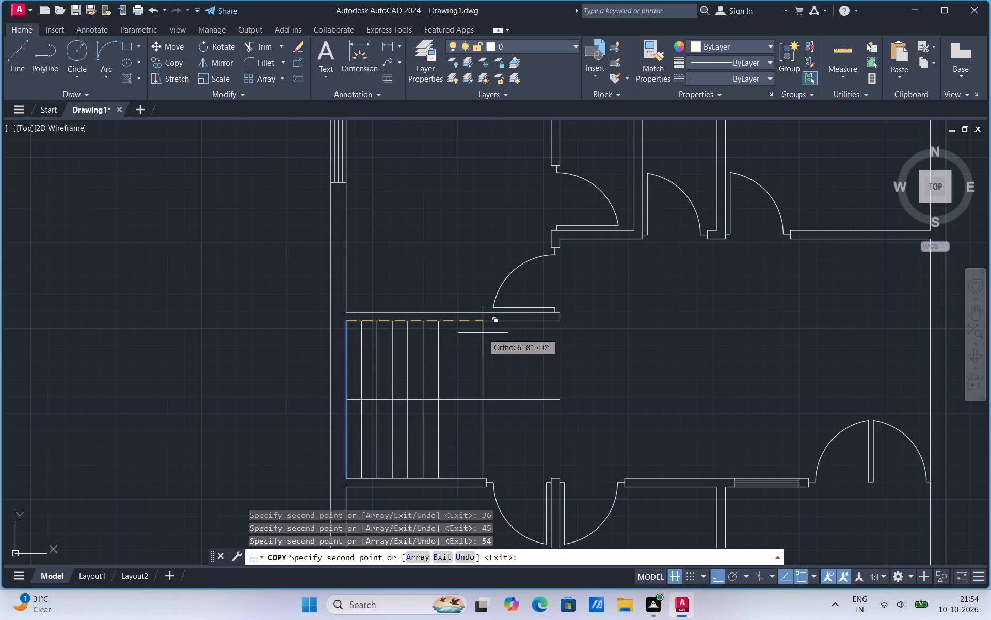
{"action": "type", "text": "63"}
{"action": "key", "text": "Return"}
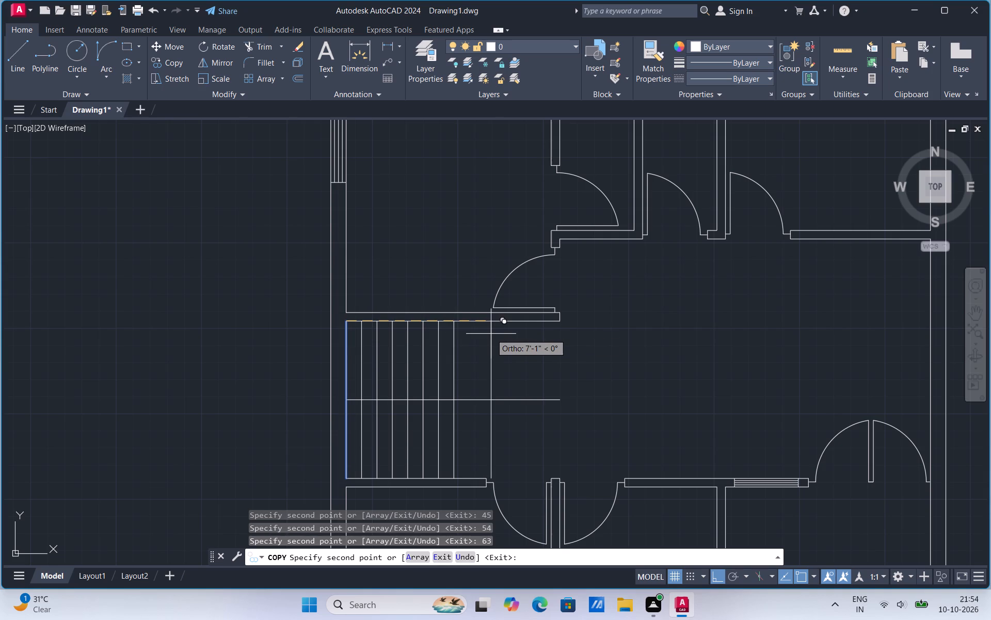
{"action": "type", "text": "72"}
{"action": "key", "text": "Return"}
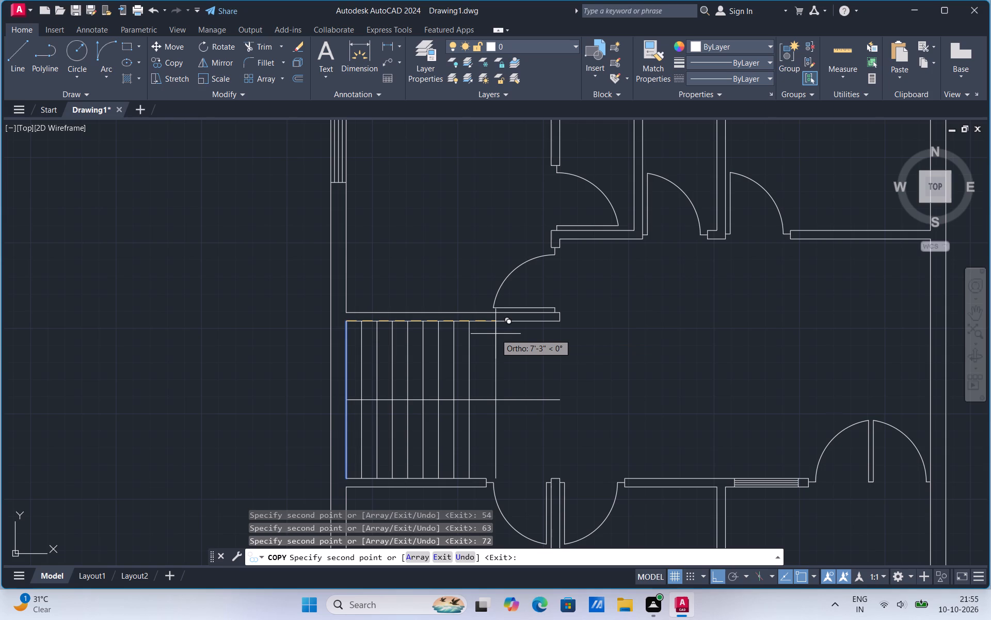
{"action": "type", "text": "81"}
{"action": "key", "text": "Return"}
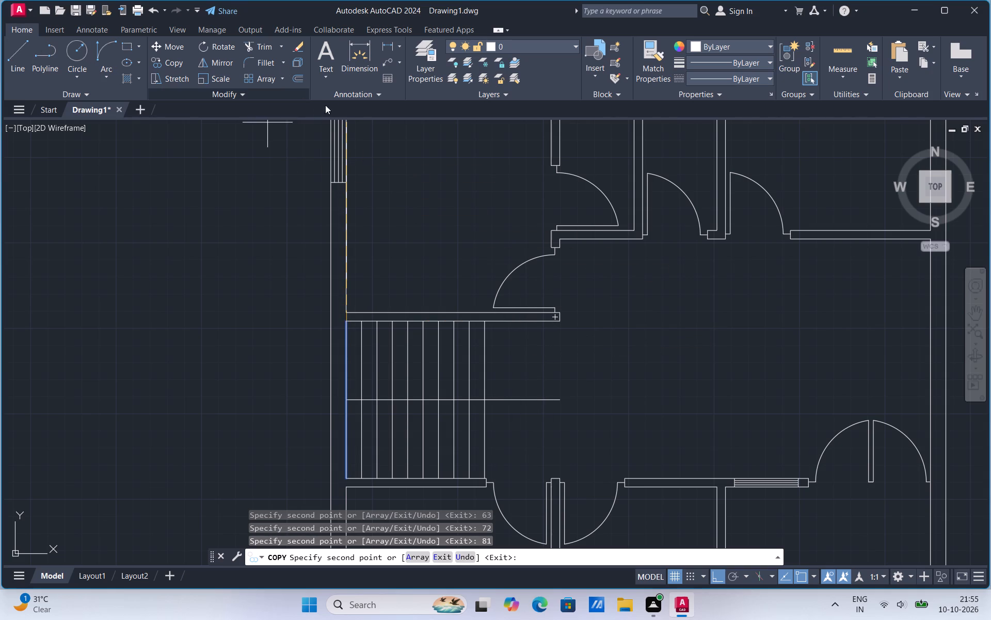
Trim the staircase's horizontal centre line where it extends beyond the last tread line.
{"action": "left_click", "coordinate": [262, 49]}
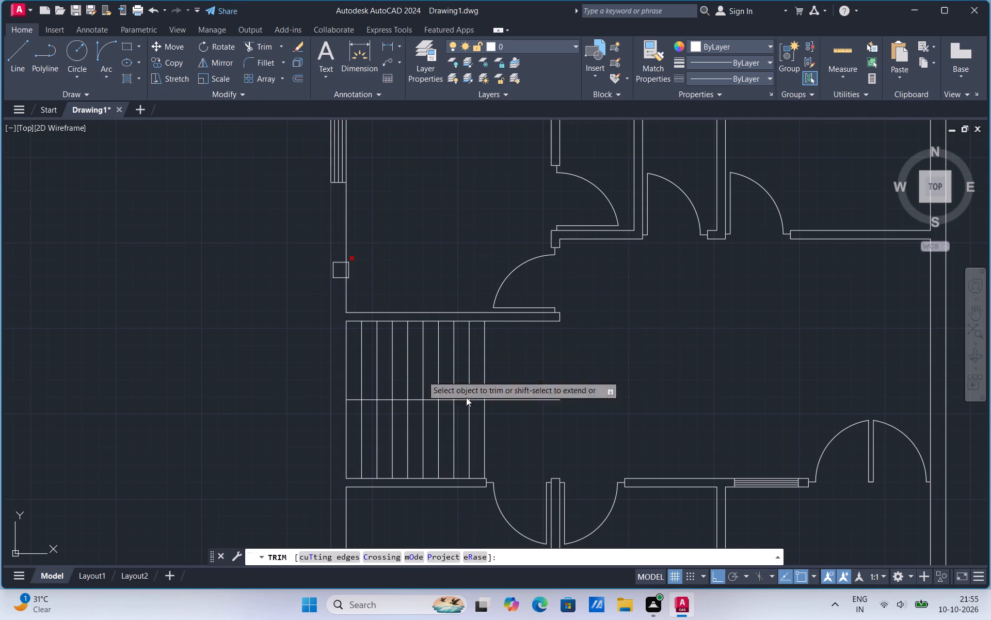
{"action": "left_click", "coordinate": [533, 401]}
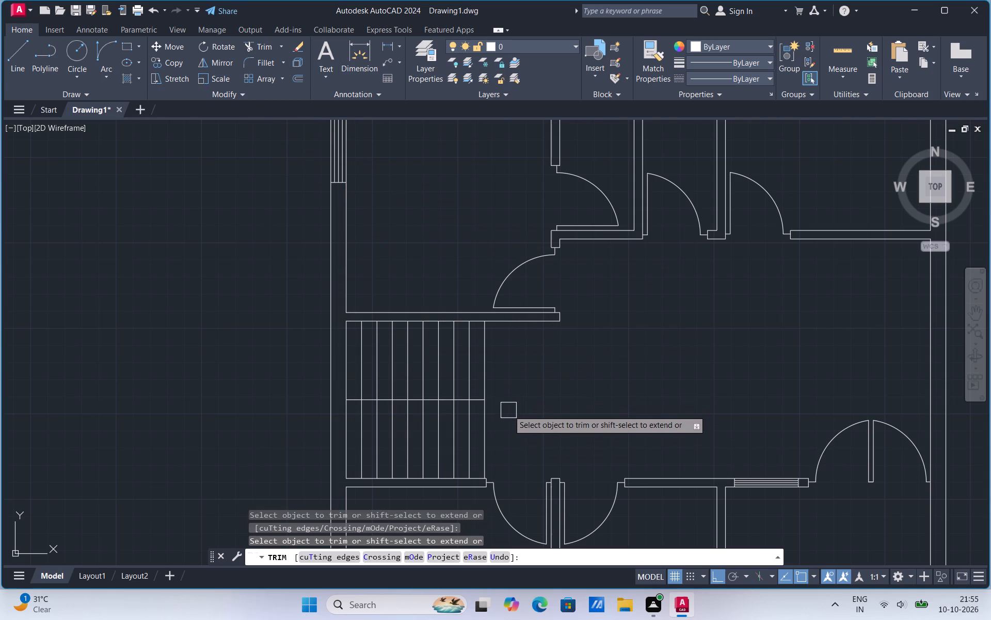
{"action": "left_click", "coordinate": [8, 67]}
{"action": "scroll", "coordinate": [397, 401], "scroll_direction": "up", "scroll_amount": 2}
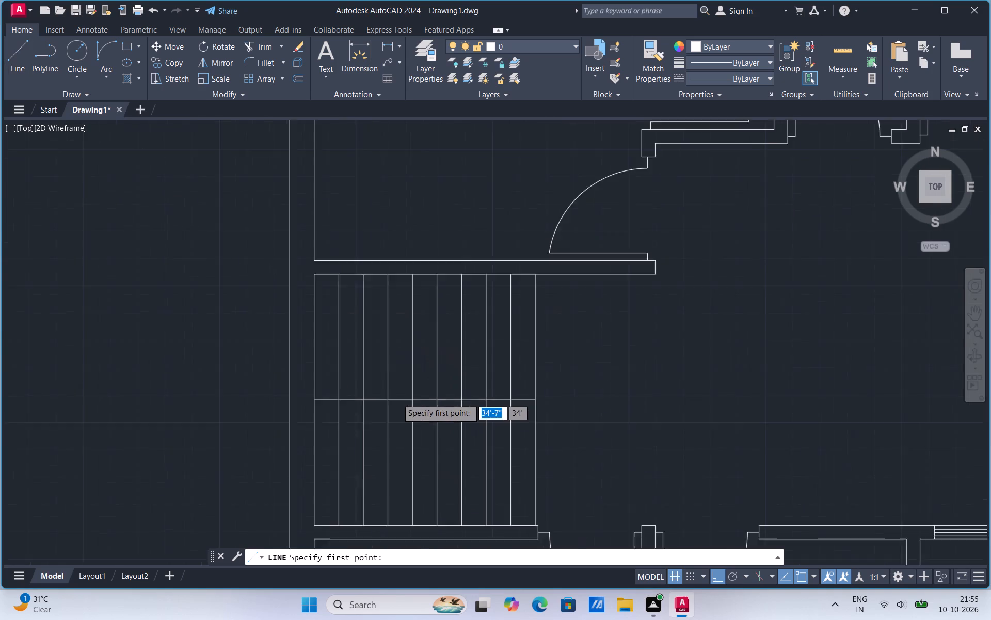
{"action": "left_click", "coordinate": [12, 55]}
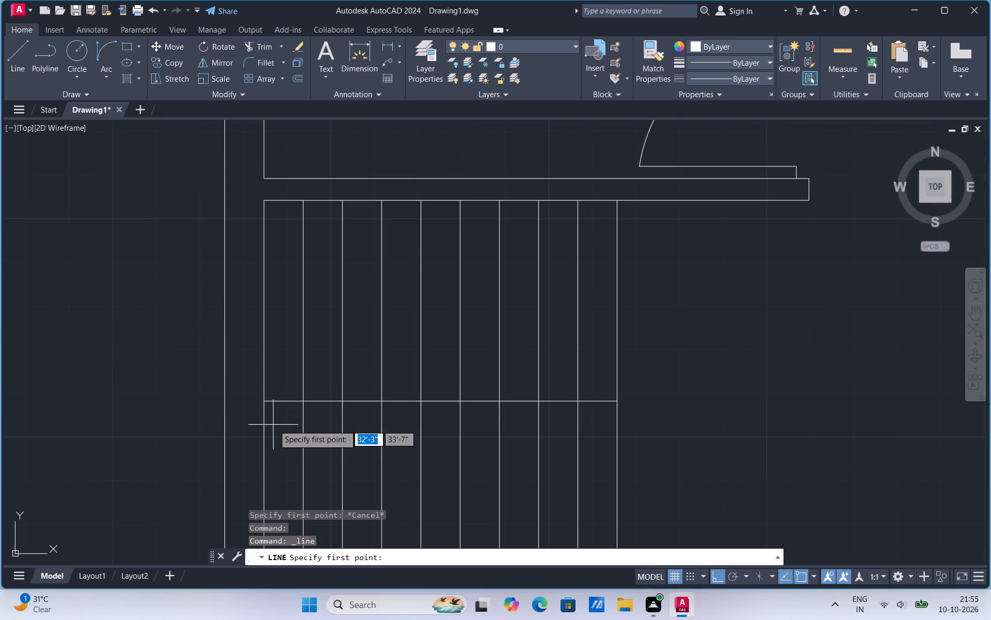
{"action": "key", "text": "Escape"}
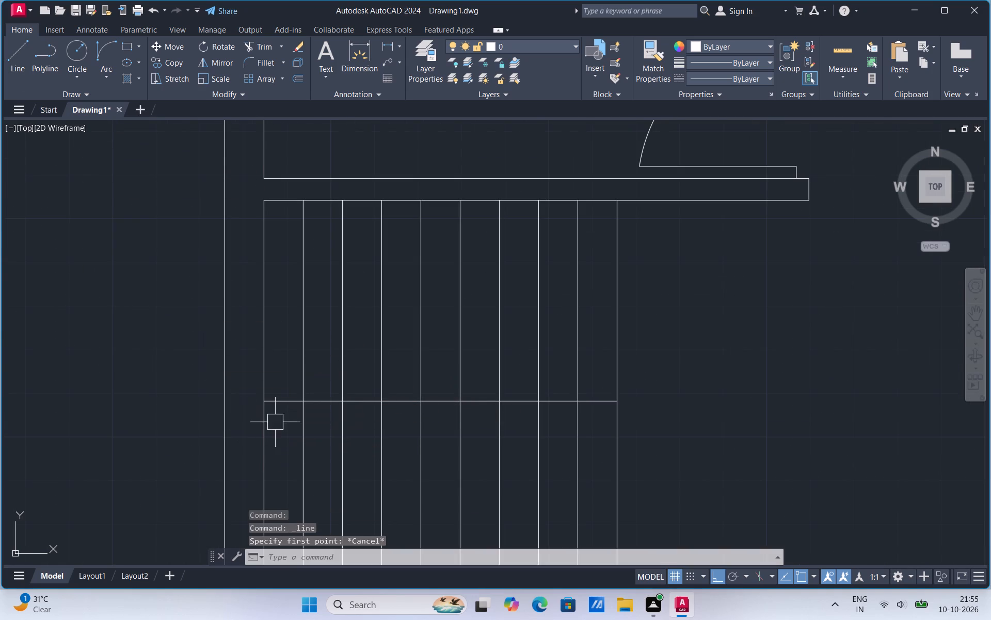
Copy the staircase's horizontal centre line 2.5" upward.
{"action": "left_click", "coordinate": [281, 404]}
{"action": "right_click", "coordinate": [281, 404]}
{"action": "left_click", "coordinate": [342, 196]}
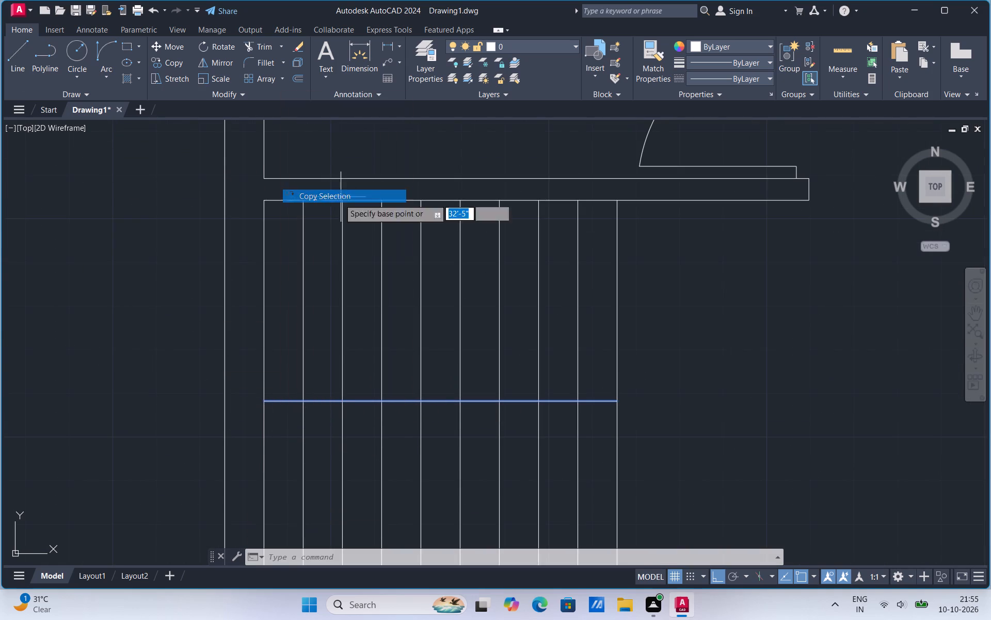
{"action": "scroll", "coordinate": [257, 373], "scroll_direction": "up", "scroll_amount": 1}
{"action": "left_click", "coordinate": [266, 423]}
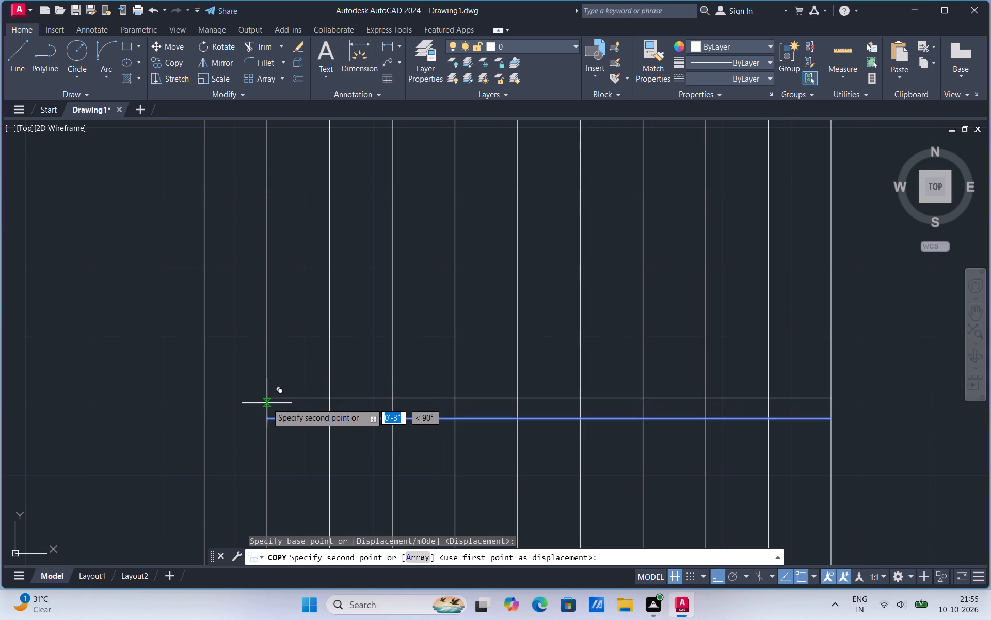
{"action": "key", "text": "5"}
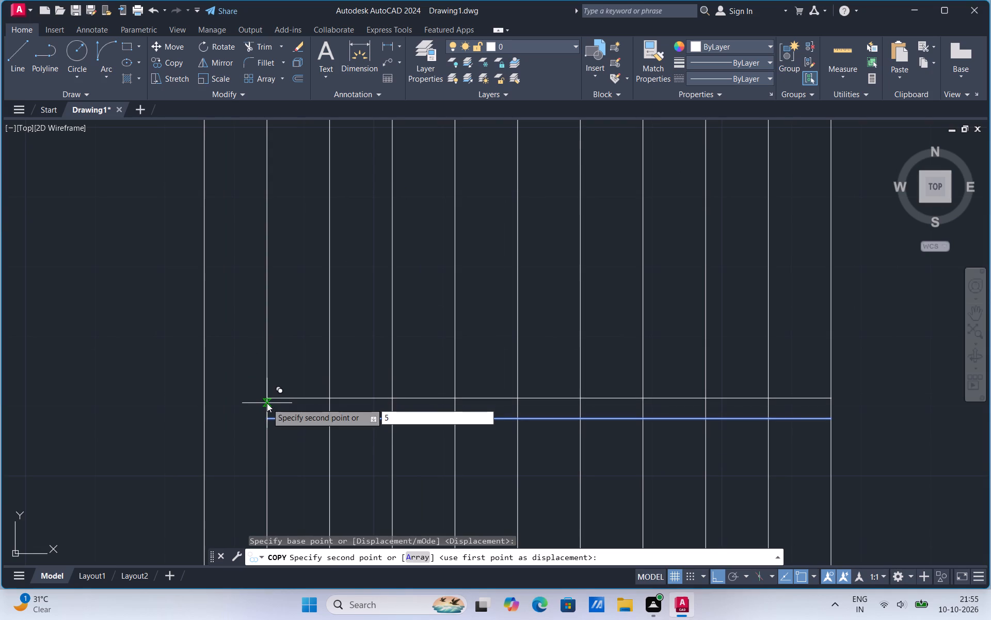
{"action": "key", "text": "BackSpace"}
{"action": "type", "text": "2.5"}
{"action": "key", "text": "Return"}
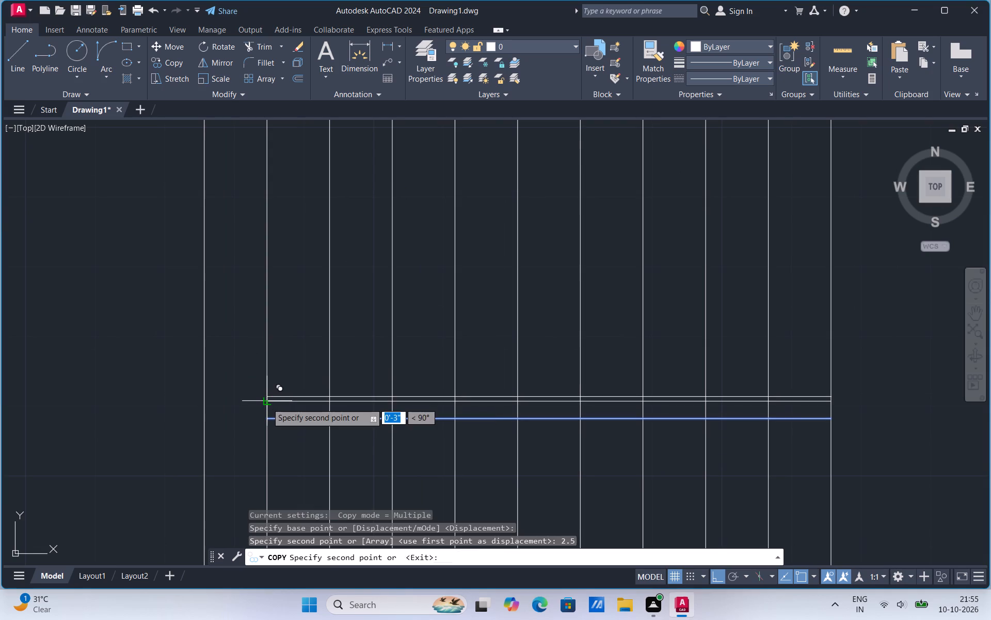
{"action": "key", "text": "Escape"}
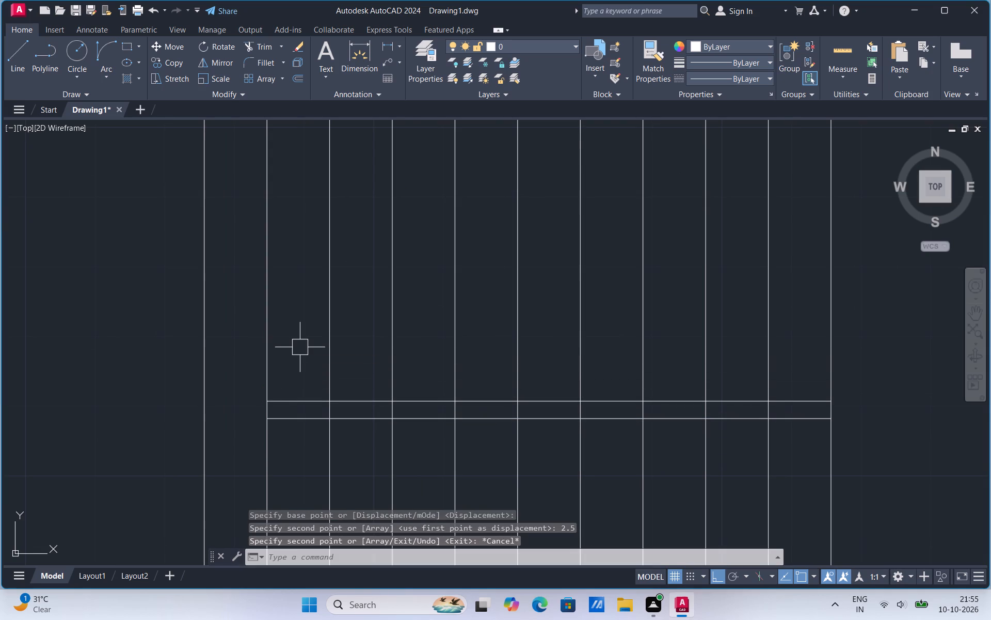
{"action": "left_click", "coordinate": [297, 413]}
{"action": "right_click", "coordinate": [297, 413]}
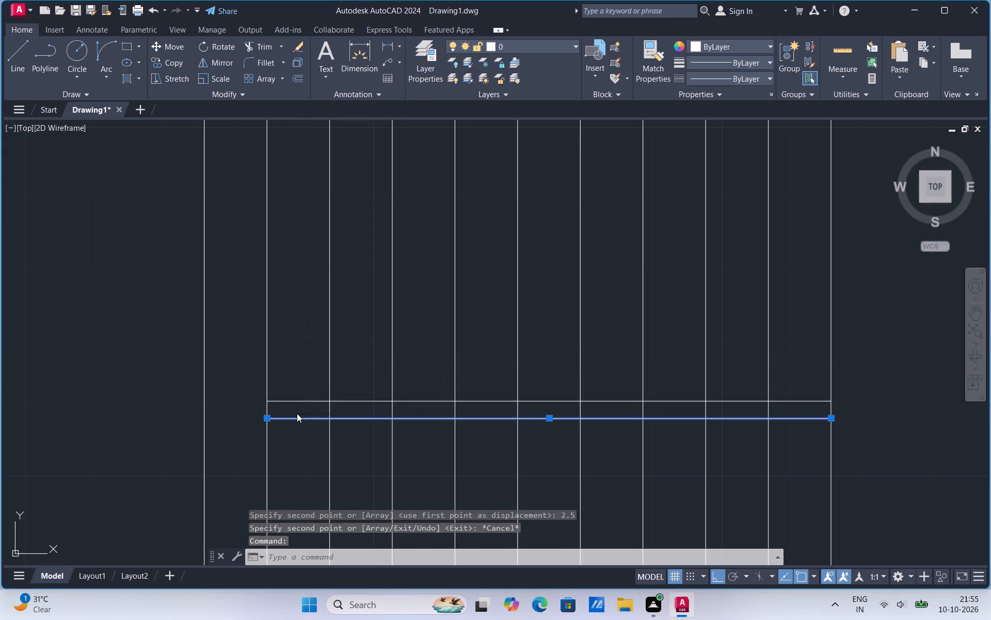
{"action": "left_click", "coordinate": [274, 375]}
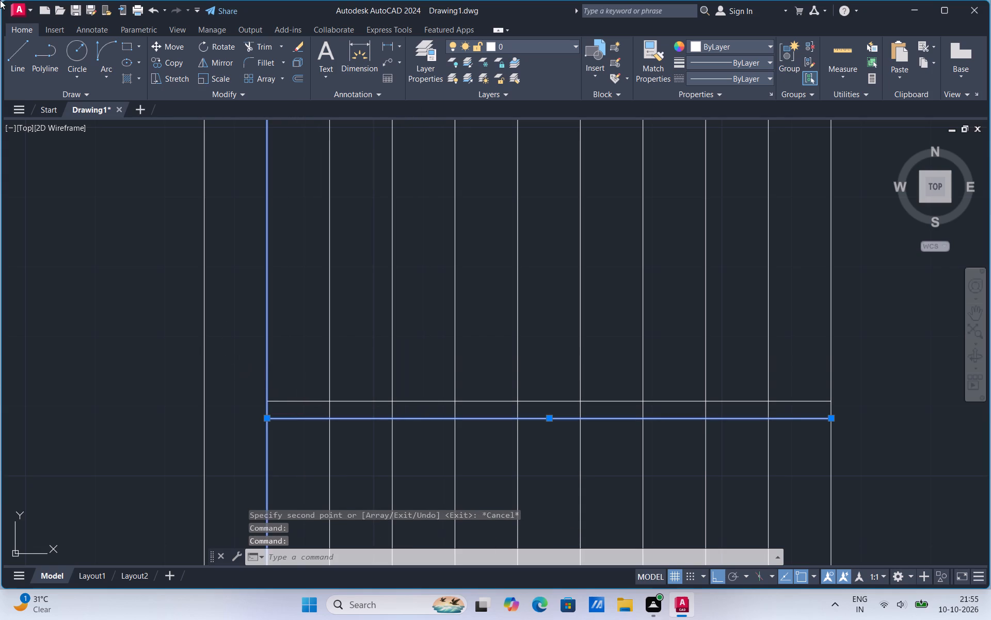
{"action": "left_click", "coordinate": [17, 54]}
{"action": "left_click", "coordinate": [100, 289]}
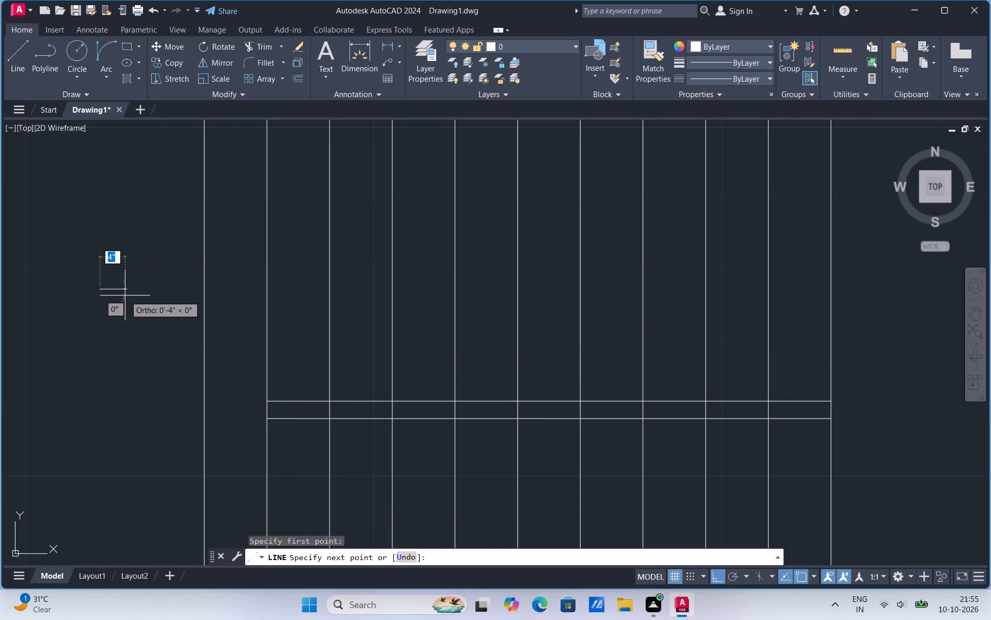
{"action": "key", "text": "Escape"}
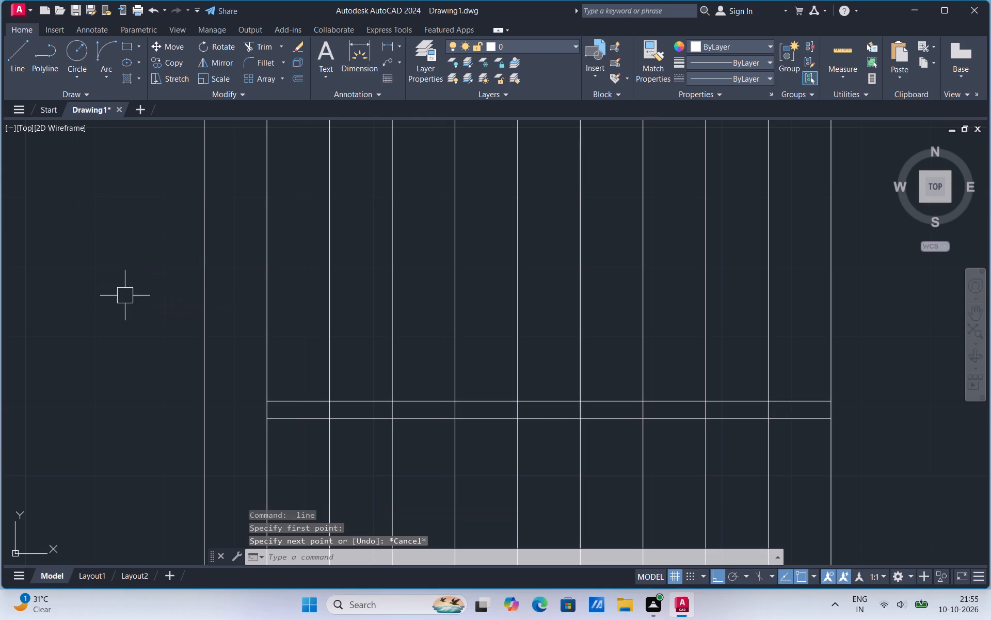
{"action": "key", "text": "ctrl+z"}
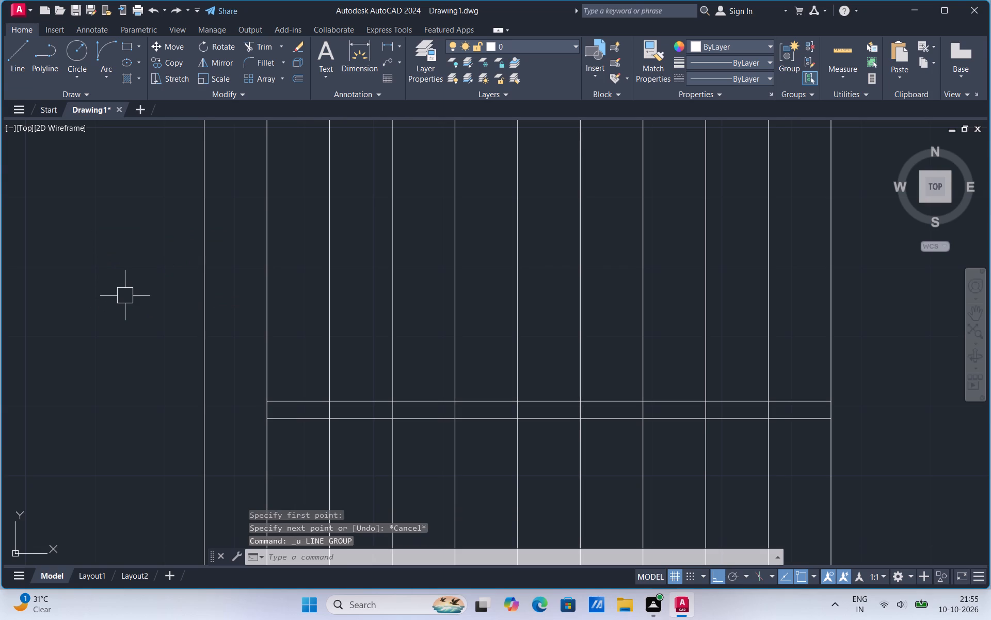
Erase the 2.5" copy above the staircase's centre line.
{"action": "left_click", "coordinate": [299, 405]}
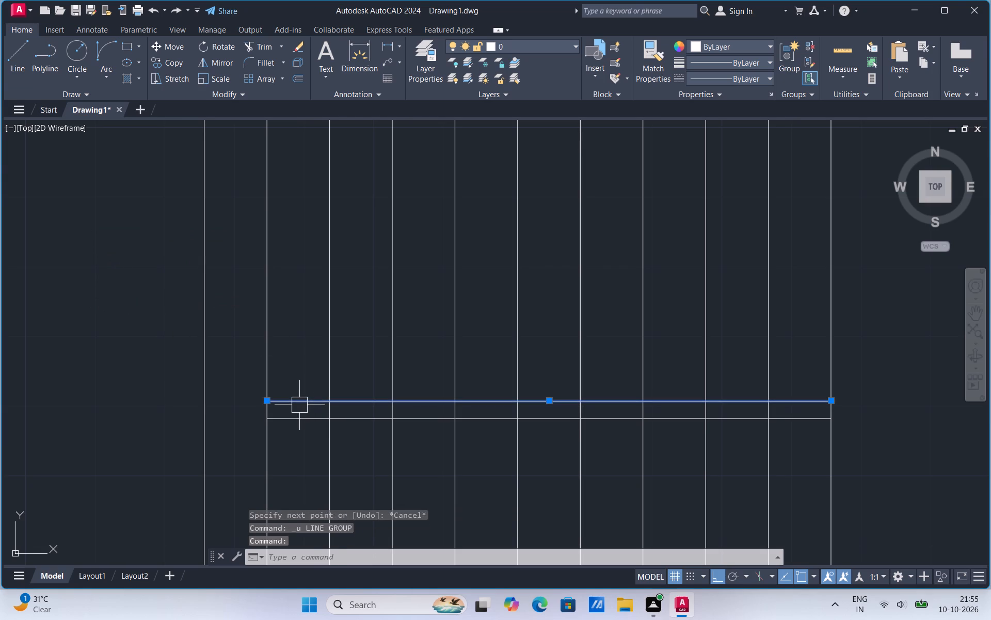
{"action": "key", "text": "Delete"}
Copy the staircase's horizontal centre line 1" upward.
{"action": "left_click", "coordinate": [295, 418]}
{"action": "right_click", "coordinate": [295, 418]}
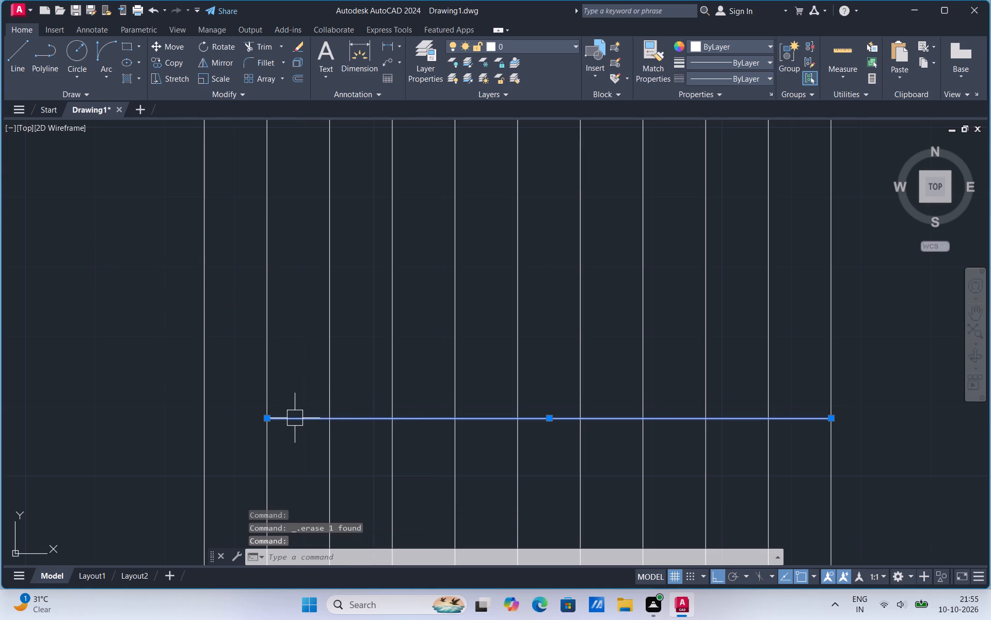
{"action": "left_click", "coordinate": [338, 216]}
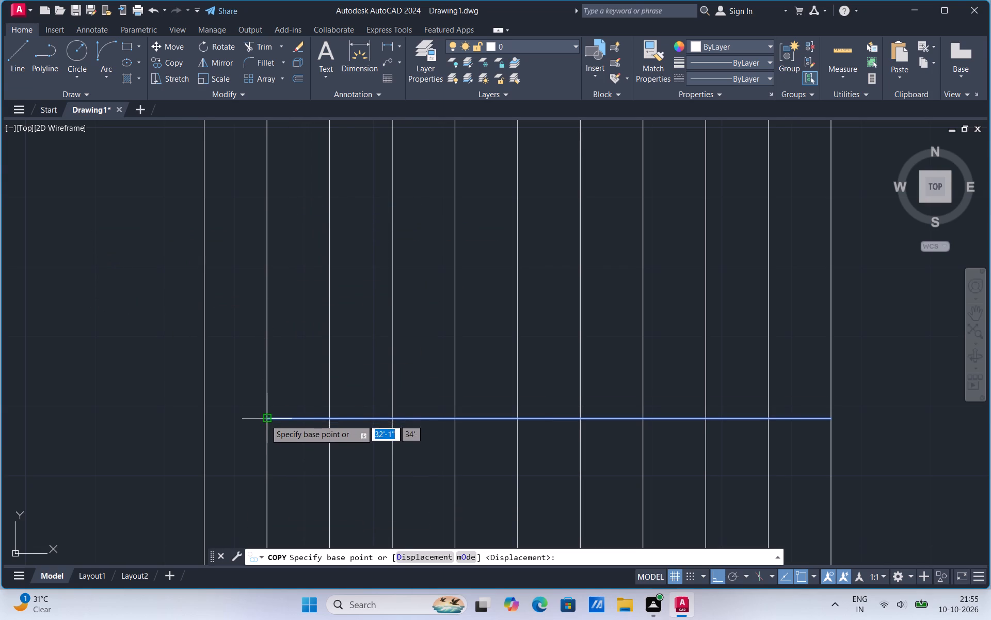
{"action": "left_click", "coordinate": [265, 420]}
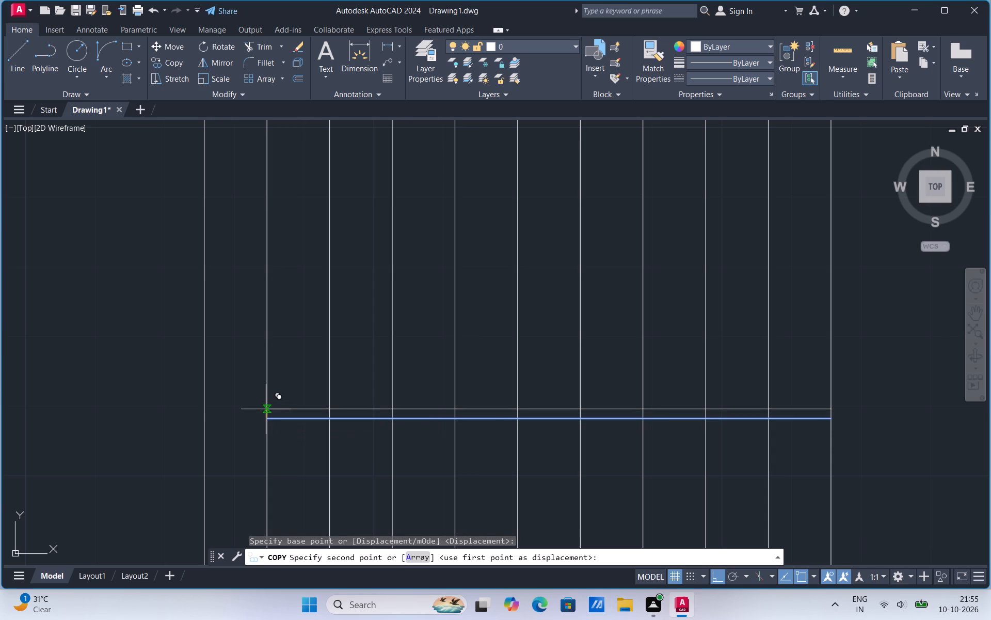
{"action": "type", "text": "2."}
{"action": "key", "text": "BackSpace"}
{"action": "key", "text": "BackSpace"}
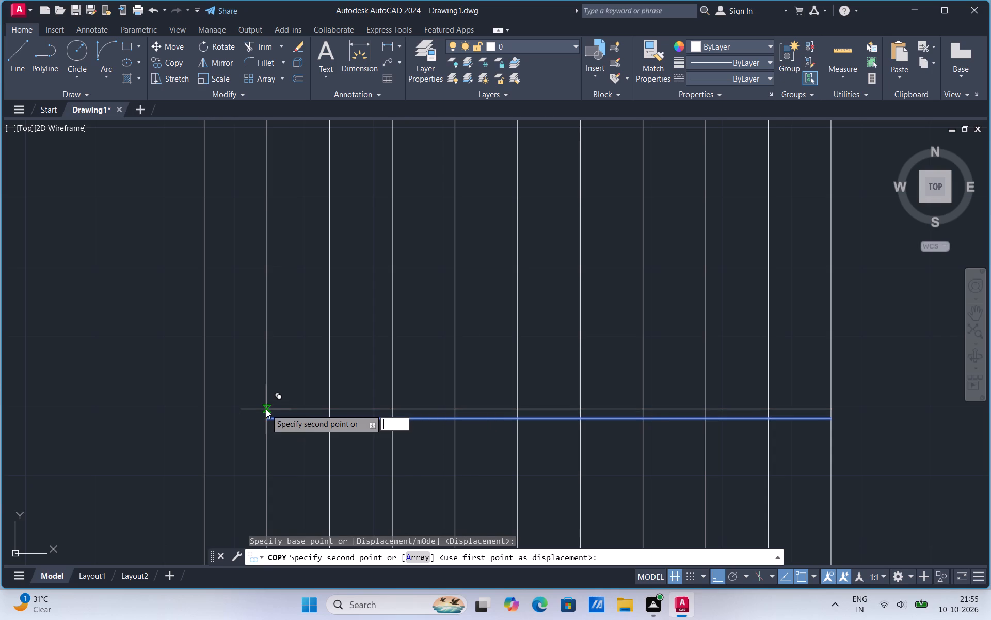
{"action": "type", "text": "1'"}
{"action": "key", "text": "Return"}
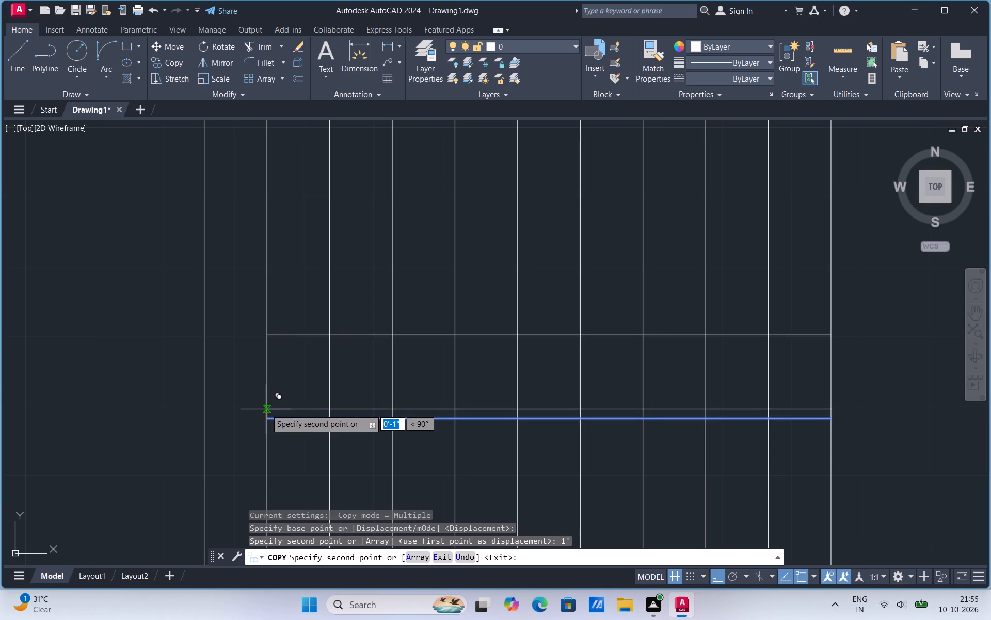
{"action": "key", "text": "ctrl+z"}
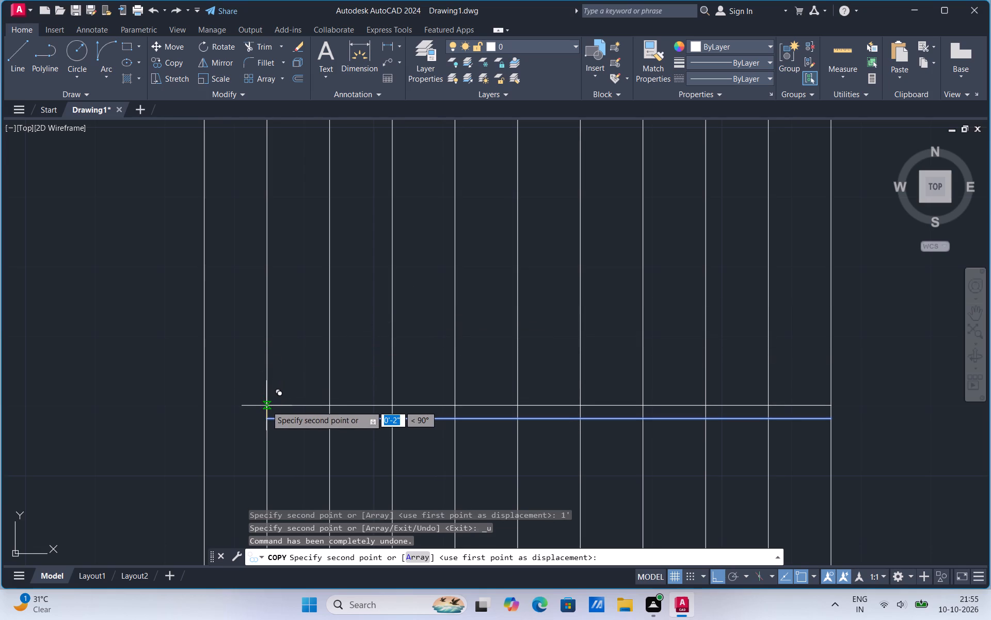
{"action": "key", "text": "1"}
{"action": "key", "text": "Return"}
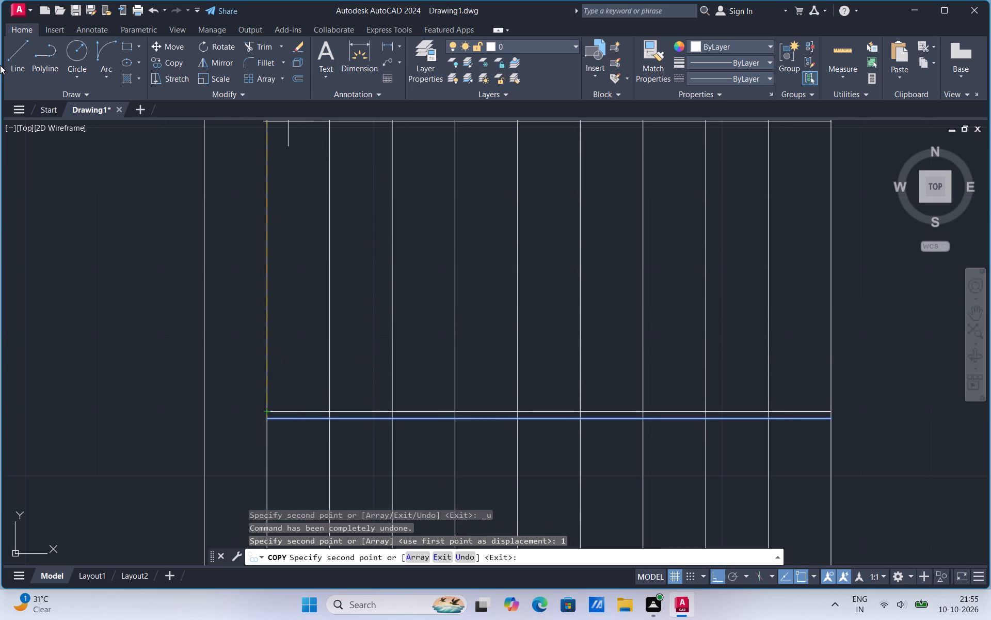
{"action": "left_click", "coordinate": [10, 62]}
{"action": "scroll", "coordinate": [282, 426], "scroll_direction": "up", "scroll_amount": 2}
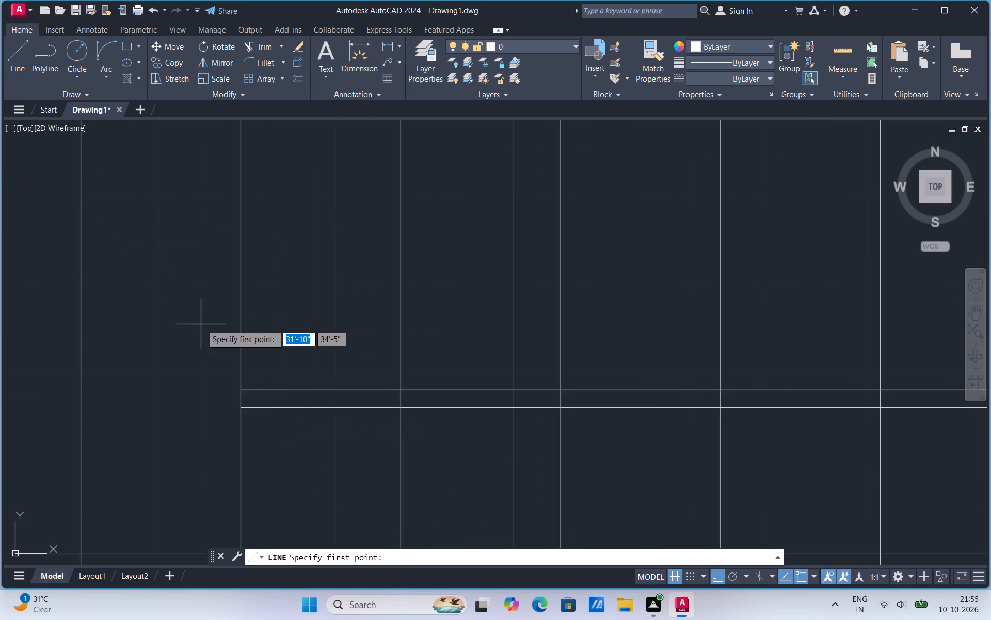
{"action": "key", "text": "Escape"}
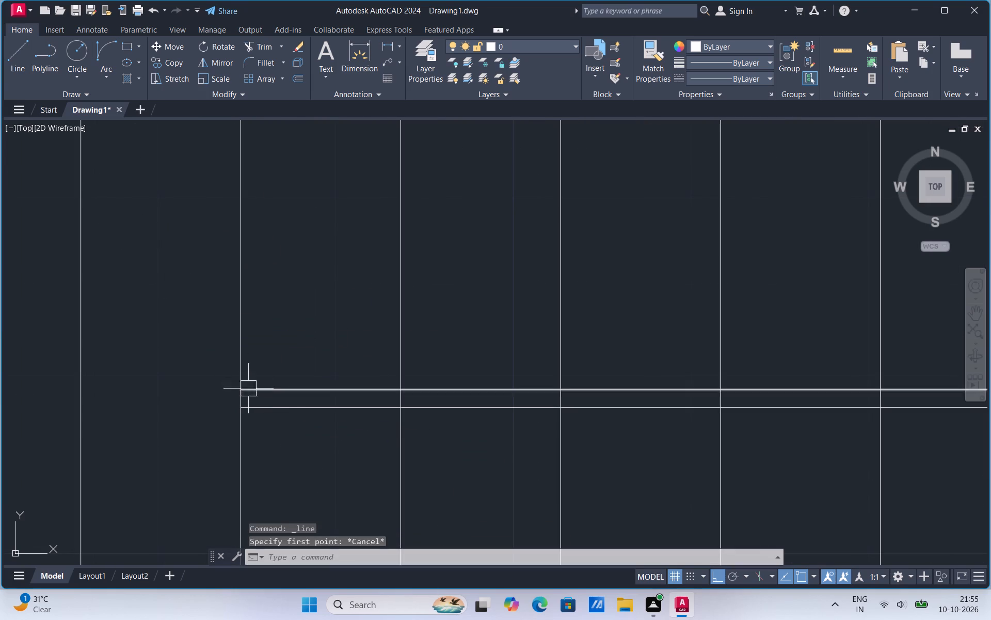
Copy the staircase's horizontal centre line 1" downward.
{"action": "left_click", "coordinate": [254, 403]}
{"action": "right_click", "coordinate": [254, 403]}
{"action": "left_click", "coordinate": [294, 198]}
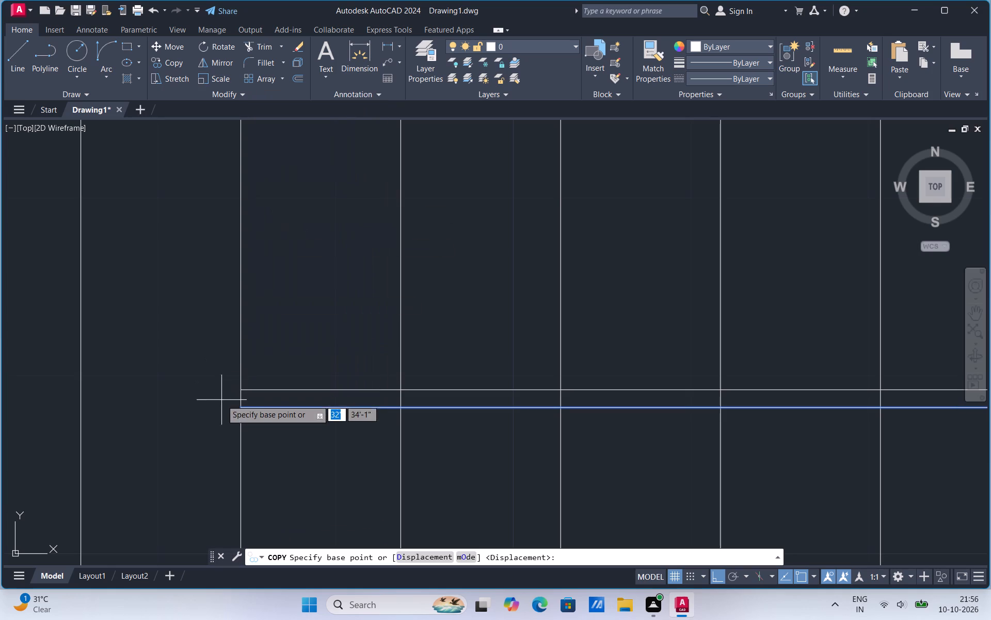
{"action": "left_click", "coordinate": [243, 409]}
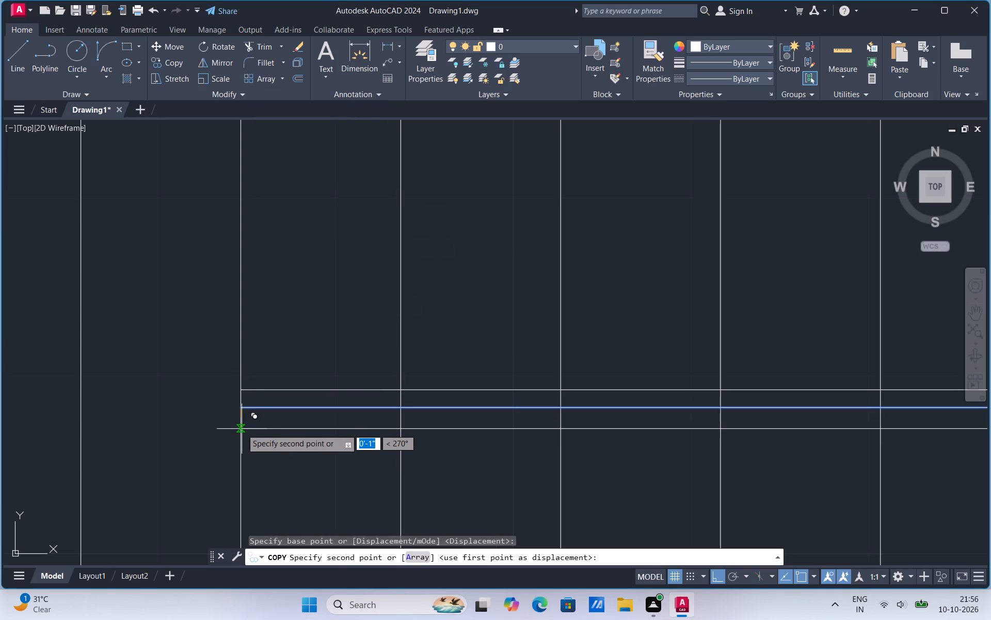
{"action": "key", "text": "1"}
{"action": "key", "text": "Return"}
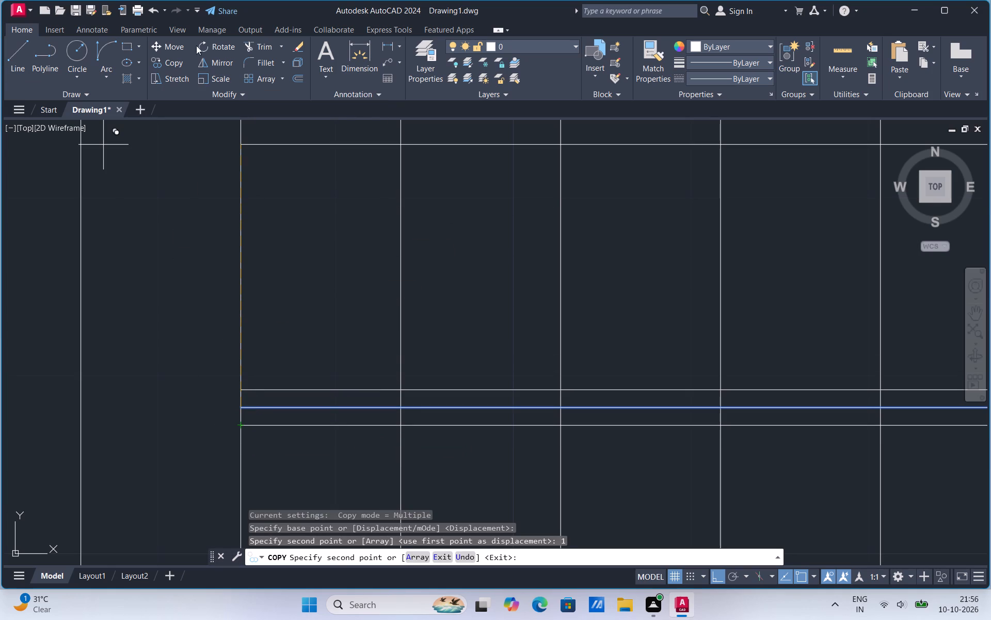
Trim the centre line and the tread lines between its two 1" copies, starting from the staircase's outer-wall end.
{"action": "left_click_drag", "start_coordinate": [267, 46], "coordinate": [265, 51]}
{"action": "left_click", "coordinate": [317, 407]}
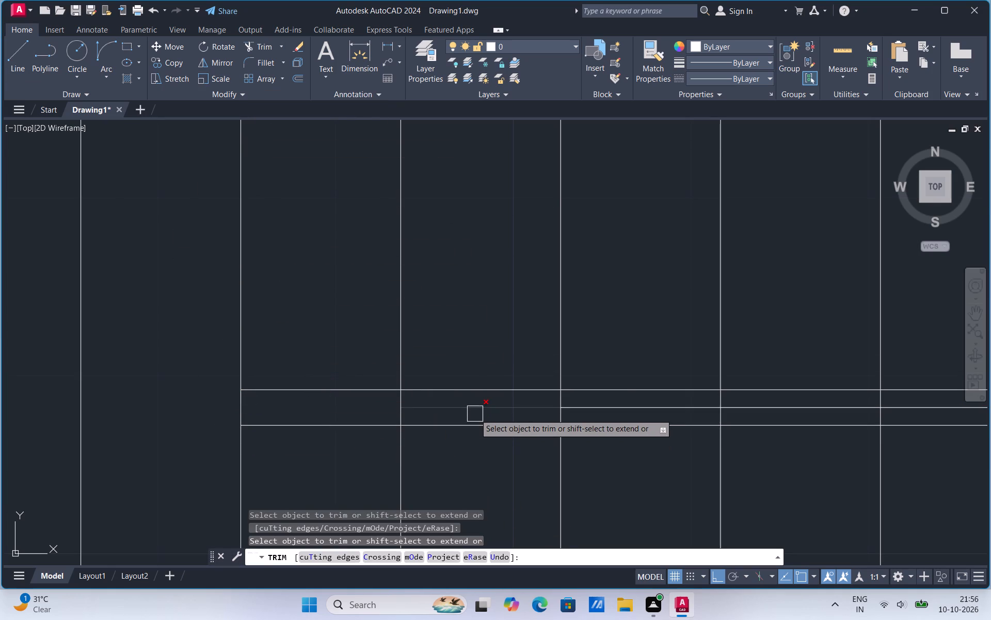
{"action": "left_click", "coordinate": [475, 409]}
{"action": "left_click", "coordinate": [407, 408]}
{"action": "left_click_drag", "start_coordinate": [614, 414], "coordinate": [619, 411]}
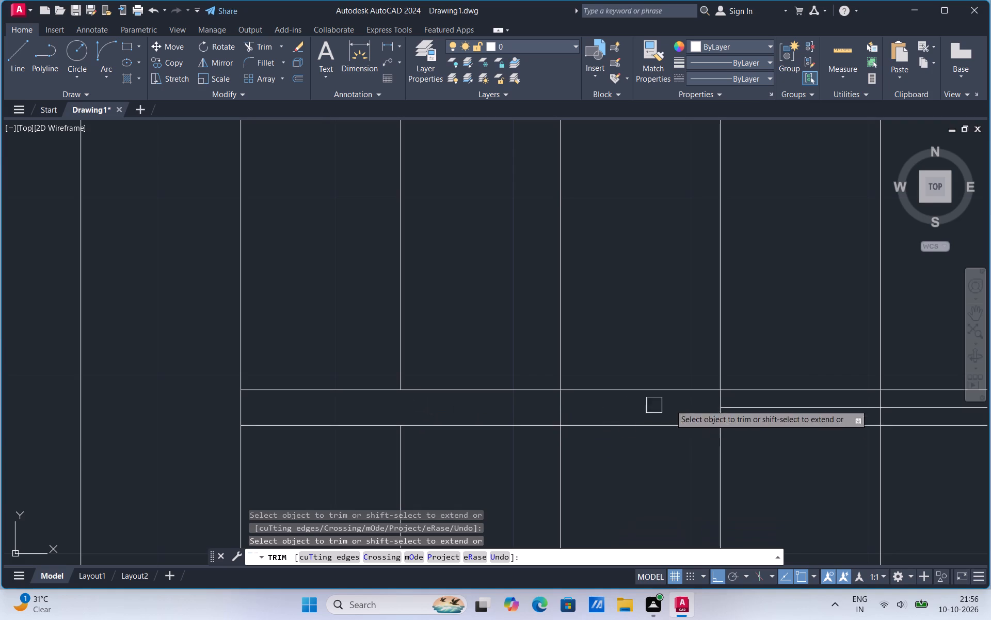
{"action": "left_click", "coordinate": [737, 410]}
{"action": "scroll", "coordinate": [267, 426], "scroll_direction": "down", "scroll_amount": 2}
{"action": "scroll", "coordinate": [637, 433], "scroll_direction": "up", "scroll_amount": 2}
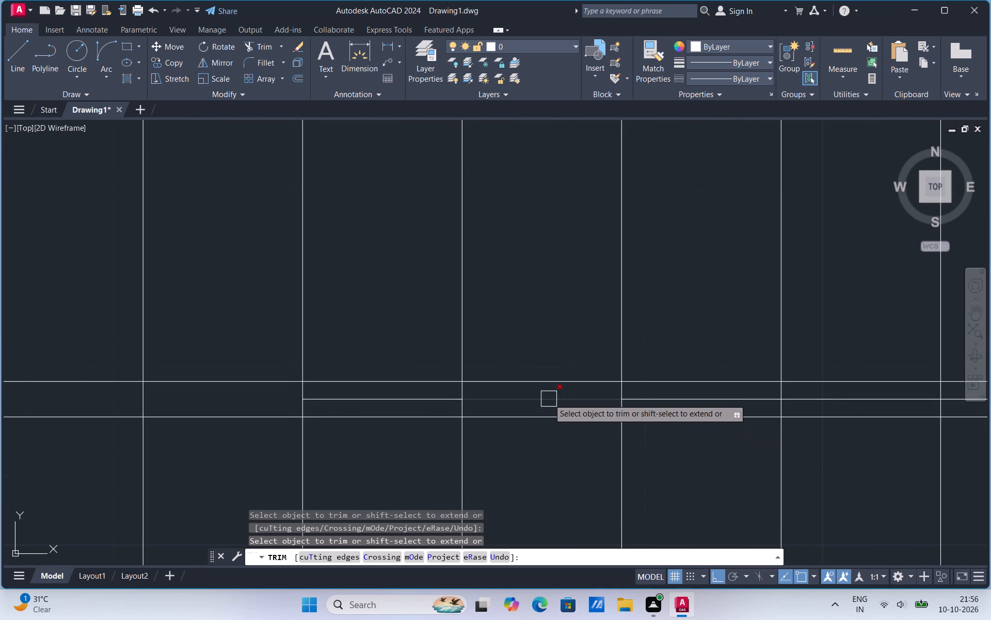
{"action": "left_click", "coordinate": [549, 399]}
{"action": "left_click", "coordinate": [457, 398]}
{"action": "left_click", "coordinate": [442, 397]}
{"action": "left_click", "coordinate": [459, 401]}
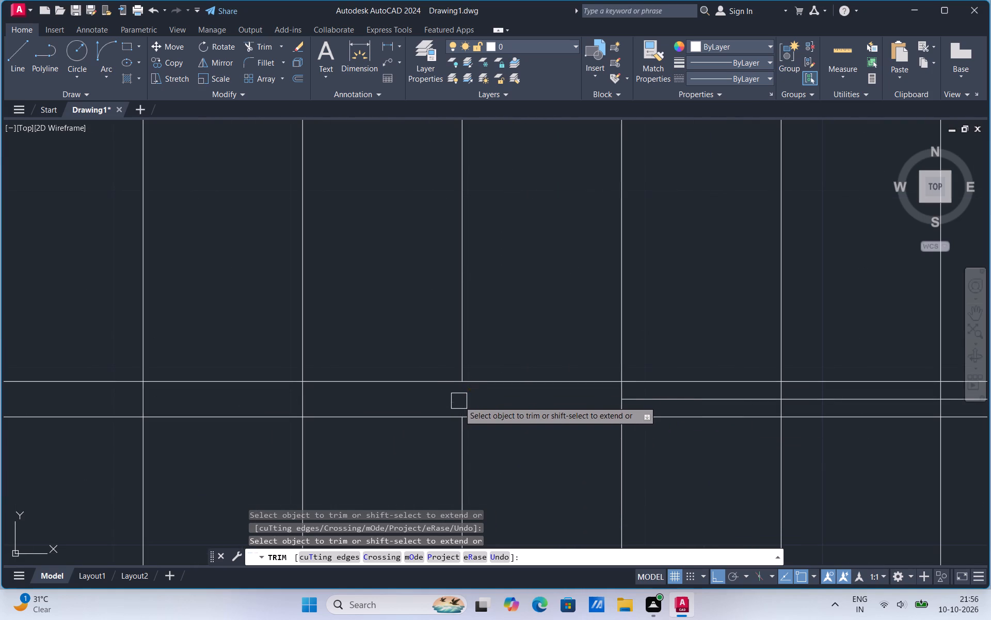
{"action": "left_click", "coordinate": [305, 402]}
{"action": "left_click", "coordinate": [147, 402]}
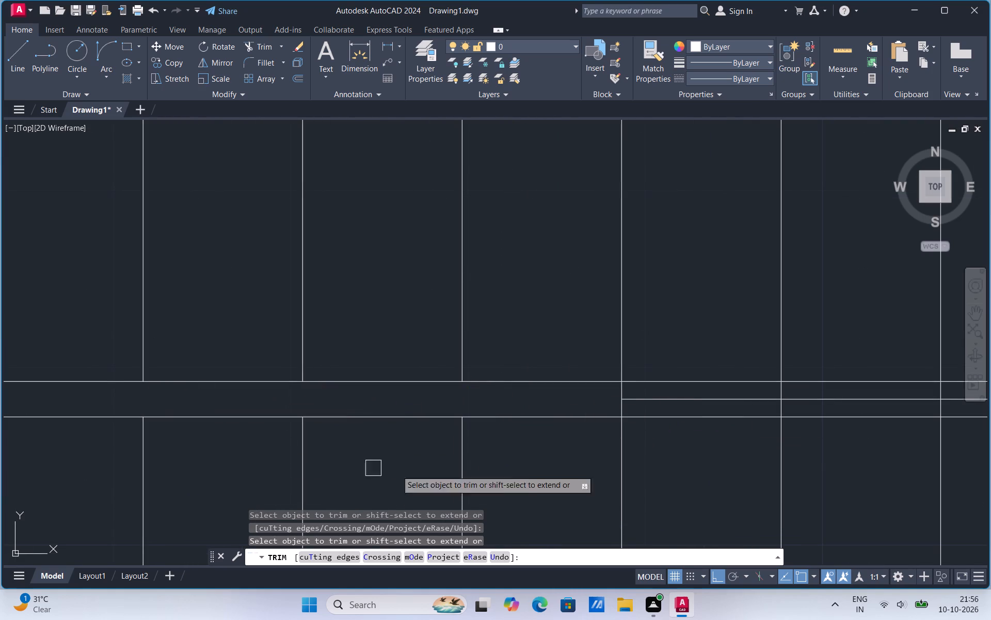
Trim the remaining centre line and tread pieces from the gap between the flights, including the closing line at the open end.
{"action": "scroll", "coordinate": [517, 477], "scroll_direction": "down", "scroll_amount": 2}
{"action": "scroll", "coordinate": [306, 455], "scroll_direction": "up", "scroll_amount": 2}
{"action": "left_click", "coordinate": [309, 437]}
{"action": "scroll", "coordinate": [230, 454], "scroll_direction": "down", "scroll_amount": 2}
{"action": "scroll", "coordinate": [606, 471], "scroll_direction": "up", "scroll_amount": 2}
{"action": "left_click", "coordinate": [536, 413]}
{"action": "left_click", "coordinate": [523, 406]}
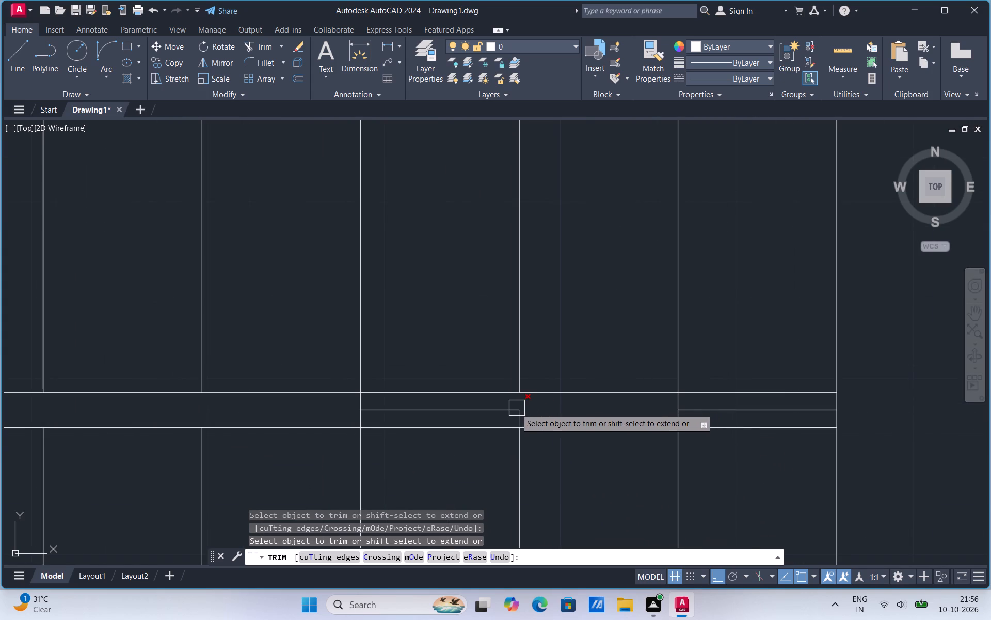
{"action": "left_click", "coordinate": [505, 409]}
{"action": "left_click_drag", "start_coordinate": [518, 412], "coordinate": [513, 412]}
{"action": "left_click", "coordinate": [361, 410]}
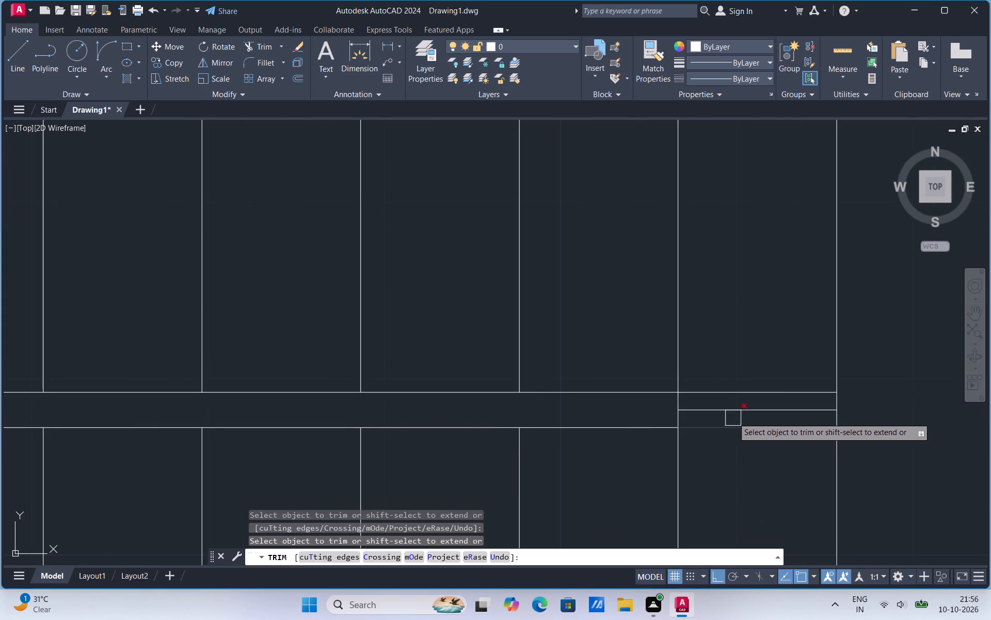
{"action": "scroll", "coordinate": [733, 416], "scroll_direction": "up", "scroll_amount": 1}
{"action": "left_click", "coordinate": [733, 416]}
{"action": "left_click", "coordinate": [635, 404]}
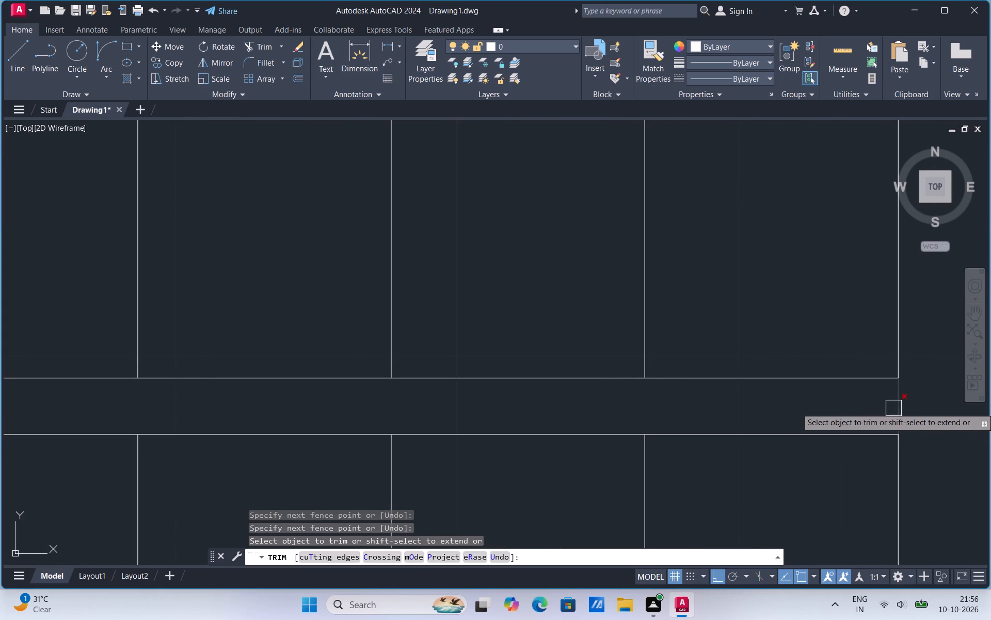
{"action": "left_click_drag", "start_coordinate": [894, 408], "coordinate": [888, 409]}
{"action": "scroll", "coordinate": [497, 422], "scroll_direction": "down", "scroll_amount": 4}
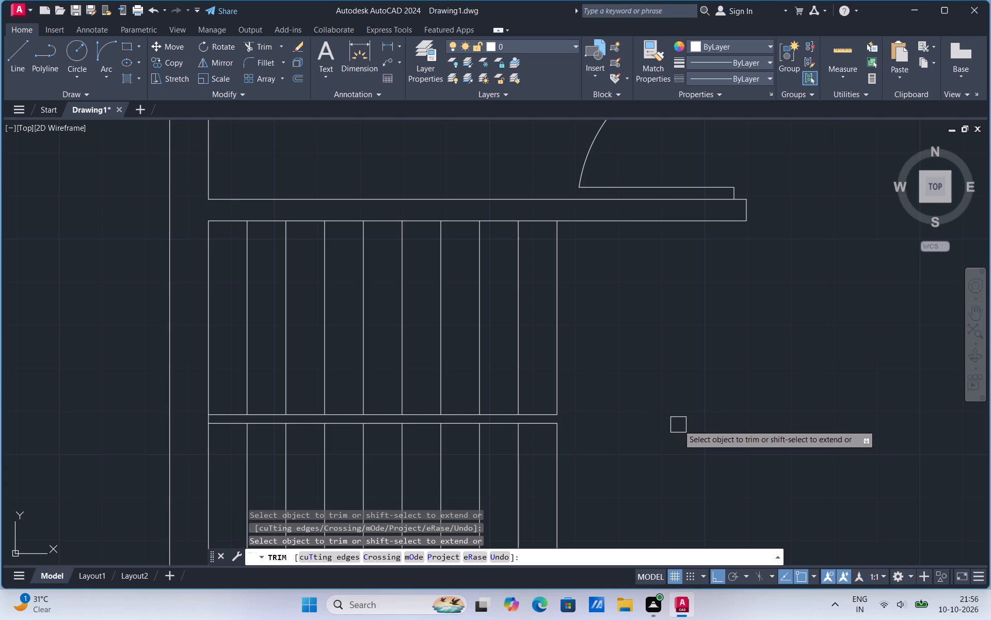
{"action": "key", "text": "Escape"}
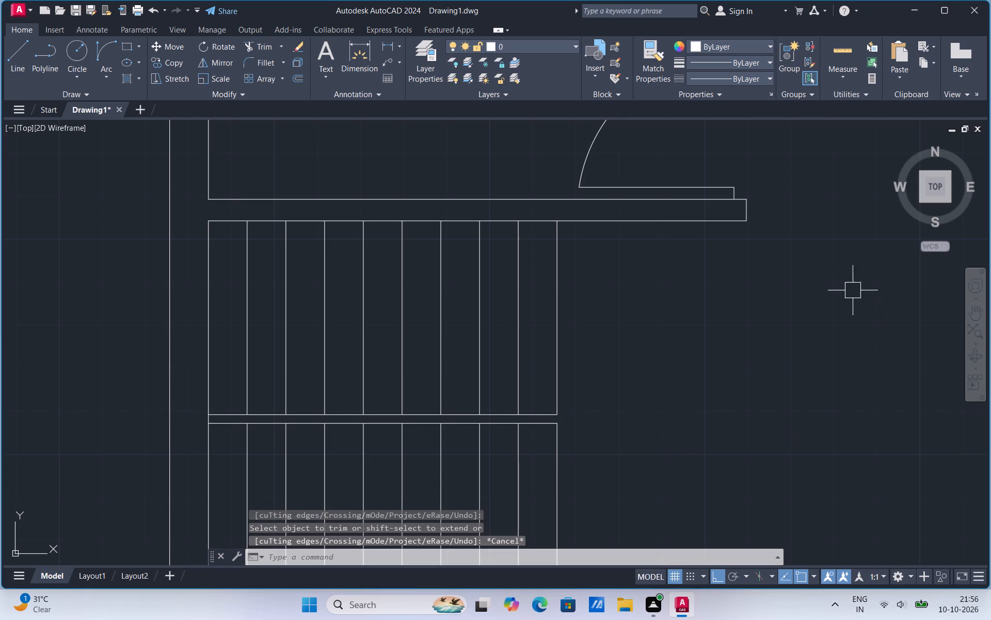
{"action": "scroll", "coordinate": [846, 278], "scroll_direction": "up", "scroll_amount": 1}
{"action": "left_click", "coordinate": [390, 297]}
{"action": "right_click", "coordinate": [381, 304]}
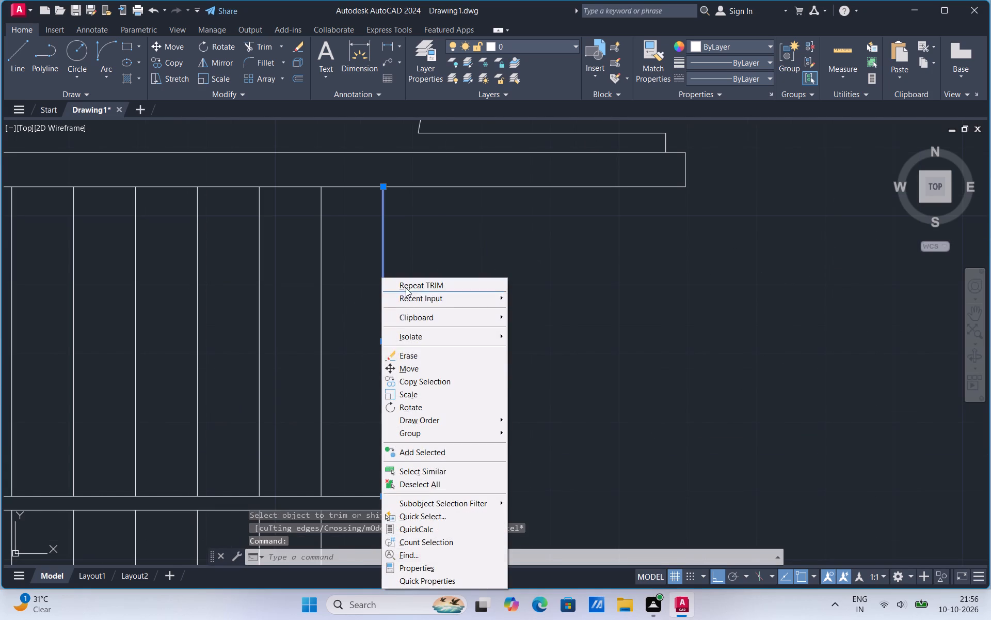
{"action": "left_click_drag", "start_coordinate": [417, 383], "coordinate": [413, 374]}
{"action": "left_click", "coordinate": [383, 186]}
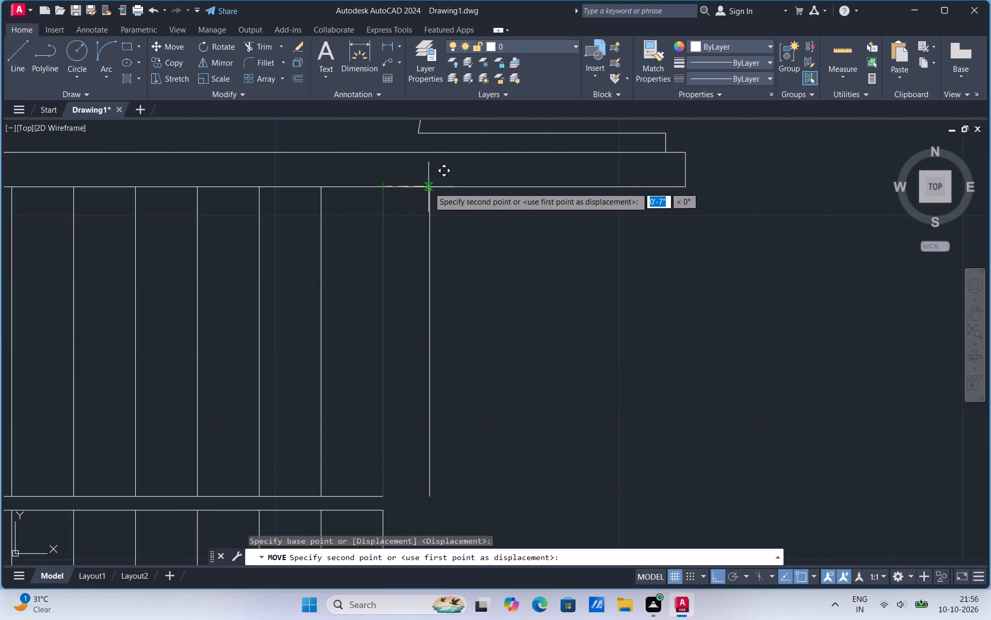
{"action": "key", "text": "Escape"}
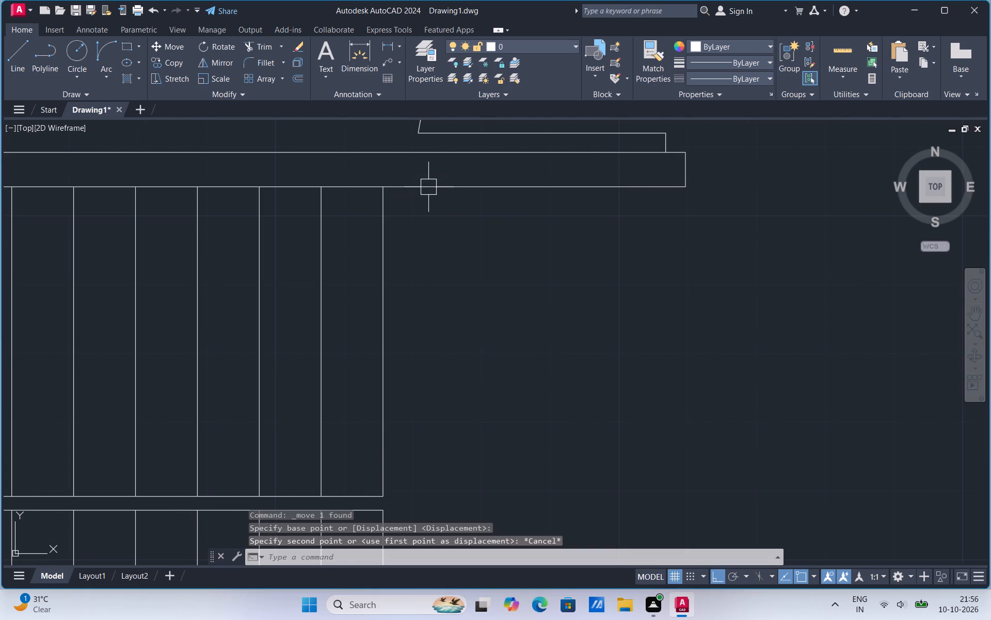
Copy the upper flight's last tread line twice at 9" to the right, using its top endpoint as base.
{"action": "left_click", "coordinate": [380, 261]}
{"action": "right_click", "coordinate": [380, 261]}
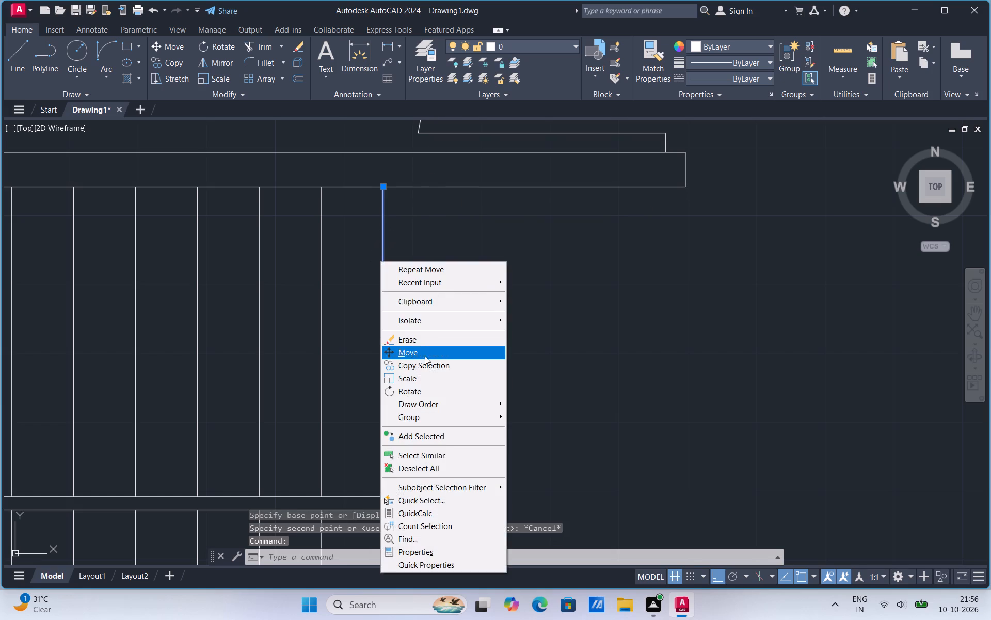
{"action": "left_click", "coordinate": [421, 366]}
{"action": "left_click", "coordinate": [384, 185]}
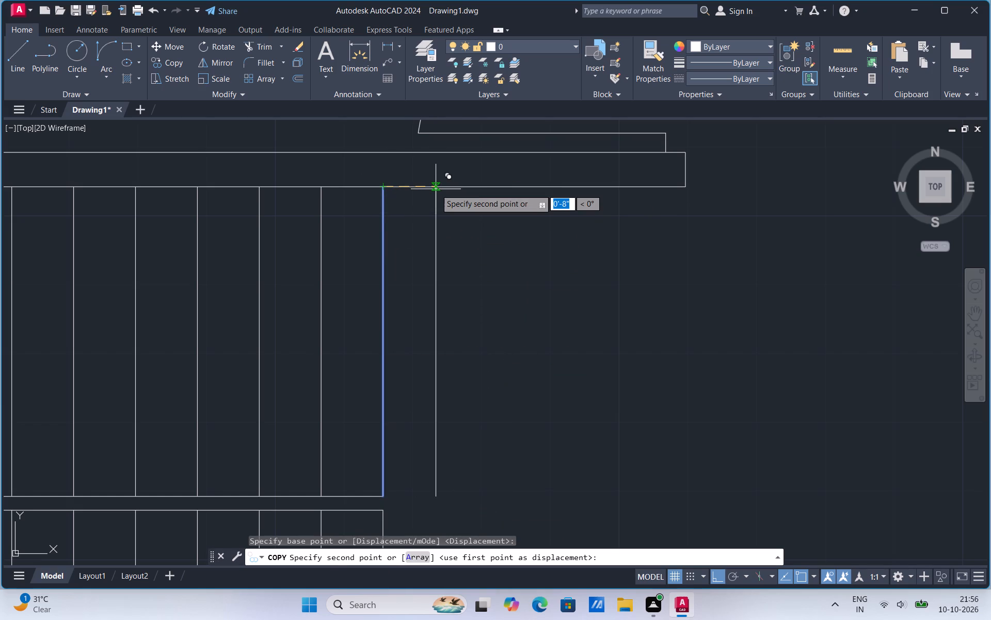
{"action": "key", "text": "9"}
{"action": "key", "text": "Return"}
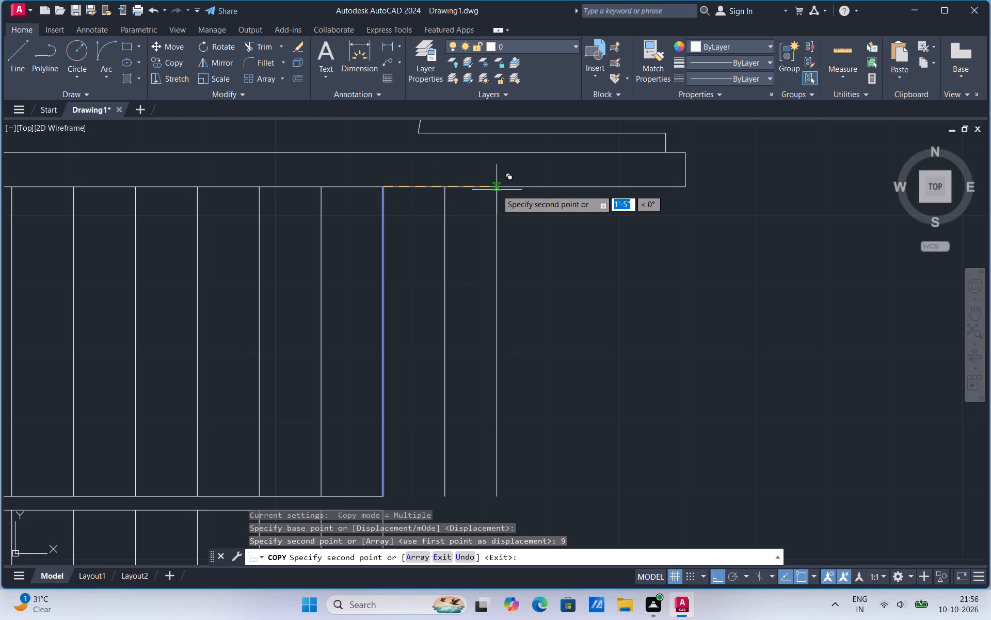
{"action": "key", "text": "9"}
{"action": "key", "text": "Return"}
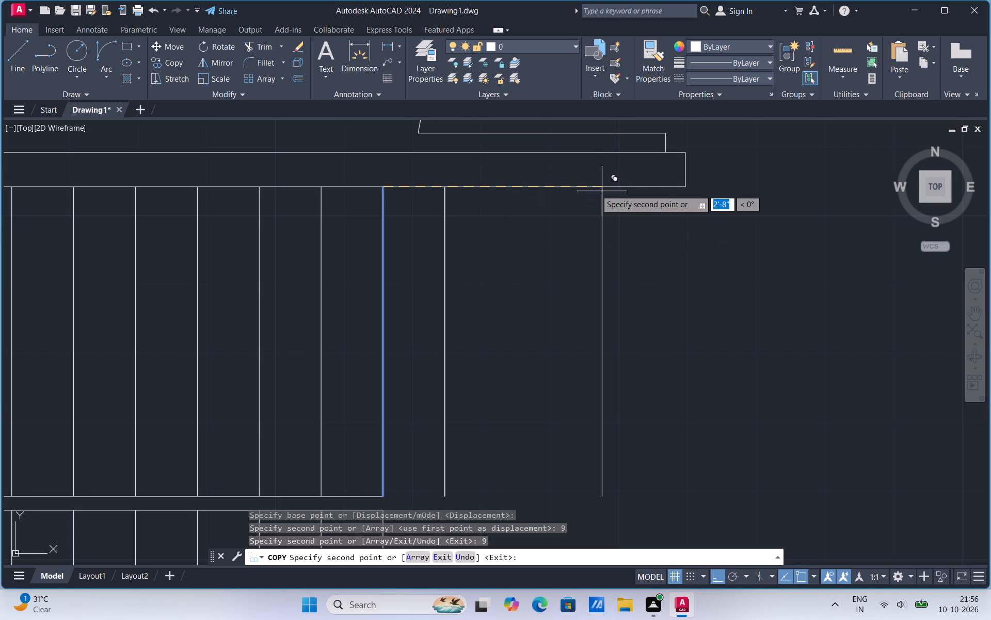
{"action": "key", "text": "Escape"}
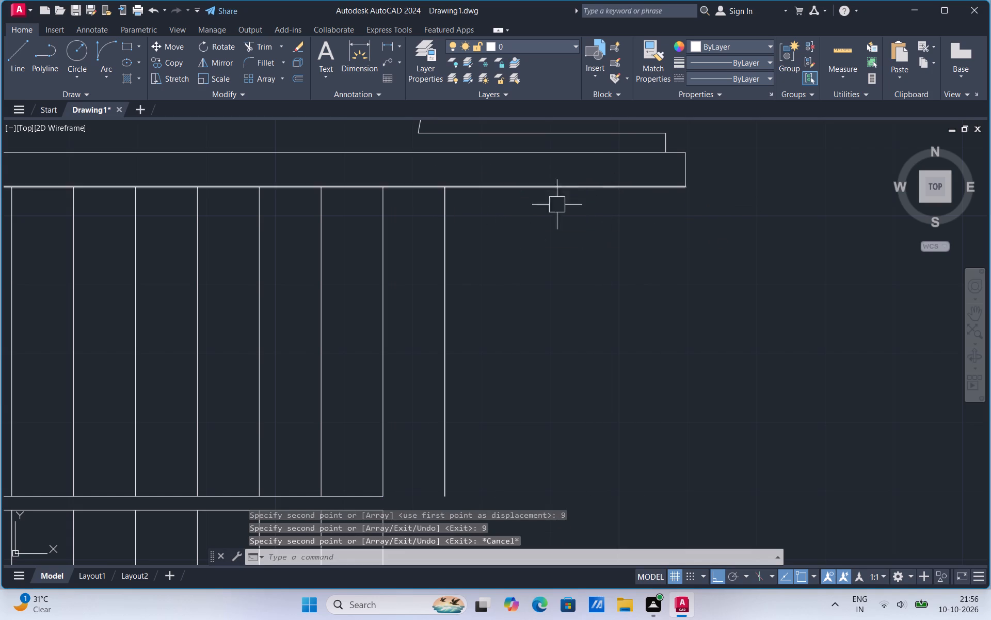
Copy the newly added end tread line of the upper flight a further 9" to the right.
{"action": "left_click", "coordinate": [450, 261]}
{"action": "right_click", "coordinate": [450, 261]}
{"action": "left_click", "coordinate": [485, 365]}
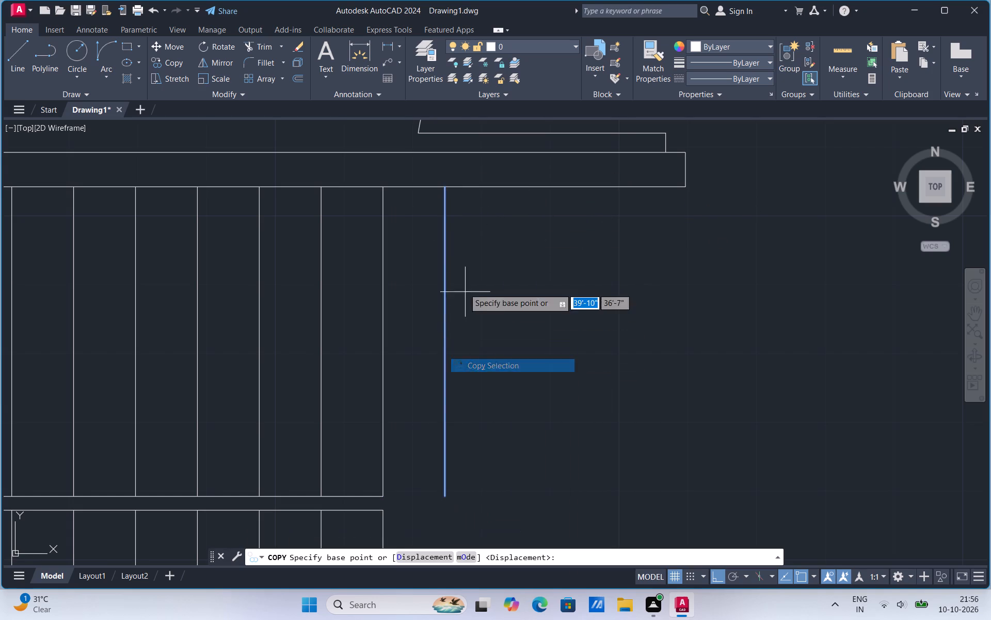
{"action": "left_click", "coordinate": [445, 188]}
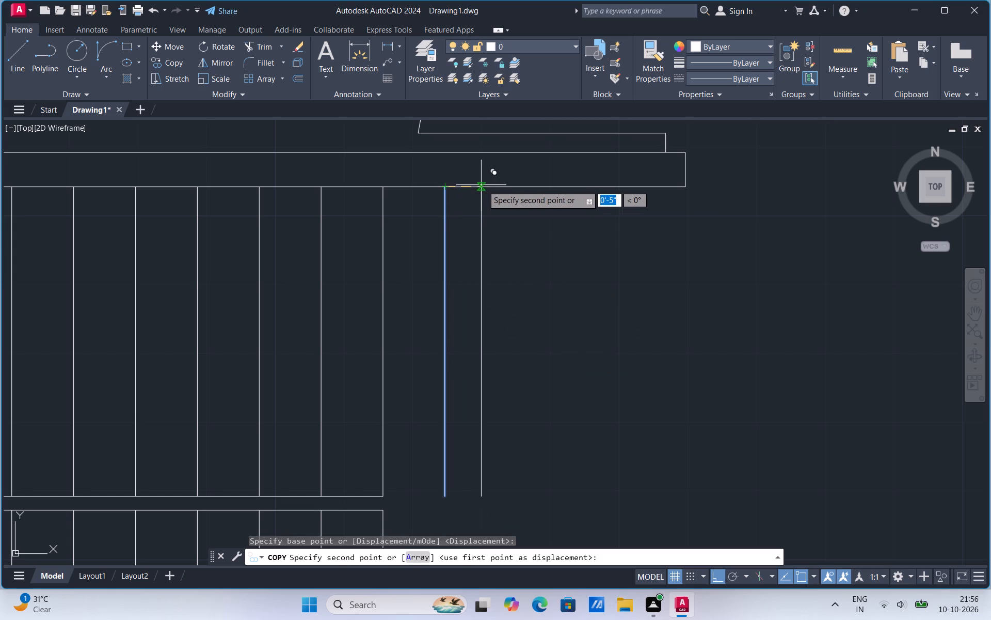
{"action": "key", "text": "9"}
{"action": "key", "text": "Return"}
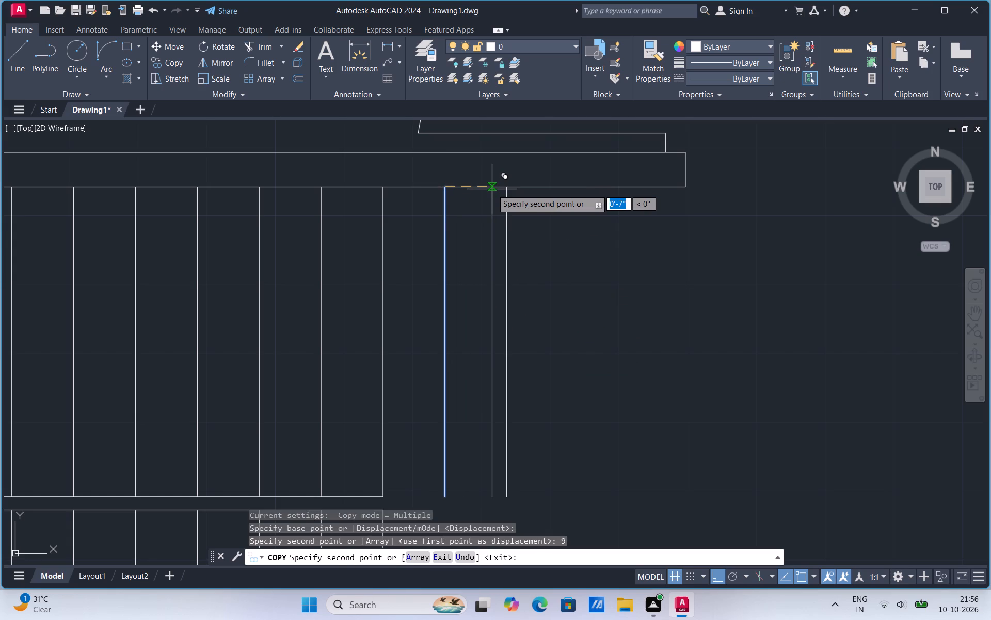
{"action": "key", "text": "Escape"}
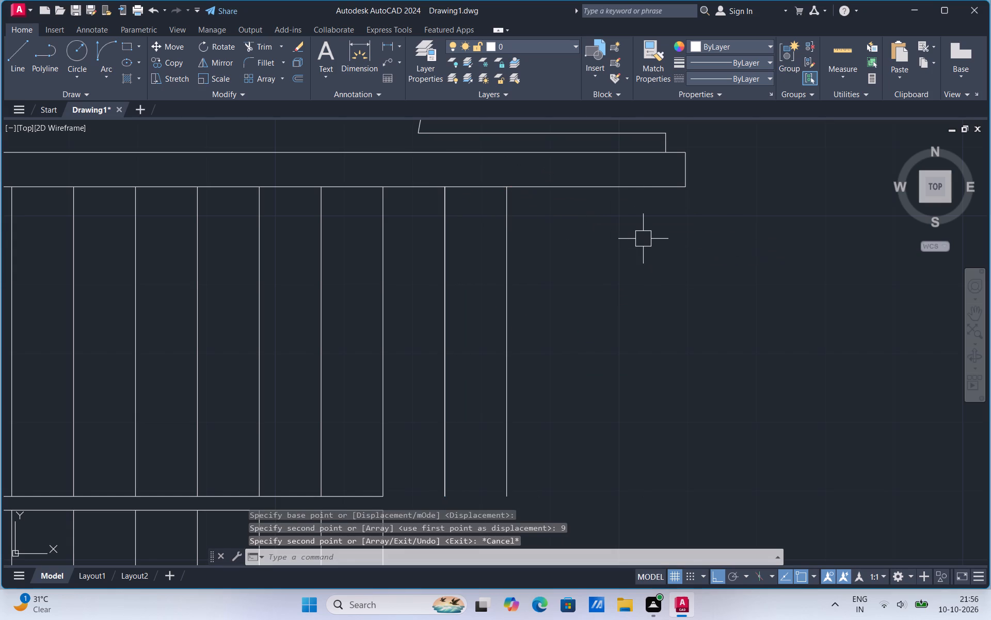
Copy the upper flight's newest tread line another 9" to the right.
{"action": "left_click", "coordinate": [509, 261]}
{"action": "right_click", "coordinate": [509, 261]}
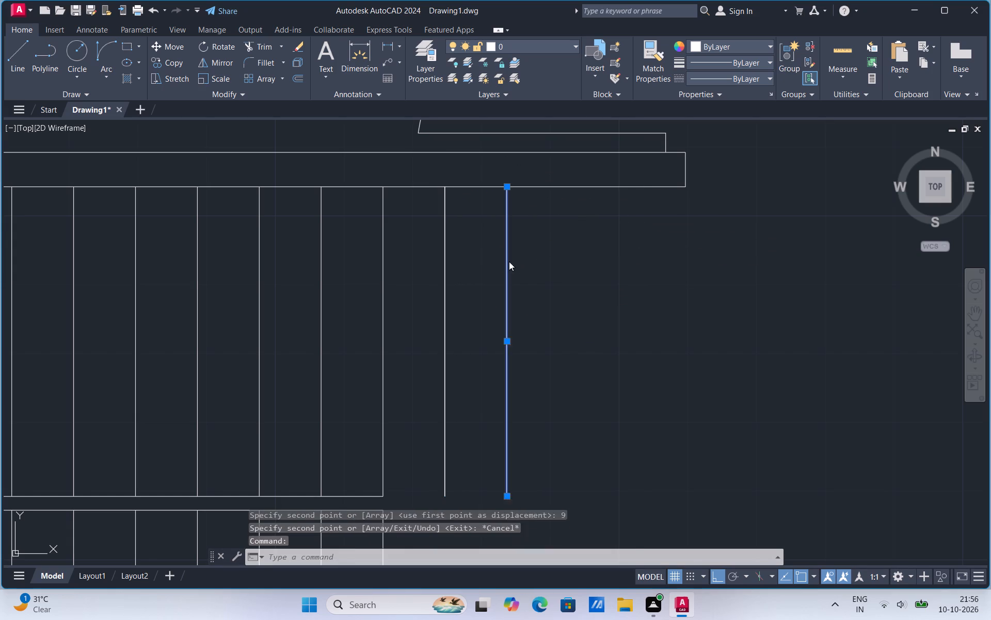
{"action": "left_click", "coordinate": [560, 369]}
{"action": "left_click", "coordinate": [508, 187]}
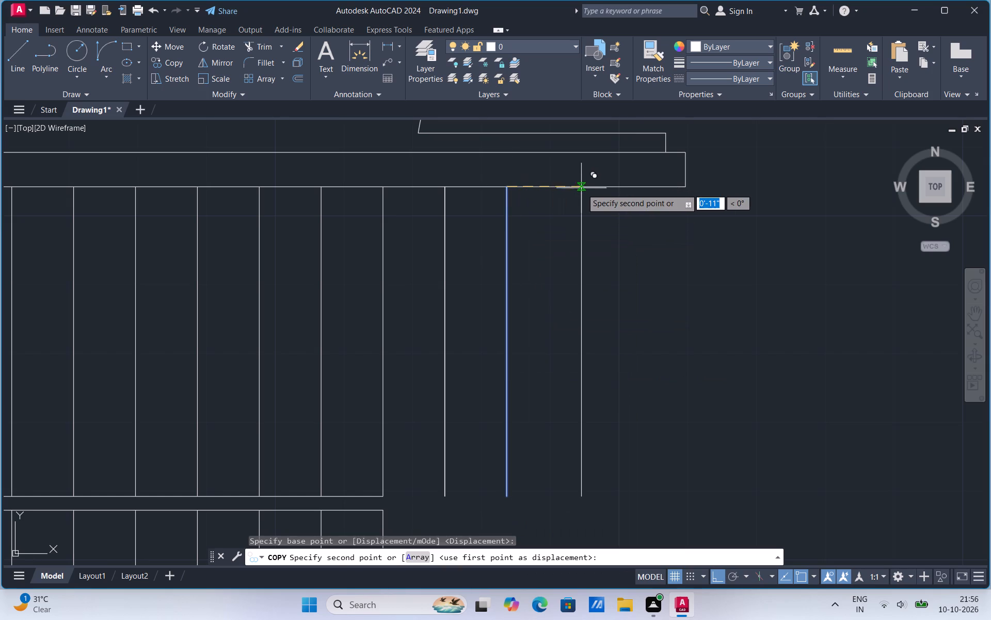
{"action": "key", "text": "9"}
{"action": "key", "text": "Return"}
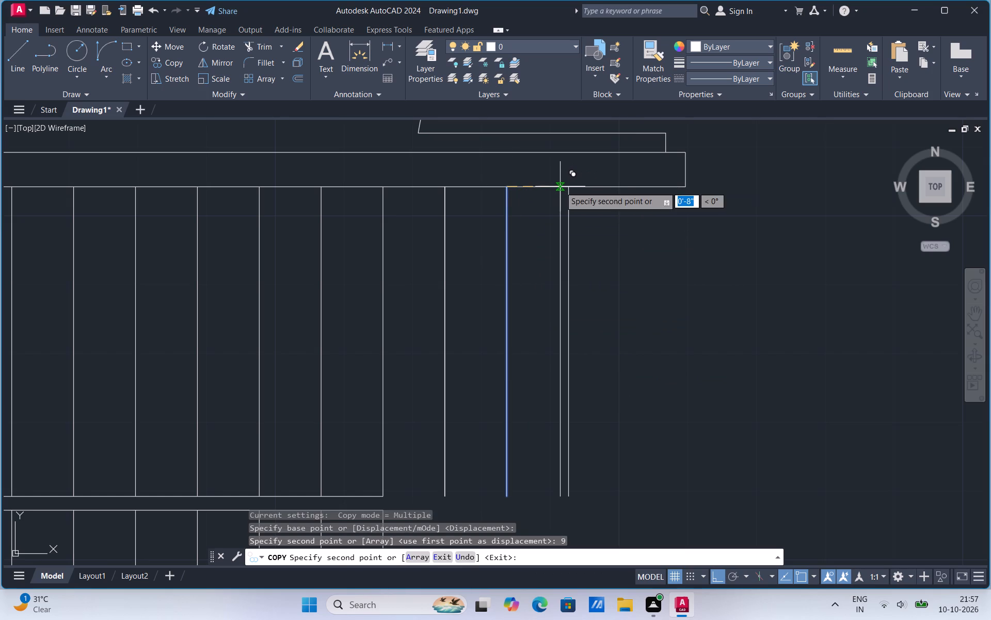
{"action": "key", "text": "Escape"}
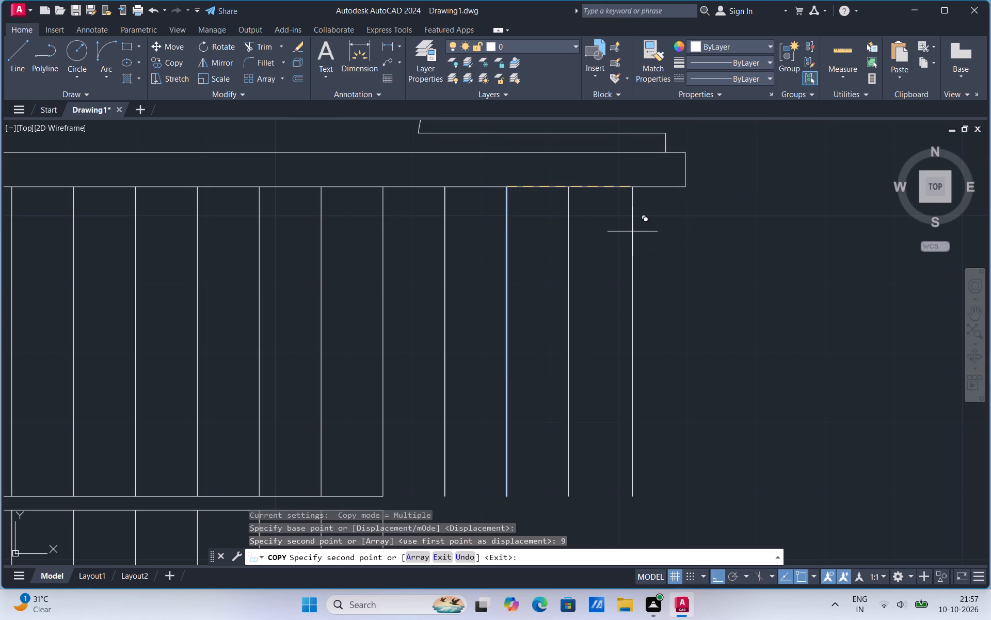
Copy the newest tread line 1'-5" right onto the partition's end corner, and place another copy about midway between them.
{"action": "left_click", "coordinate": [568, 243]}
{"action": "right_click", "coordinate": [565, 246]}
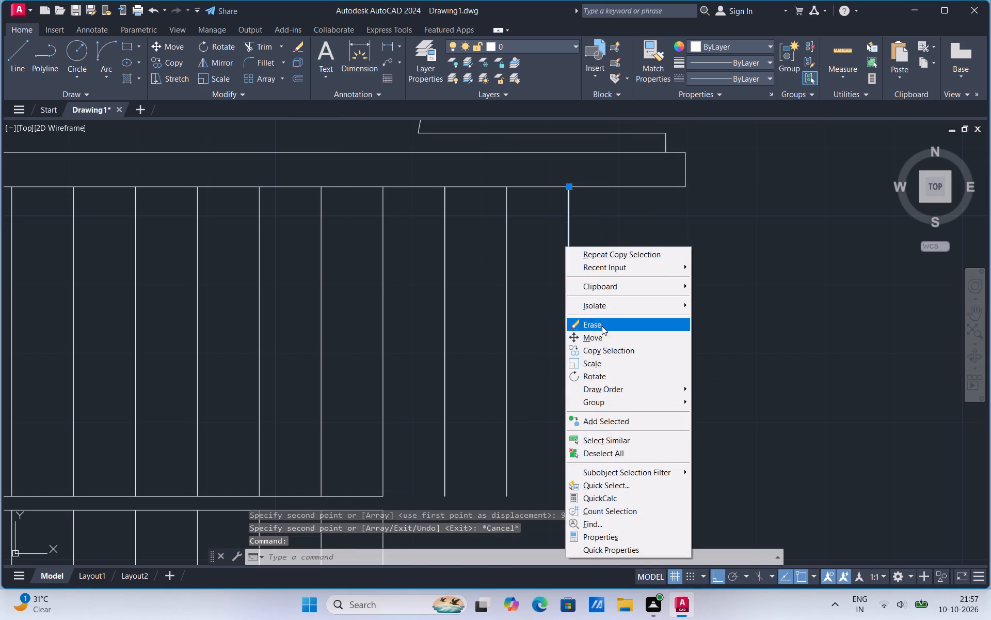
{"action": "left_click", "coordinate": [599, 346]}
{"action": "left_click", "coordinate": [570, 187]}
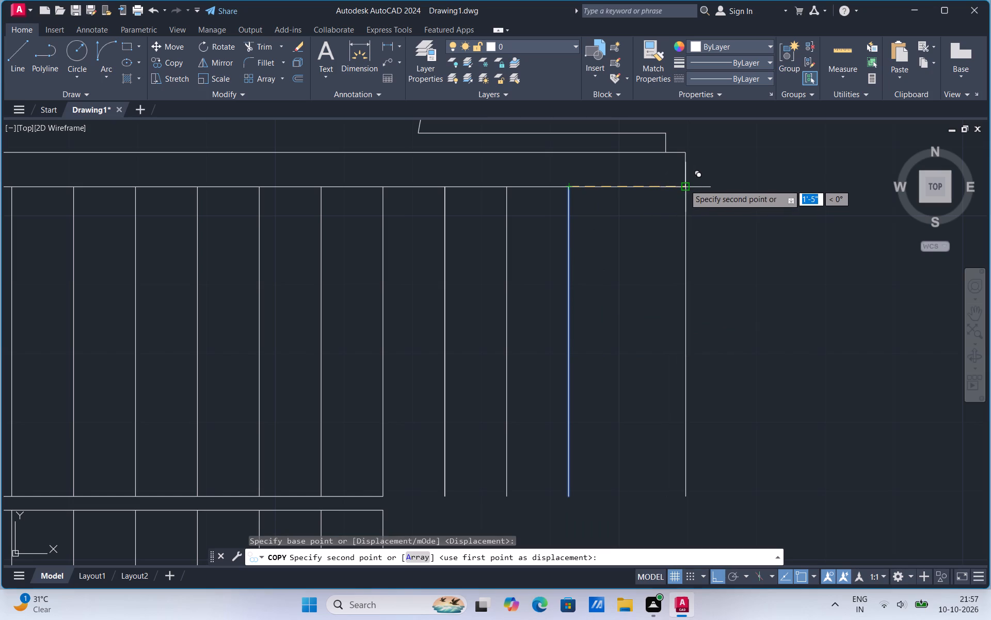
{"action": "left_click", "coordinate": [686, 184]}
{"action": "left_click", "coordinate": [628, 187]}
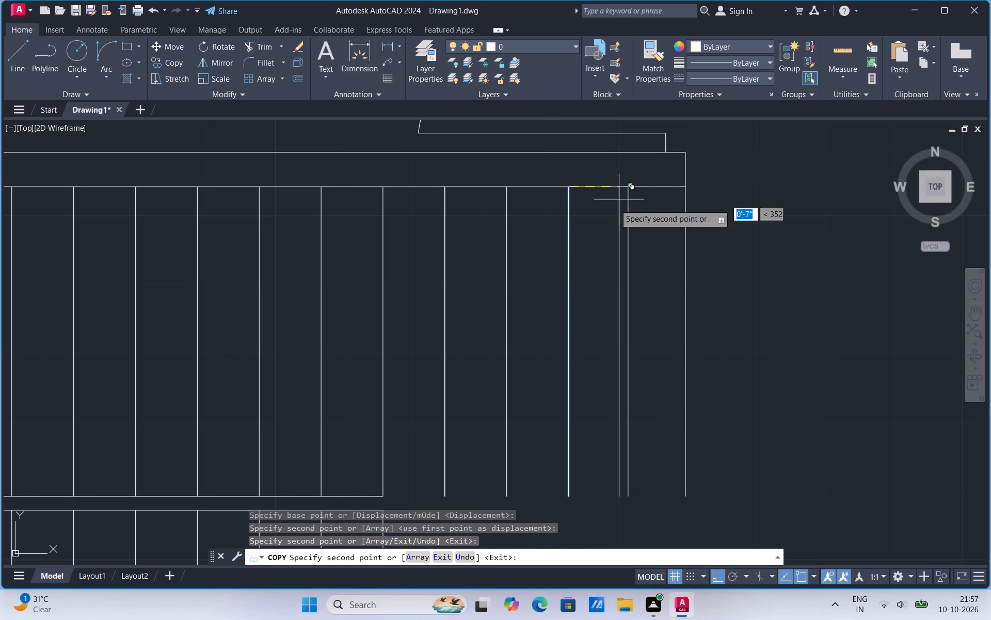
{"action": "scroll", "coordinate": [488, 269], "scroll_direction": "down", "scroll_amount": 2}
{"action": "key", "text": "Escape"}
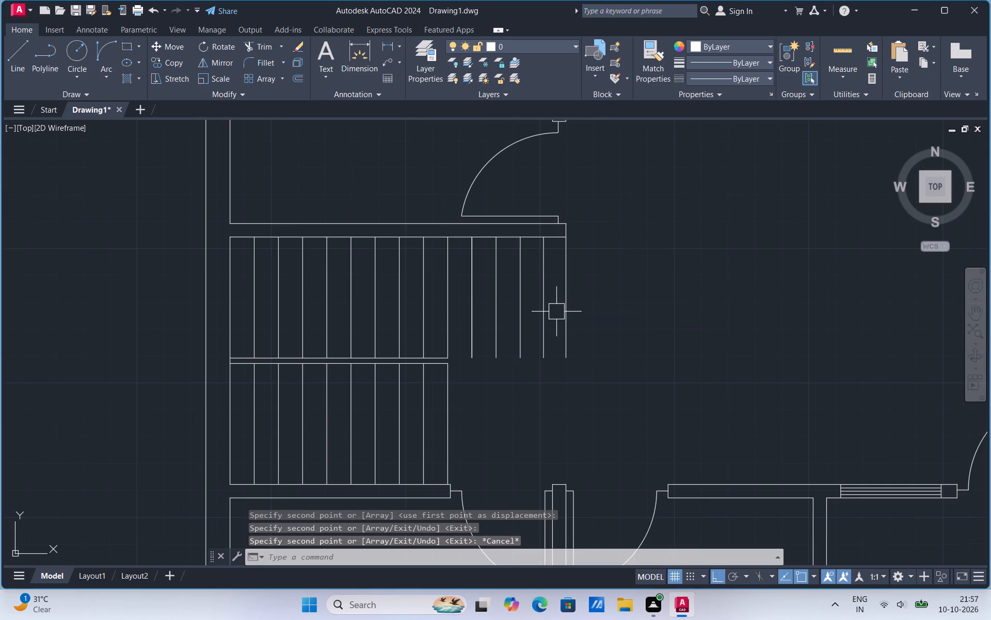
Extend the upper flight's lower edge line across the added treads to the end line below the partition's corner.
{"action": "type", "text": "ext"}
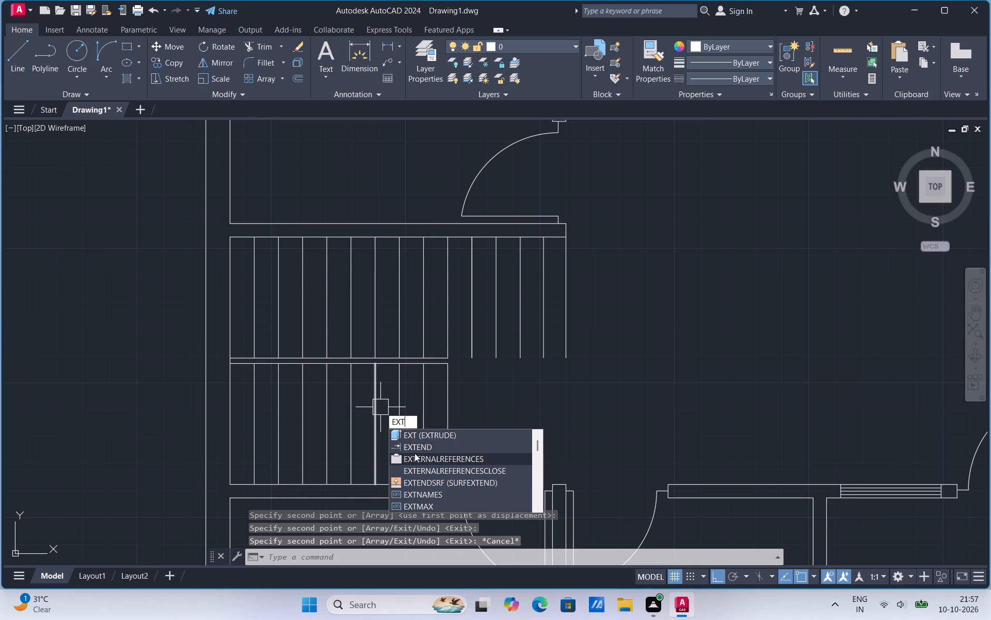
{"action": "left_click", "coordinate": [416, 446]}
{"action": "scroll", "coordinate": [460, 360], "scroll_direction": "up", "scroll_amount": 1}
{"action": "left_click", "coordinate": [424, 356]}
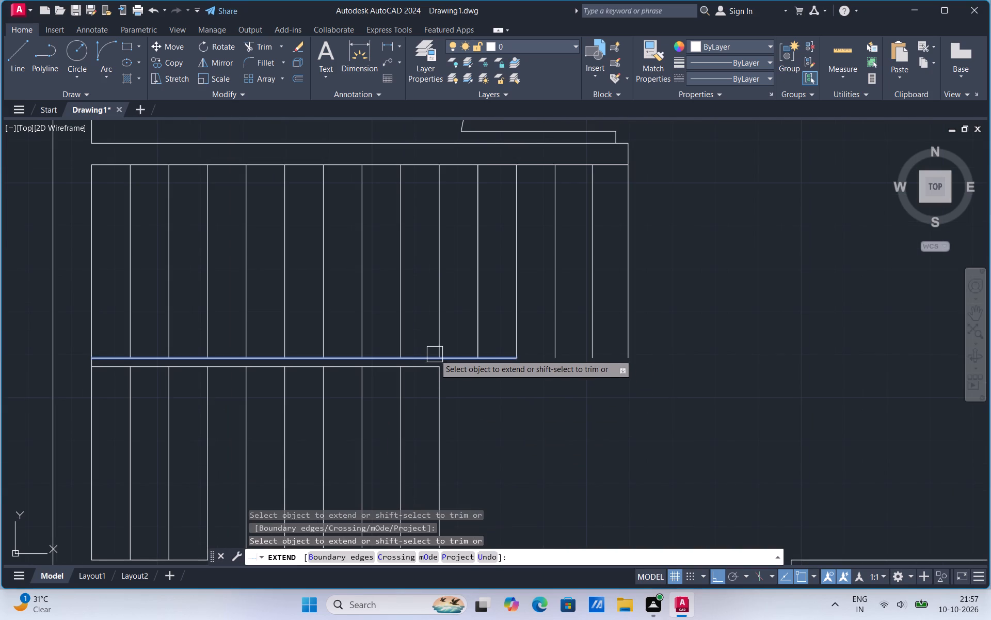
{"action": "left_click", "coordinate": [457, 353]}
{"action": "left_click", "coordinate": [504, 359]}
{"action": "left_click", "coordinate": [536, 360]}
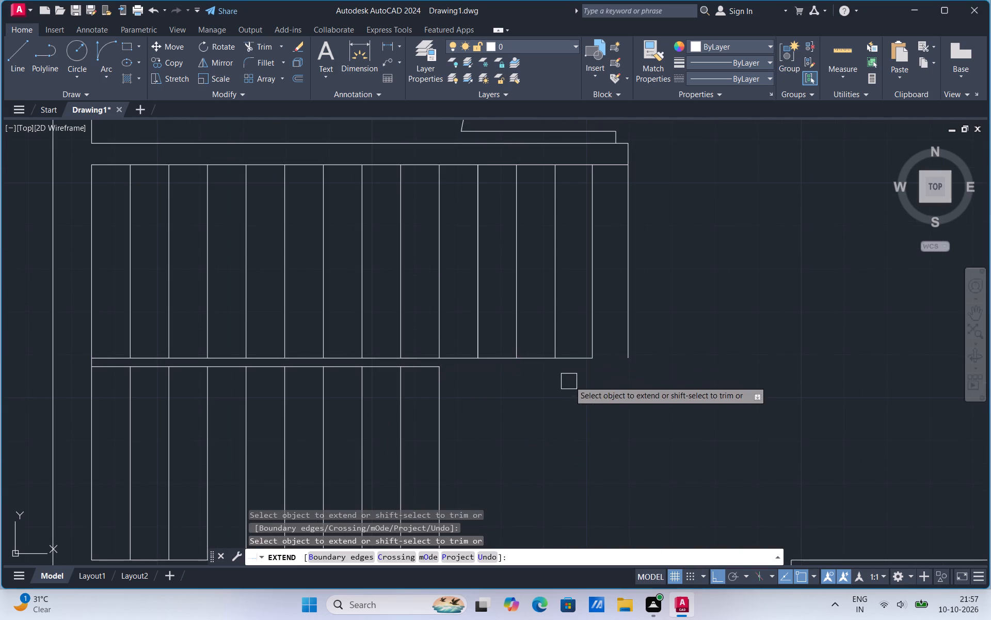
{"action": "left_click", "coordinate": [577, 364]}
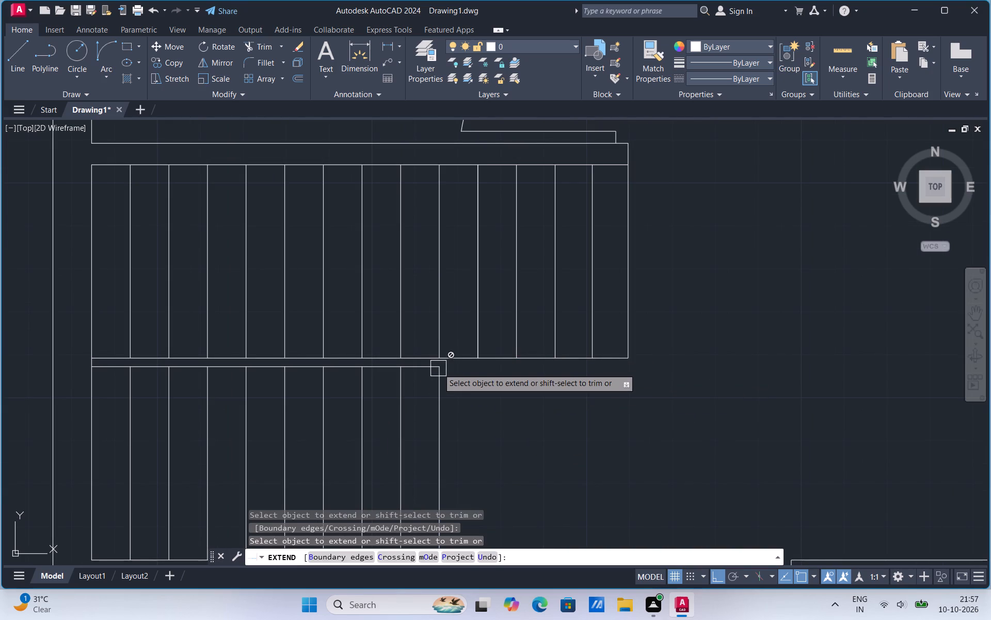
{"action": "scroll", "coordinate": [431, 370], "scroll_direction": "down", "scroll_amount": 2}
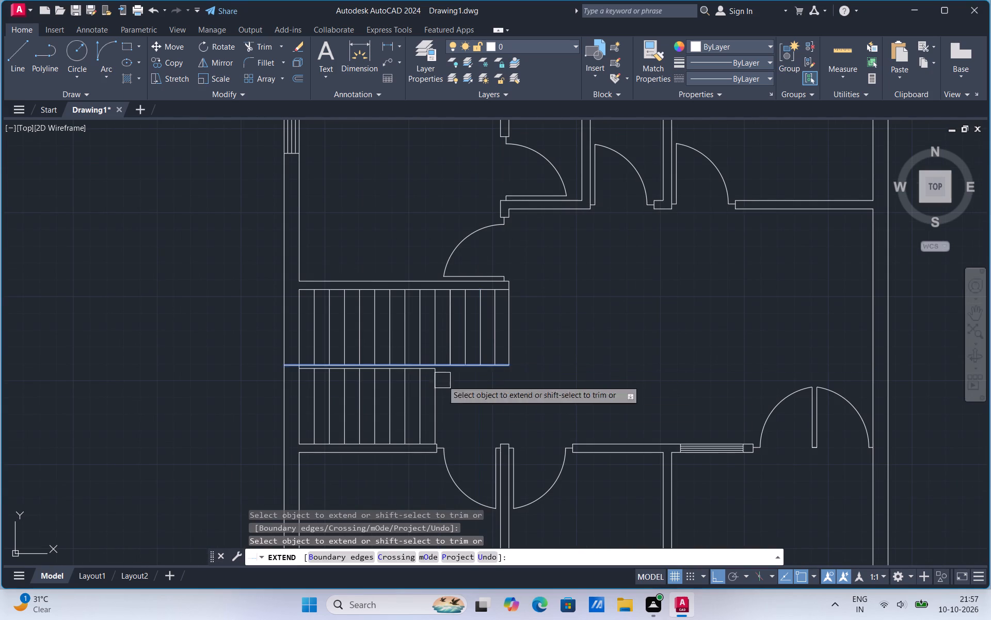
Trim away the three tread lines nearest the outer wall in each flight and the flight edge lines there, clearing the landing.
{"action": "key", "text": "Escape"}
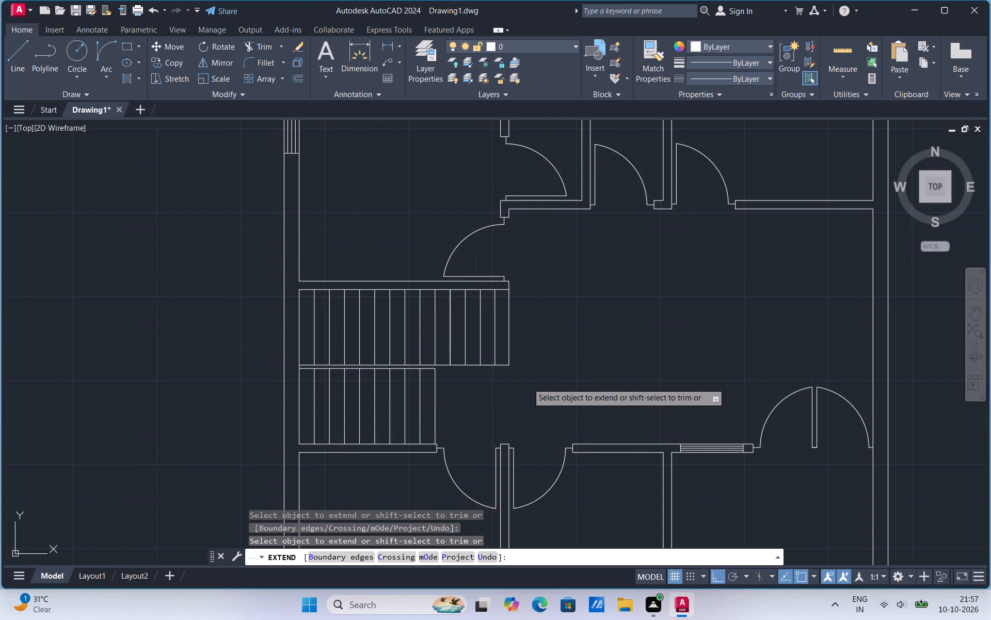
{"action": "scroll", "coordinate": [351, 369], "scroll_direction": "up", "scroll_amount": 1}
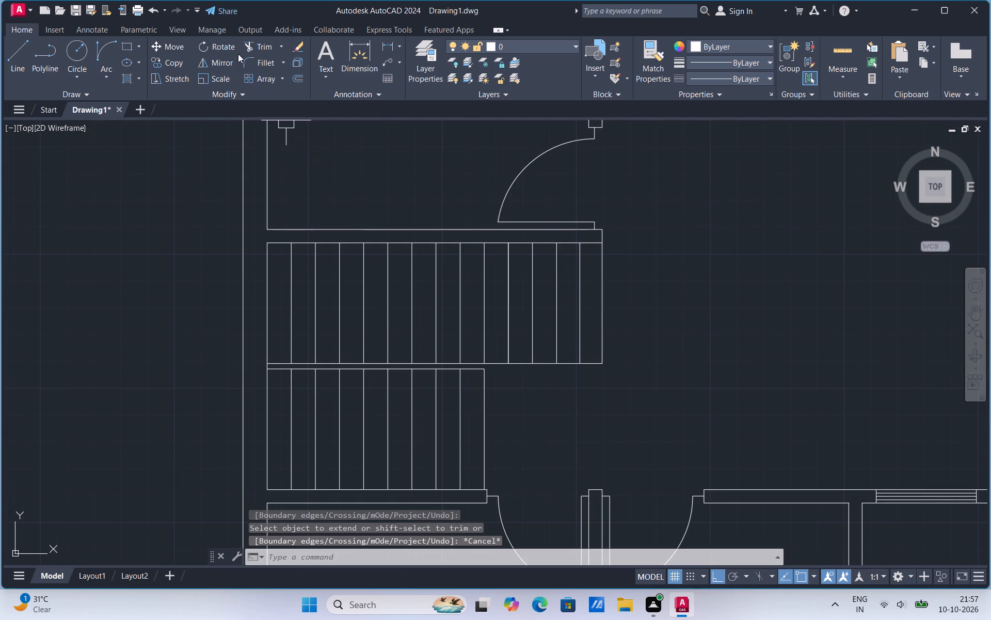
{"action": "left_click", "coordinate": [254, 46]}
{"action": "left_click", "coordinate": [316, 284]}
{"action": "left_click", "coordinate": [295, 304]}
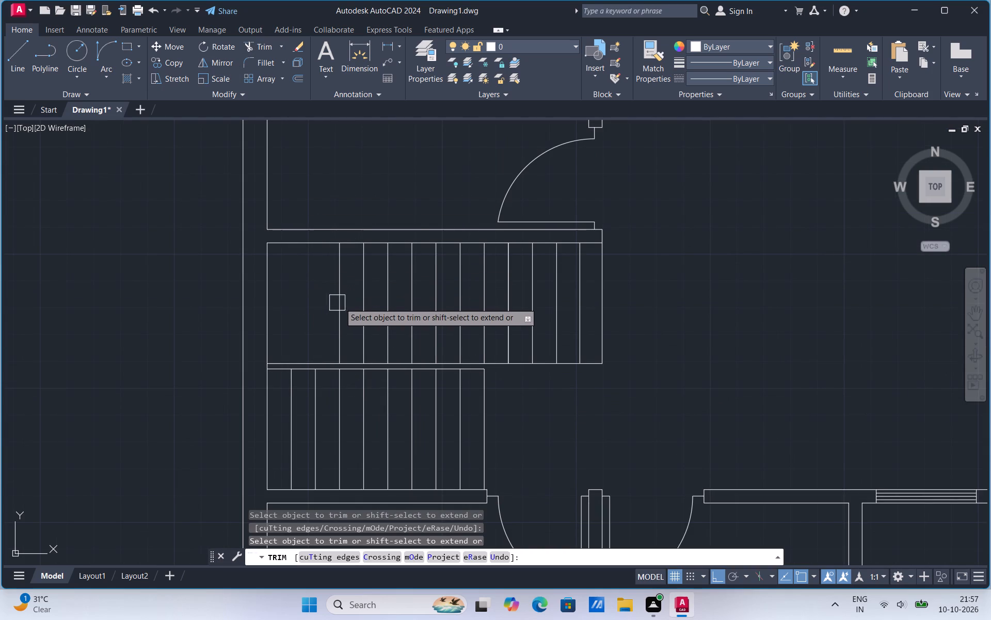
{"action": "left_click", "coordinate": [342, 303]}
{"action": "left_click", "coordinate": [334, 396]}
{"action": "left_click", "coordinate": [321, 405]}
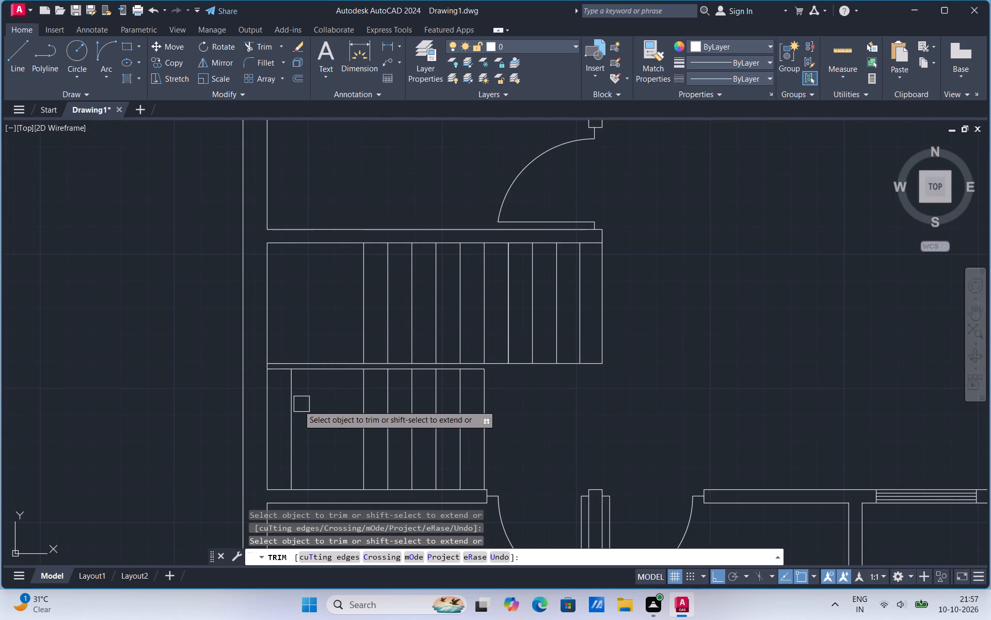
{"action": "left_click", "coordinate": [297, 407]}
{"action": "left_click", "coordinate": [311, 373]}
{"action": "left_click", "coordinate": [315, 362]}
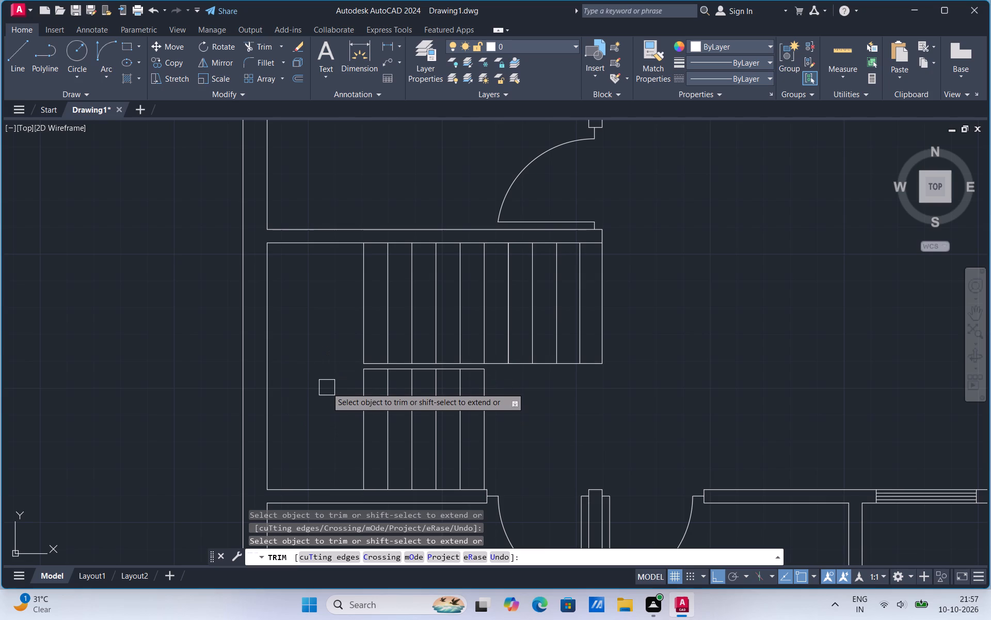
{"action": "key", "text": "Escape"}
Extend the tread line at the landing's edge across the narrow gap between the two stair flights.
{"action": "type", "text": "ex"}
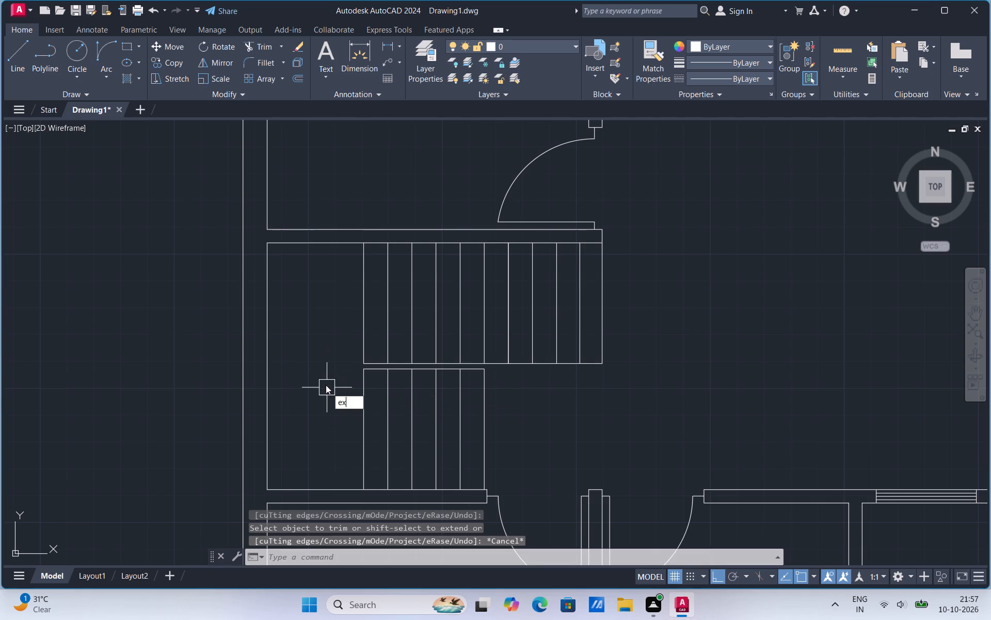
{"action": "left_click", "coordinate": [390, 415]}
{"action": "left_click", "coordinate": [366, 395]}
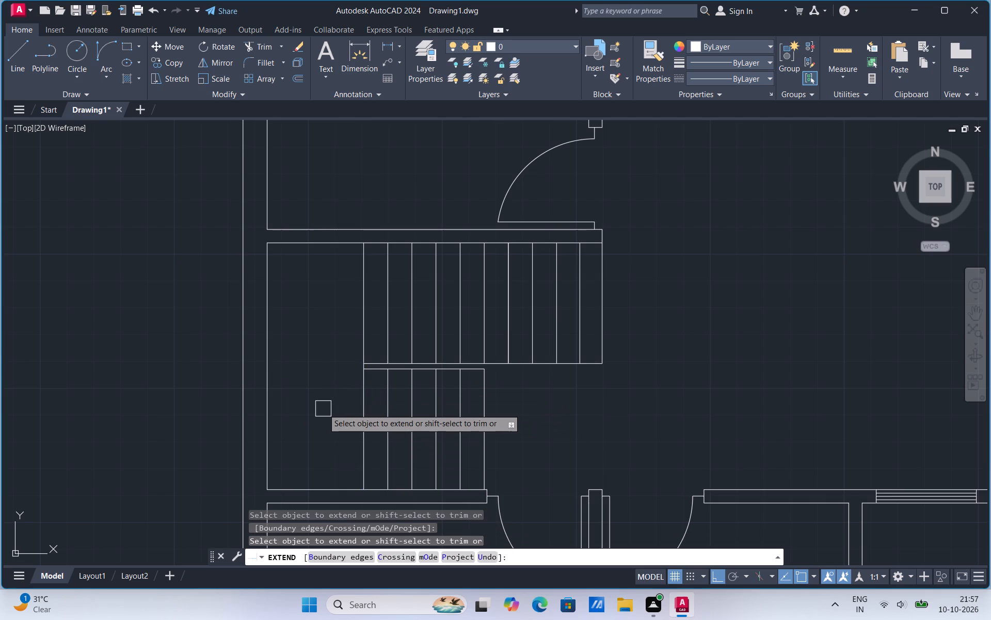
{"action": "key", "text": "Escape"}
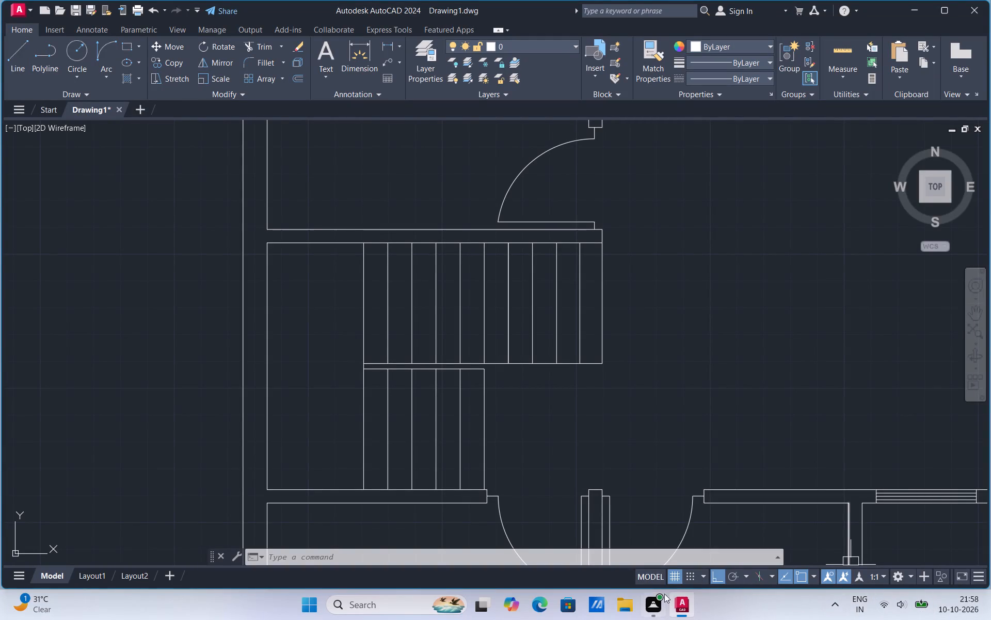
Place a multiline text box across the upper half of the top-left room, below its window.
{"action": "scroll", "coordinate": [310, 525], "scroll_direction": "down", "scroll_amount": 2}
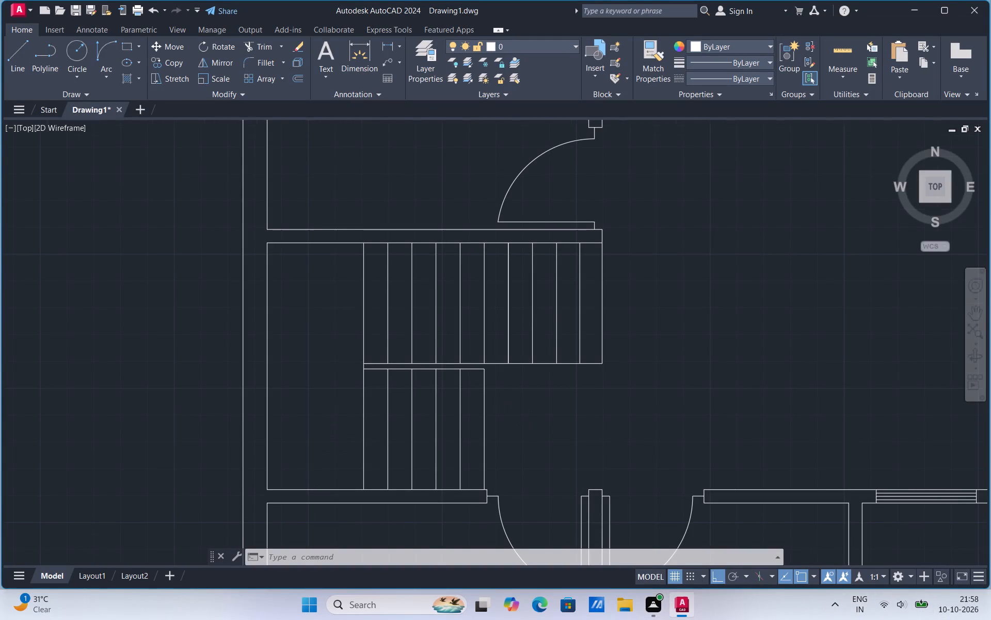
{"action": "scroll", "coordinate": [260, 227], "scroll_direction": "up", "scroll_amount": 1}
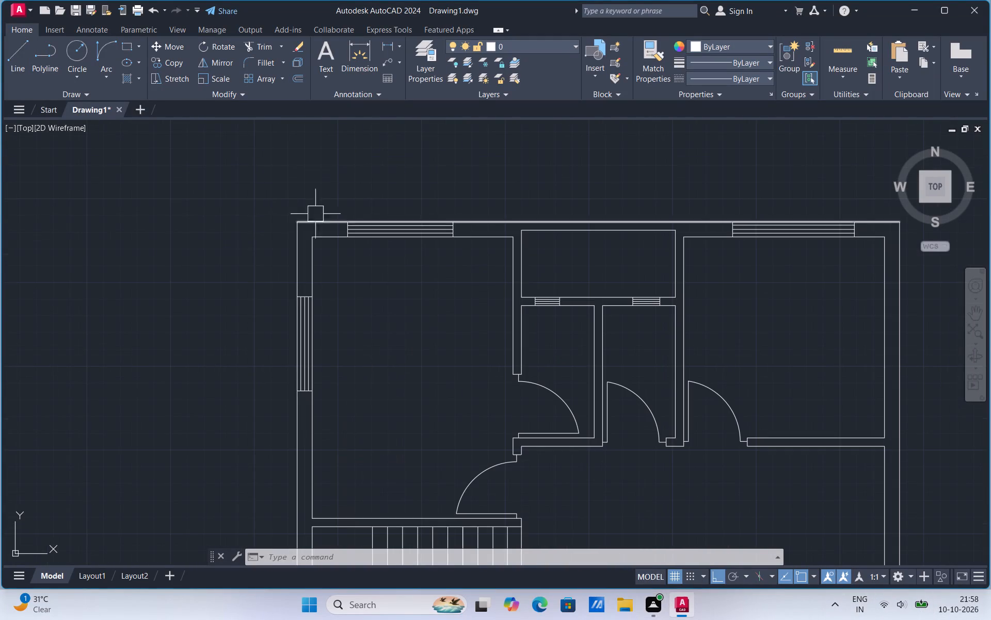
{"action": "left_click", "coordinate": [323, 74]}
{"action": "left_click", "coordinate": [328, 96]}
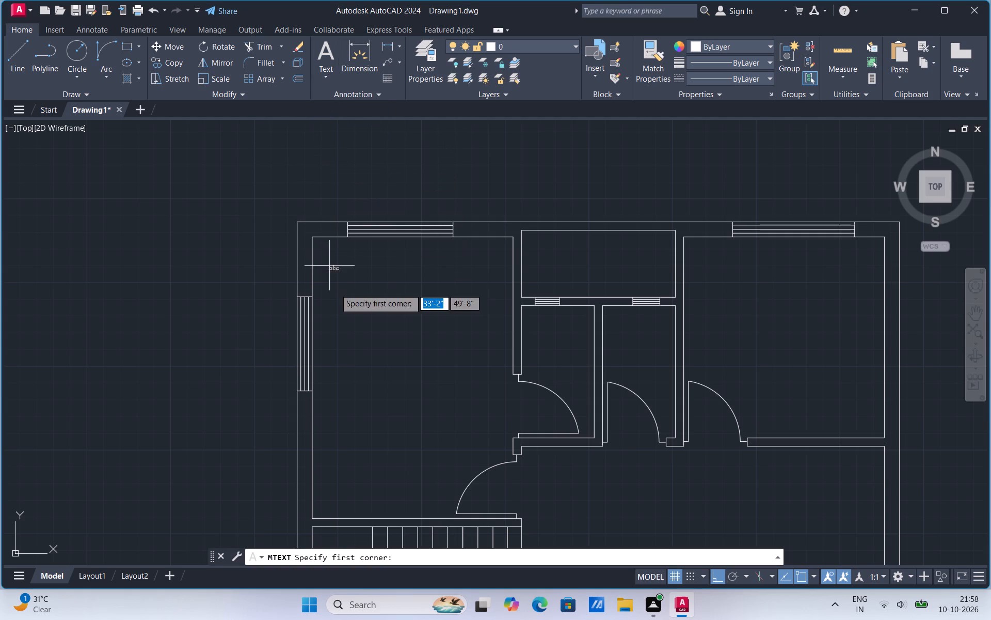
{"action": "left_click", "coordinate": [343, 323]}
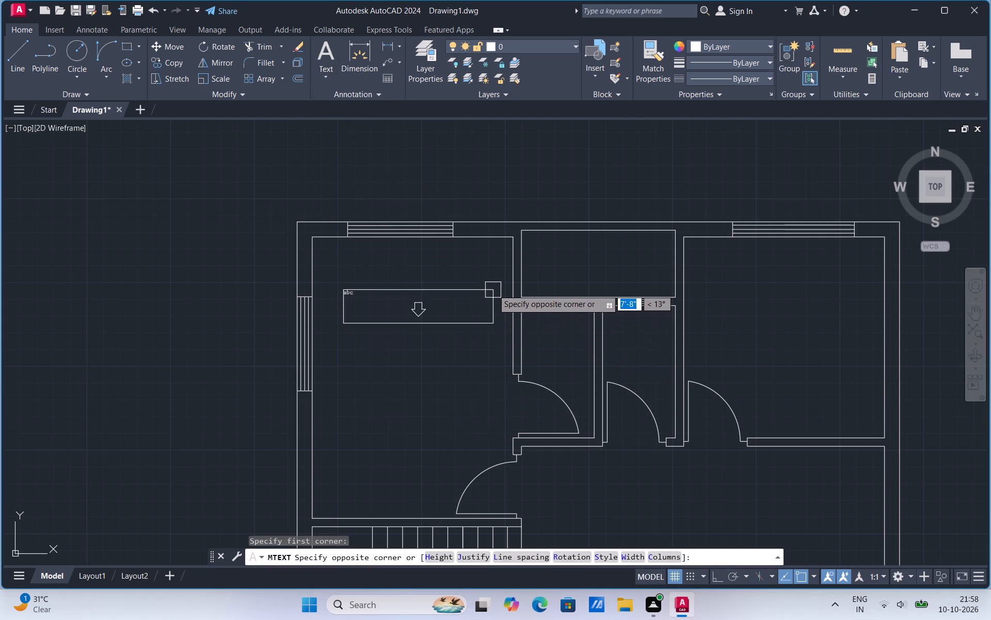
{"action": "left_click", "coordinate": [490, 360]}
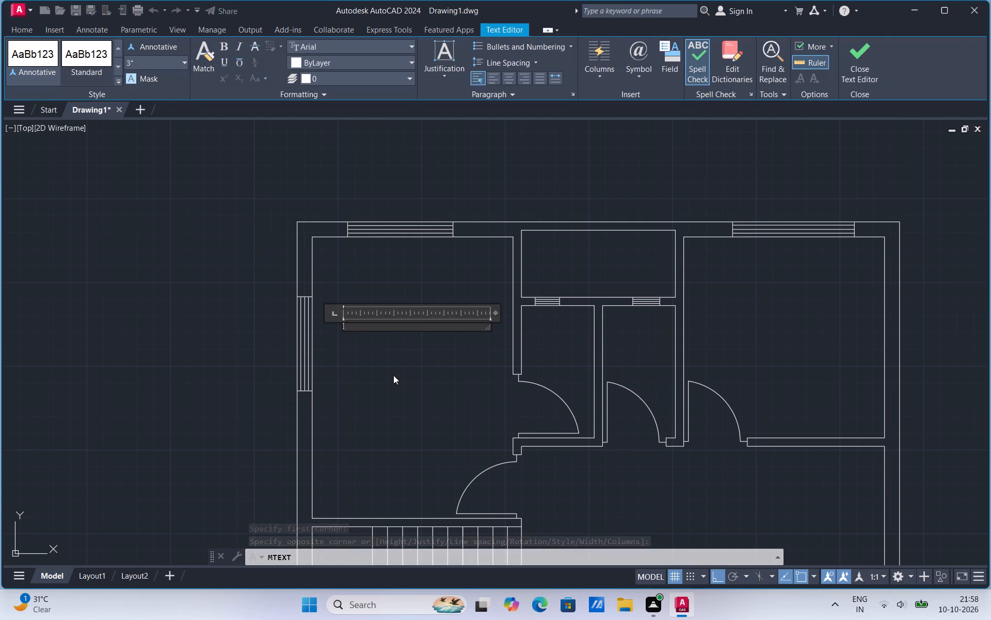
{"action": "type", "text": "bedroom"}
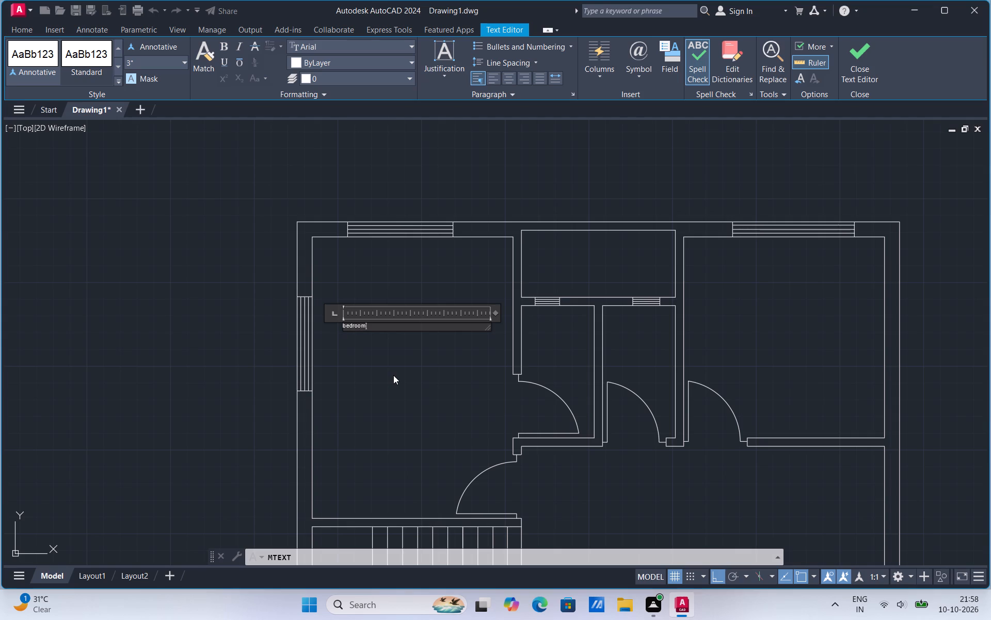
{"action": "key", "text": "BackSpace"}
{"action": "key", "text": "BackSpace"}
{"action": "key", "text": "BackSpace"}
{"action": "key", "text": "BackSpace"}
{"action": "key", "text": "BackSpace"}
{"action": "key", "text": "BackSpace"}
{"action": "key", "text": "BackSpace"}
Enter BEDROOM in capitals as the first line of the room label and start a second line.
{"action": "type", "text": "BEDROOM"}
{"action": "key", "text": "Return"}
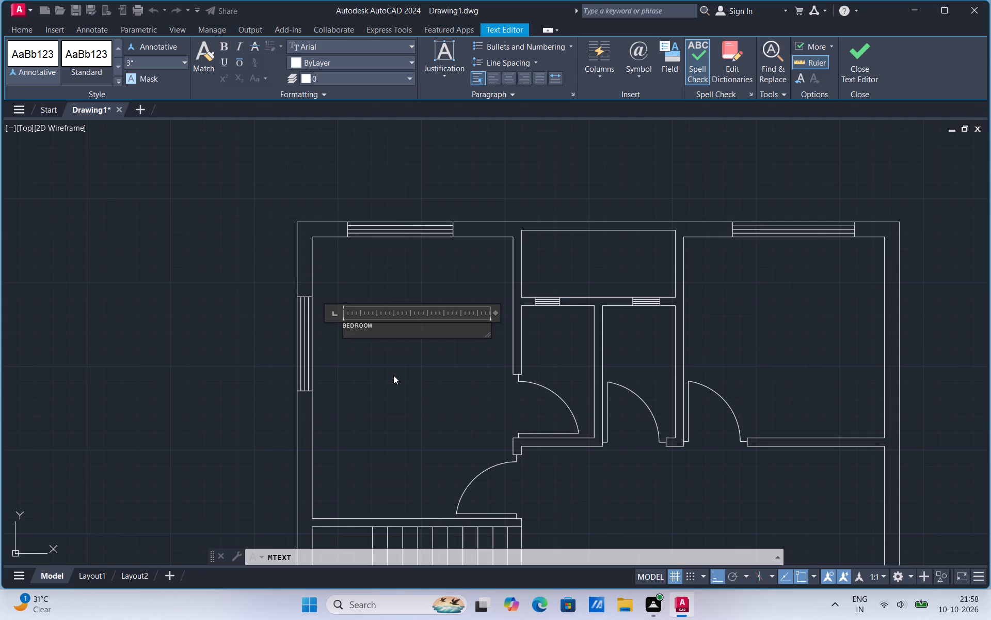
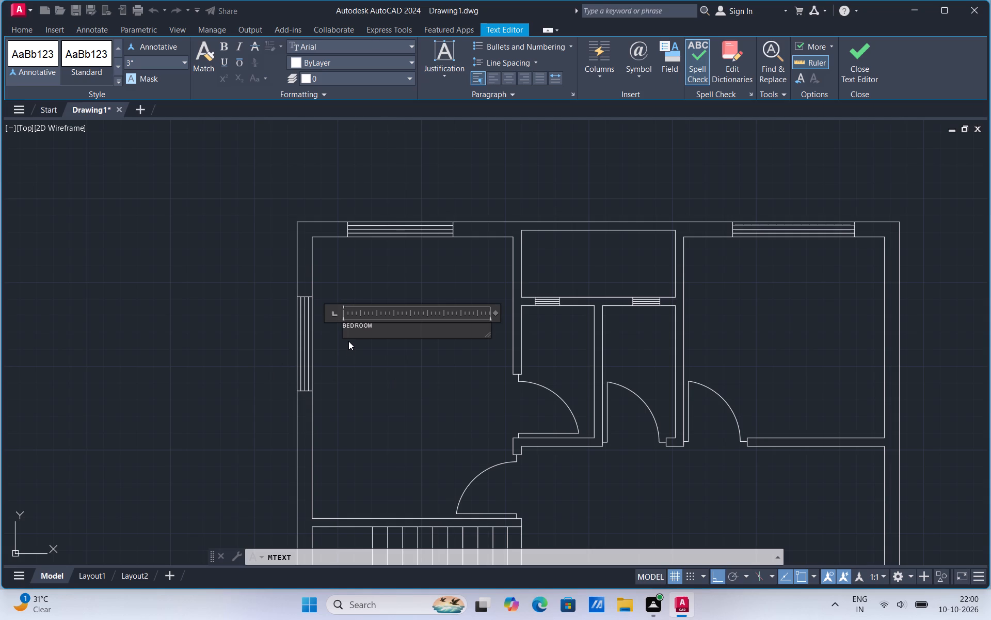
Enter 10'x12' as the second line of the BEDROOM label and finish the text.
{"action": "type", "text": "10'"}
{"action": "type", "text": "x12'"}
{"action": "key", "text": "Return"}
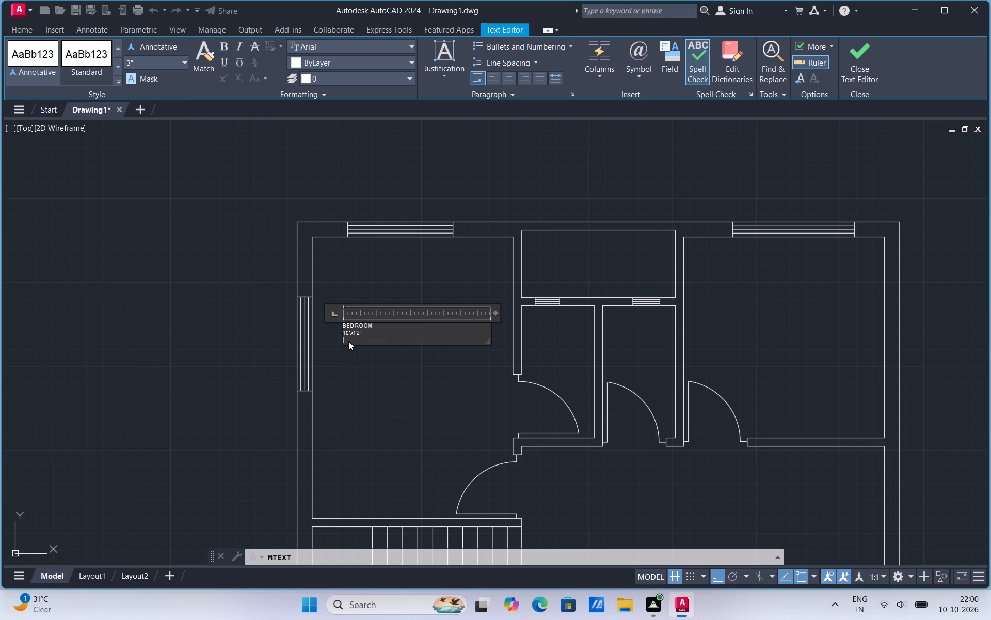
{"action": "left_click", "coordinate": [340, 264]}
Scale the BEDROOM label up freehand to a text height of about 8".
{"action": "left_click", "coordinate": [365, 331]}
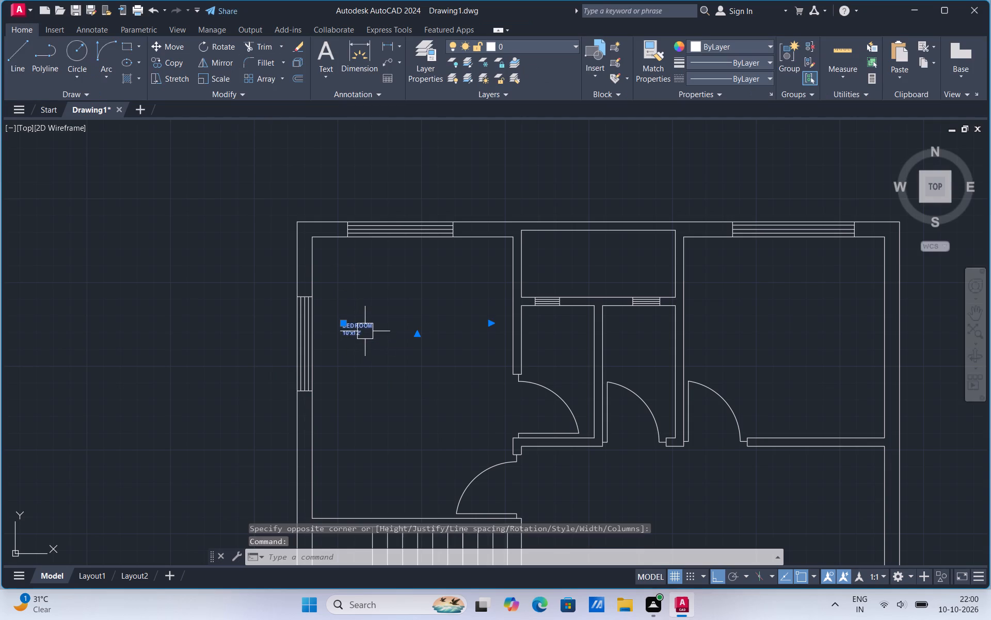
{"action": "right_click", "coordinate": [365, 331]}
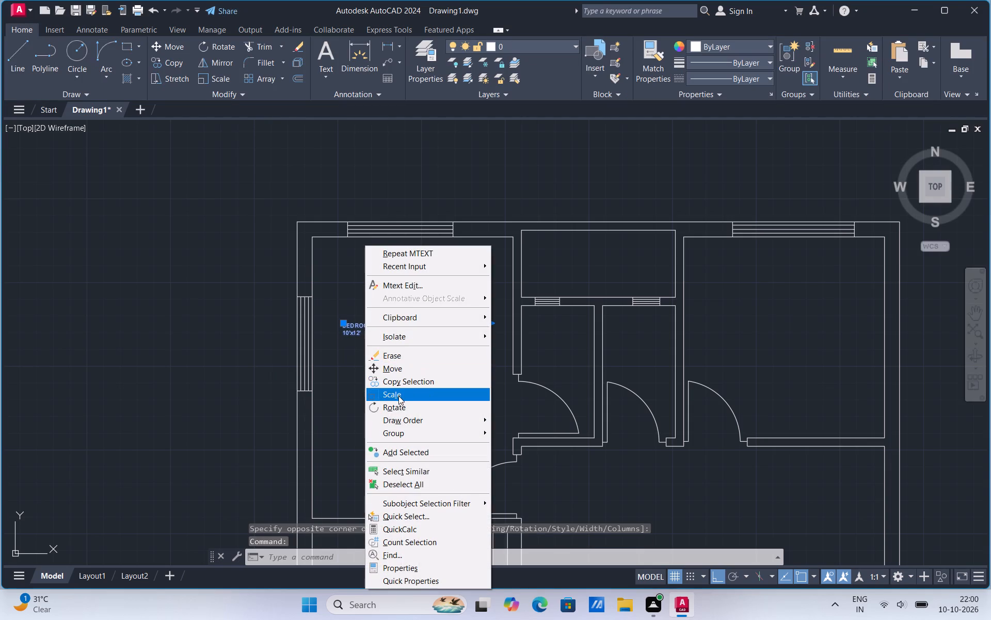
{"action": "left_click", "coordinate": [398, 396]}
{"action": "left_click", "coordinate": [363, 335]}
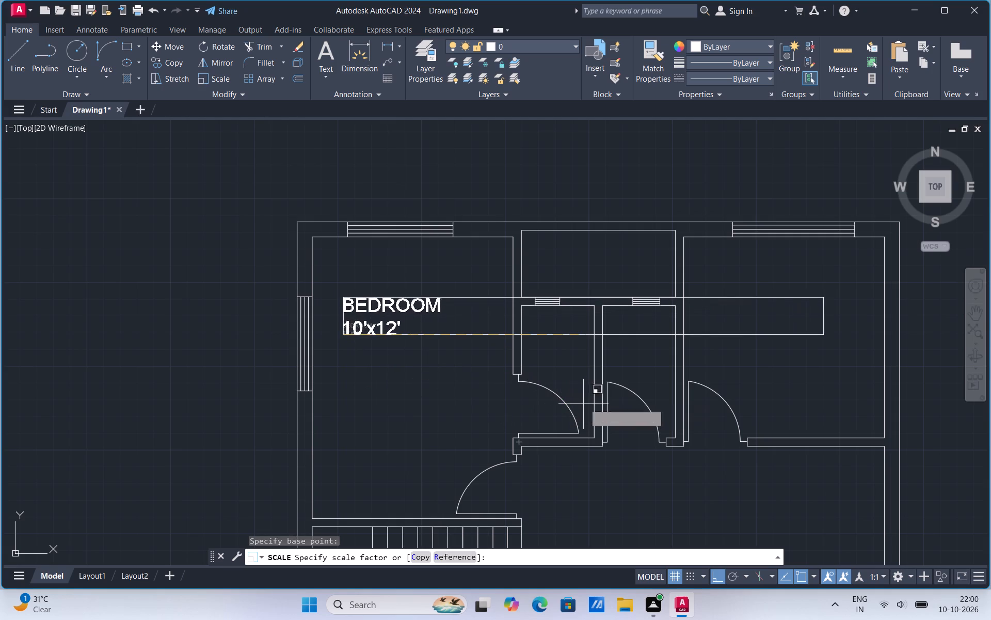
{"action": "left_click", "coordinate": [586, 404]}
Move the BEDROOM label about 3' down and slightly right, with Ortho off, to the middle of the top-left room.
{"action": "left_click", "coordinate": [396, 298]}
{"action": "right_click", "coordinate": [396, 298]}
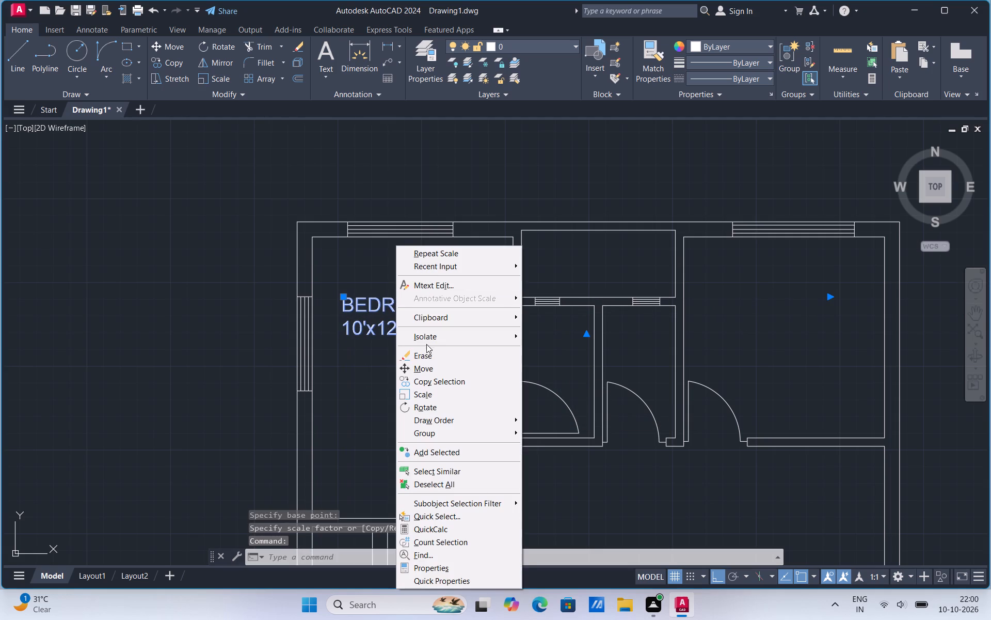
{"action": "left_click", "coordinate": [426, 368]}
{"action": "left_click", "coordinate": [393, 322]}
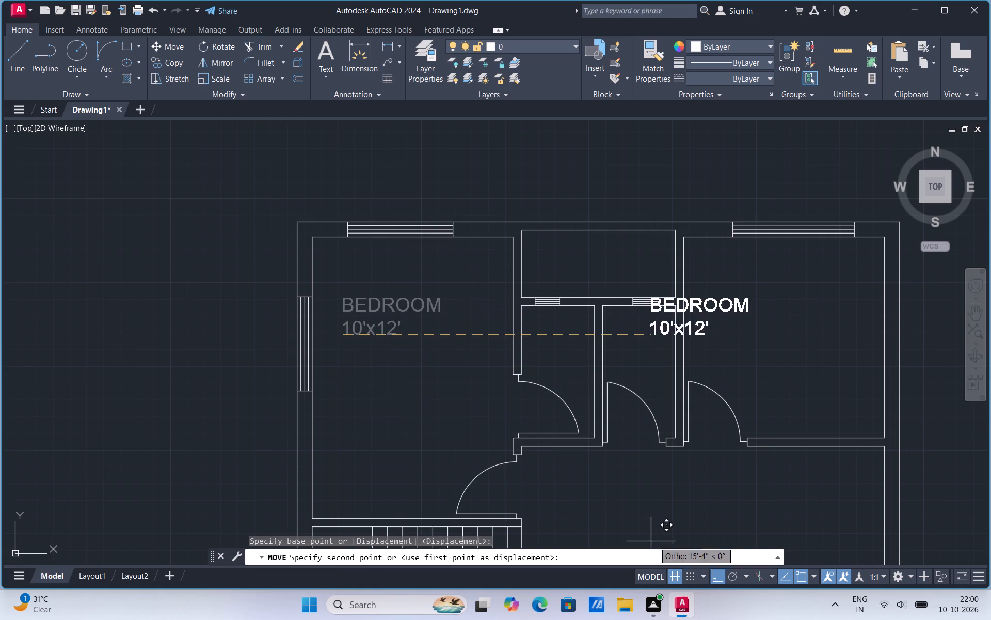
{"action": "left_click", "coordinate": [716, 578]}
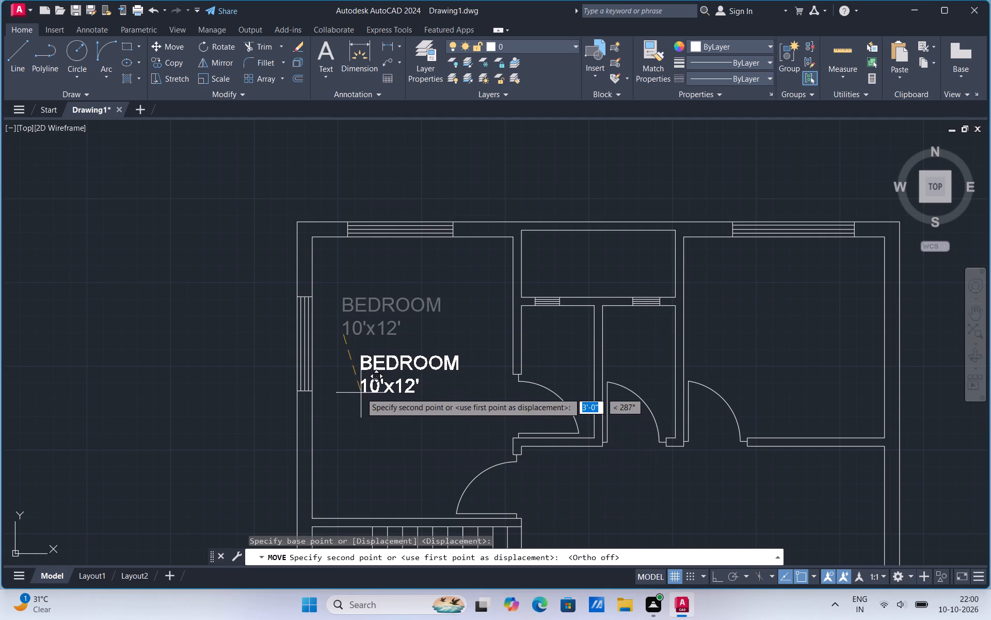
{"action": "left_click", "coordinate": [361, 393]}
Copy the BEDROOM 10'x12' label into the top-right room.
{"action": "left_click", "coordinate": [398, 362]}
{"action": "right_click", "coordinate": [398, 362]}
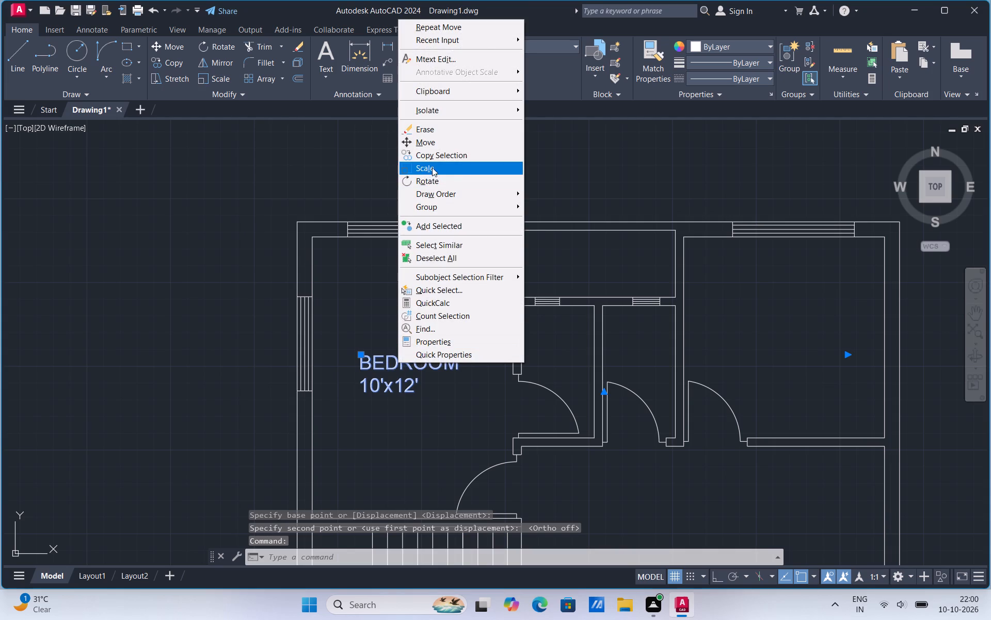
{"action": "left_click", "coordinate": [432, 159]}
{"action": "left_click", "coordinate": [426, 374]}
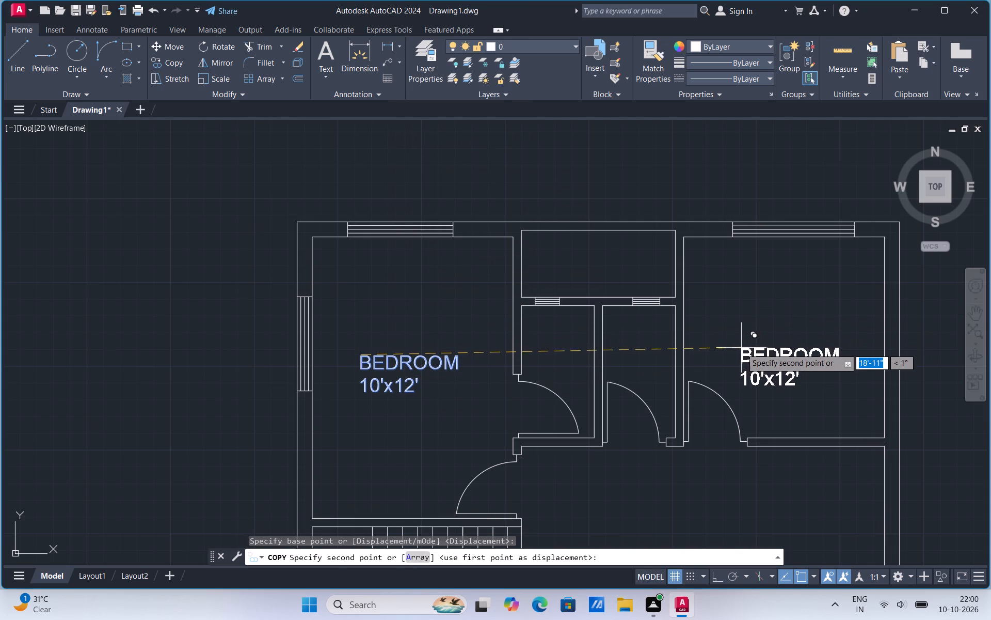
{"action": "left_click", "coordinate": [741, 351]}
{"action": "scroll", "coordinate": [279, 384], "scroll_direction": "down", "scroll_amount": 1}
{"action": "scroll", "coordinate": [672, 337], "scroll_direction": "up", "scroll_amount": 1}
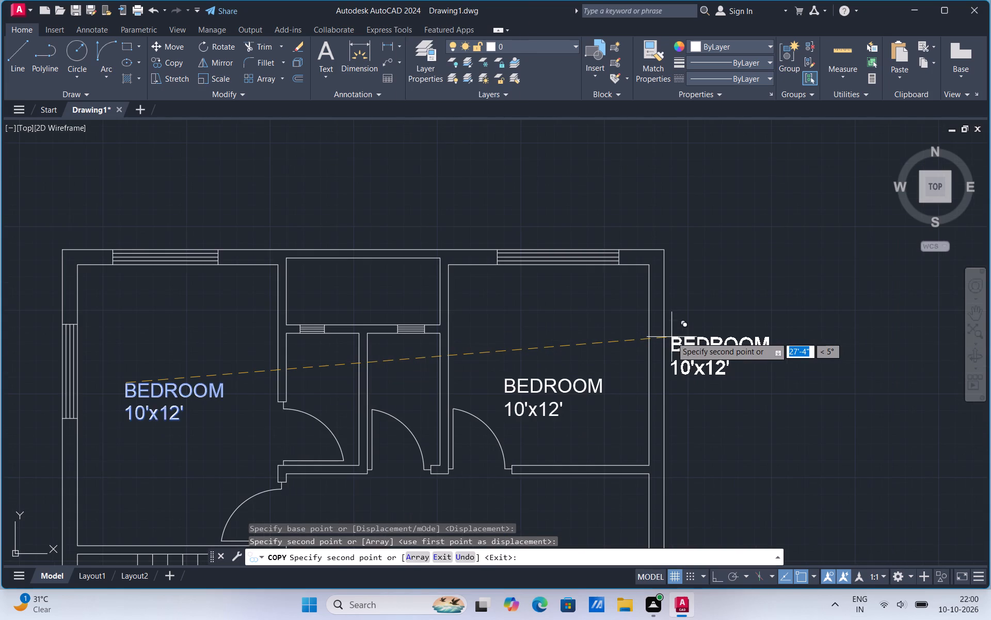
{"action": "key", "text": "Escape"}
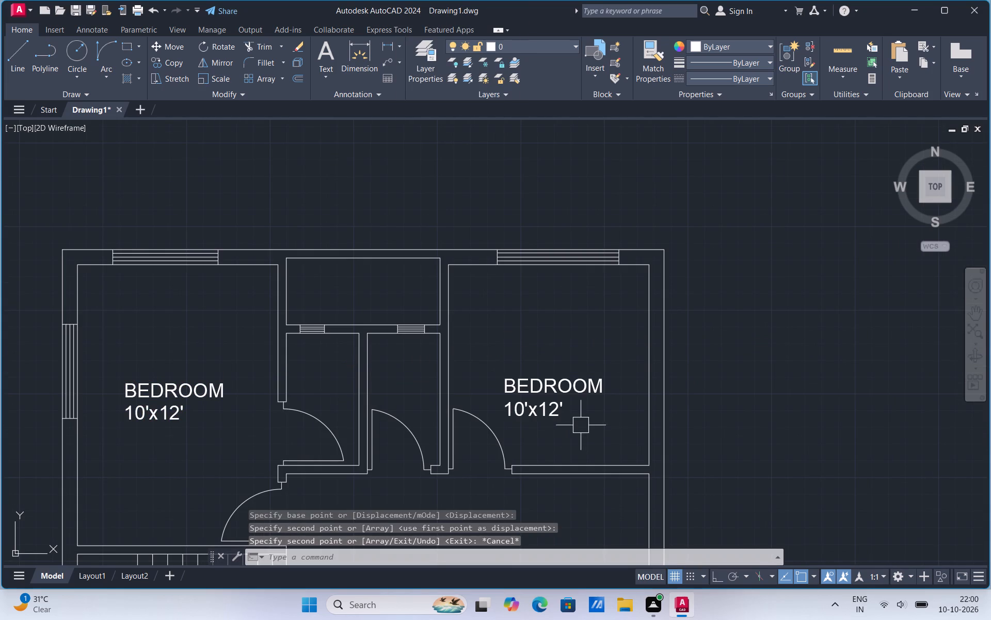
Change the dimension line of the top-right room's label to 10'x10'.
{"action": "double_click", "coordinate": [537, 400]}
{"action": "left_click", "coordinate": [564, 408]}
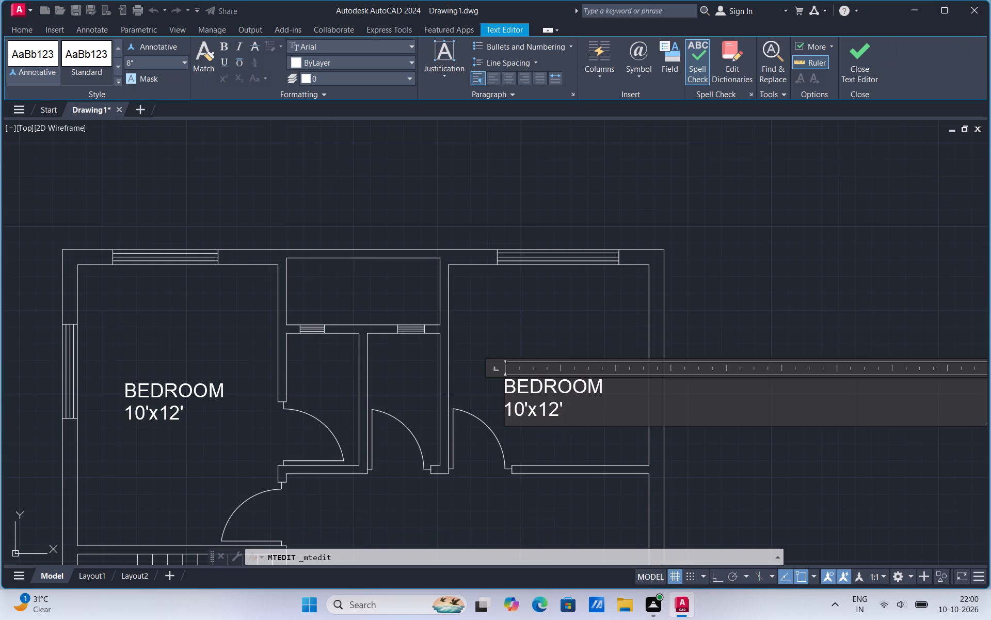
{"action": "key", "text": "BackSpace"}
{"action": "key", "text": "BackSpace"}
{"action": "type", "text": "0'"}
{"action": "left_click", "coordinate": [538, 323]}
Move the top-right bedroom's label slightly up and right, closer to the room's centre.
{"action": "left_click", "coordinate": [538, 400]}
{"action": "right_click", "coordinate": [538, 400]}
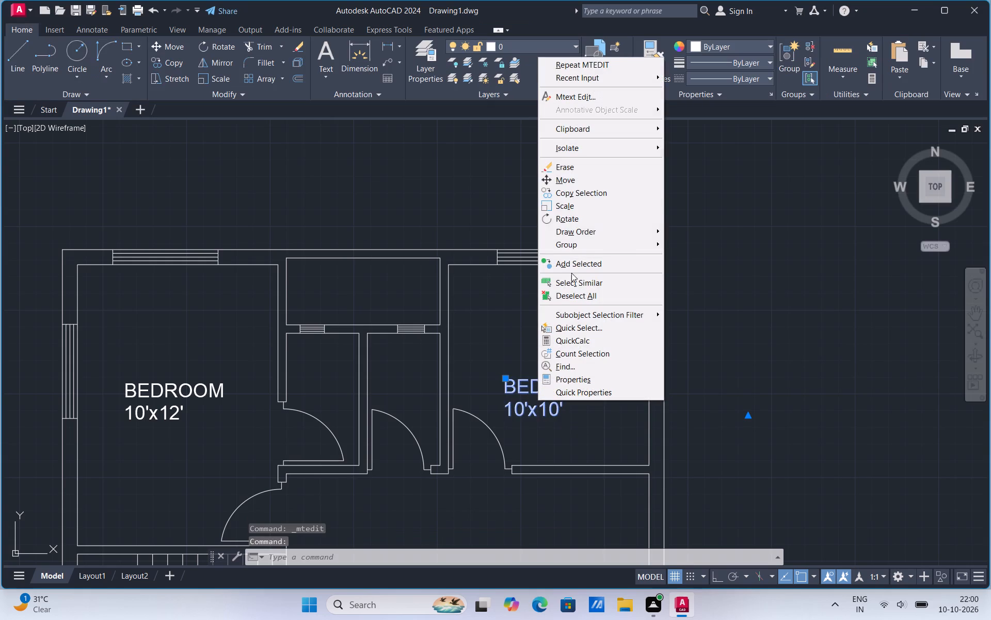
{"action": "left_click", "coordinate": [584, 179]}
{"action": "left_click", "coordinate": [551, 369]}
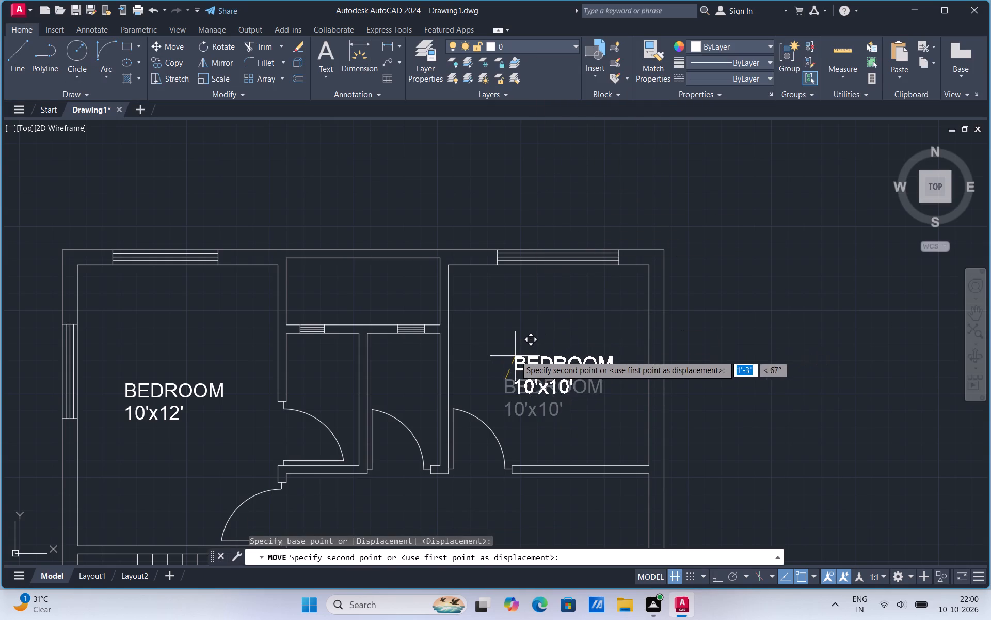
{"action": "left_click", "coordinate": [510, 350]}
Copy the top-left BEDROOM 10'x12' label into the central hall, the small lower-middle room and the bottom-left room.
{"action": "scroll", "coordinate": [561, 320], "scroll_direction": "down", "scroll_amount": 2}
{"action": "scroll", "coordinate": [495, 352], "scroll_direction": "down", "scroll_amount": 2}
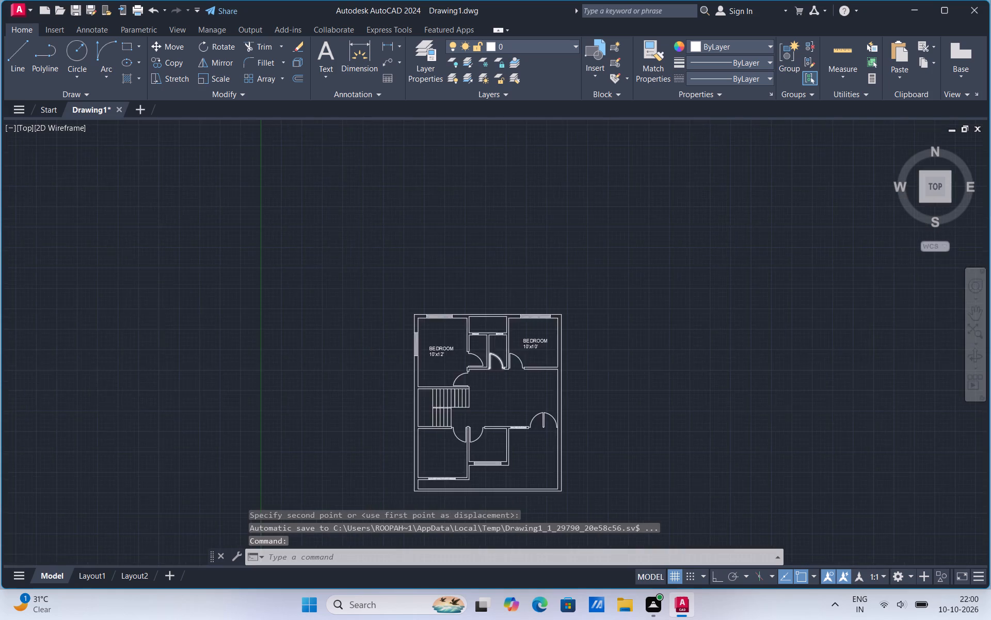
{"action": "scroll", "coordinate": [506, 394], "scroll_direction": "up", "scroll_amount": 2}
{"action": "left_click", "coordinate": [390, 283]}
{"action": "right_click", "coordinate": [390, 283]}
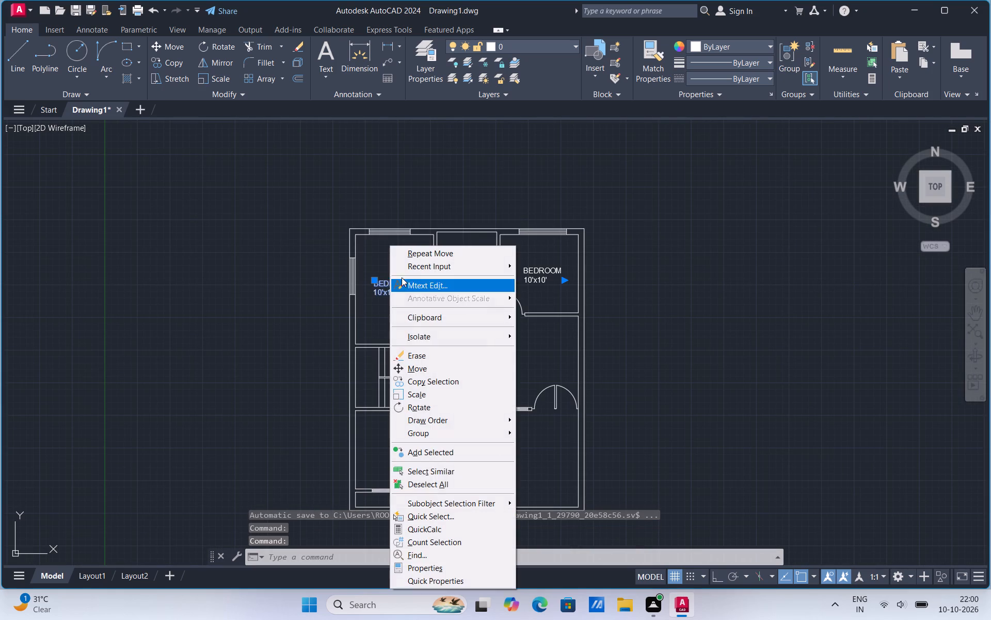
{"action": "left_click", "coordinate": [428, 381]}
{"action": "left_click", "coordinate": [387, 282]}
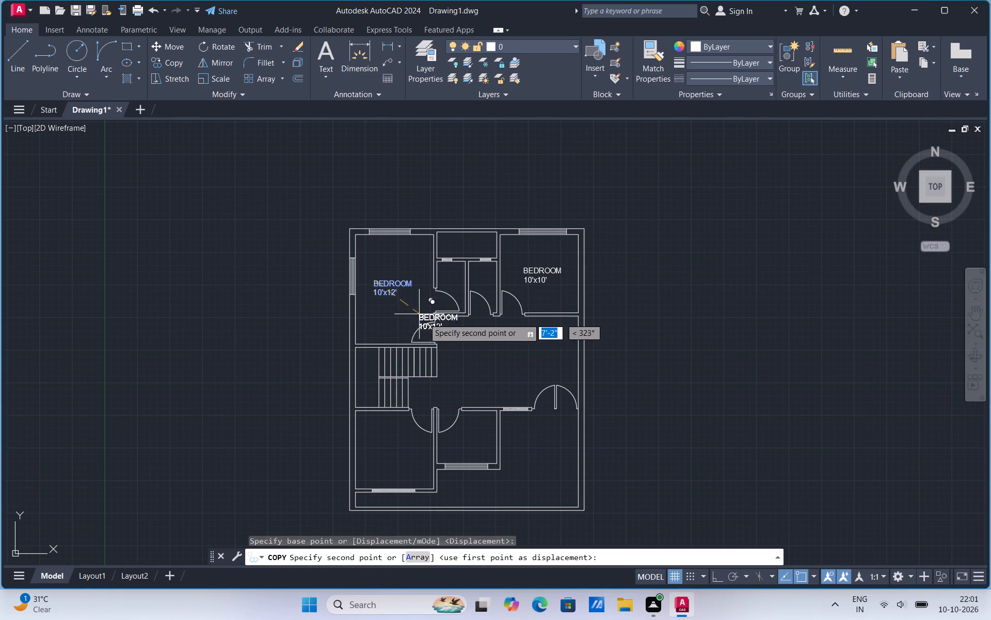
{"action": "left_click", "coordinate": [490, 357]}
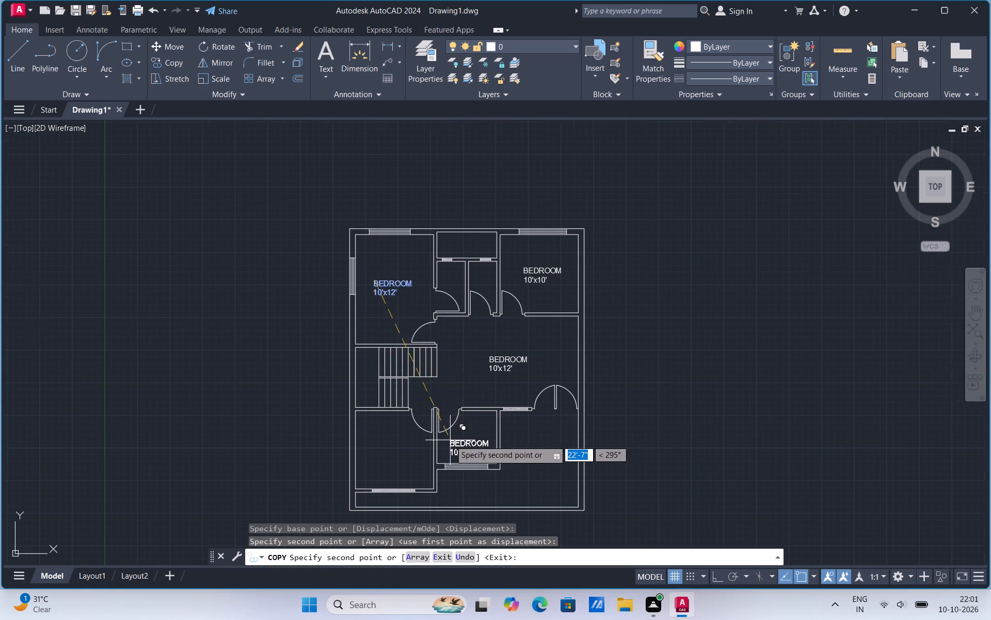
{"action": "scroll", "coordinate": [450, 440], "scroll_direction": "up", "scroll_amount": 2}
{"action": "left_click", "coordinate": [447, 431]}
{"action": "left_click", "coordinate": [284, 451]}
{"action": "scroll", "coordinate": [306, 368], "scroll_direction": "down", "scroll_amount": 2}
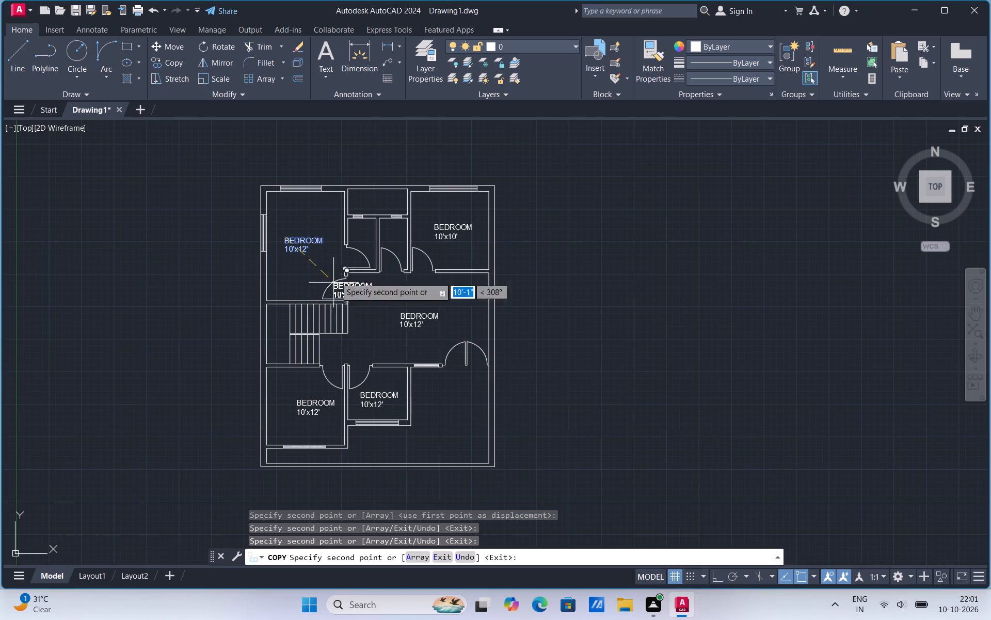
{"action": "scroll", "coordinate": [350, 194], "scroll_direction": "up", "scroll_amount": 2}
{"action": "scroll", "coordinate": [368, 194], "scroll_direction": "down", "scroll_amount": 2}
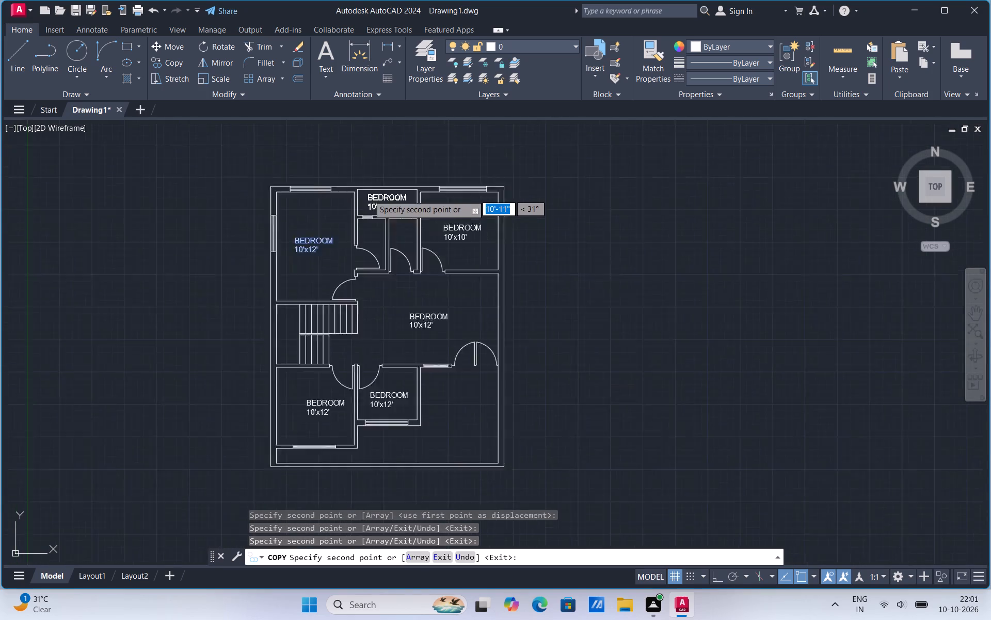
{"action": "scroll", "coordinate": [369, 195], "scroll_direction": "down", "scroll_amount": 1}
{"action": "scroll", "coordinate": [413, 326], "scroll_direction": "up", "scroll_amount": 2}
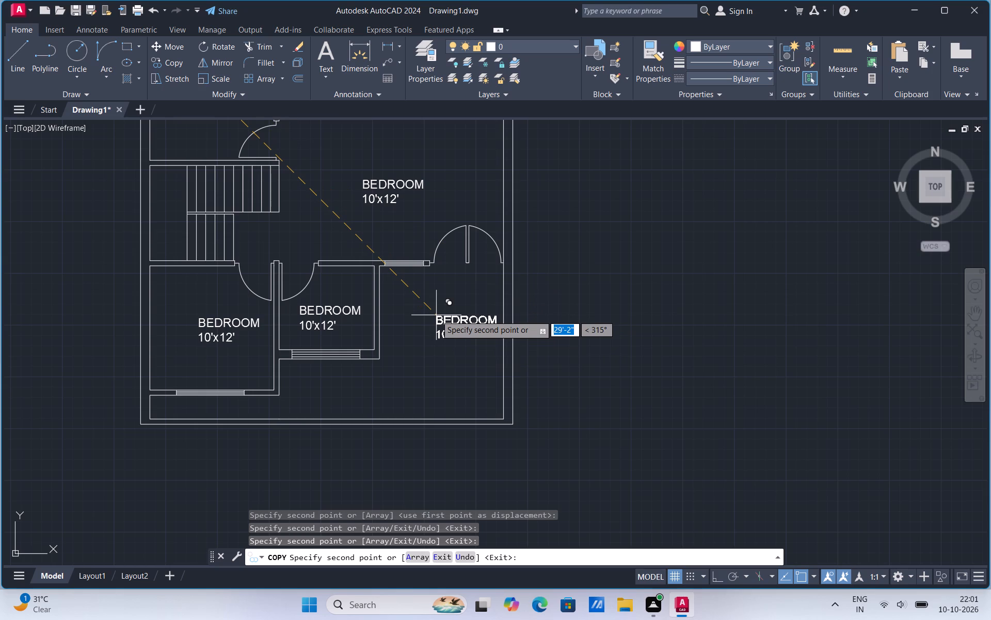
{"action": "key", "text": "Escape"}
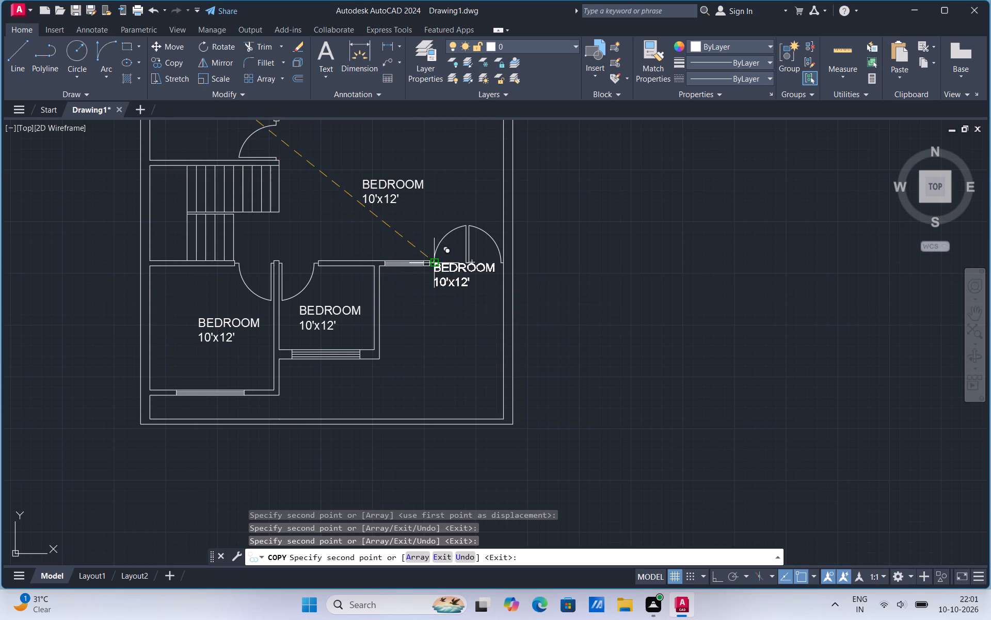
Change the dimension line of the top-left bedroom's label to 10'x14'.
{"action": "scroll", "coordinate": [449, 392], "scroll_direction": "down", "scroll_amount": 2}
{"action": "scroll", "coordinate": [360, 269], "scroll_direction": "up", "scroll_amount": 3}
{"action": "double_click", "coordinate": [340, 239]}
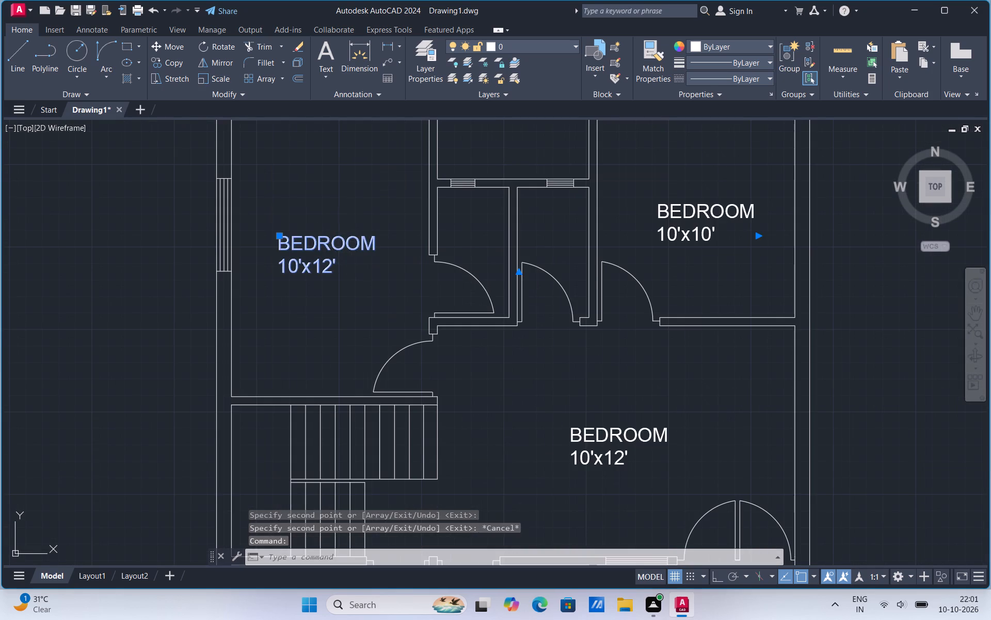
{"action": "left_click", "coordinate": [339, 261]}
{"action": "key", "text": "BackSpace"}
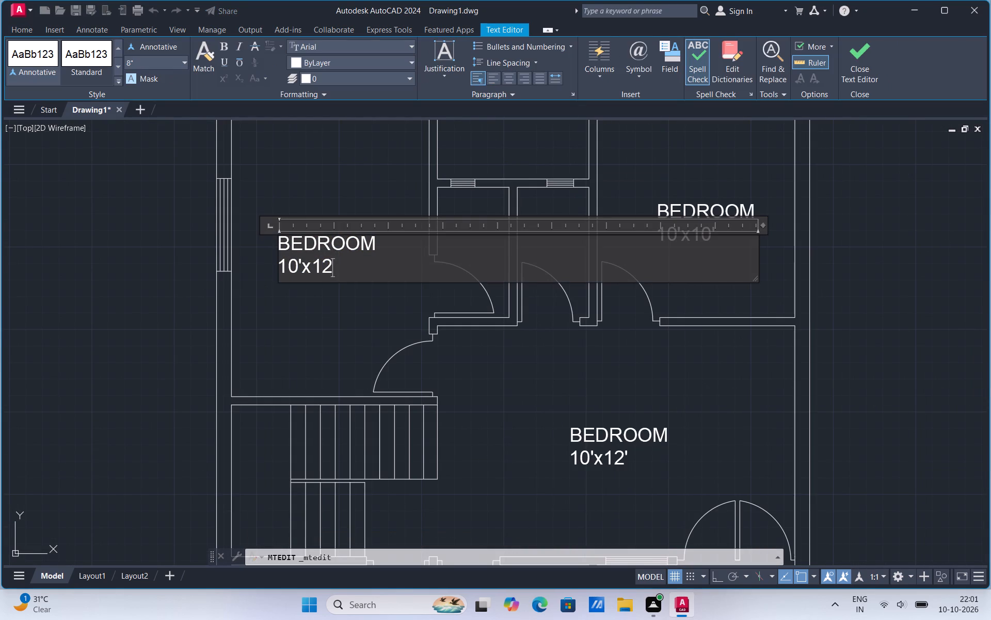
{"action": "key", "text": "BackSpace"}
{"action": "type", "text": "4'"}
{"action": "left_click", "coordinate": [374, 146]}
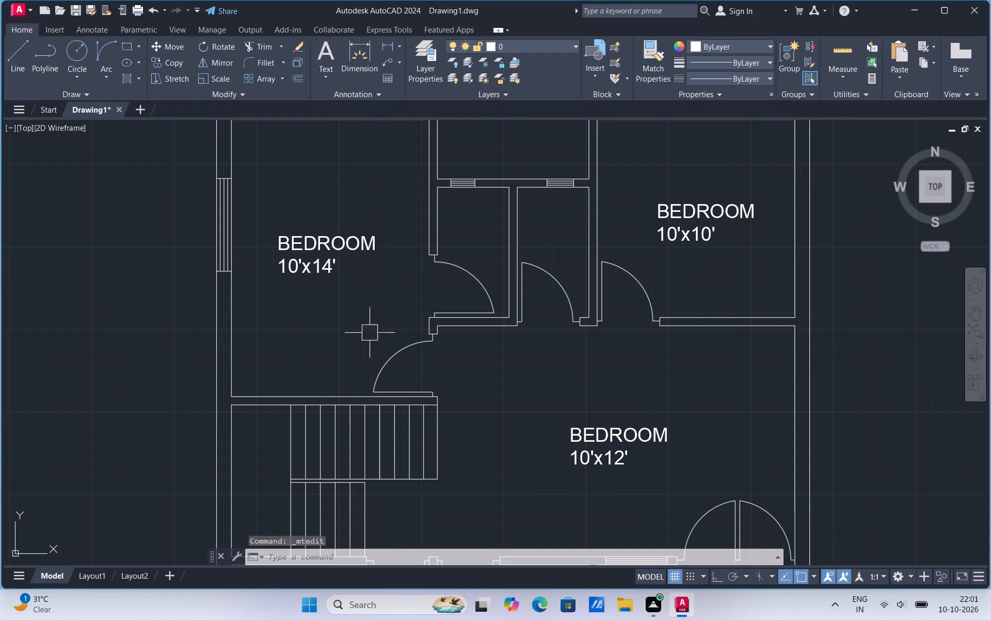
Copy the top-left bedroom's label into the small enclosed space at the top between the two bedrooms.
{"action": "scroll", "coordinate": [398, 388], "scroll_direction": "down", "scroll_amount": 2}
{"action": "scroll", "coordinate": [431, 259], "scroll_direction": "up", "scroll_amount": 2}
{"action": "left_click", "coordinate": [294, 424]}
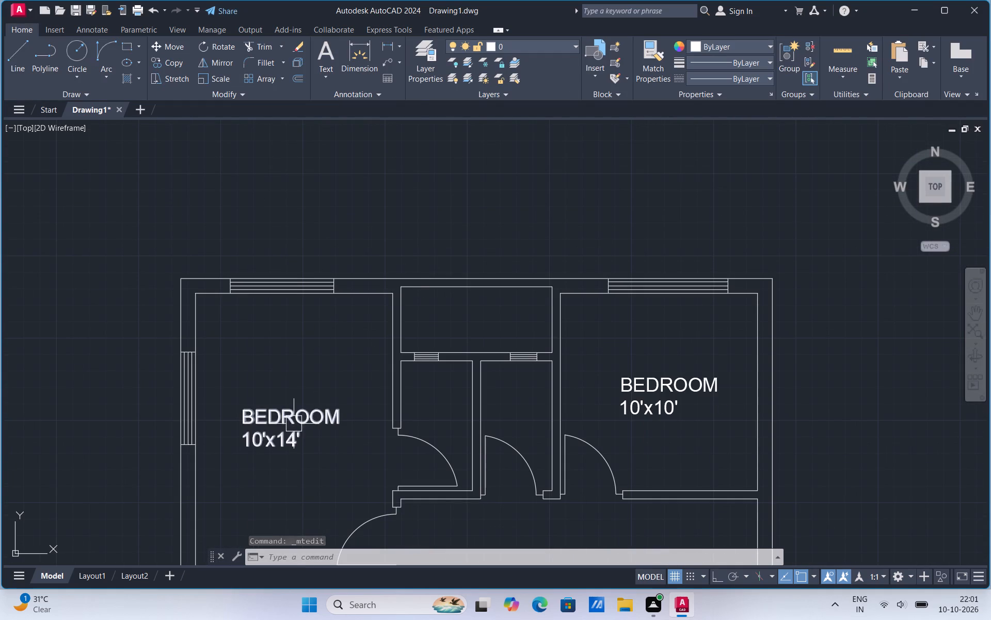
{"action": "right_click", "coordinate": [294, 424]}
{"action": "left_click", "coordinate": [337, 215]}
{"action": "left_click", "coordinate": [260, 438]}
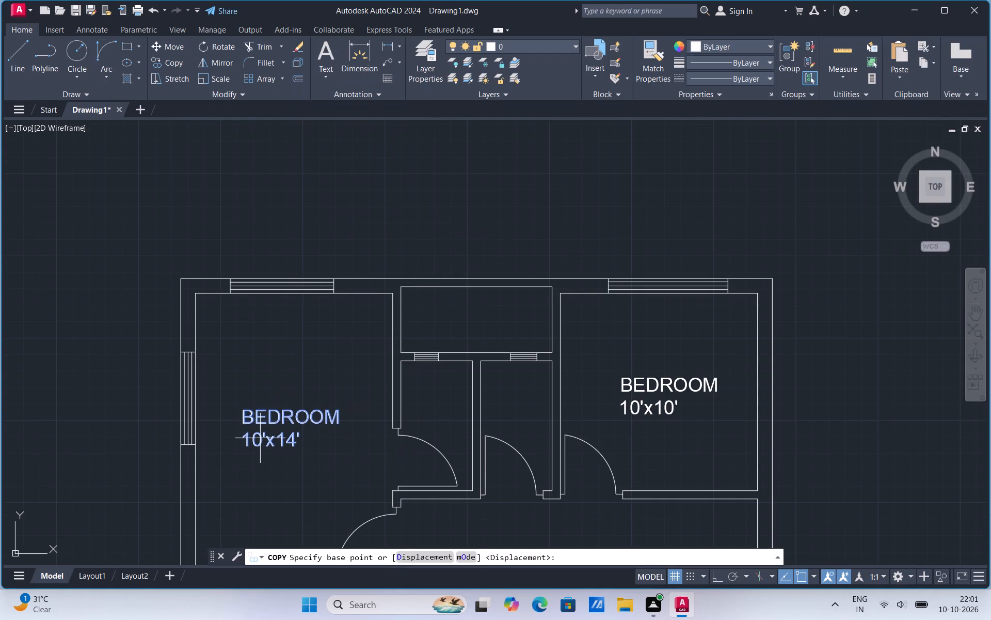
{"action": "scroll", "coordinate": [462, 324], "scroll_direction": "up", "scroll_amount": 1}
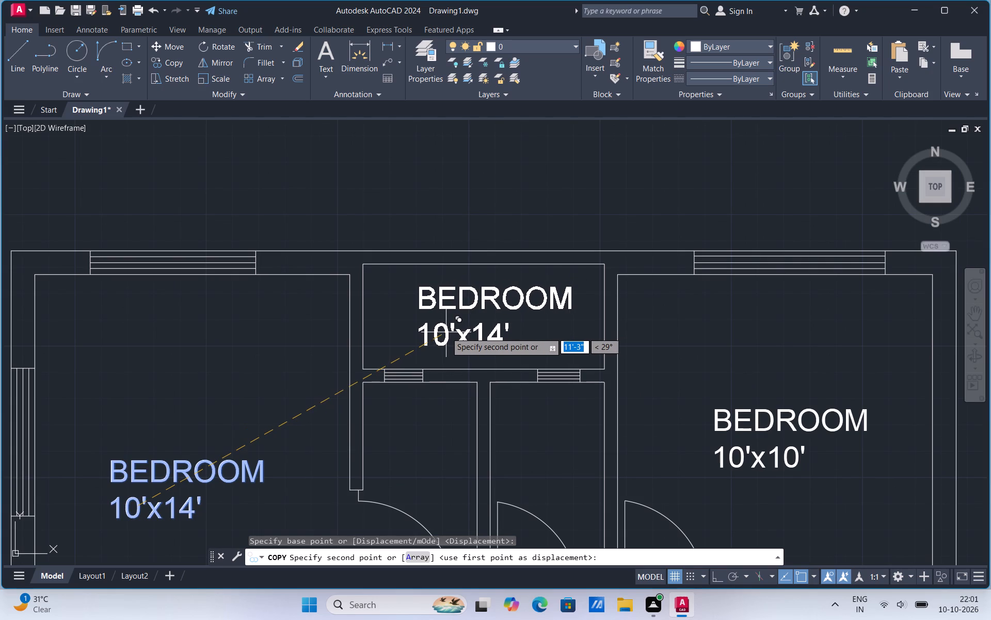
{"action": "left_click", "coordinate": [446, 332]}
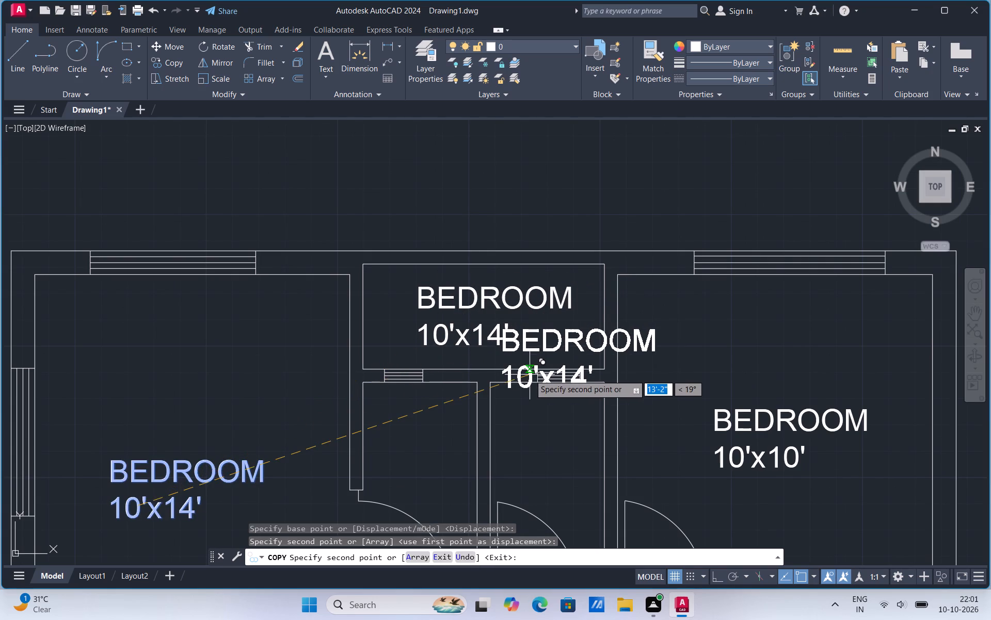
{"action": "key", "text": "Escape"}
Replace the whole text of the label in the small top enclosure between the bedrooms with o.T.s.
{"action": "double_click", "coordinate": [503, 337]}
{"action": "left_click", "coordinate": [516, 328]}
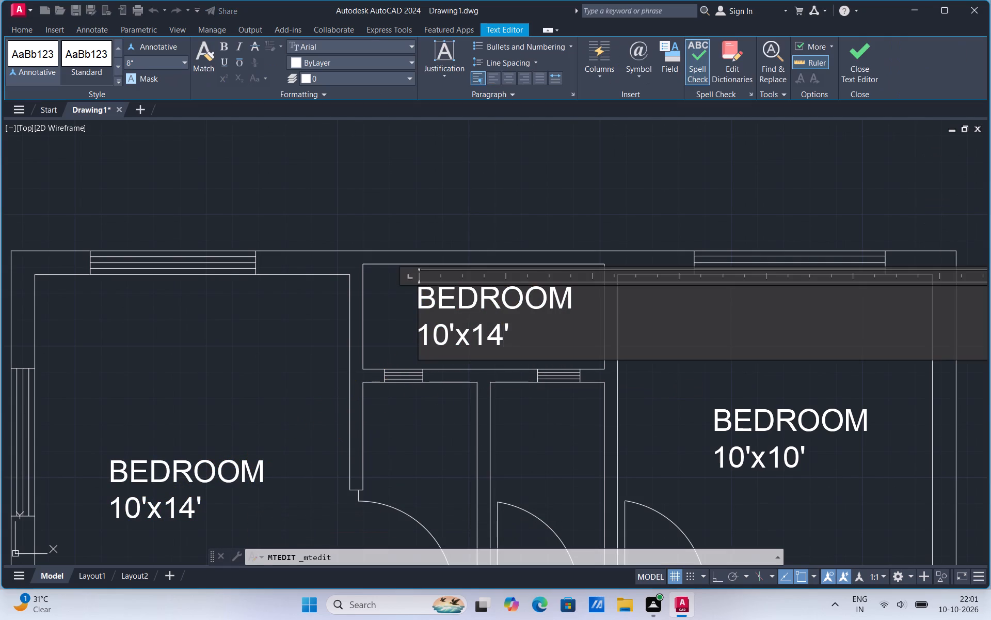
{"action": "key", "text": "BackSpace"}
{"action": "key", "text": "BackSpace"}
{"action": "key", "text": "BackSpace"}
{"action": "key", "text": "BackSpace"}
{"action": "key", "text": "BackSpace"}
{"action": "key", "text": "BackSpace"}
{"action": "key", "text": "BackSpace"}
{"action": "key", "text": "BackSpace"}
{"action": "key", "text": "BackSpace"}
{"action": "key", "text": "BackSpace"}
{"action": "key", "text": "BackSpace"}
{"action": "key", "text": "BackSpace"}
{"action": "key", "text": "BackSpace"}
{"action": "key", "text": "BackSpace"}
{"action": "key", "text": "BackSpace"}
{"action": "key", "text": "BackSpace"}
{"action": "key", "text": "BackSpace"}
{"action": "key", "text": "BackSpace"}
{"action": "key", "text": "BackSpace"}
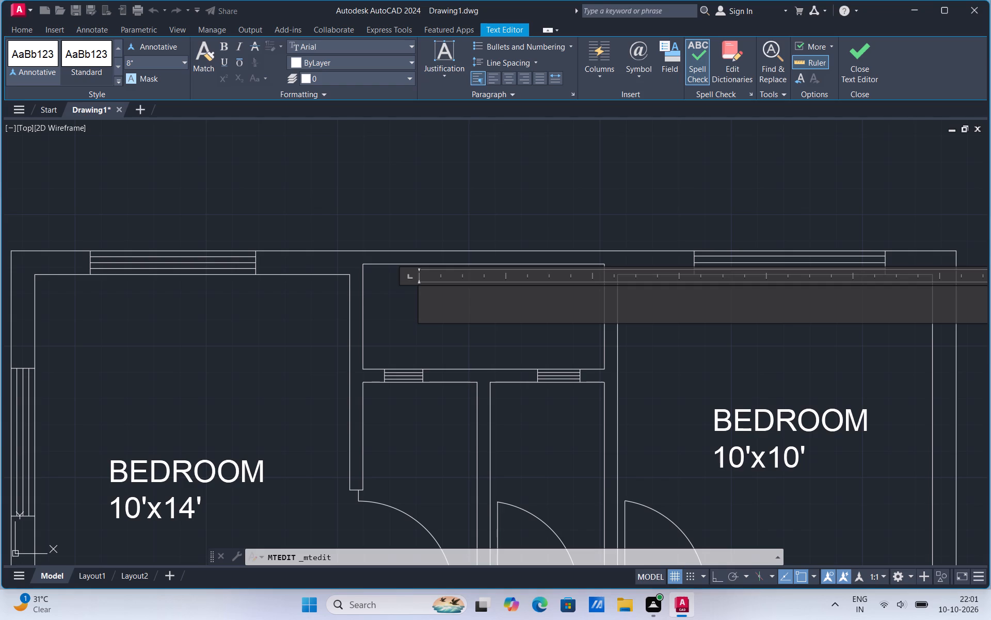
{"action": "key", "text": "o"}
{"action": "key", "text": "period"}
{"action": "type", "text": "t."}
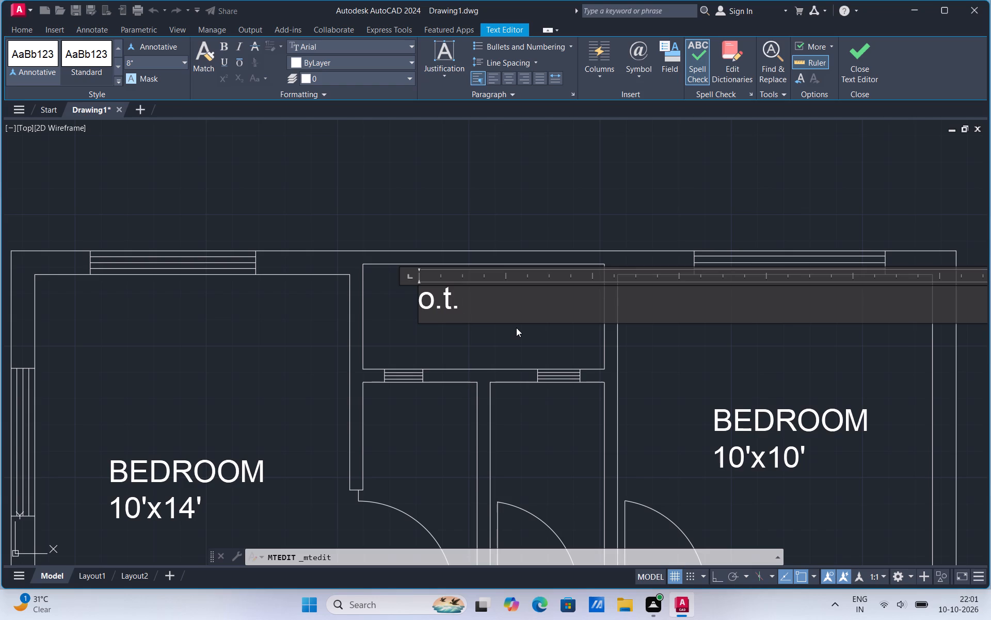
{"action": "key", "text": "s"}
{"action": "key", "text": "BackSpace"}
{"action": "key", "text": "BackSpace"}
{"action": "key", "text": "BackSpace"}
{"action": "key", "text": "t"}
{"action": "key", "text": "comma"}
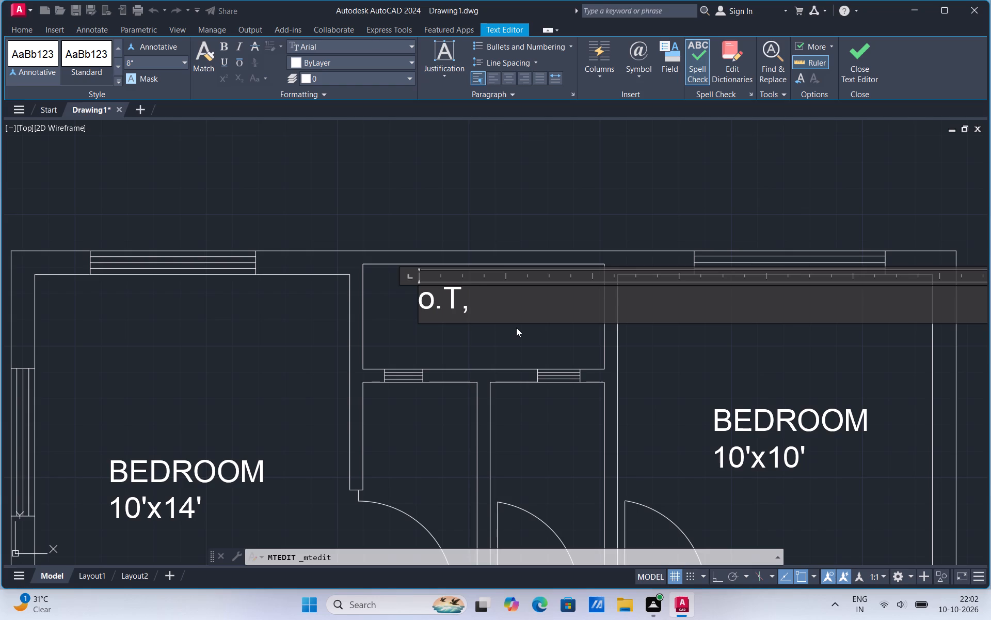
{"action": "key", "text": "BackSpace"}
{"action": "key", "text": "period"}
{"action": "key", "text": "s"}
Add a second line reading 7'10"x3' to the o.T.s label and finish editing it.
{"action": "key", "text": "Return"}
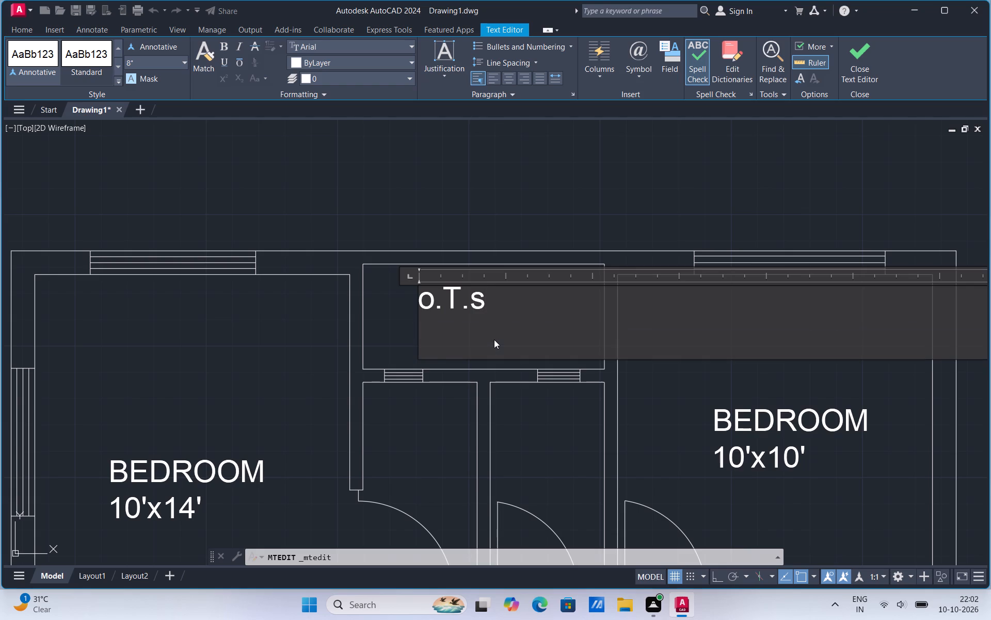
{"action": "type", "text": "7'10"}
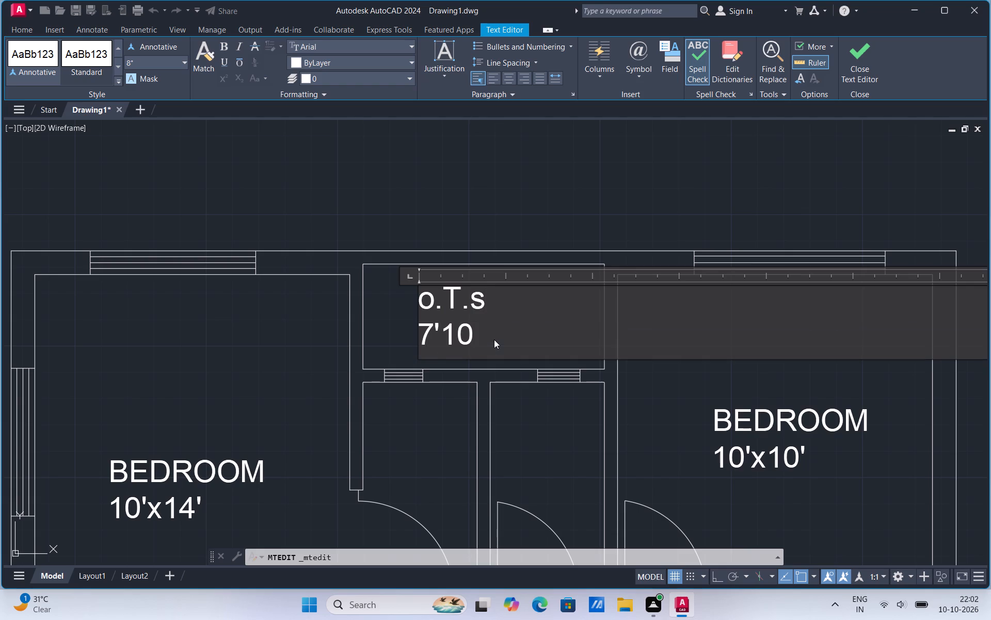
{"action": "type", "text": "\"x"}
{"action": "type", "text": "3'"}
{"action": "left_click", "coordinate": [468, 211]}
Copy the o.T.s label into the left of the two small rooms directly below the top enclosure.
{"action": "scroll", "coordinate": [373, 266], "scroll_direction": "down", "scroll_amount": 2}
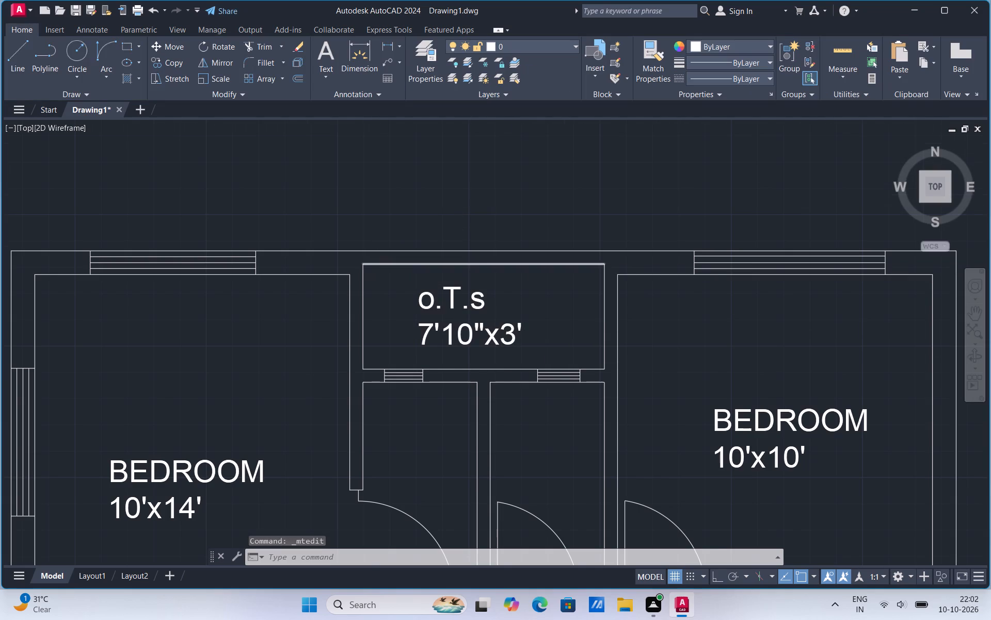
{"action": "scroll", "coordinate": [403, 327], "scroll_direction": "up", "scroll_amount": 1}
{"action": "left_click", "coordinate": [413, 260]}
{"action": "right_click", "coordinate": [413, 260]}
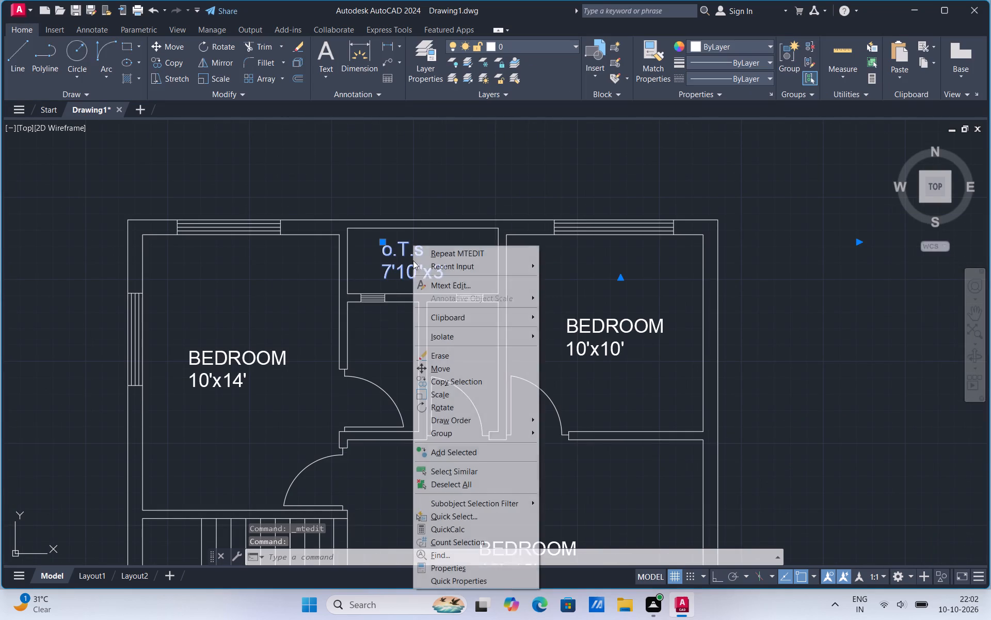
{"action": "left_click", "coordinate": [453, 384]}
{"action": "left_click", "coordinate": [413, 269]}
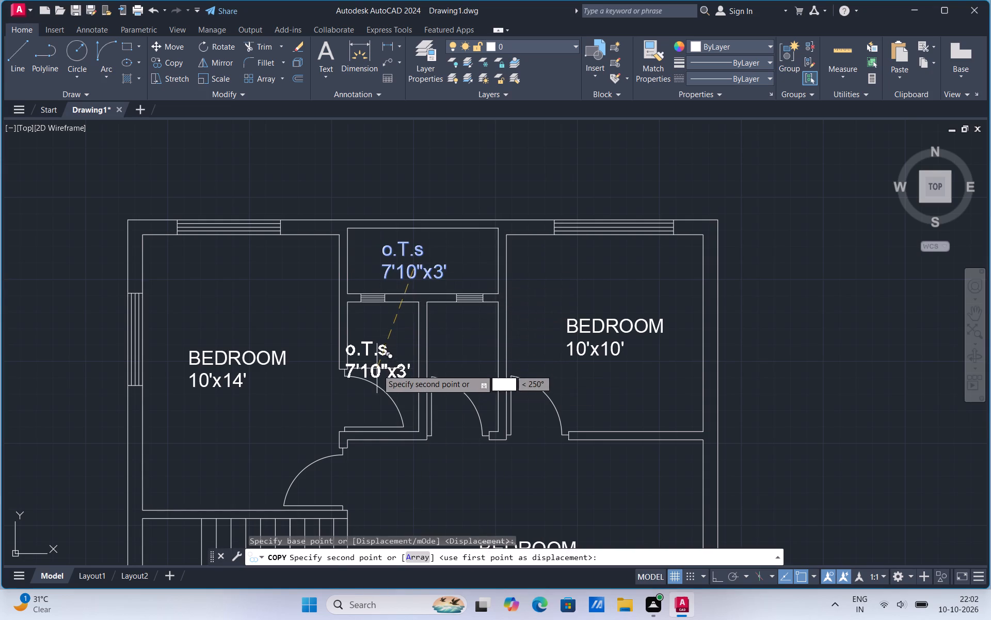
{"action": "scroll", "coordinate": [383, 368], "scroll_direction": "up", "scroll_amount": 1}
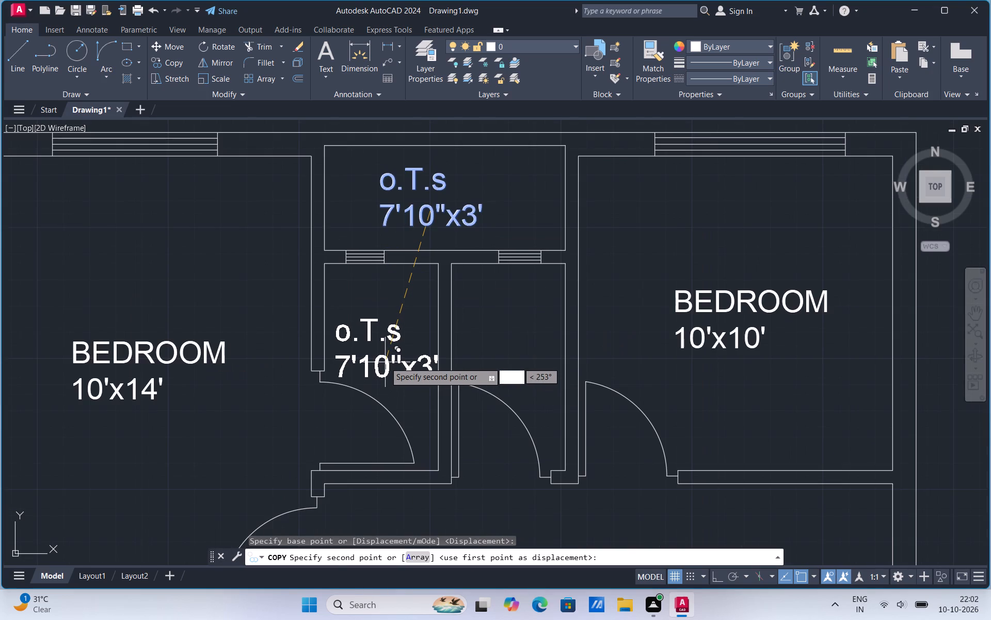
{"action": "left_click", "coordinate": [385, 362]}
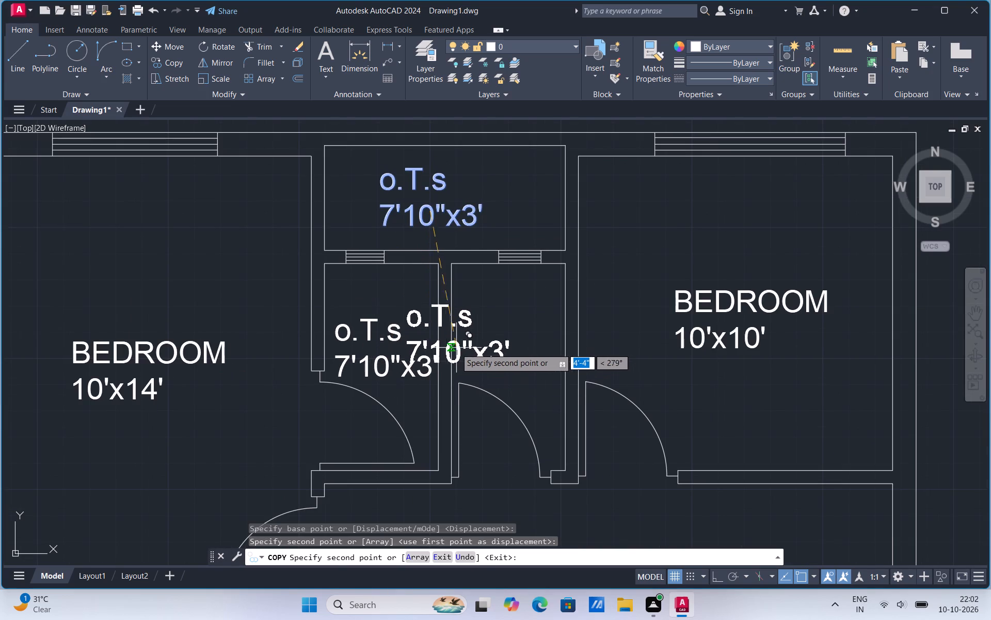
{"action": "key", "text": "Escape"}
Scale the copied label down within the left small room, to a text height of about 6".
{"action": "left_click", "coordinate": [411, 364]}
{"action": "right_click", "coordinate": [411, 364]}
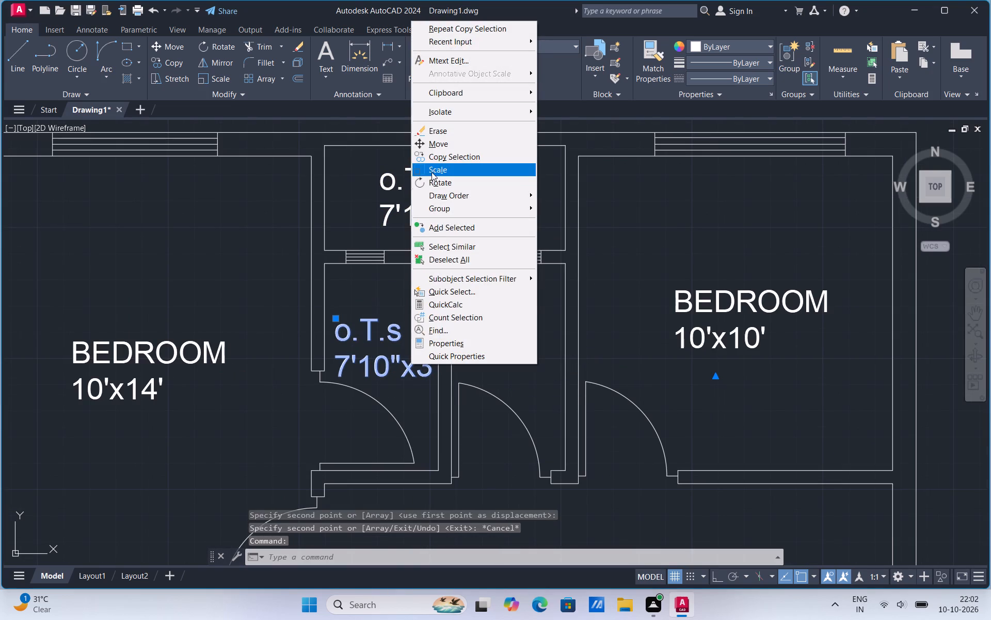
{"action": "left_click", "coordinate": [433, 169]}
{"action": "left_click", "coordinate": [371, 297]}
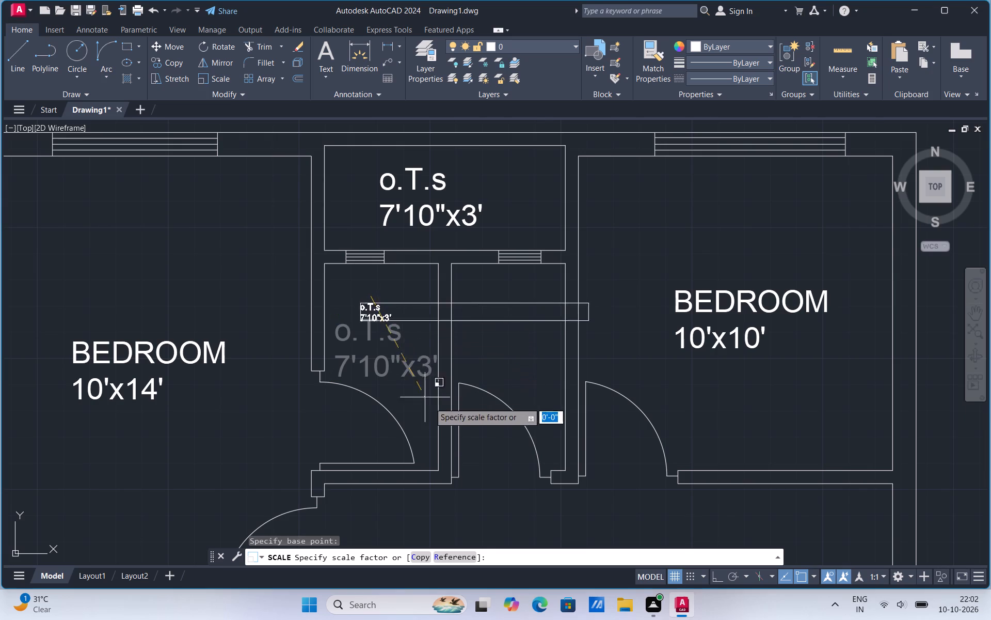
{"action": "left_click", "coordinate": [528, 510]}
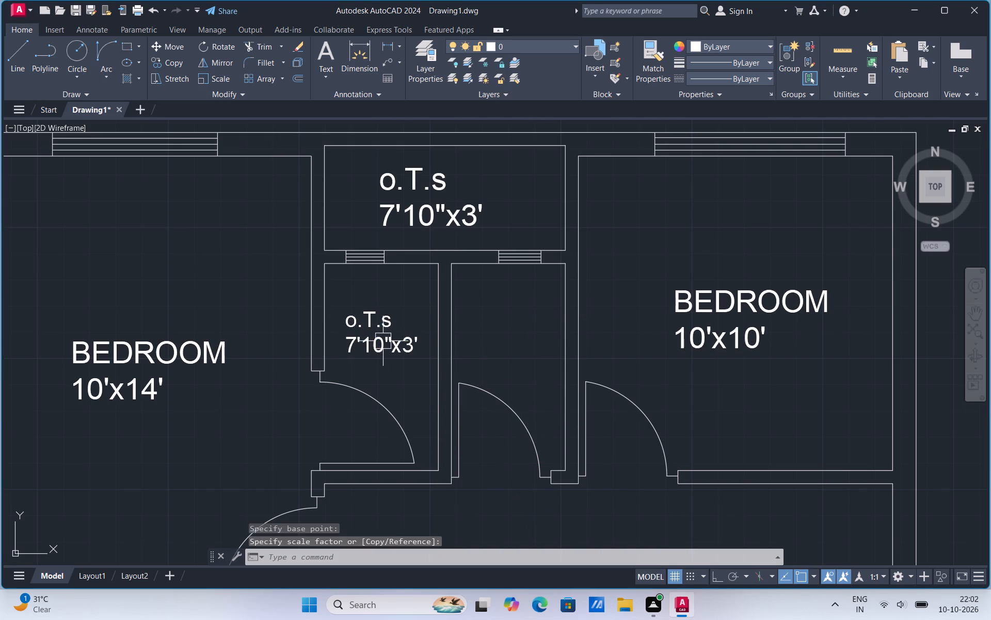
Change the name line of the left small room's label to BATH in capitals.
{"action": "double_click", "coordinate": [383, 341]}
{"action": "left_click", "coordinate": [396, 321]}
{"action": "key", "text": "BackSpace"}
{"action": "key", "text": "BackSpace"}
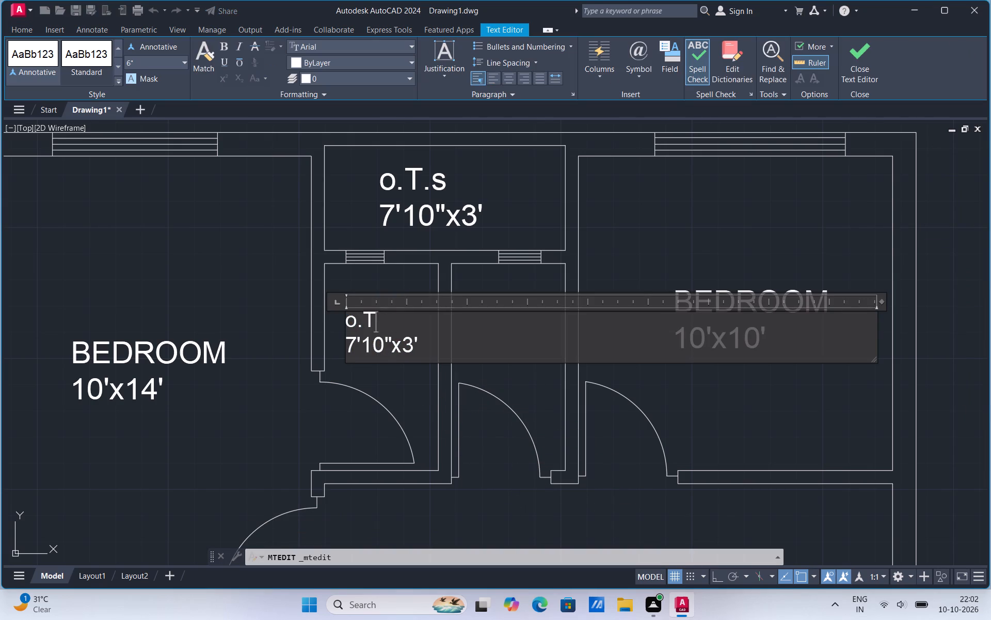
{"action": "key", "text": "BackSpace"}
{"action": "key", "text": "BackSpace"}
{"action": "key", "text": "BackSpace"}
{"action": "type", "text": "ba"}
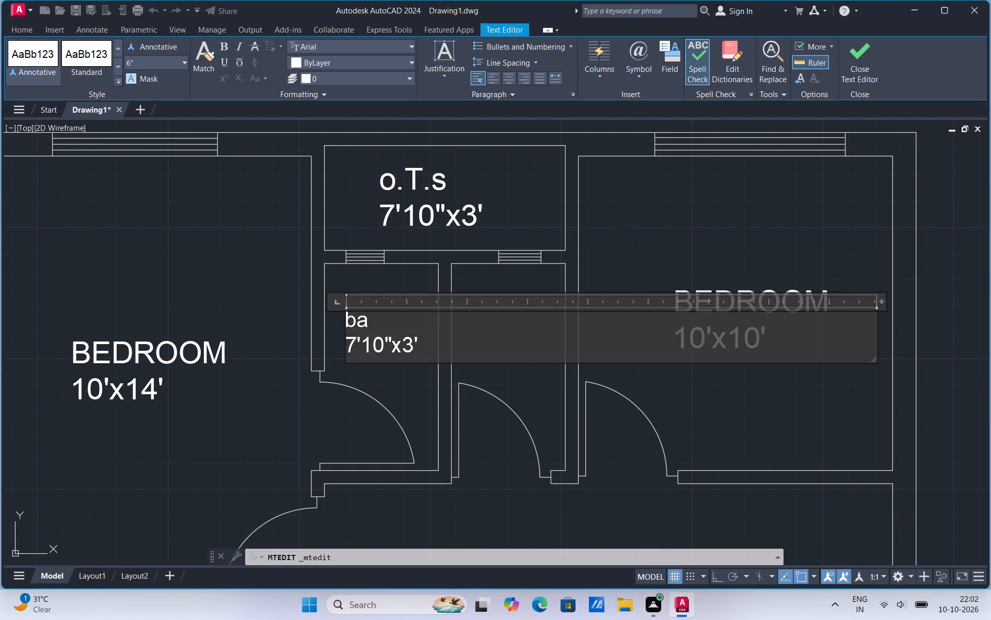
{"action": "type", "text": "th"}
{"action": "key", "text": "BackSpace"}
{"action": "key", "text": "BackSpace"}
{"action": "key", "text": "BackSpace"}
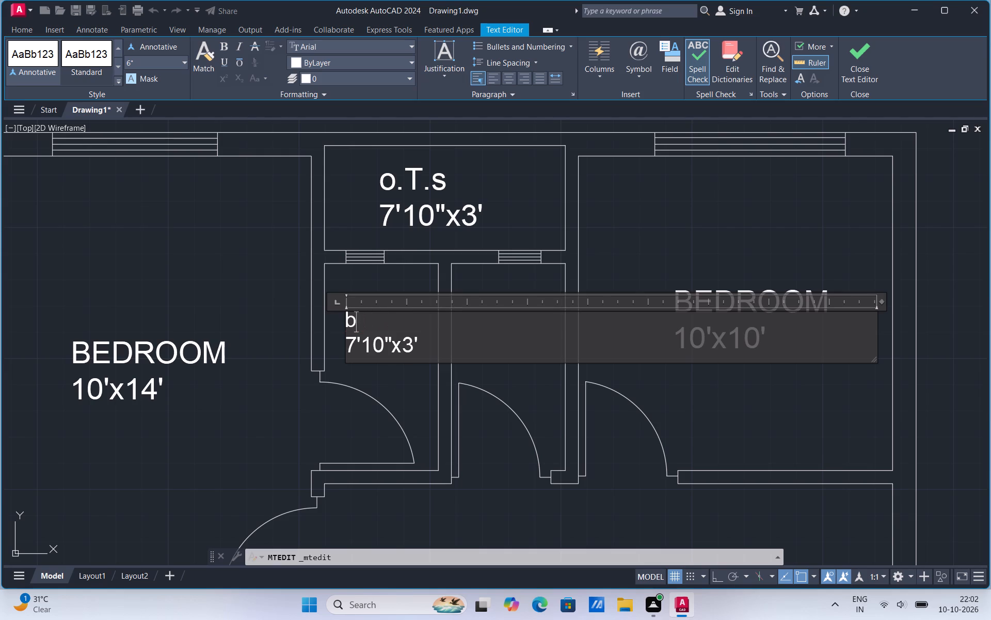
{"action": "key", "text": "BackSpace"}
{"action": "type", "text": "BATH"}
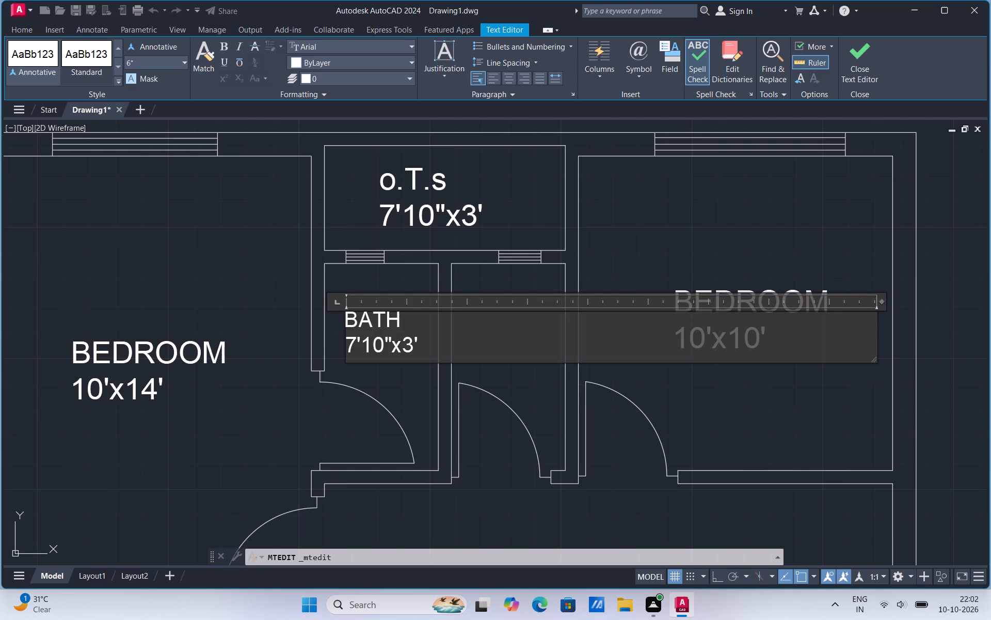
Replace the dimension line of the left small room's BATH label with 3'6"X7'1" and finish editing it.
{"action": "left_click", "coordinate": [424, 348]}
{"action": "key", "text": "BackSpace"}
{"action": "key", "text": "BackSpace"}
{"action": "key", "text": "BackSpace"}
{"action": "key", "text": "BackSpace"}
{"action": "key", "text": "BackSpace"}
{"action": "key", "text": "BackSpace"}
{"action": "key", "text": "BackSpace"}
{"action": "key", "text": "BackSpace"}
{"action": "type", "text": "346"}
{"action": "key", "text": "shift+quotedbl"}
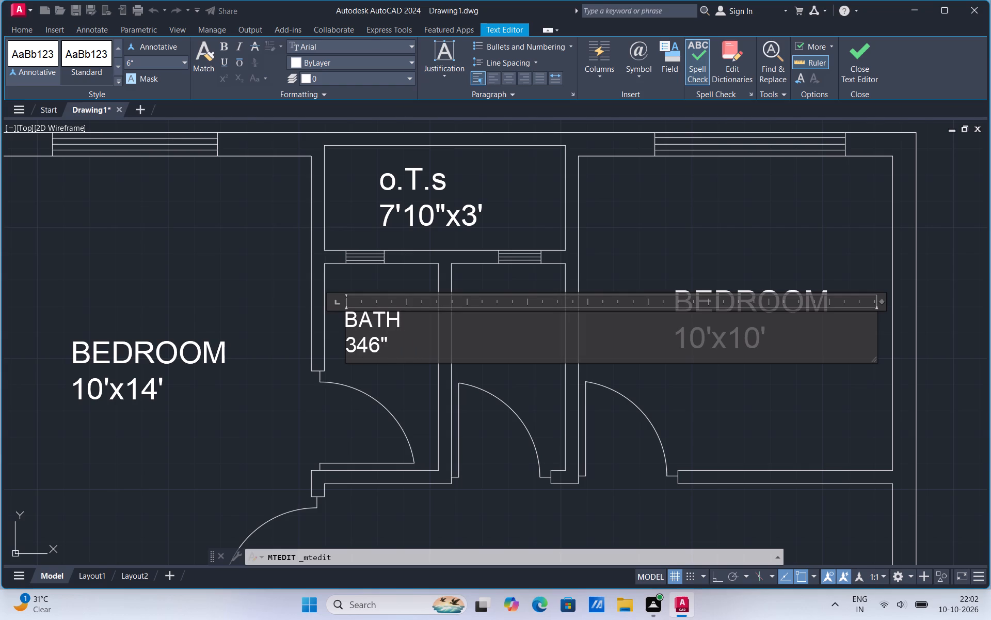
{"action": "key", "text": "BackSpace"}
{"action": "key", "text": "BackSpace"}
{"action": "key", "text": "BackSpace"}
{"action": "key", "text": "apostrophe"}
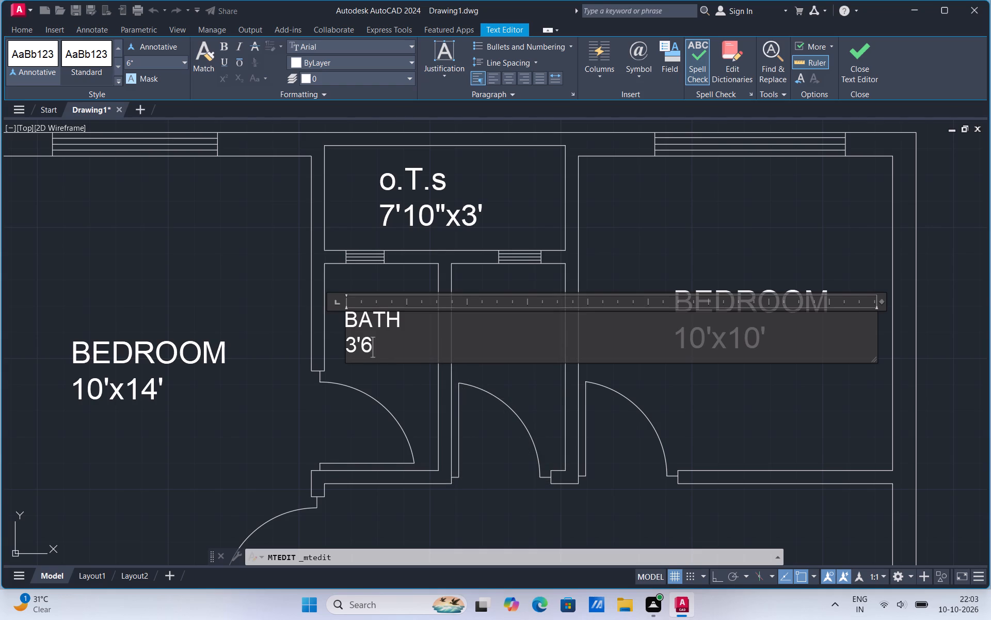
{"action": "key", "text": "6"}
{"action": "key", "text": "shift+quotedbl"}
{"action": "key", "text": "x"}
{"action": "type", "text": "7'"}
{"action": "key", "text": "1"}
{"action": "key", "text": "shift+quotedbl"}
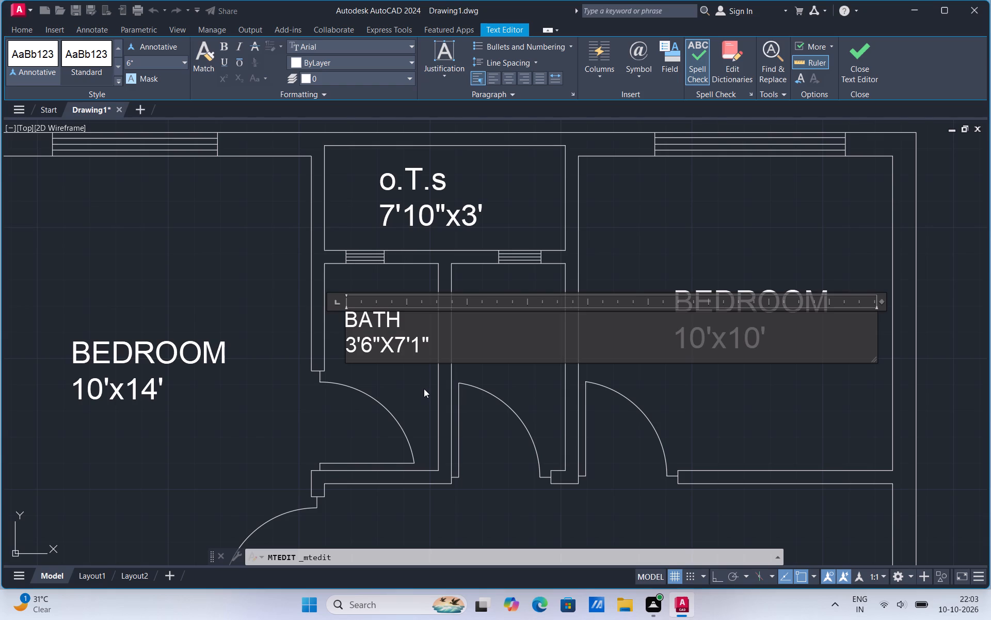
{"action": "left_click", "coordinate": [413, 399]}
Copy the BATH label with its dimensions into the adjacent small room to its right.
{"action": "left_click", "coordinate": [393, 350]}
{"action": "right_click", "coordinate": [393, 350]}
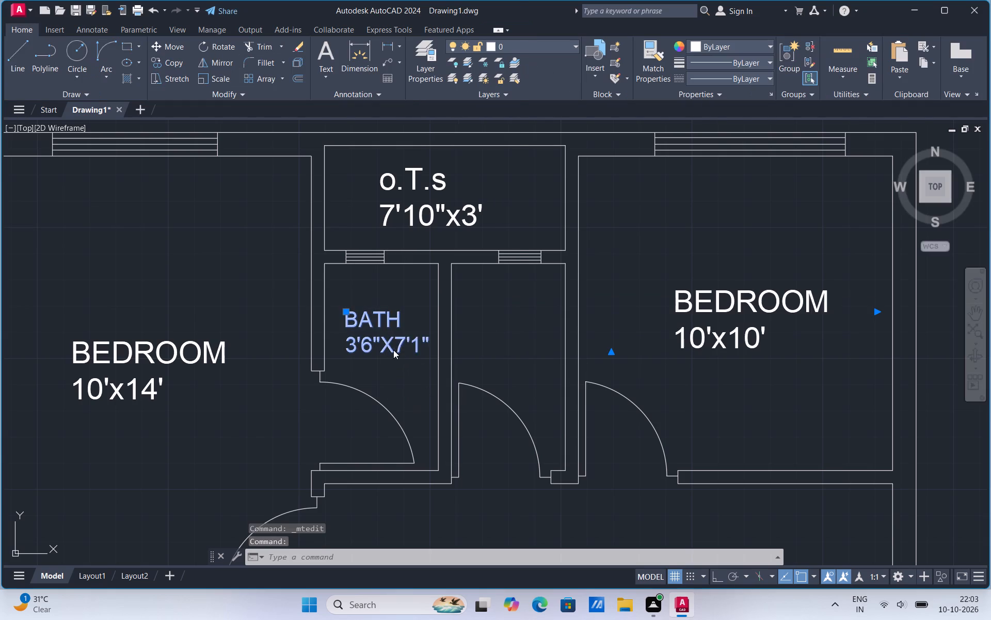
{"action": "left_click", "coordinate": [428, 145]}
{"action": "left_click", "coordinate": [397, 312]}
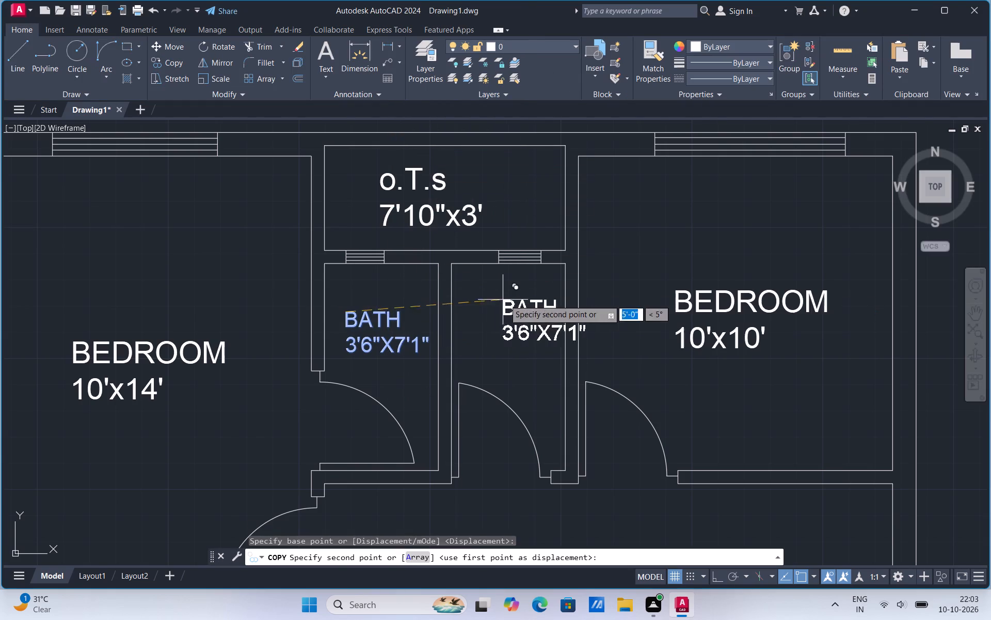
{"action": "left_click", "coordinate": [470, 314]}
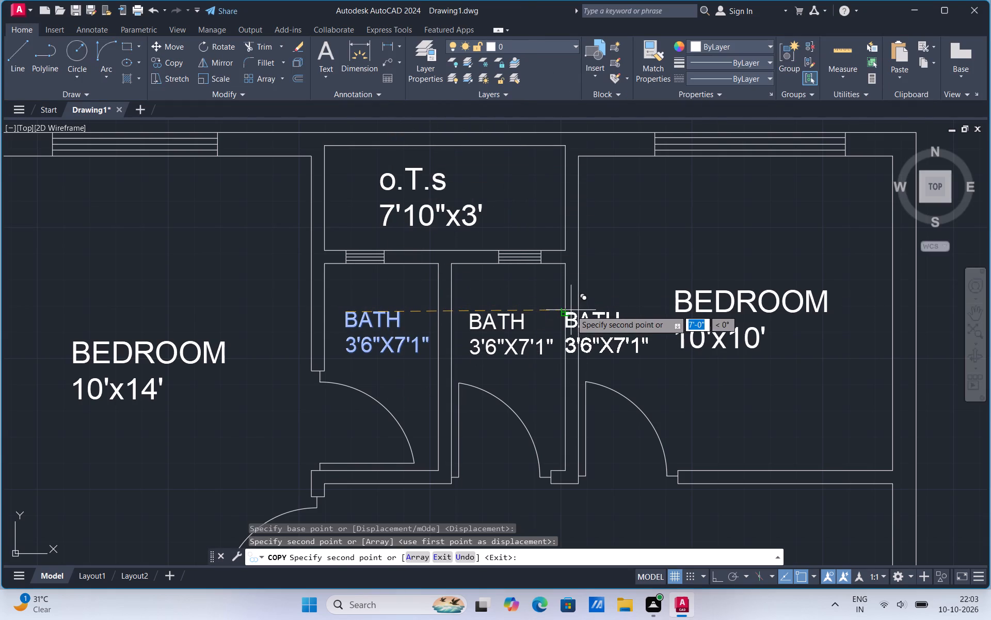
{"action": "key", "text": "Escape"}
{"action": "double_click", "coordinate": [539, 345]}
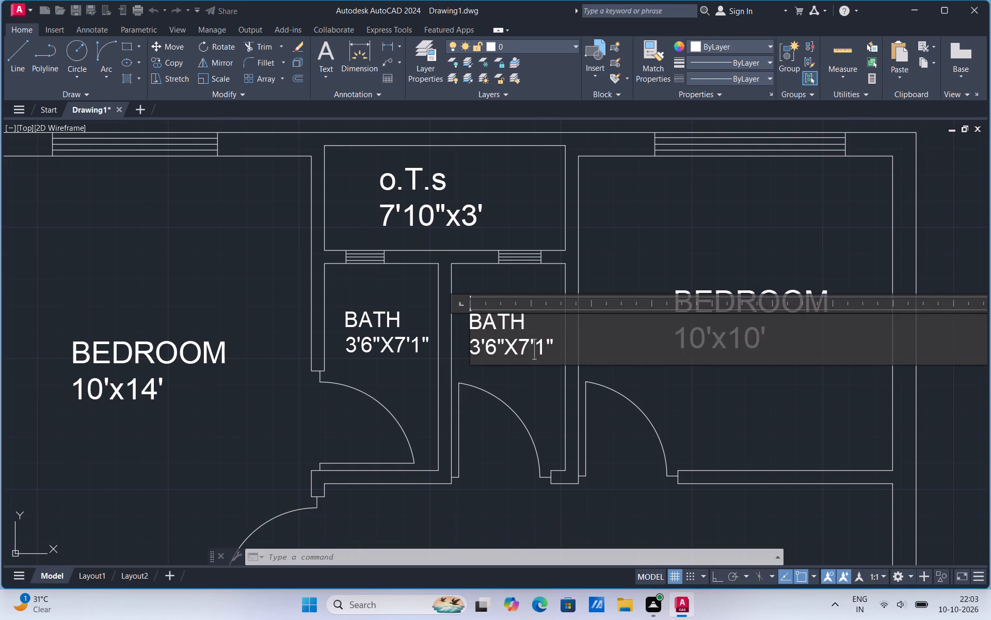
{"action": "left_click", "coordinate": [539, 366]}
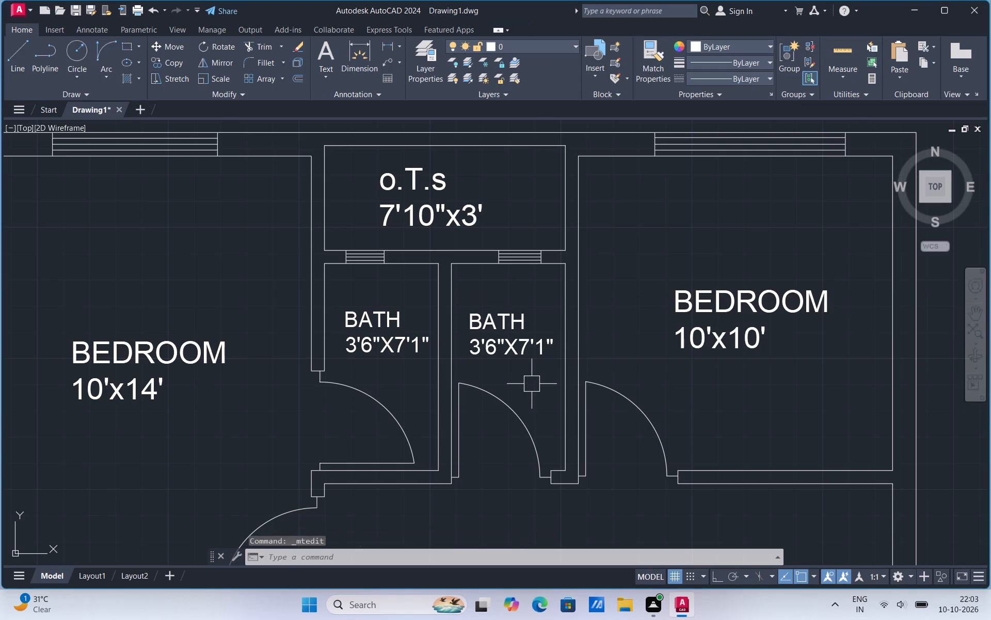
Change the name line of the BEDROOM label in the large central room beside the staircase to LIVING.
{"action": "scroll", "coordinate": [415, 366], "scroll_direction": "down", "scroll_amount": 2}
{"action": "scroll", "coordinate": [520, 478], "scroll_direction": "up", "scroll_amount": 1}
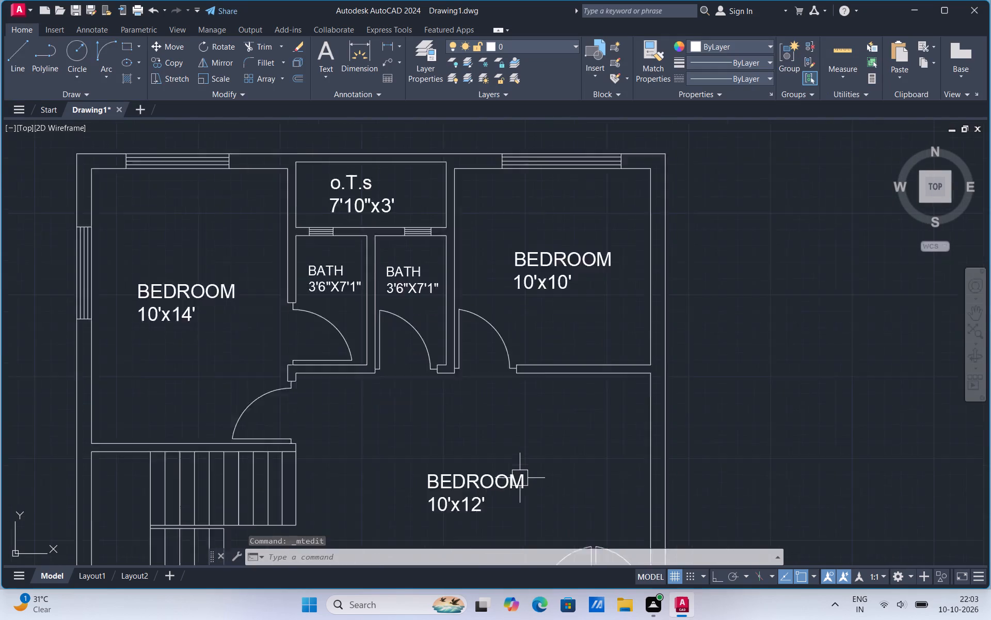
{"action": "scroll", "coordinate": [520, 478], "scroll_direction": "up", "scroll_amount": 1}
{"action": "double_click", "coordinate": [492, 481]}
{"action": "left_click", "coordinate": [530, 479]}
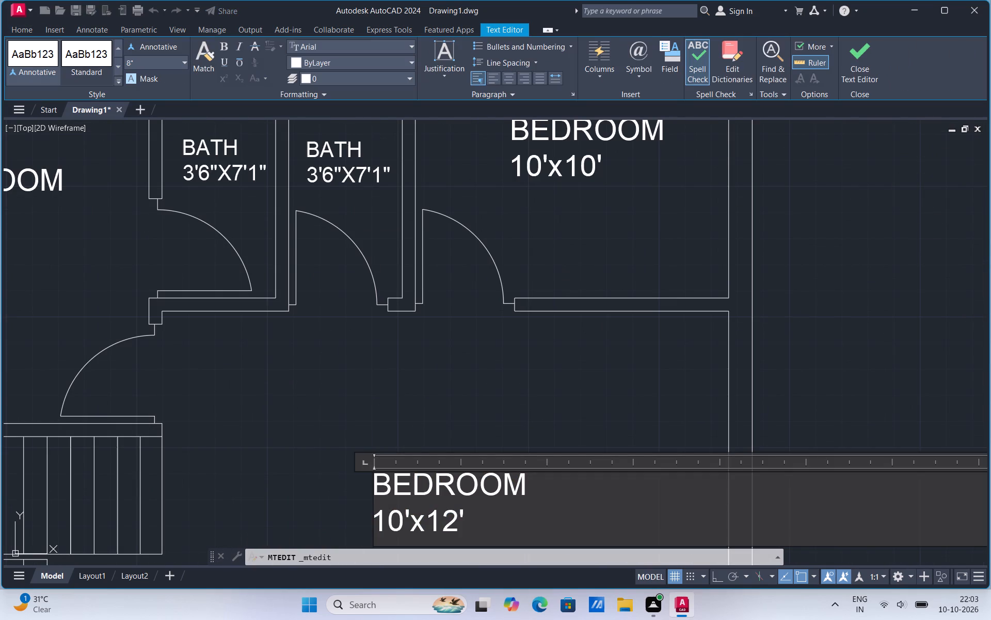
{"action": "key", "text": "BackSpace"}
{"action": "key", "text": "BackSpace"}
{"action": "key", "text": "BackSpace"}
{"action": "key", "text": "BackSpace"}
{"action": "key", "text": "BackSpace"}
{"action": "key", "text": "BackSpace"}
{"action": "key", "text": "BackSpace"}
{"action": "key", "text": "BackSpace"}
{"action": "type", "text": "LIVING"}
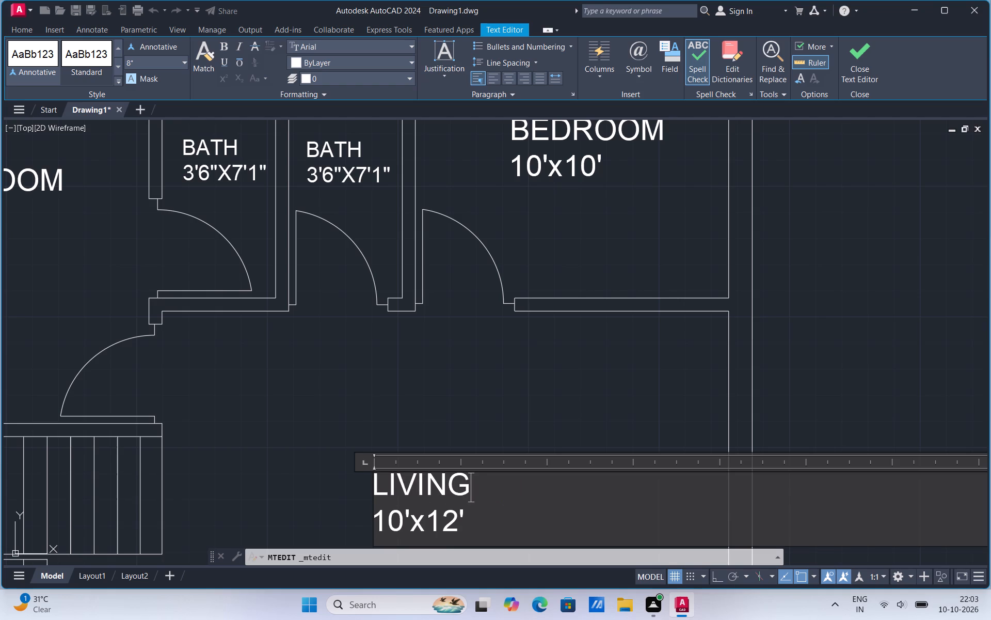
Replace the LIVING label's dimension line with 18'2"X12'2" and finish editing it.
{"action": "left_click", "coordinate": [466, 517]}
{"action": "key", "text": "BackSpace"}
{"action": "key", "text": "BackSpace"}
{"action": "key", "text": "BackSpace"}
{"action": "key", "text": "BackSpace"}
{"action": "key", "text": "BackSpace"}
{"action": "key", "text": "BackSpace"}
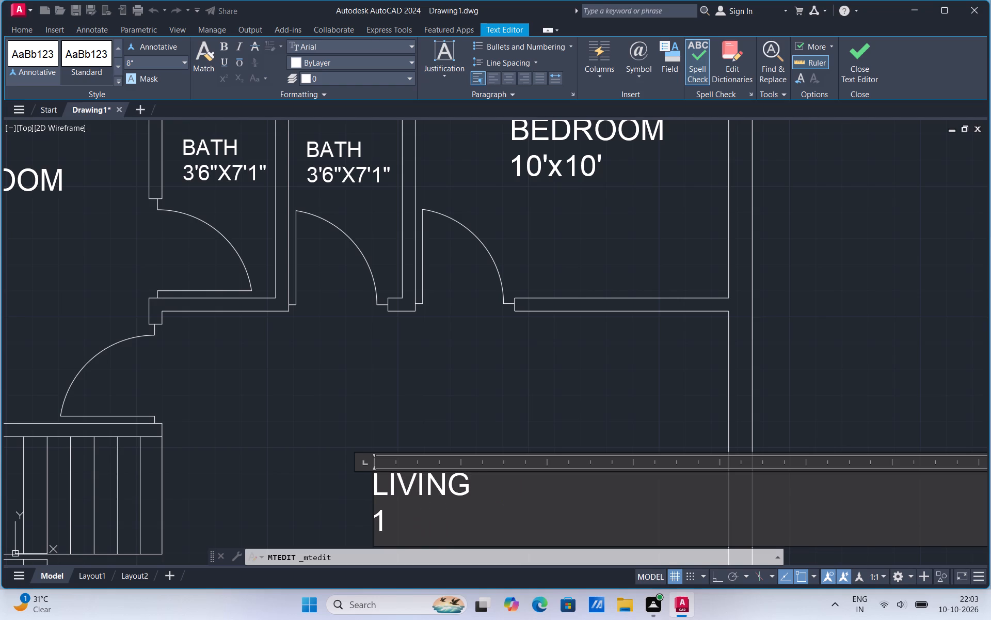
{"action": "type", "text": "8'"}
{"action": "key", "text": "2"}
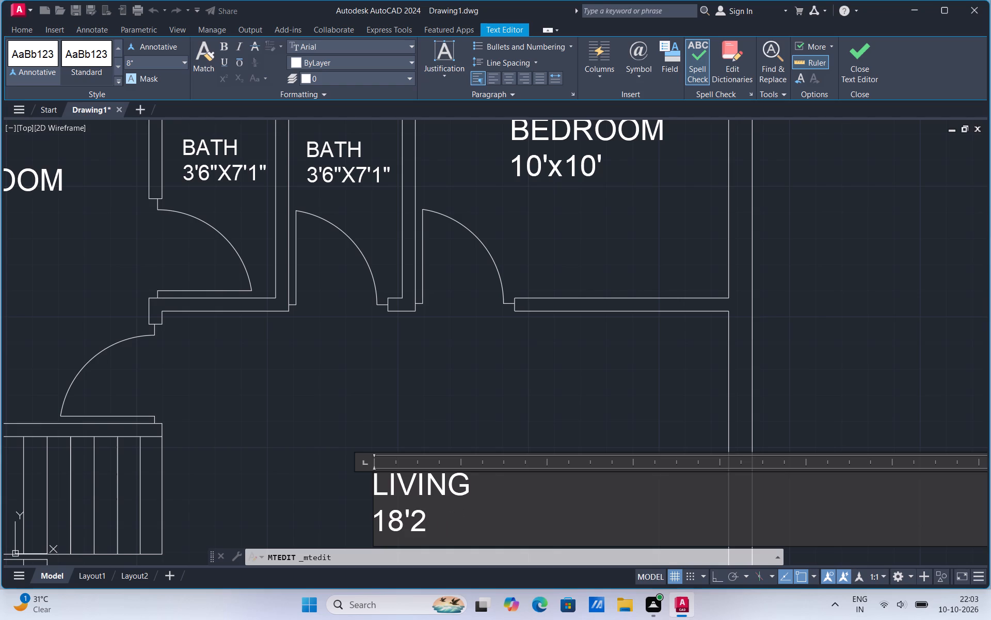
{"action": "key", "text": "shift+quotedbl"}
{"action": "key", "text": "x"}
{"action": "type", "text": "12'"}
{"action": "type", "text": "2\""}
{"action": "left_click", "coordinate": [457, 402]}
Change the name line of the BEDROOM label in the small room directly below the living room to KITCHEN.
{"action": "scroll", "coordinate": [444, 405], "scroll_direction": "down", "scroll_amount": 3}
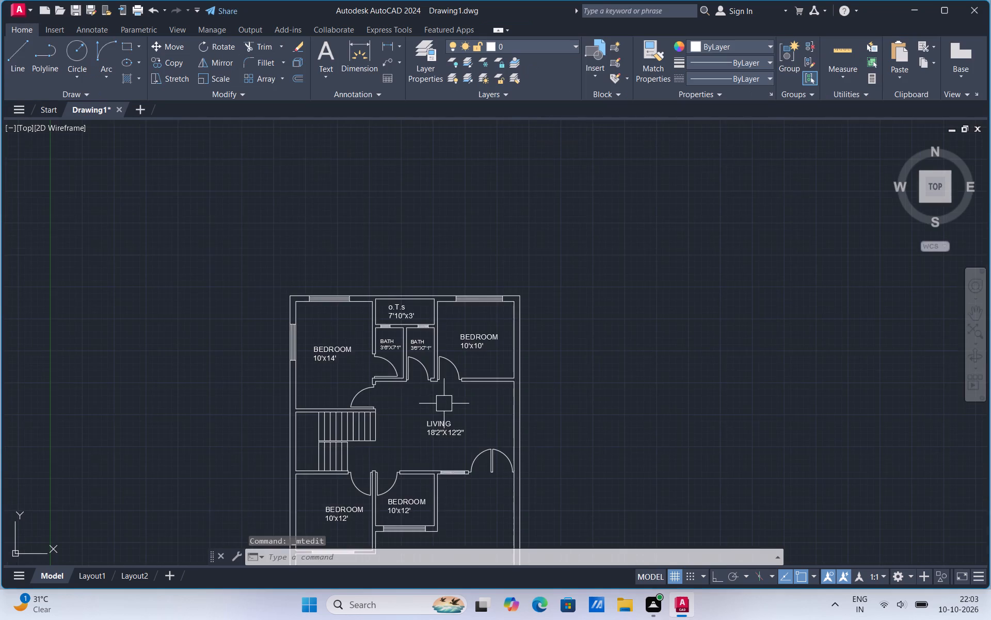
{"action": "scroll", "coordinate": [435, 383], "scroll_direction": "down", "scroll_amount": 1}
{"action": "scroll", "coordinate": [403, 468], "scroll_direction": "up", "scroll_amount": 3}
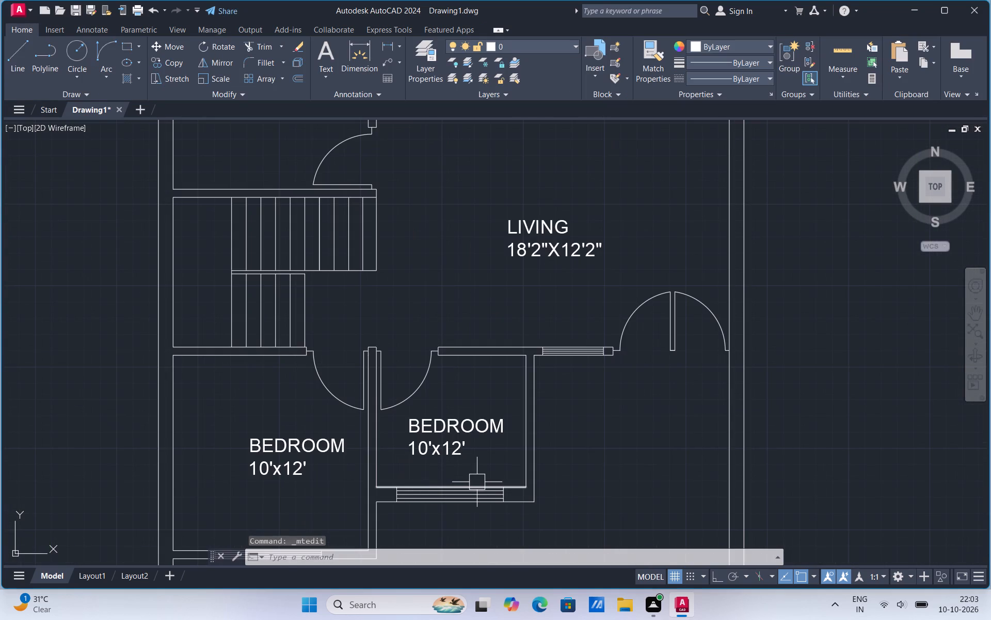
{"action": "double_click", "coordinate": [468, 453]}
{"action": "left_click", "coordinate": [504, 429]}
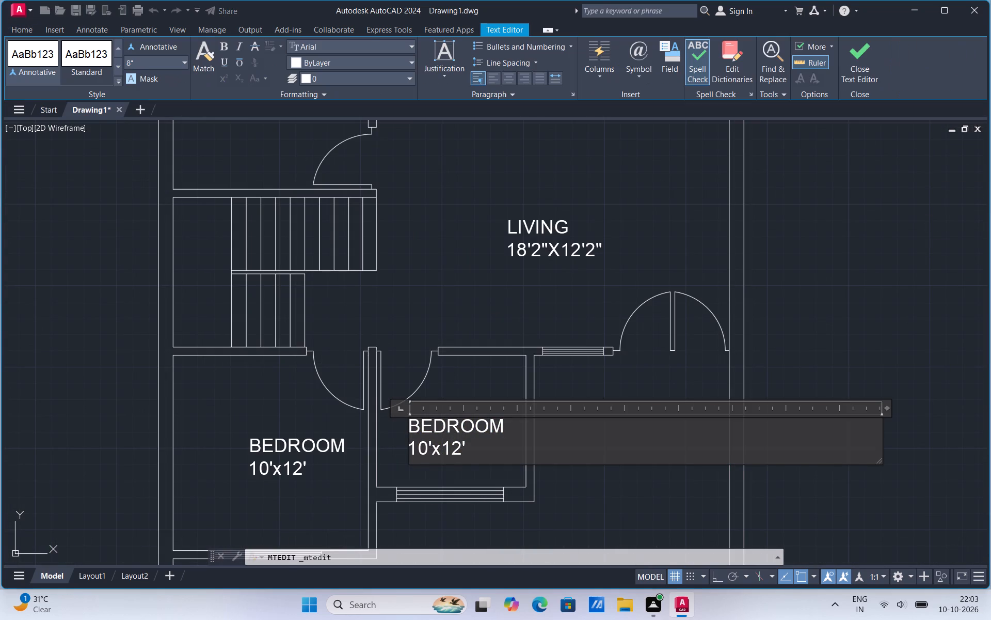
{"action": "key", "text": "BackSpace"}
{"action": "key", "text": "BackSpace"}
{"action": "key", "text": "BackSpace"}
{"action": "key", "text": "BackSpace"}
{"action": "key", "text": "BackSpace"}
{"action": "key", "text": "BackSpace"}
{"action": "key", "text": "BackSpace"}
{"action": "key", "text": "BackSpace"}
{"action": "key", "text": "BackSpace"}
{"action": "key", "text": "BackSpace"}
{"action": "key", "text": "BackSpace"}
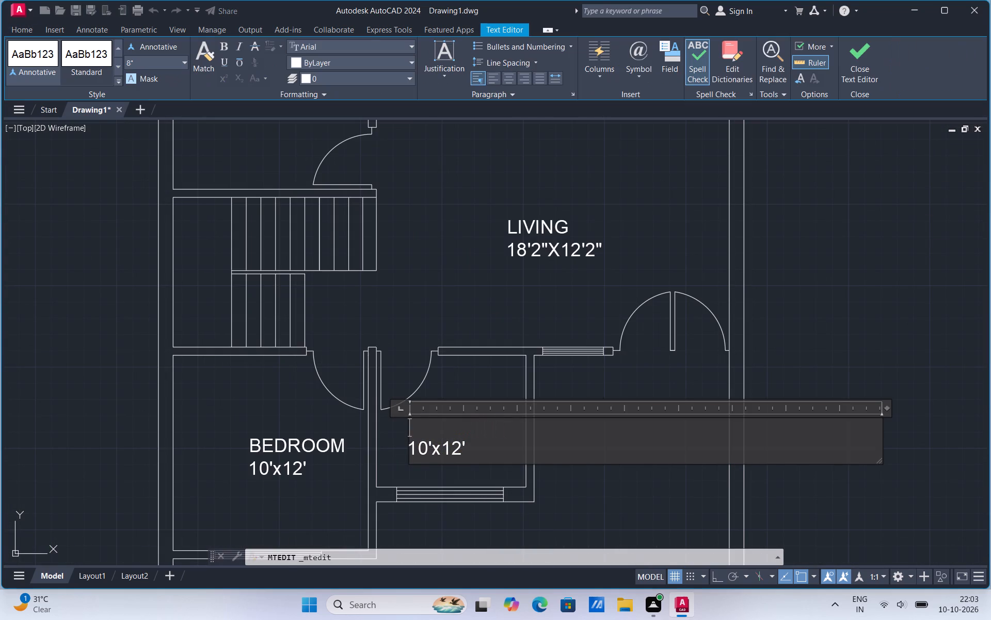
{"action": "type", "text": "KITCHEN"}
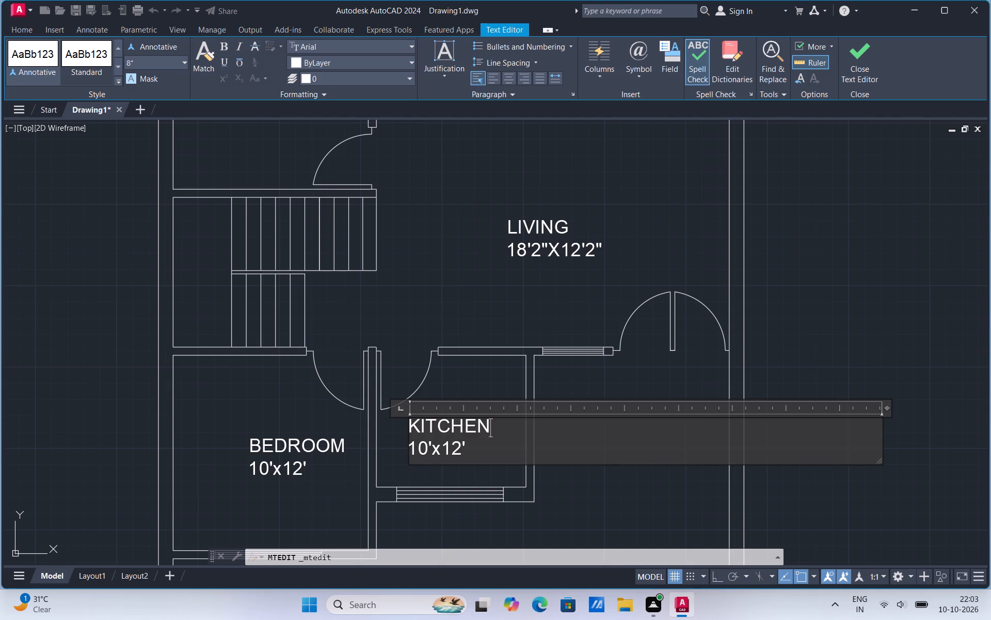
Replace the KITCHEN label's dimension line with 8'11"X7'0" and finish editing it.
{"action": "left_click", "coordinate": [474, 455]}
{"action": "key", "text": "BackSpace"}
{"action": "key", "text": "BackSpace"}
{"action": "key", "text": "BackSpace"}
{"action": "key", "text": "BackSpace"}
{"action": "key", "text": "BackSpace"}
{"action": "key", "text": "BackSpace"}
{"action": "key", "text": "BackSpace"}
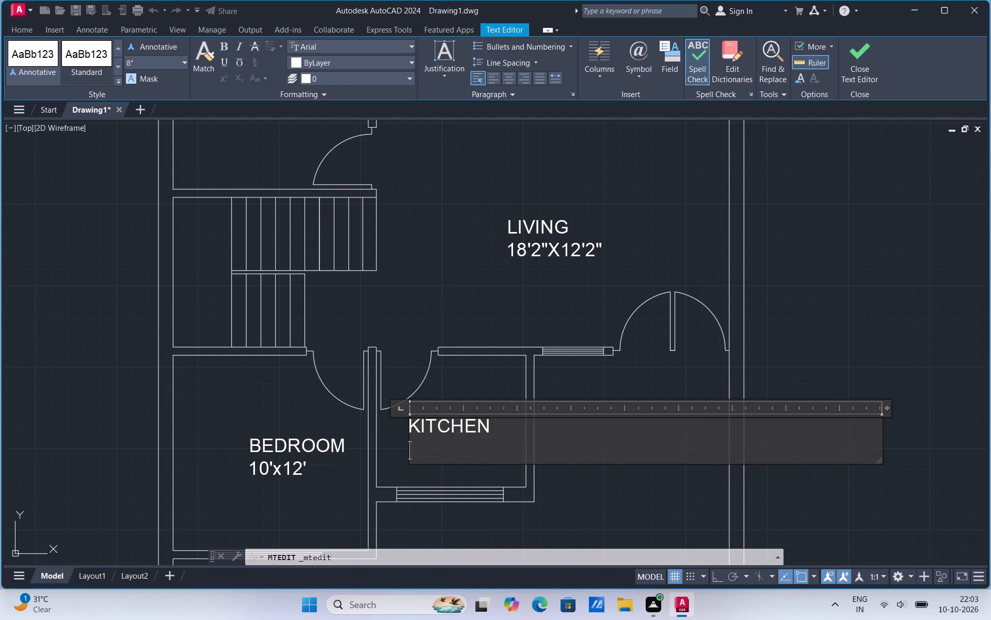
{"action": "type", "text": "8'11\""}
{"action": "key", "text": "x"}
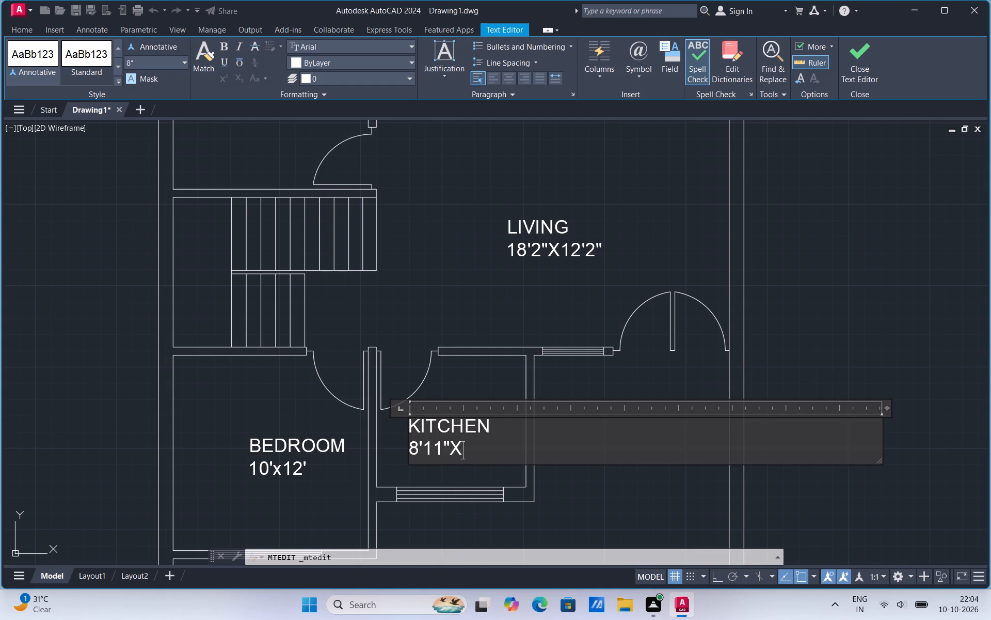
{"action": "type", "text": "7'"}
{"action": "key", "text": "0"}
{"action": "key", "text": "shift+quotedbl"}
{"action": "left_click", "coordinate": [490, 385]}
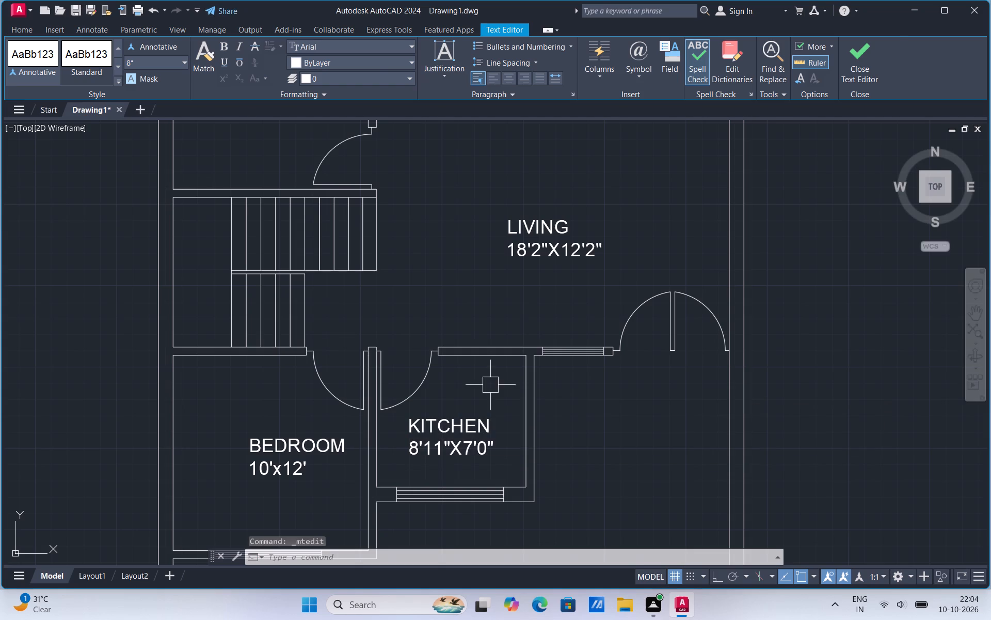
Change the dimension line of the BEDROOM label beside the kitchen to 10'x10' and finish editing it.
{"action": "double_click", "coordinate": [322, 439]}
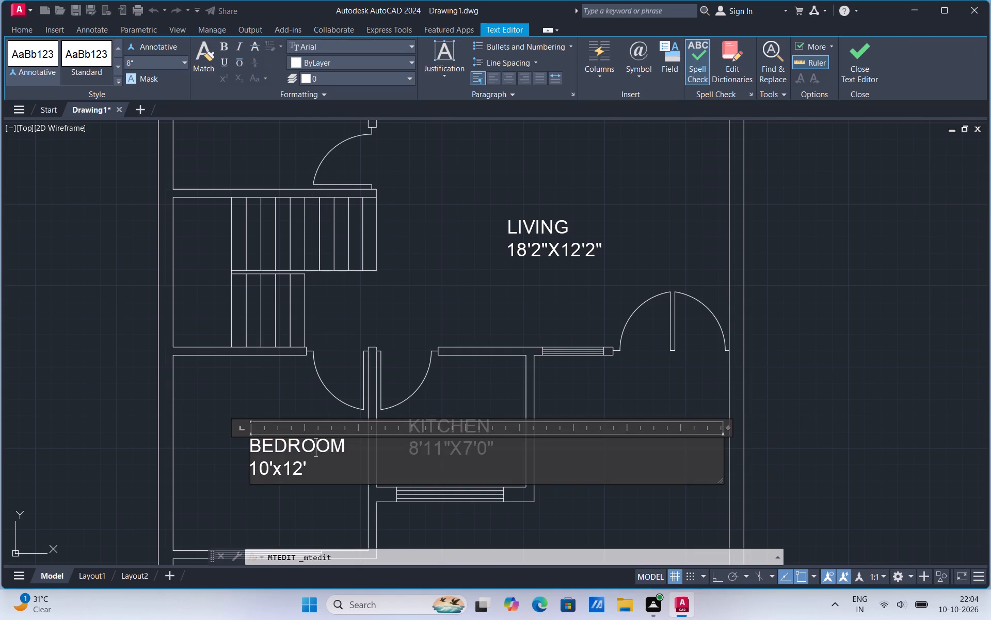
{"action": "left_click", "coordinate": [309, 469]}
{"action": "key", "text": "BackSpace"}
{"action": "key", "text": "BackSpace"}
{"action": "type", "text": "0'"}
{"action": "left_click", "coordinate": [283, 405]}
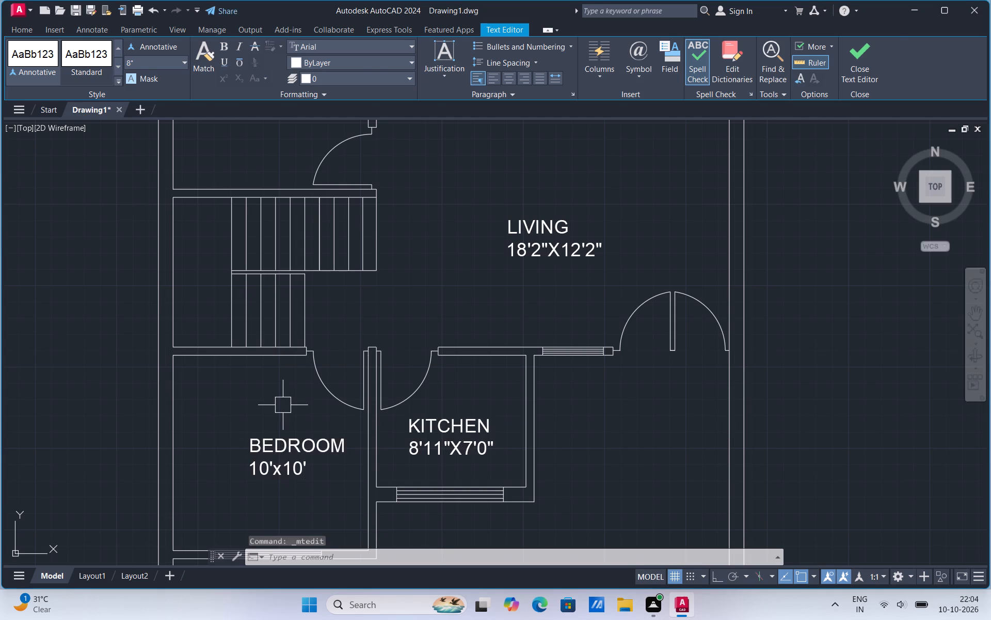
Copy the KITCHEN label into the open area directly below the kitchen window.
{"action": "scroll", "coordinate": [281, 406], "scroll_direction": "down", "scroll_amount": 2}
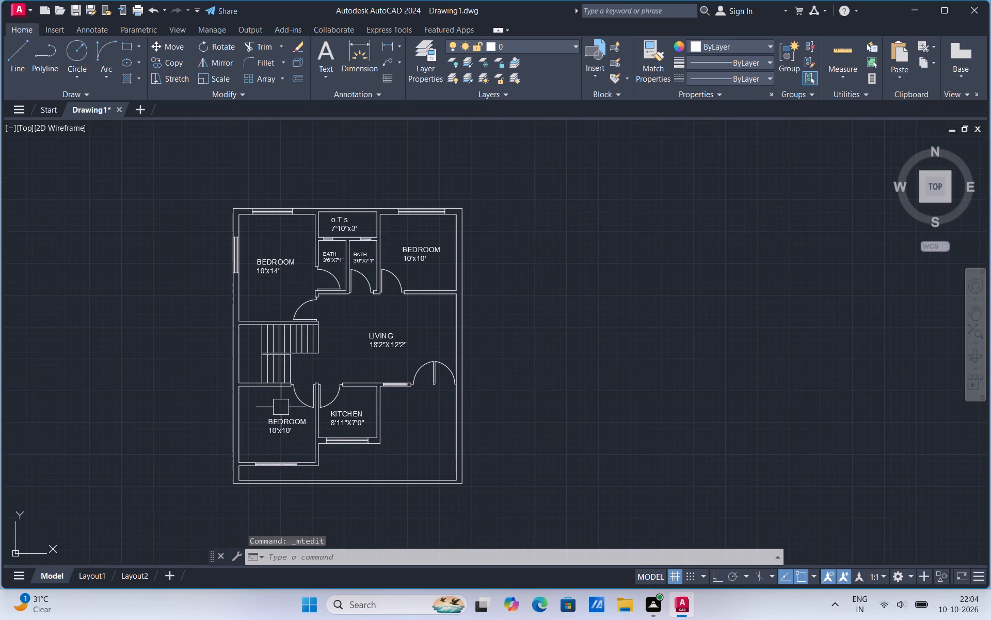
{"action": "scroll", "coordinate": [417, 493], "scroll_direction": "up", "scroll_amount": 1}
{"action": "left_click", "coordinate": [317, 388]}
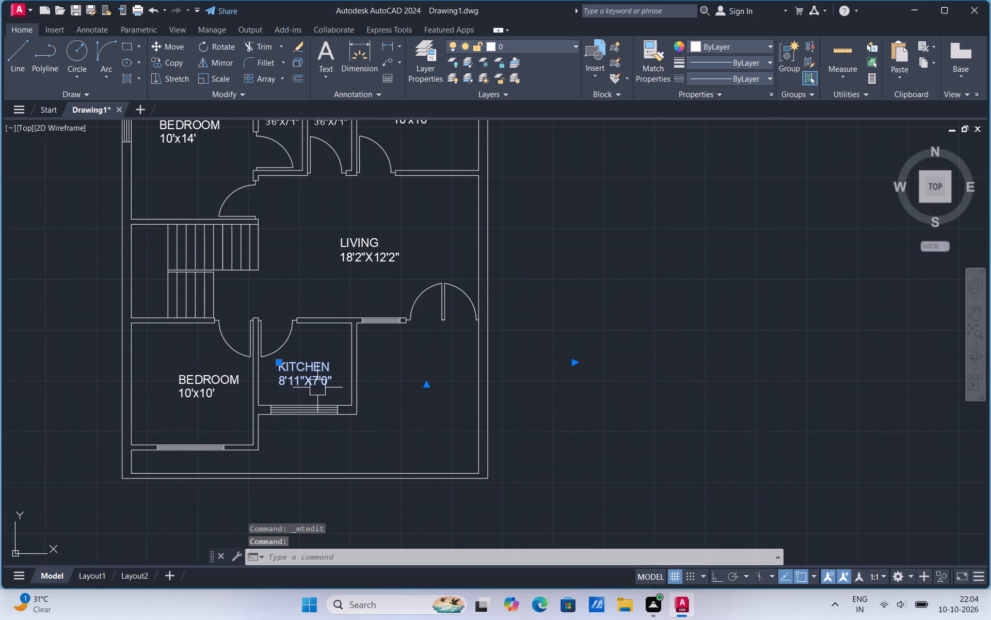
{"action": "right_click", "coordinate": [317, 388]}
{"action": "left_click", "coordinate": [353, 181]}
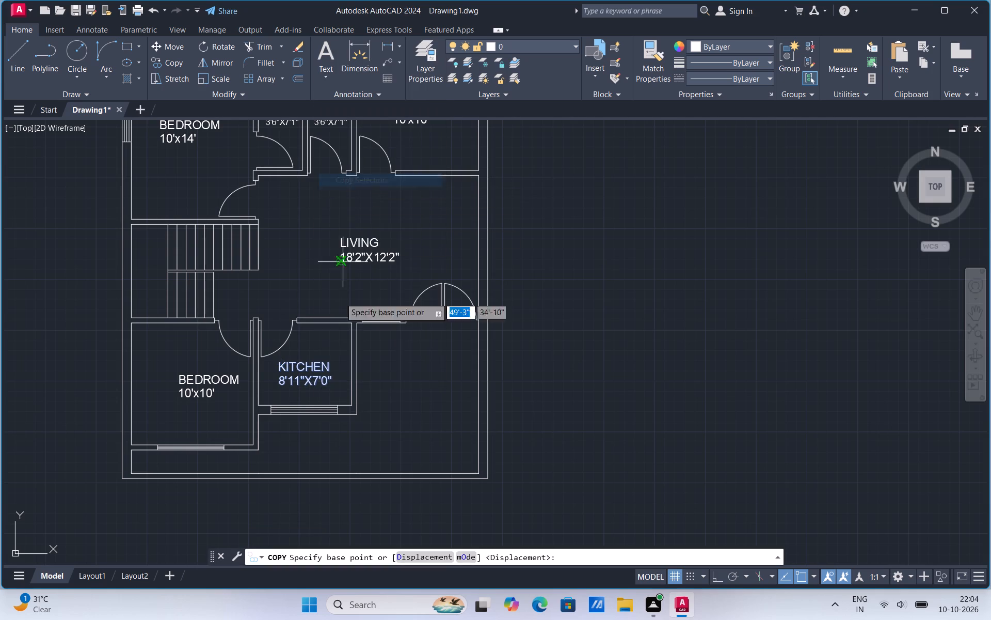
{"action": "scroll", "coordinate": [317, 410], "scroll_direction": "up", "scroll_amount": 1}
{"action": "left_click", "coordinate": [308, 370]}
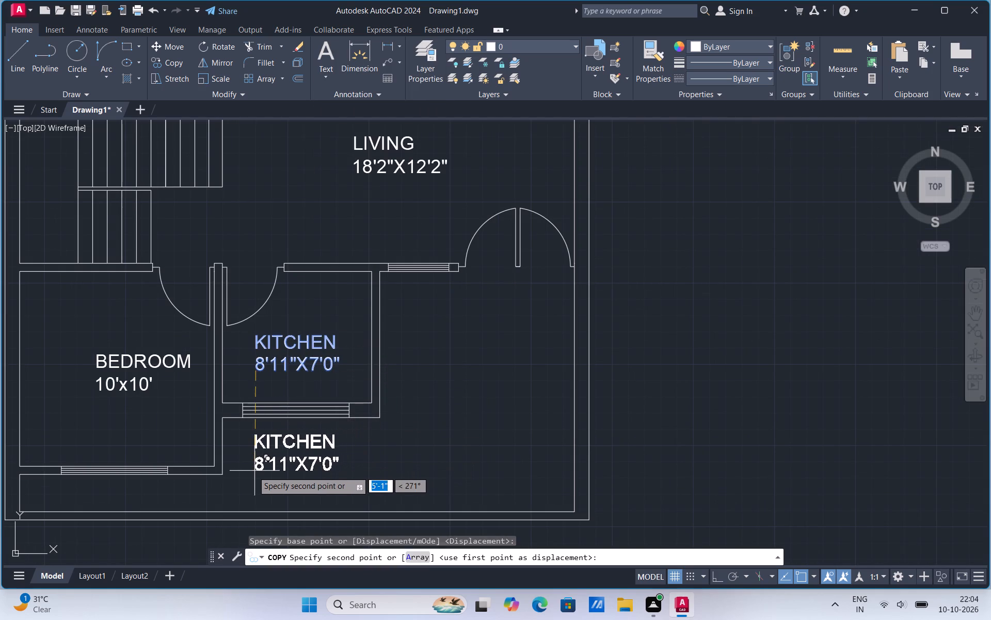
{"action": "left_click", "coordinate": [249, 473]}
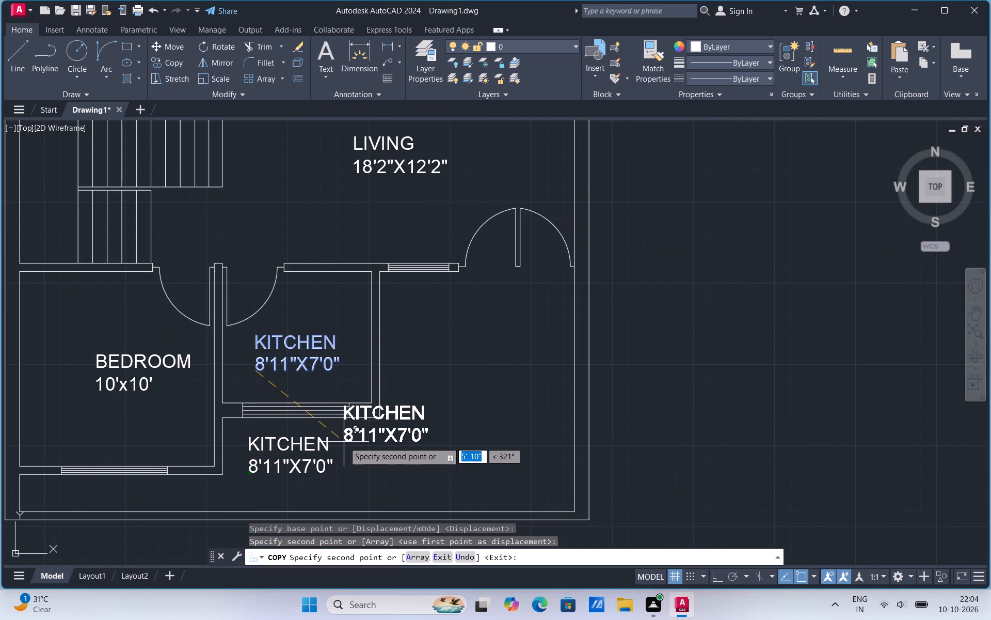
{"action": "key", "text": "Escape"}
Change the name line of the copied KITCHEN label below the kitchen to PORCH.
{"action": "double_click", "coordinate": [311, 462]}
{"action": "left_click", "coordinate": [330, 446]}
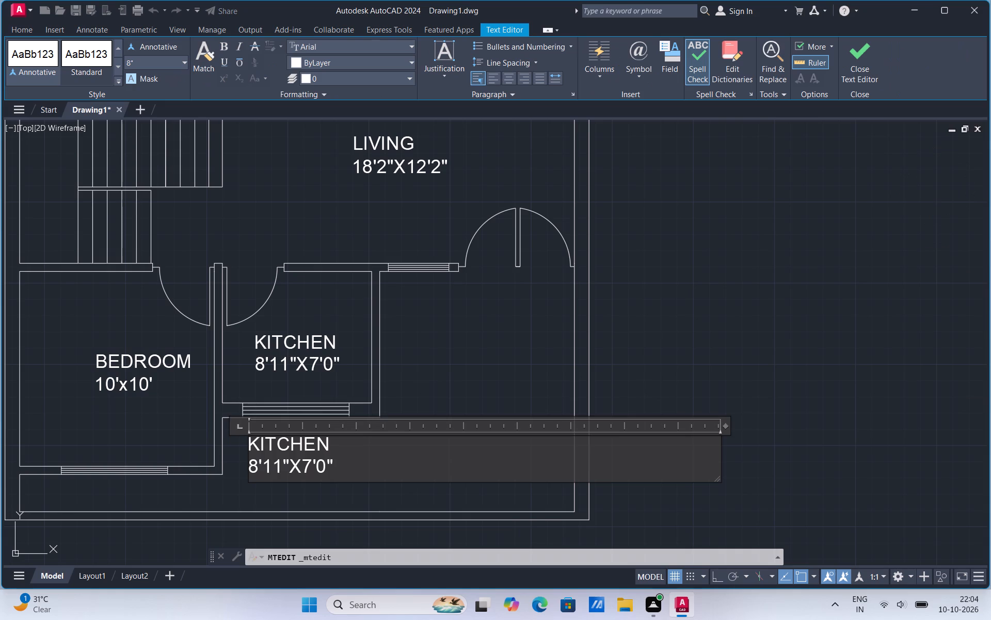
{"action": "key", "text": "BackSpace"}
{"action": "key", "text": "BackSpace"}
{"action": "key", "text": "BackSpace"}
{"action": "key", "text": "BackSpace"}
{"action": "key", "text": "BackSpace"}
{"action": "key", "text": "BackSpace"}
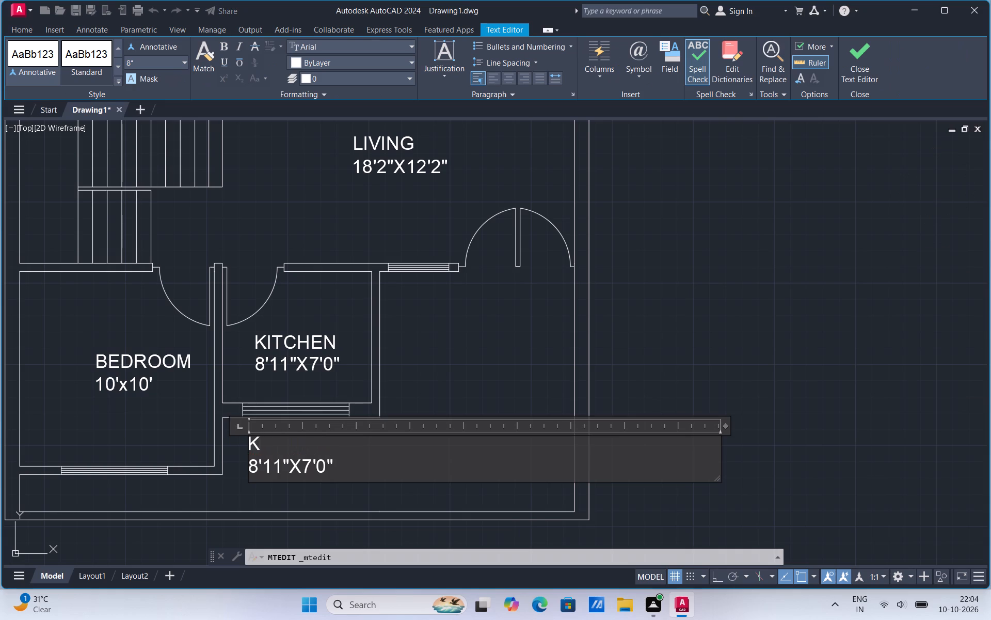
{"action": "key", "text": "BackSpace"}
{"action": "type", "text": "PORTH"}
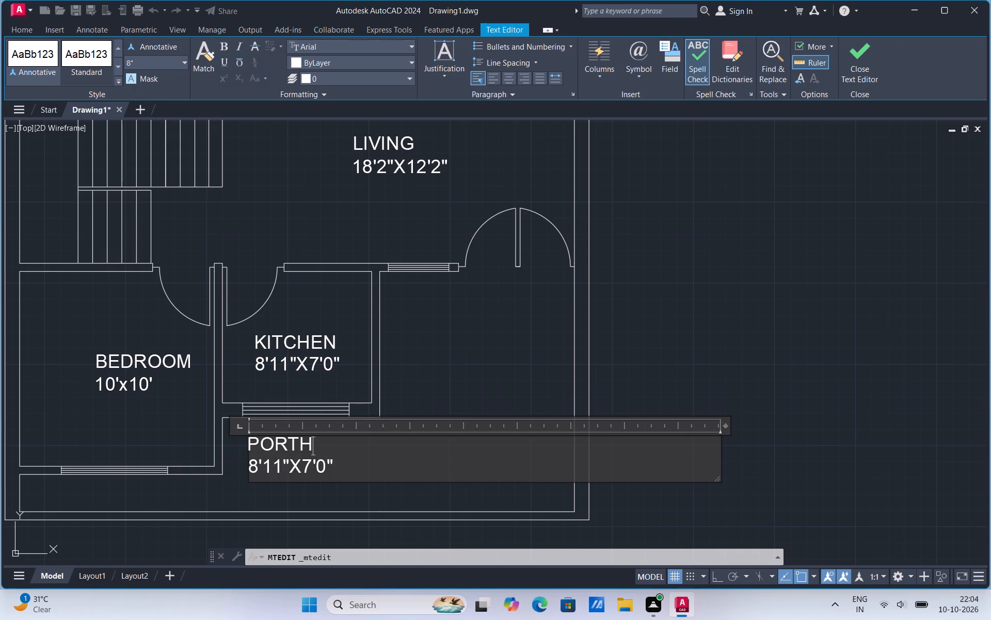
{"action": "key", "text": "BackSpace"}
{"action": "key", "text": "BackSpace"}
{"action": "type", "text": "CH"}
Replace the PORCH label's dimension line with 9'8"X4'10" and finish editing it.
{"action": "left_click", "coordinate": [340, 463]}
{"action": "key", "text": "BackSpace"}
{"action": "key", "text": "BackSpace"}
{"action": "key", "text": "BackSpace"}
{"action": "key", "text": "BackSpace"}
{"action": "key", "text": "BackSpace"}
{"action": "key", "text": "BackSpace"}
{"action": "key", "text": "BackSpace"}
{"action": "key", "text": "BackSpace"}
{"action": "key", "text": "BackSpace"}
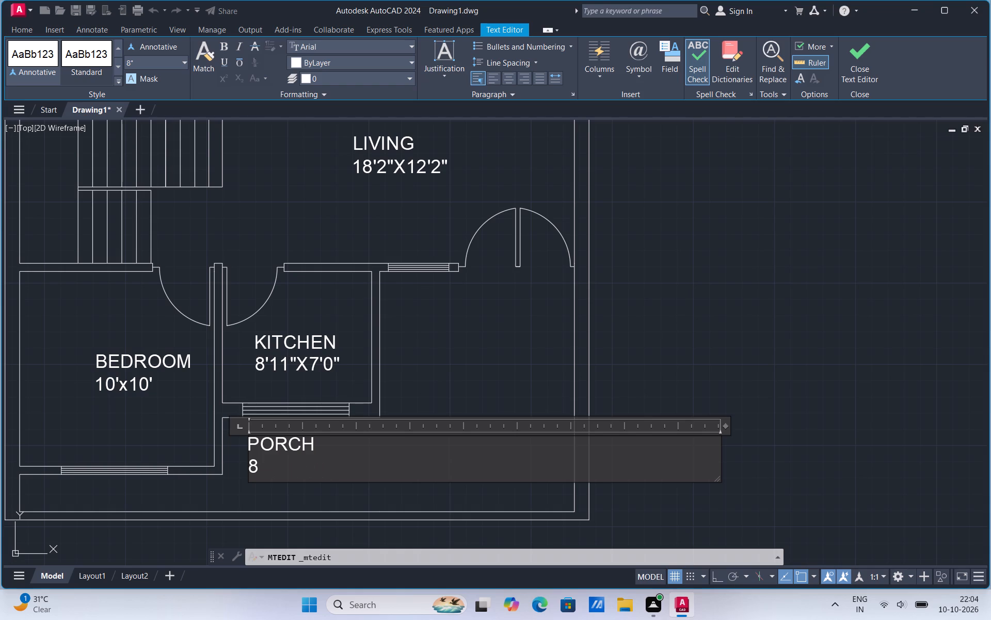
{"action": "key", "text": "BackSpace"}
{"action": "type", "text": "9'"}
{"action": "key", "text": "8"}
{"action": "key", "text": "shift+quotedbl"}
{"action": "key", "text": "x"}
{"action": "type", "text": "4'"}
{"action": "type", "text": "10"}
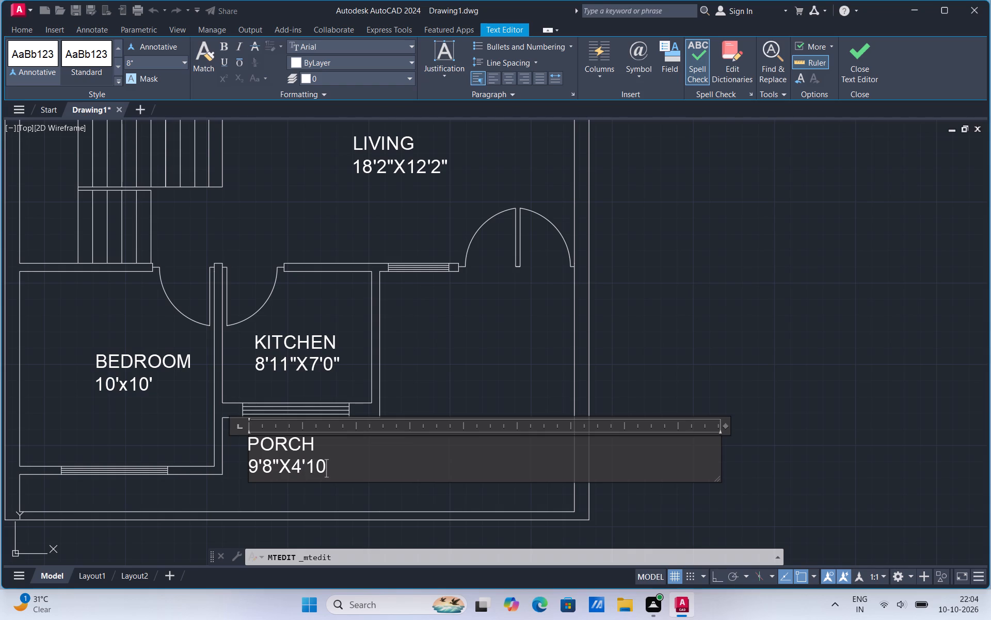
{"action": "key", "text": "shift+quotedbl"}
{"action": "left_click", "coordinate": [334, 371]}
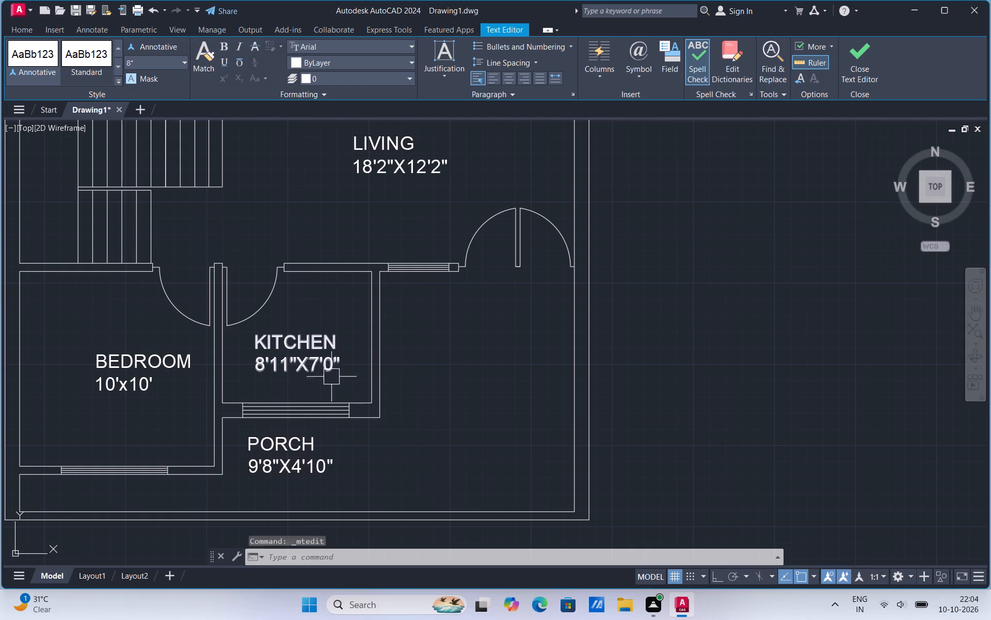
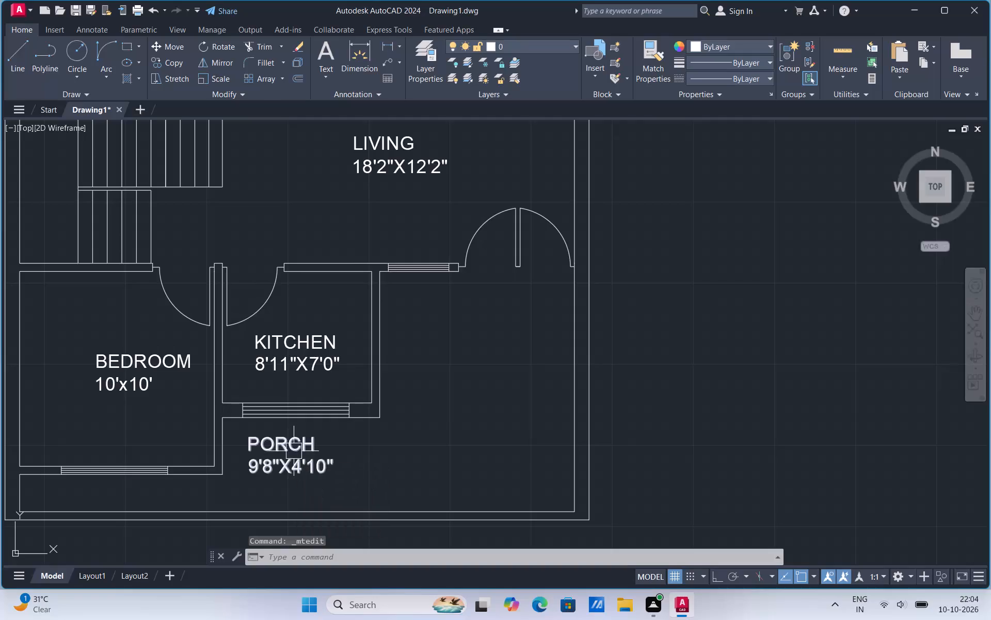
Copy the PORCH room label into the open area east of the kitchen, below the double door.
{"action": "left_click", "coordinate": [294, 451]}
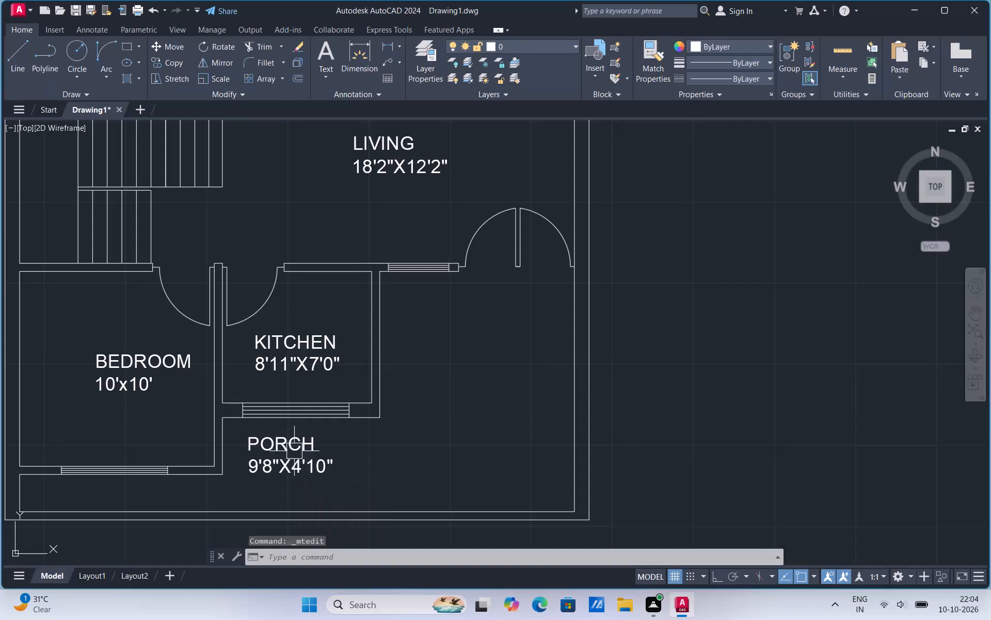
{"action": "right_click", "coordinate": [294, 451]}
{"action": "left_click", "coordinate": [343, 239]}
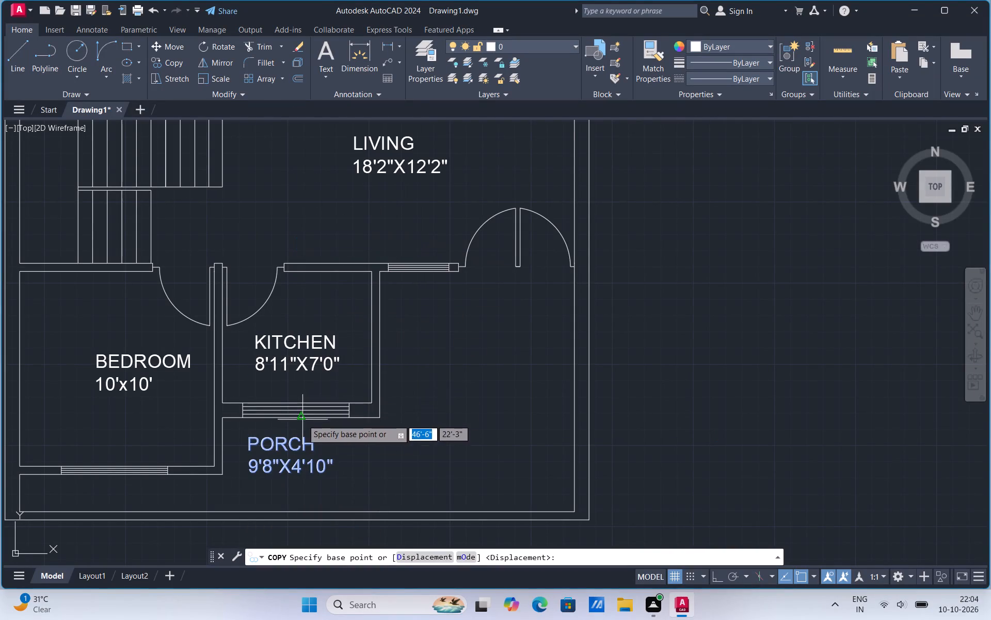
{"action": "left_click", "coordinate": [302, 420]}
{"action": "left_click", "coordinate": [482, 352]}
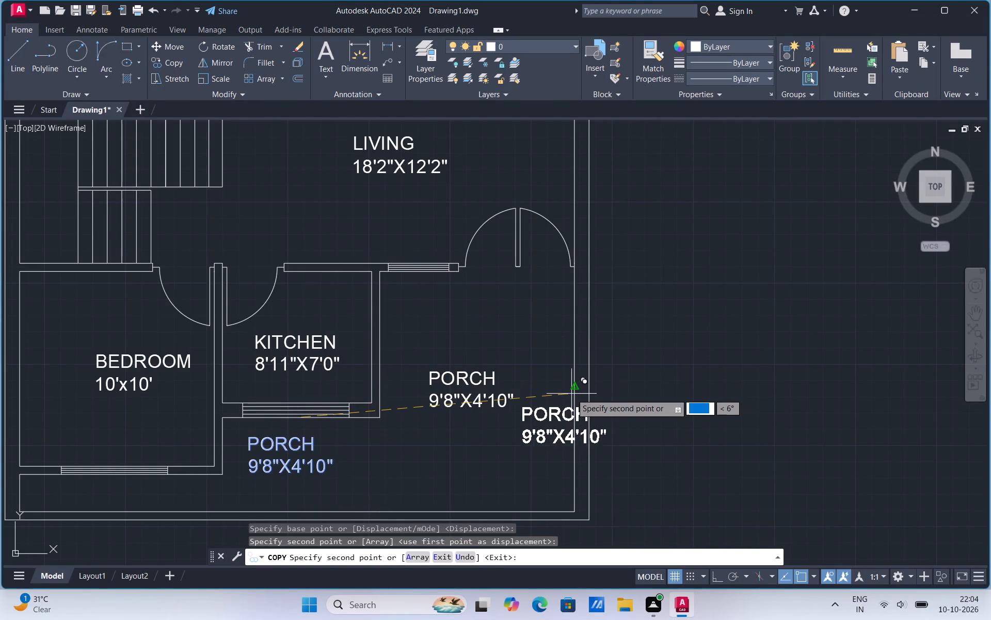
{"action": "key", "text": "Escape"}
Change the room name in the copied label to PARKING.
{"action": "double_click", "coordinate": [490, 389]}
{"action": "left_click", "coordinate": [494, 381]}
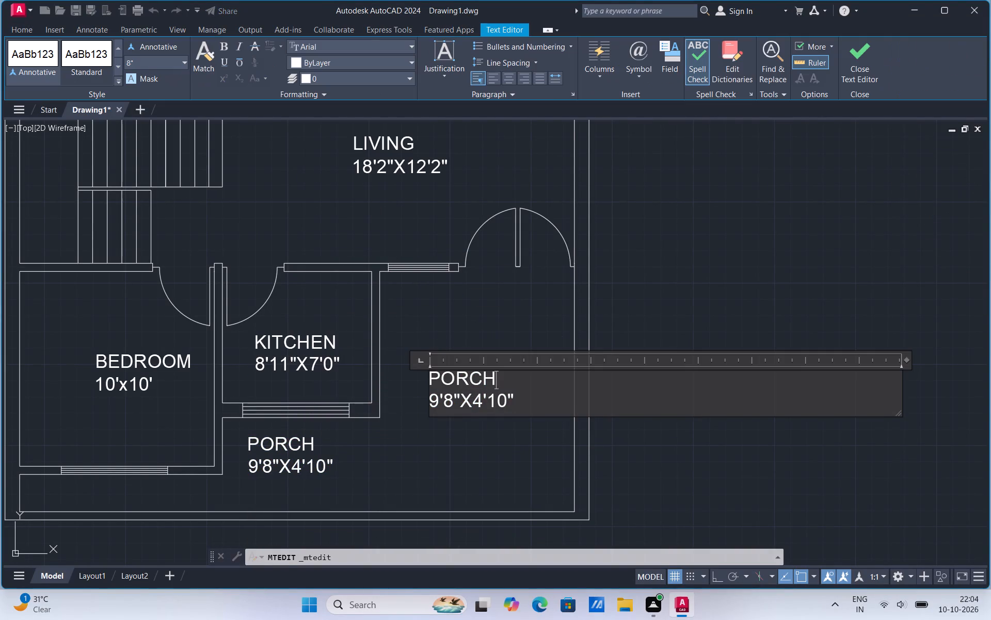
{"action": "key", "text": "BackSpace"}
{"action": "key", "text": "BackSpace"}
{"action": "key", "text": "BackSpace"}
{"action": "key", "text": "BackSpace"}
{"action": "key", "text": "a"}
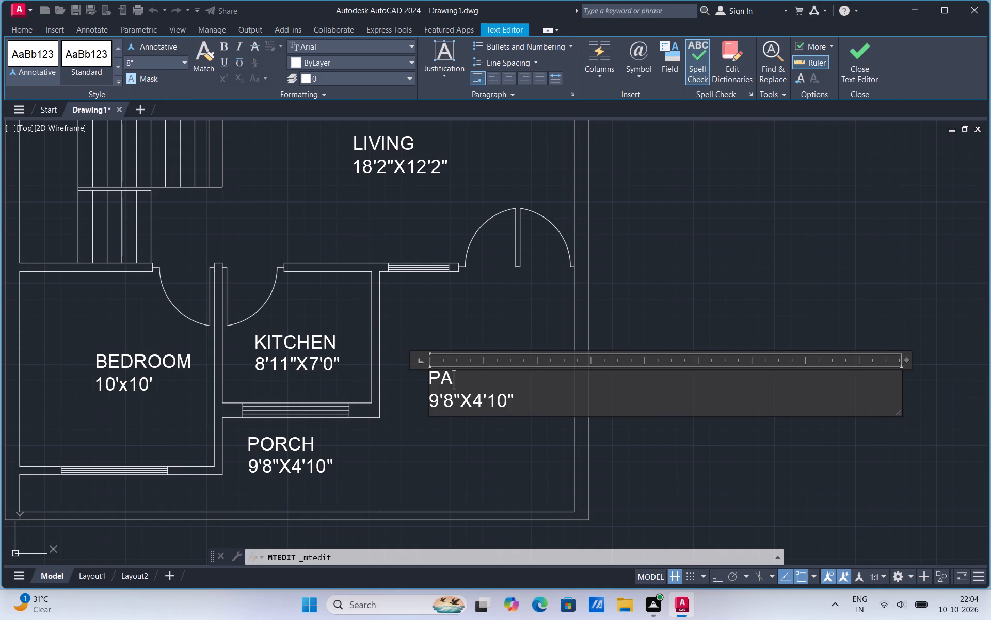
{"action": "type", "text": "rkin"}
{"action": "key", "text": "BackSpace"}
{"action": "key", "text": "BackSpace"}
{"action": "key", "text": "BackSpace"}
{"action": "key", "text": "BackSpace"}
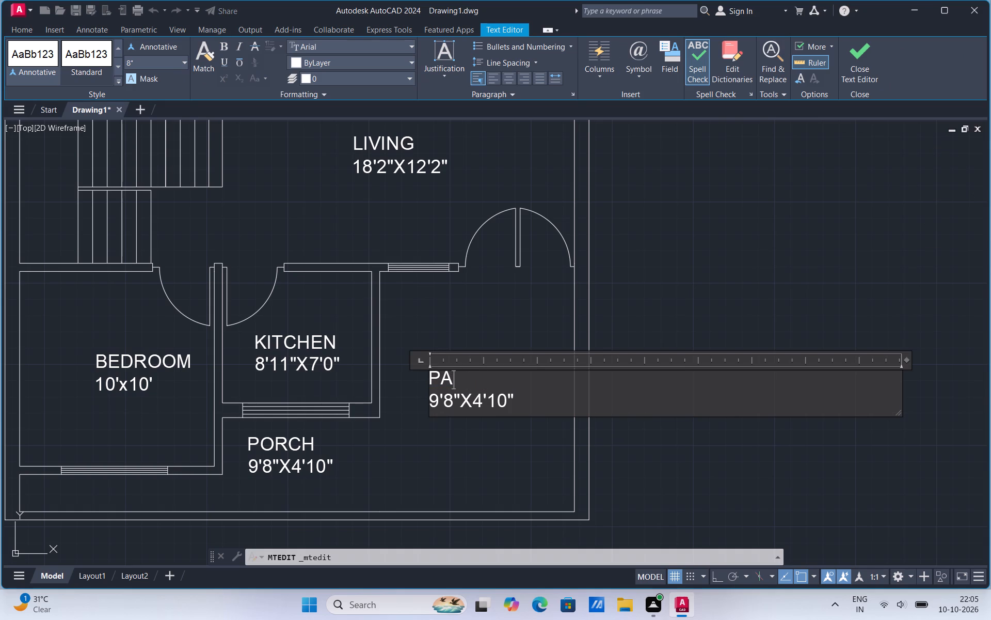
{"action": "type", "text": "RKING"}
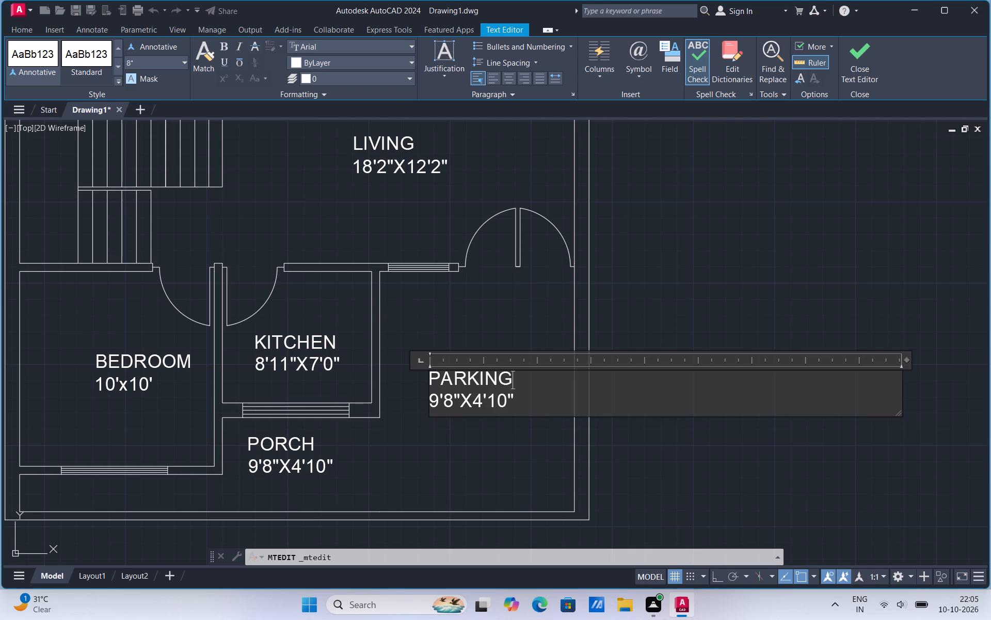
Set the size line of the PARKING label to 8'6"X12'2".
{"action": "left_click", "coordinate": [461, 397]}
{"action": "key", "text": "BackSpace"}
{"action": "key", "text": "BackSpace"}
{"action": "key", "text": "BackSpace"}
{"action": "key", "text": "BackSpace"}
{"action": "type", "text": "8'6\""}
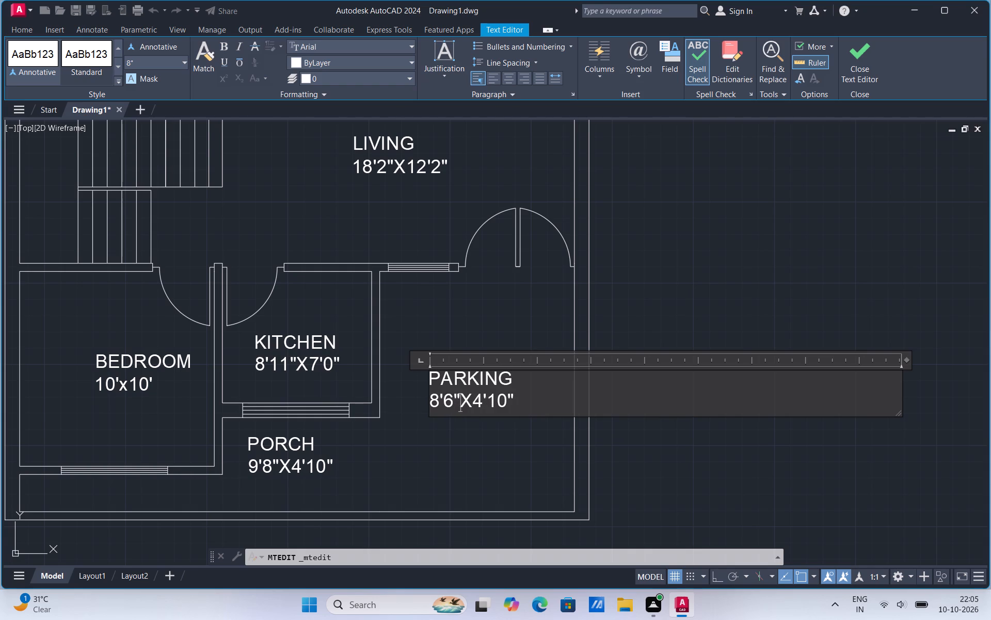
{"action": "left_click", "coordinate": [521, 399]}
{"action": "key", "text": "BackSpace"}
{"action": "key", "text": "BackSpace"}
{"action": "key", "text": "BackSpace"}
{"action": "key", "text": "BackSpace"}
{"action": "key", "text": "BackSpace"}
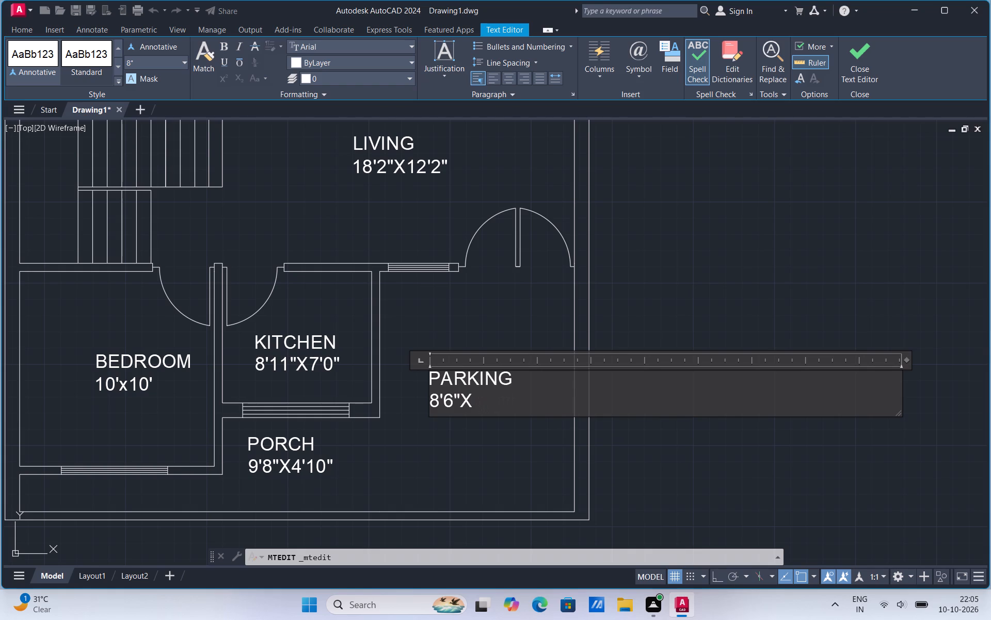
{"action": "type", "text": "12'"}
{"action": "key", "text": "2"}
{"action": "key", "text": "shift+quotedbl"}
{"action": "left_click", "coordinate": [494, 329]}
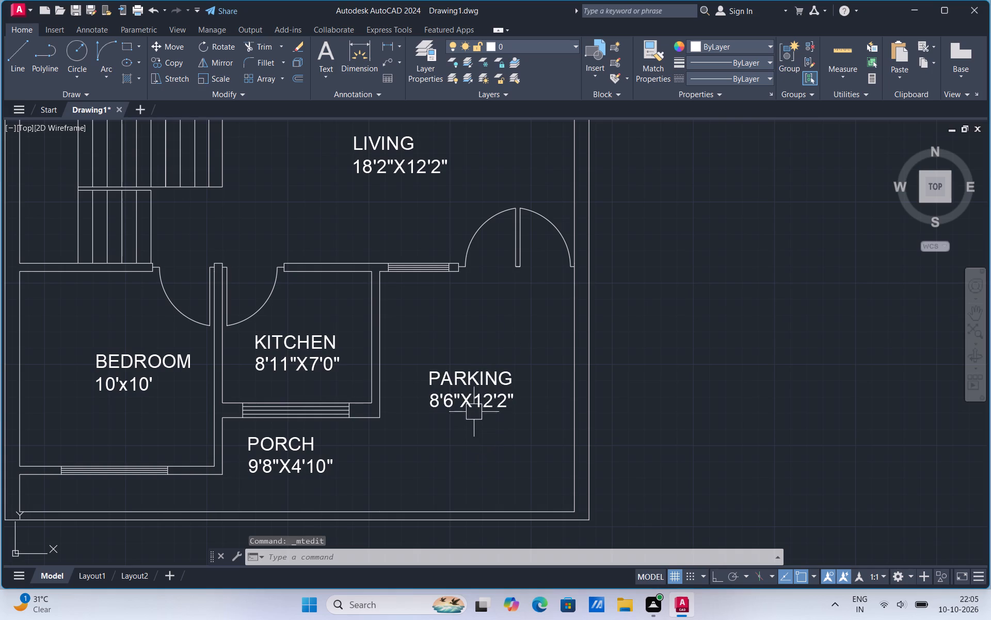
Draw a vertical line about 4'-10" long from the kitchen's outer southeast corner to the inner line of the south boundary wall.
{"action": "scroll", "coordinate": [490, 358], "scroll_direction": "down", "scroll_amount": 1}
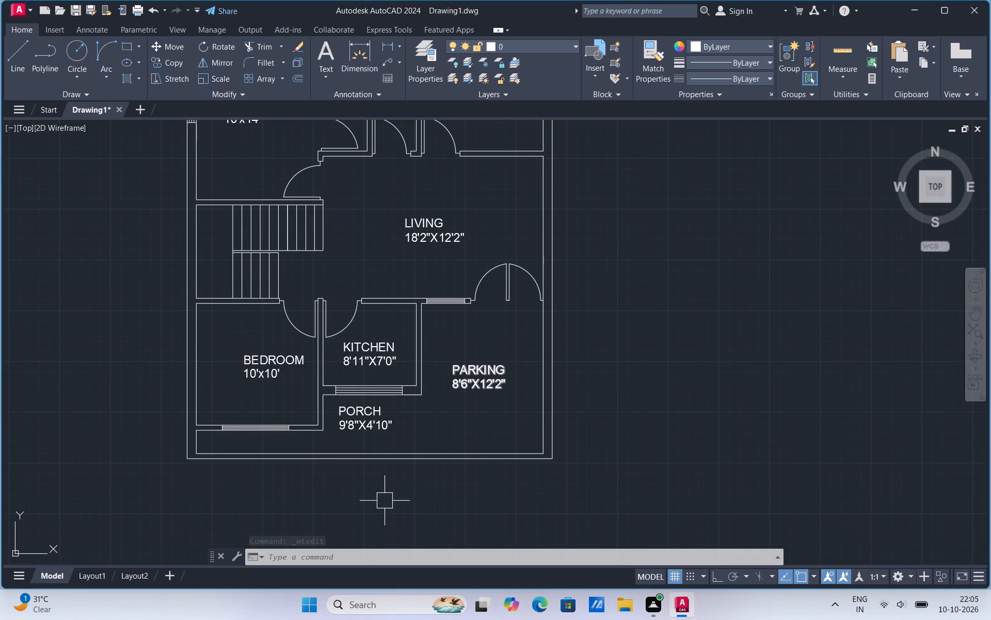
{"action": "scroll", "coordinate": [385, 501], "scroll_direction": "up", "scroll_amount": 1}
{"action": "left_click", "coordinate": [22, 58]}
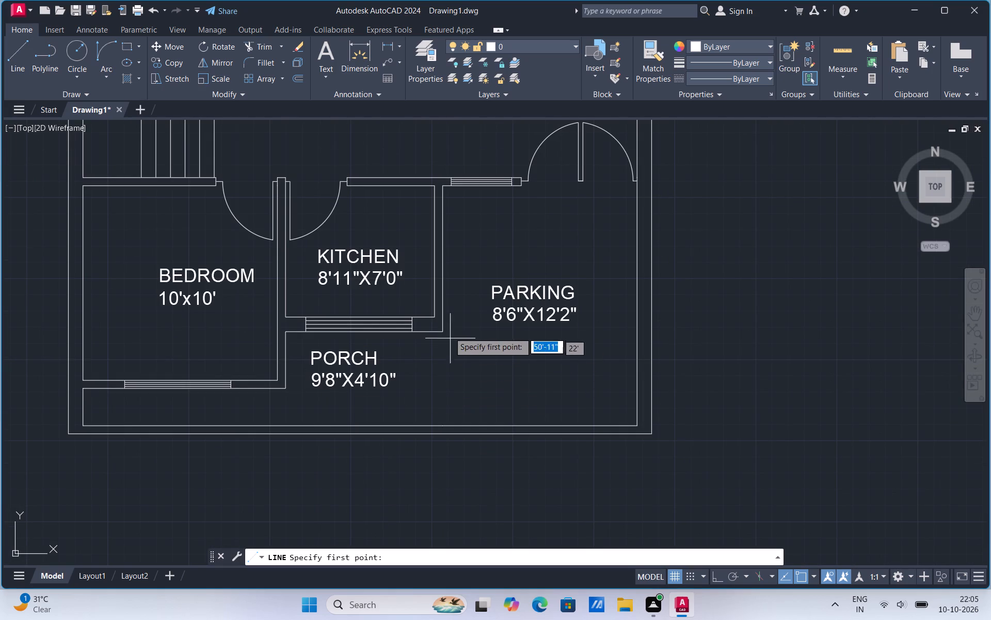
{"action": "left_click", "coordinate": [441, 333]}
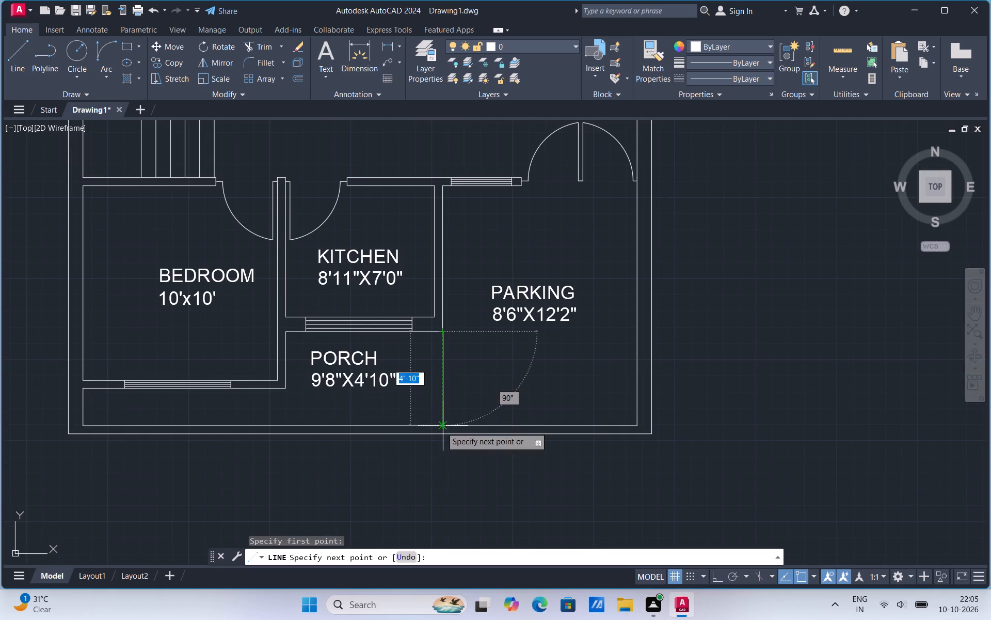
{"action": "left_click", "coordinate": [441, 427]}
{"action": "key", "text": "Escape"}
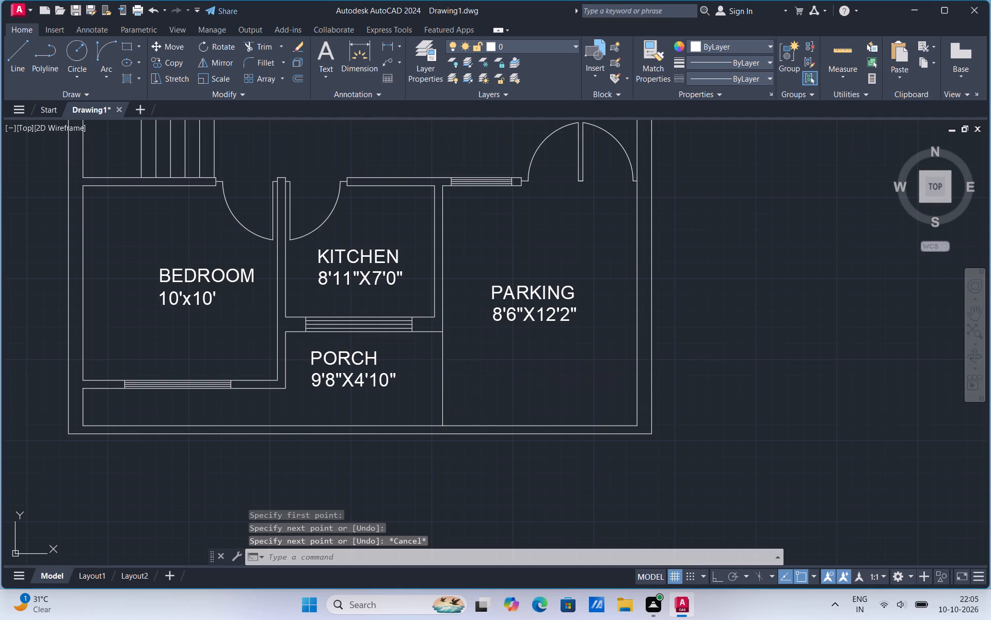
Copy the new porch-parking line westward into the porch, placing copies about 7" away and one slightly farther.
{"action": "left_click", "coordinate": [442, 369]}
{"action": "right_click", "coordinate": [442, 369]}
{"action": "left_click", "coordinate": [473, 164]}
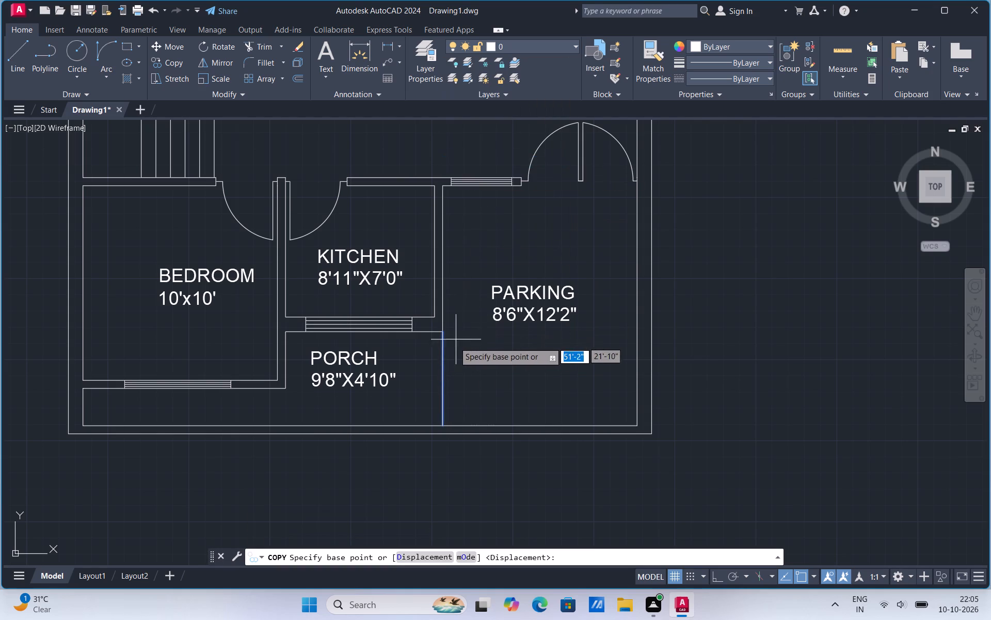
{"action": "left_click", "coordinate": [442, 332]}
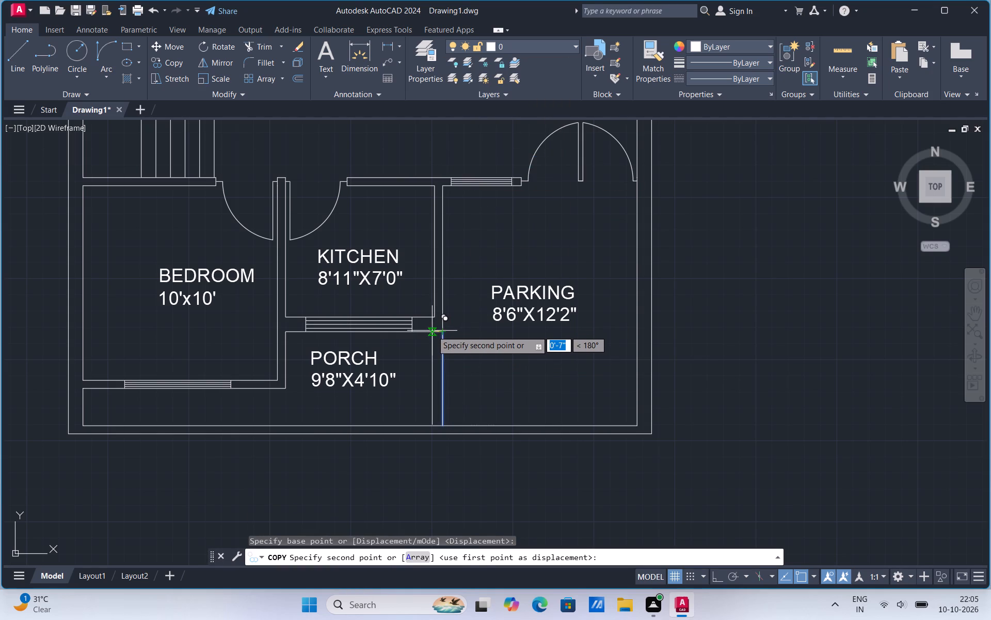
{"action": "left_click", "coordinate": [432, 331]}
{"action": "left_click", "coordinate": [431, 330]}
{"action": "left_click", "coordinate": [419, 333]}
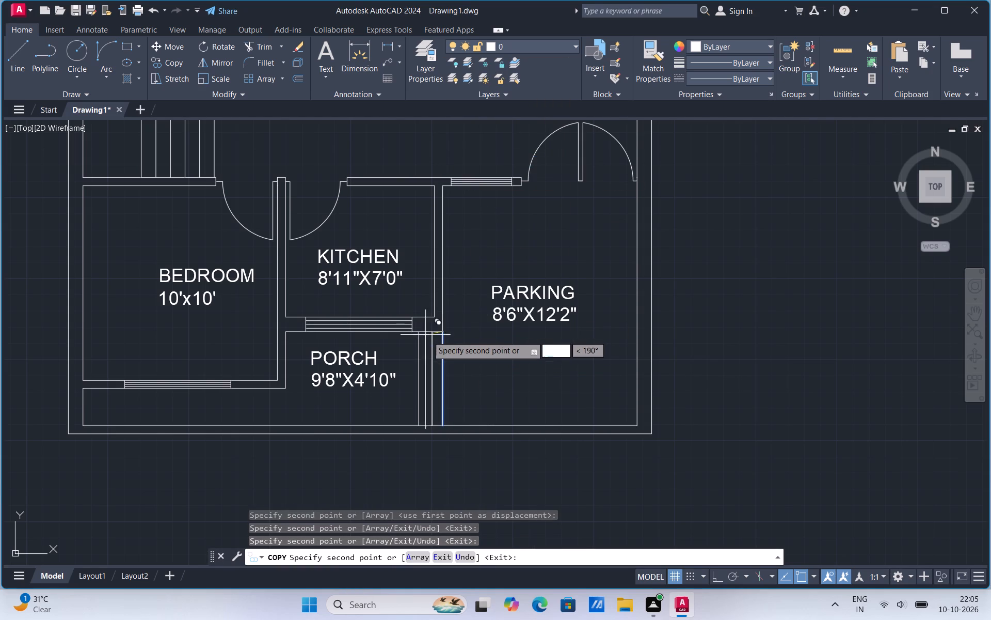
{"action": "key", "text": "Escape"}
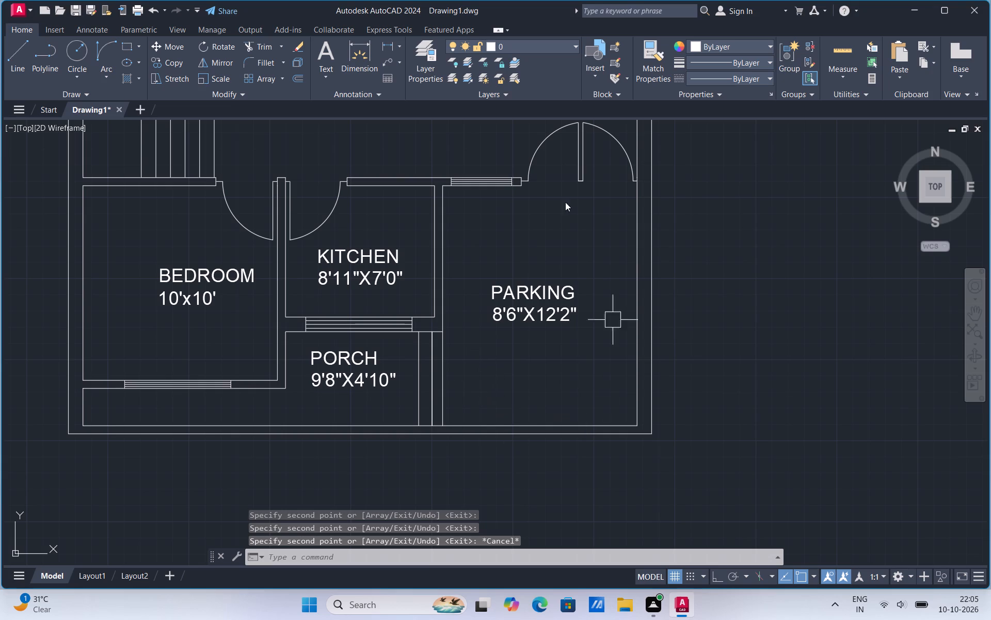
Extend the line between porch and parking to the outer line of the south boundary wall.
{"action": "left_click", "coordinate": [5, 68]}
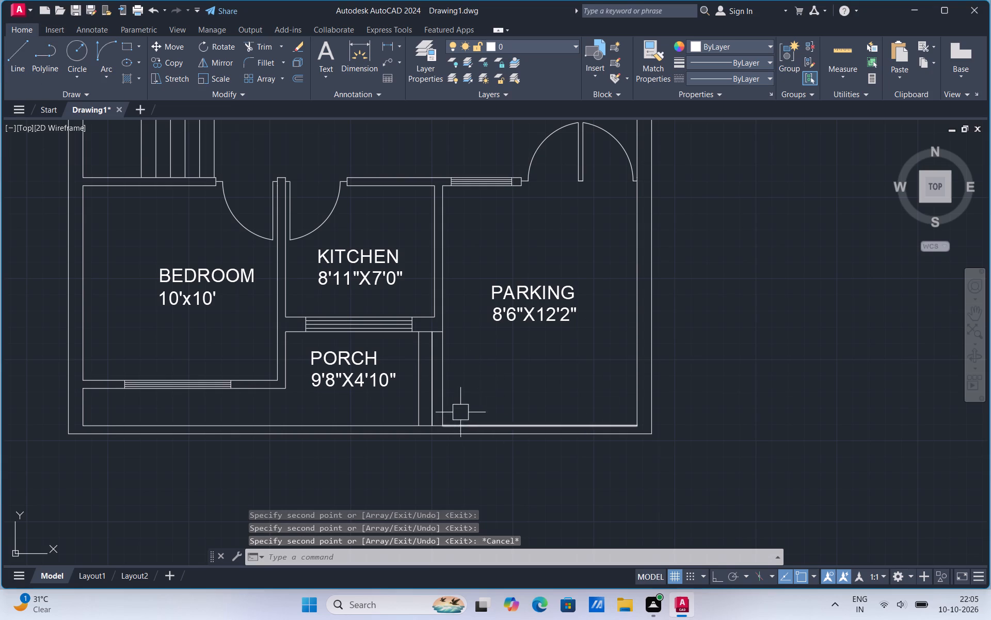
{"action": "type", "text": "EX"}
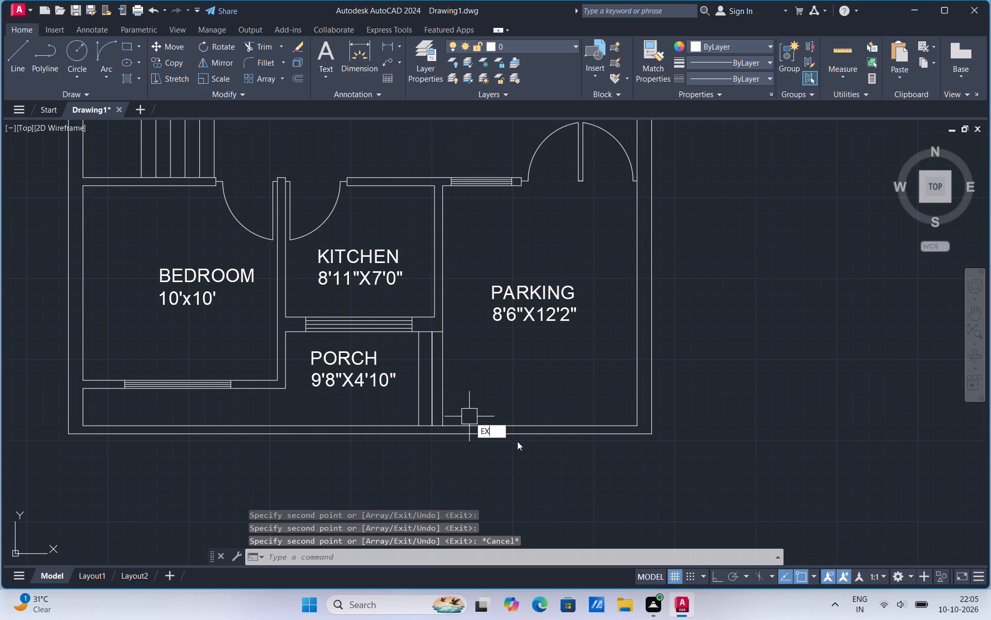
{"action": "left_click", "coordinate": [517, 441]}
{"action": "left_click", "coordinate": [446, 410]}
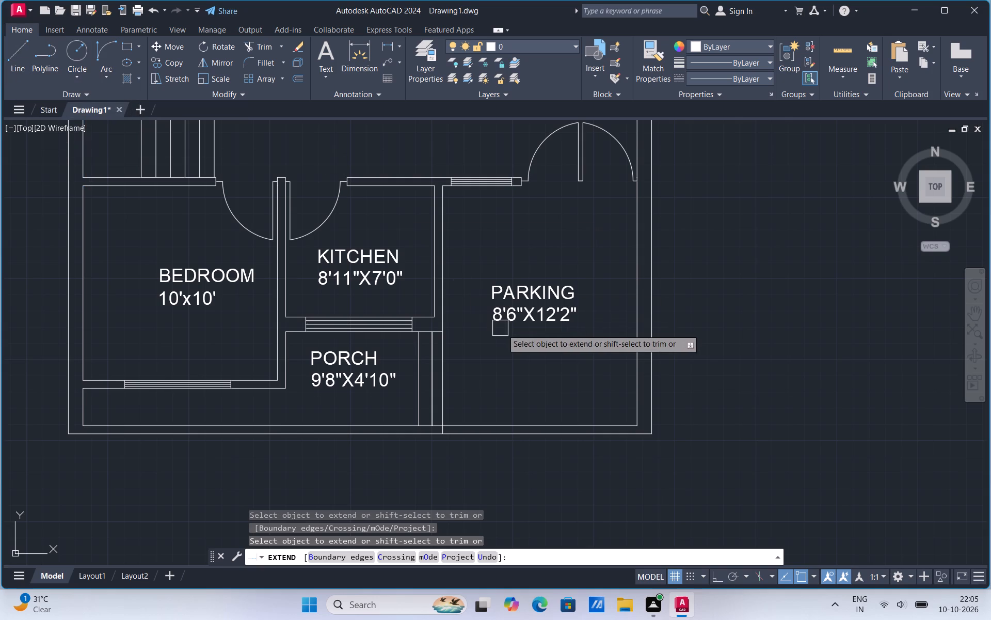
{"action": "key", "text": "Escape"}
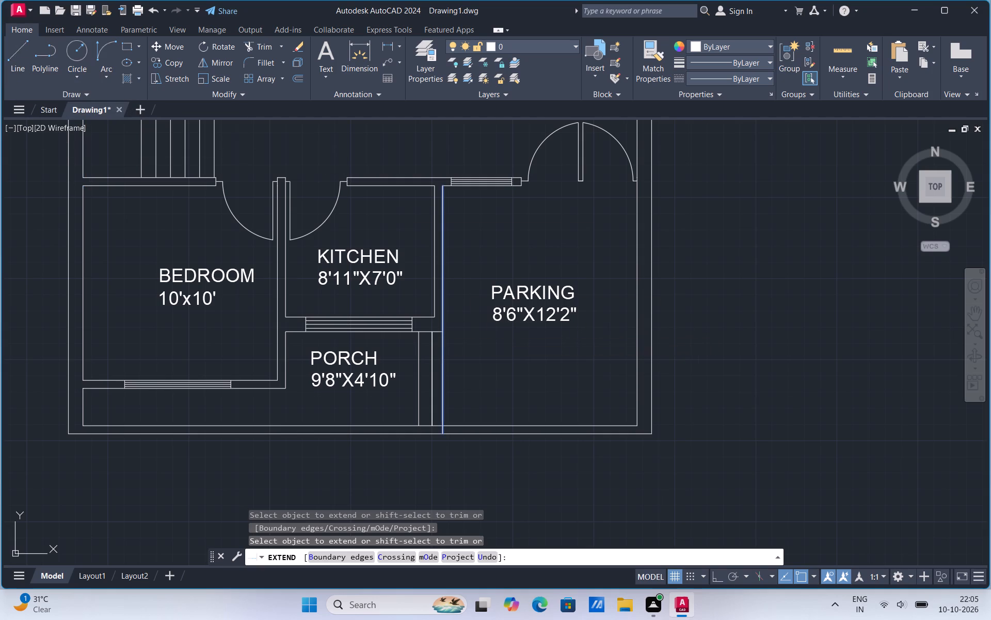
Copy the west BATH label into the living area between the staircase and the kitchen door.
{"action": "scroll", "coordinate": [386, 442], "scroll_direction": "down", "scroll_amount": 2}
{"action": "scroll", "coordinate": [455, 396], "scroll_direction": "up", "scroll_amount": 1}
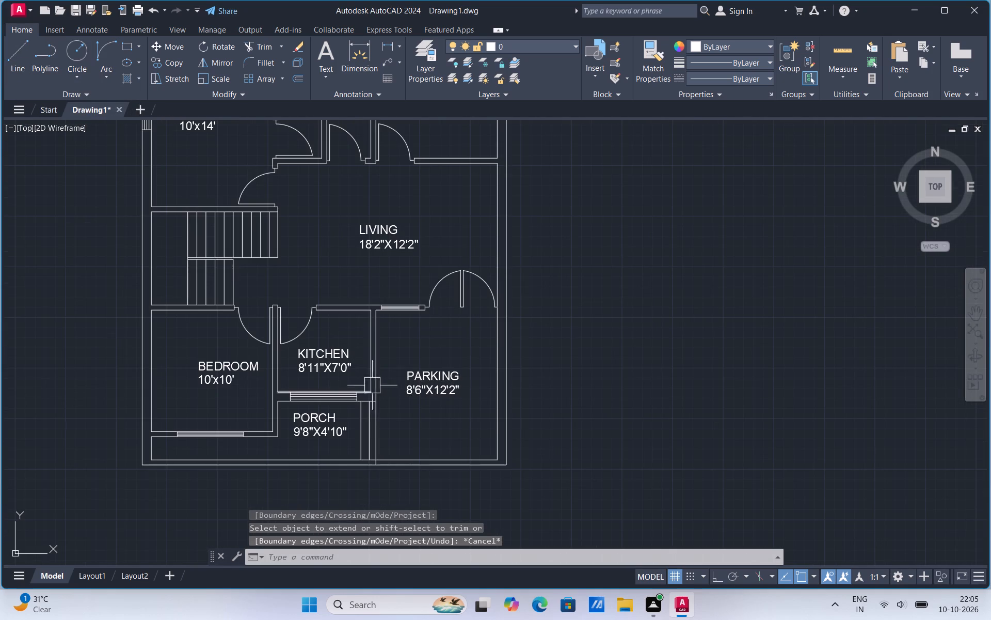
{"action": "scroll", "coordinate": [441, 376], "scroll_direction": "down", "scroll_amount": 1}
{"action": "scroll", "coordinate": [361, 267], "scroll_direction": "up", "scroll_amount": 2}
{"action": "scroll", "coordinate": [283, 298], "scroll_direction": "down", "scroll_amount": 1}
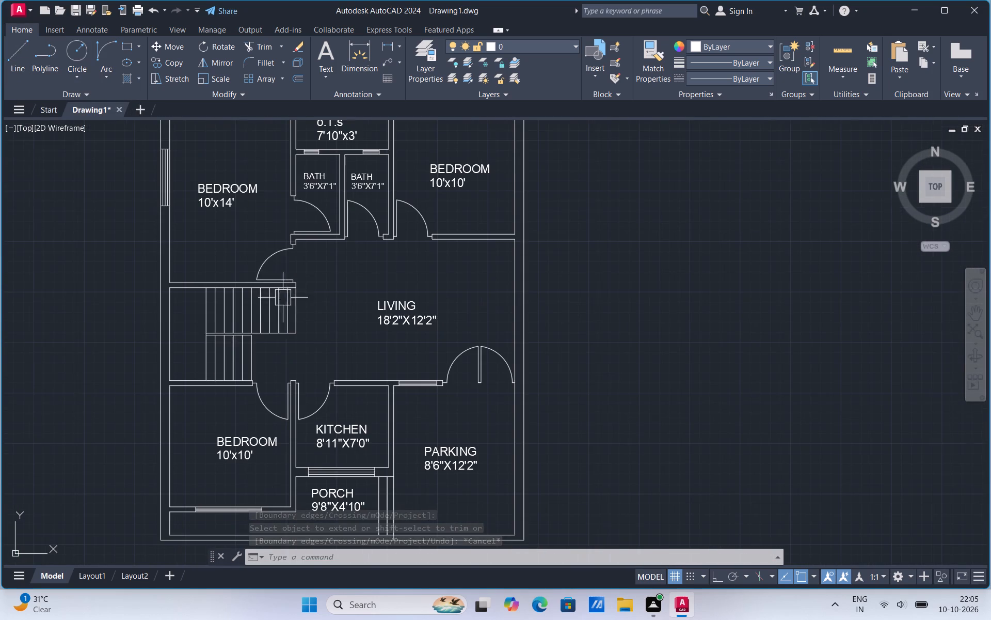
{"action": "left_click", "coordinate": [318, 177]}
{"action": "right_click", "coordinate": [316, 179]}
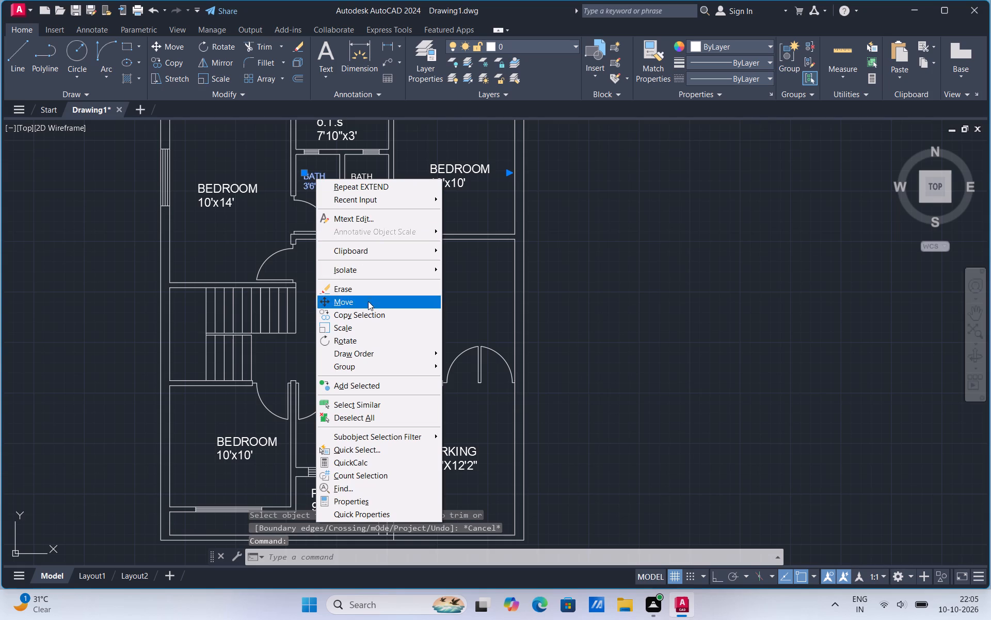
{"action": "left_click", "coordinate": [366, 309]}
{"action": "left_click", "coordinate": [314, 163]}
{"action": "left_click", "coordinate": [325, 326]}
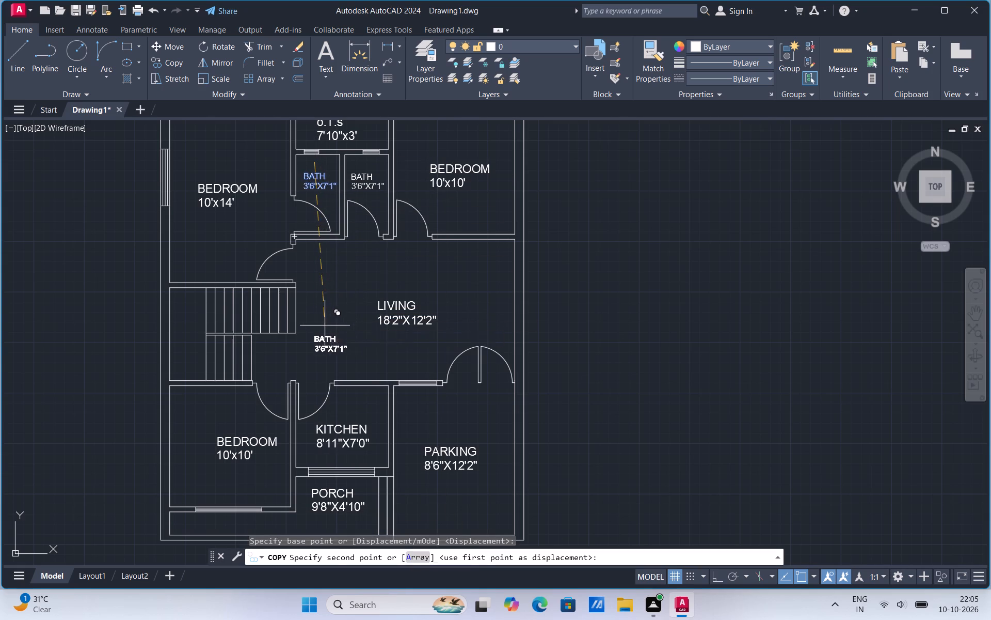
{"action": "scroll", "coordinate": [356, 384], "scroll_direction": "up", "scroll_amount": 1}
{"action": "key", "text": "Escape"}
Replace the text of the copied BATH label between the staircase and the kitchen door with D1.
{"action": "double_click", "coordinate": [315, 325]}
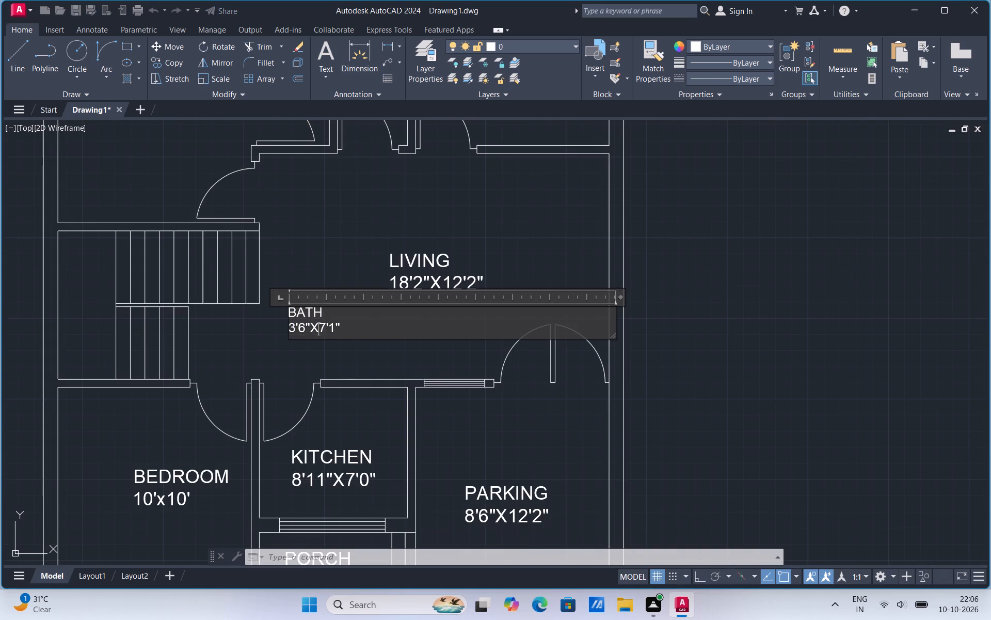
{"action": "left_click", "coordinate": [340, 323]}
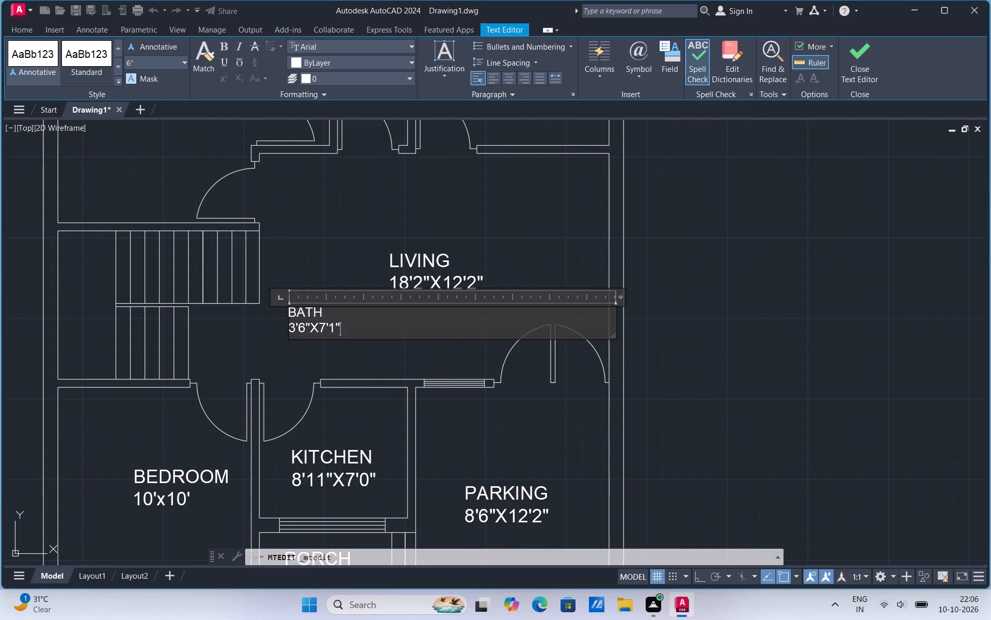
{"action": "key", "text": "BackSpace"}
{"action": "key", "text": "BackSpace"}
{"action": "key", "text": "BackSpace"}
{"action": "key", "text": "BackSpace"}
{"action": "key", "text": "BackSpace"}
{"action": "key", "text": "BackSpace"}
{"action": "key", "text": "BackSpace"}
{"action": "key", "text": "BackSpace"}
{"action": "key", "text": "BackSpace"}
{"action": "key", "text": "BackSpace"}
{"action": "key", "text": "BackSpace"}
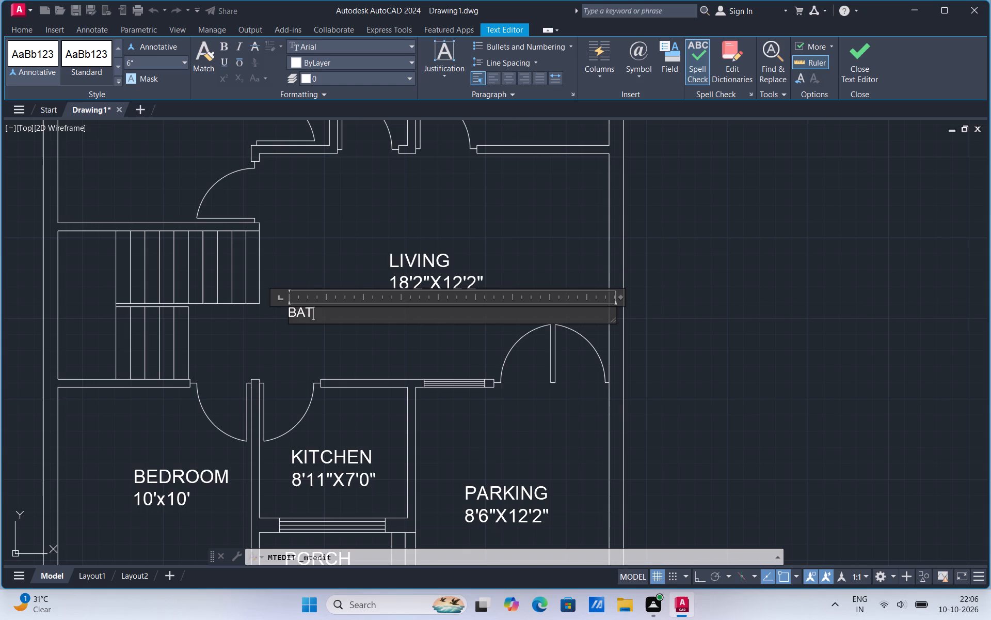
{"action": "key", "text": "BackSpace"}
{"action": "key", "text": "BackSpace"}
{"action": "key", "text": "BackSpace"}
{"action": "key", "text": "d"}
{"action": "key", "text": "1"}
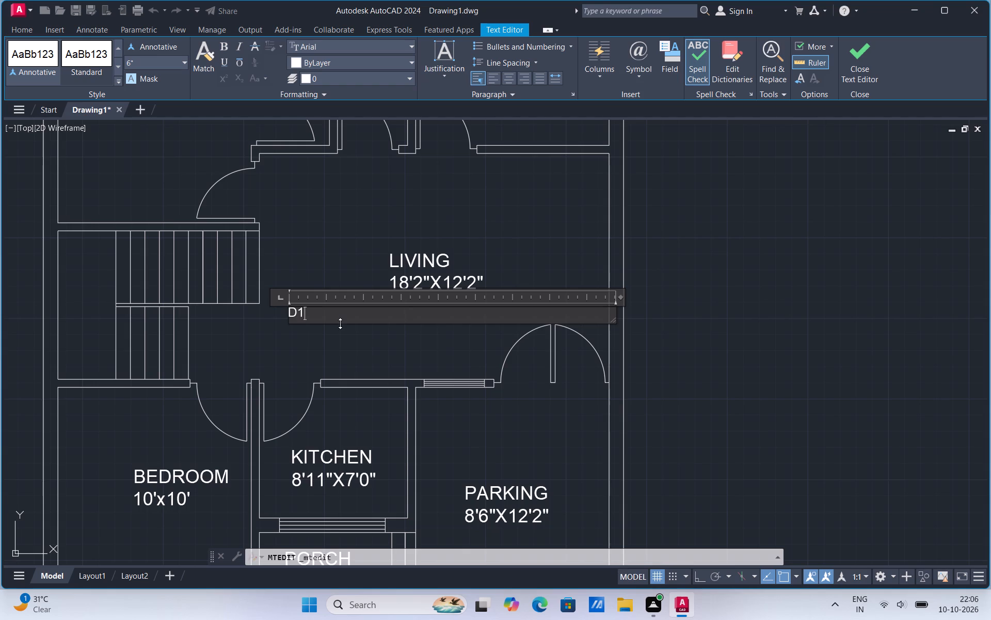
{"action": "left_click", "coordinate": [324, 209]}
Copy the D1 label to the kitchen door, the three bedroom doors on the living area, and the open space south of the baths.
{"action": "left_click", "coordinate": [300, 314]}
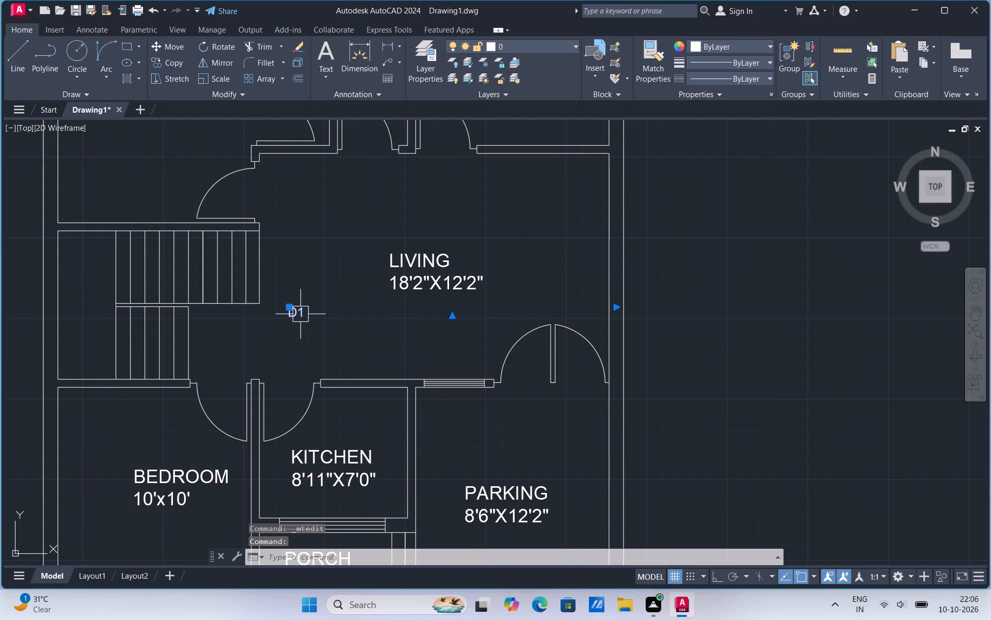
{"action": "right_click", "coordinate": [300, 314]}
{"action": "left_click", "coordinate": [331, 380]}
{"action": "left_click", "coordinate": [296, 315]}
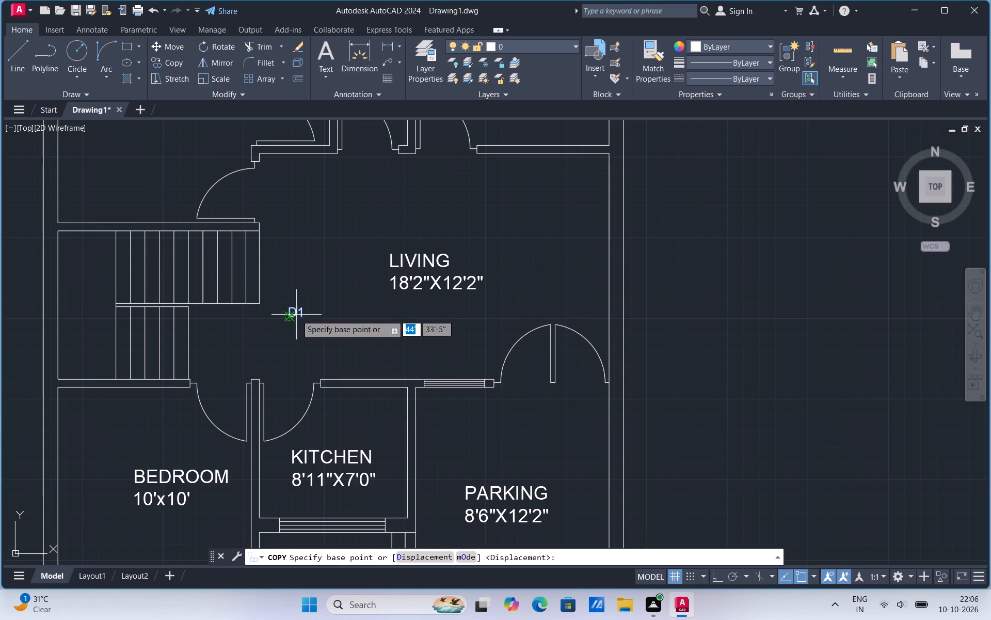
{"action": "left_click", "coordinate": [280, 390]}
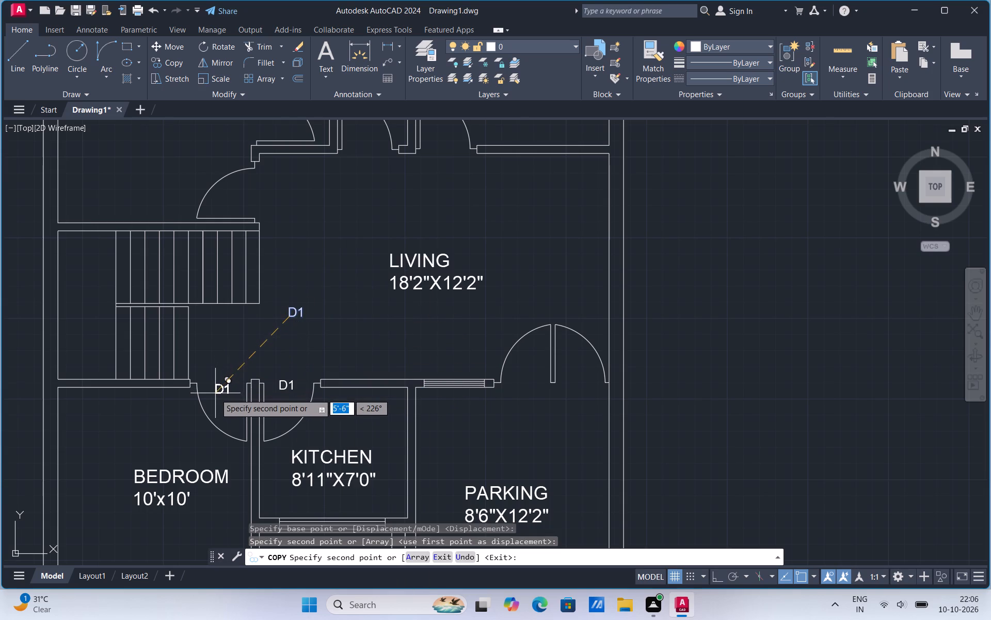
{"action": "left_click", "coordinate": [215, 394]}
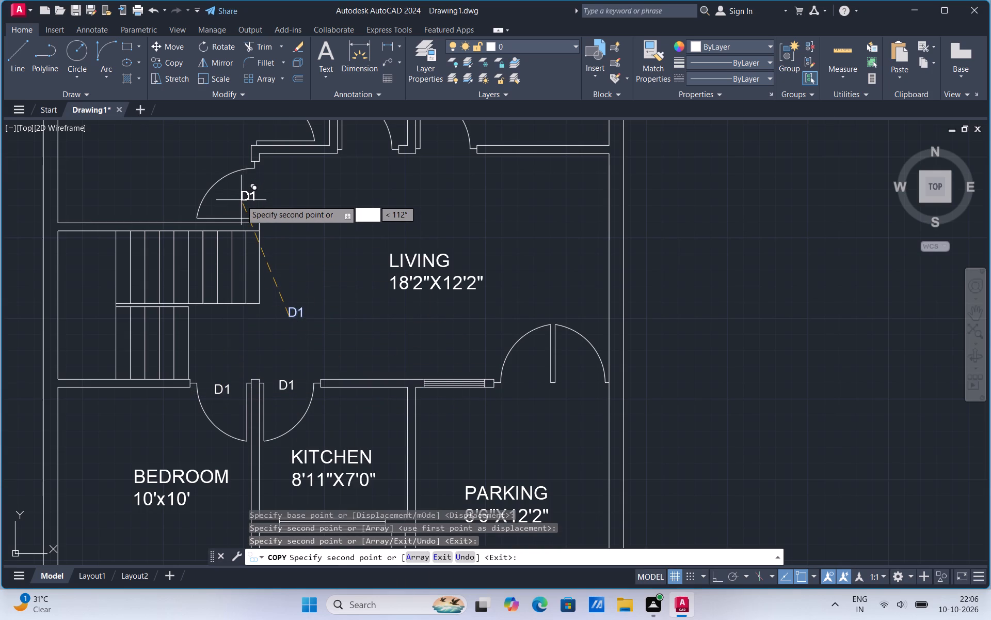
{"action": "left_click", "coordinate": [241, 200]}
{"action": "scroll", "coordinate": [268, 331], "scroll_direction": "down", "scroll_amount": 1}
{"action": "scroll", "coordinate": [367, 212], "scroll_direction": "up", "scroll_amount": 1}
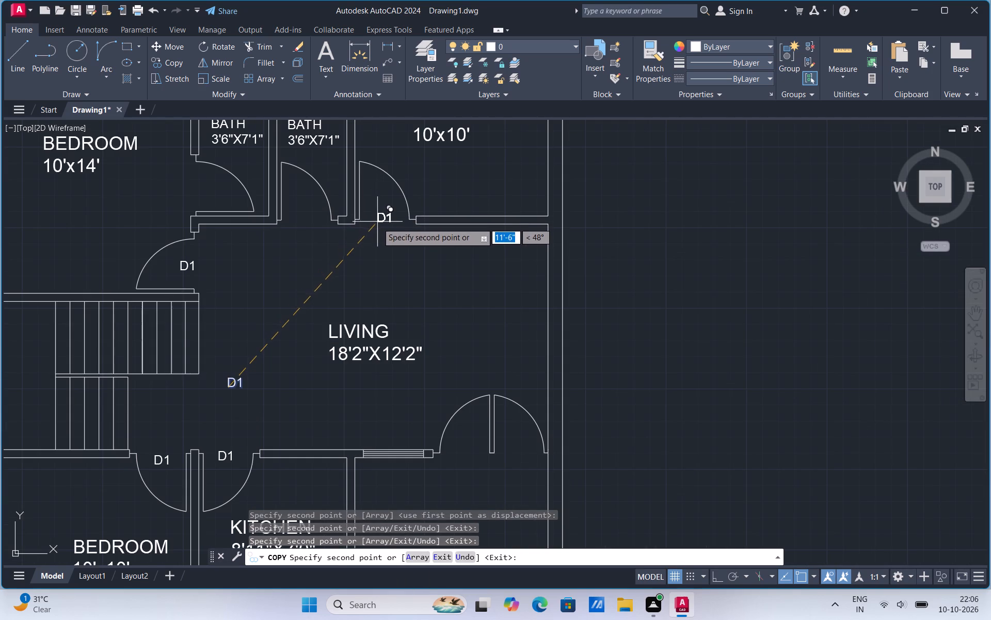
{"action": "left_click", "coordinate": [375, 223]}
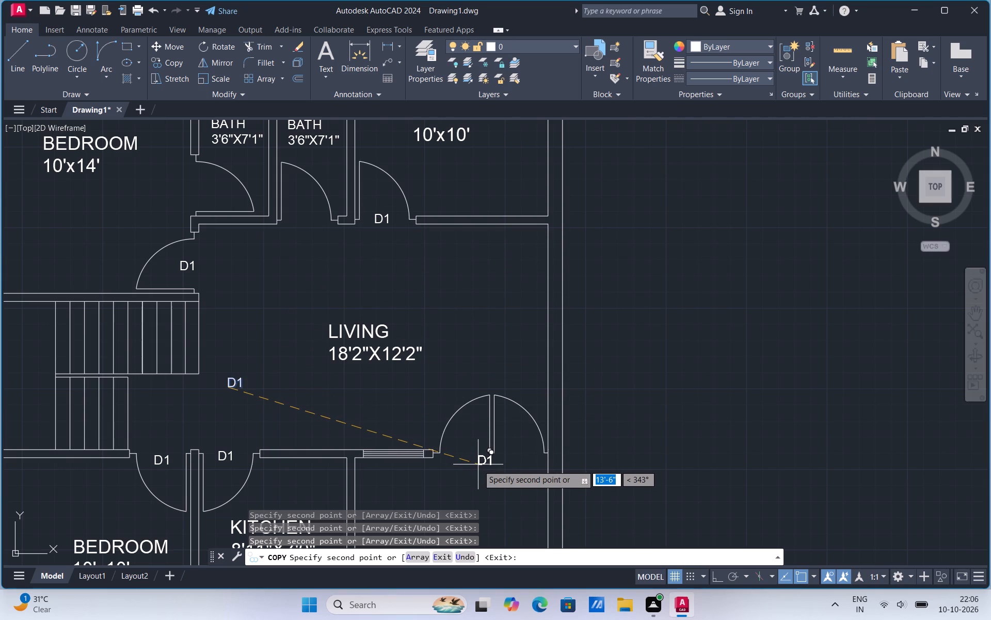
{"action": "left_click", "coordinate": [275, 276]}
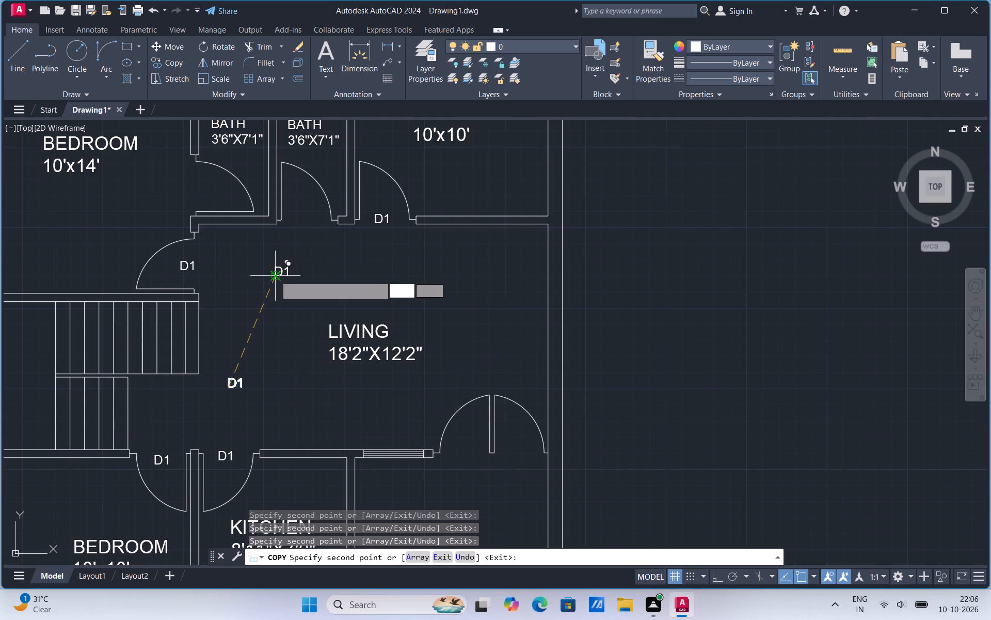
{"action": "key", "text": "Escape"}
Change the D1 copy in the living area south of the baths to D2.
{"action": "scroll", "coordinate": [287, 273], "scroll_direction": "up", "scroll_amount": 2}
{"action": "double_click", "coordinate": [278, 273]}
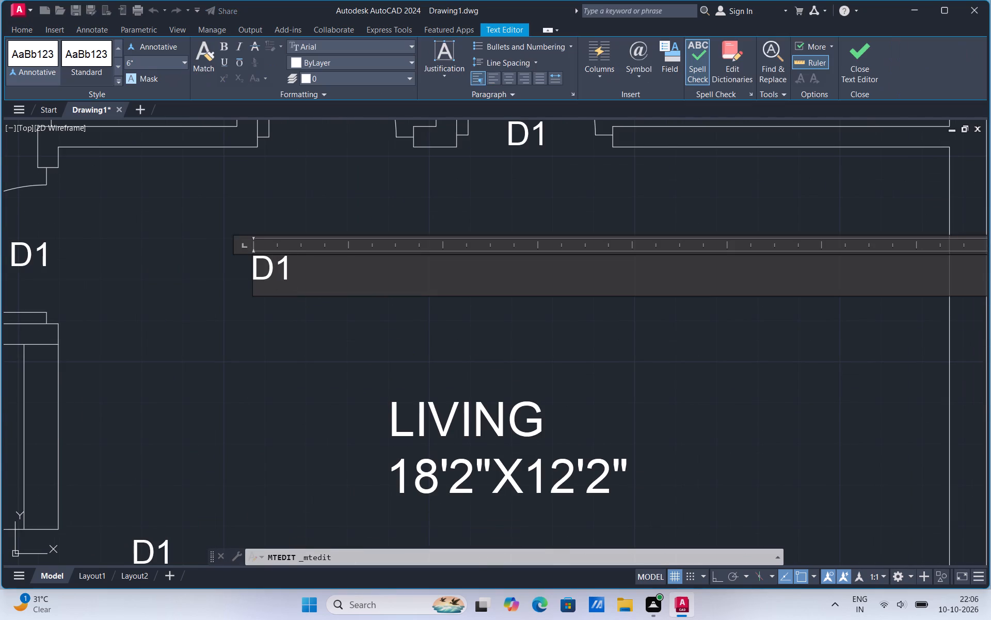
{"action": "left_click", "coordinate": [286, 266]}
{"action": "key", "text": "BackSpace"}
{"action": "key", "text": "2"}
{"action": "left_click", "coordinate": [247, 314]}
Delete the original D1 label standing free between the staircase and the kitchen door.
{"action": "scroll", "coordinate": [330, 400], "scroll_direction": "down", "scroll_amount": 3}
{"action": "left_click", "coordinate": [283, 433]}
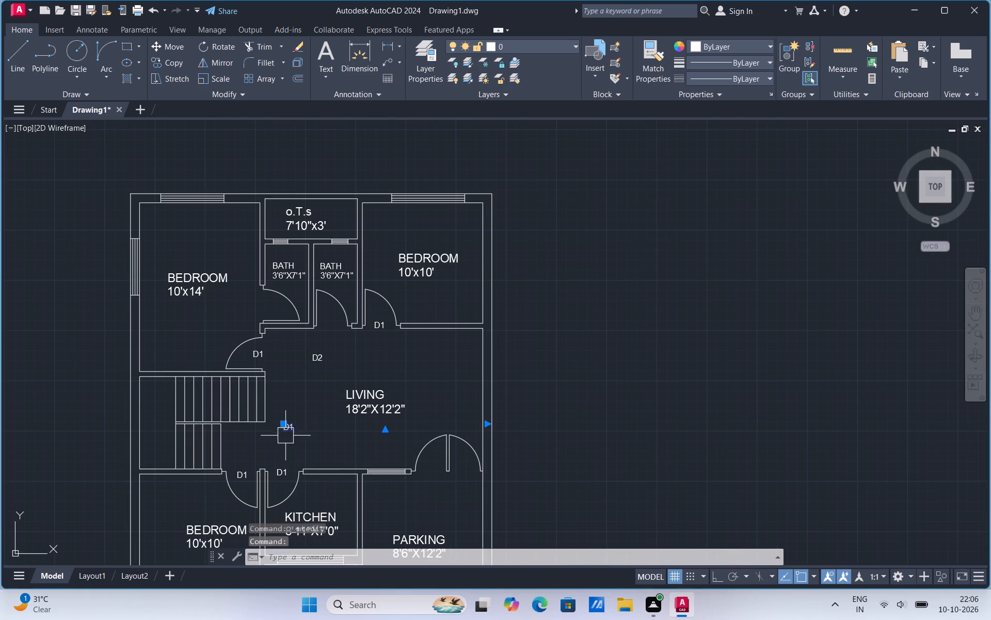
{"action": "key", "text": "Delete"}
Move the D2 label from the living area to the door opening of the west bath.
{"action": "left_click", "coordinate": [314, 349]}
{"action": "right_click", "coordinate": [314, 352]}
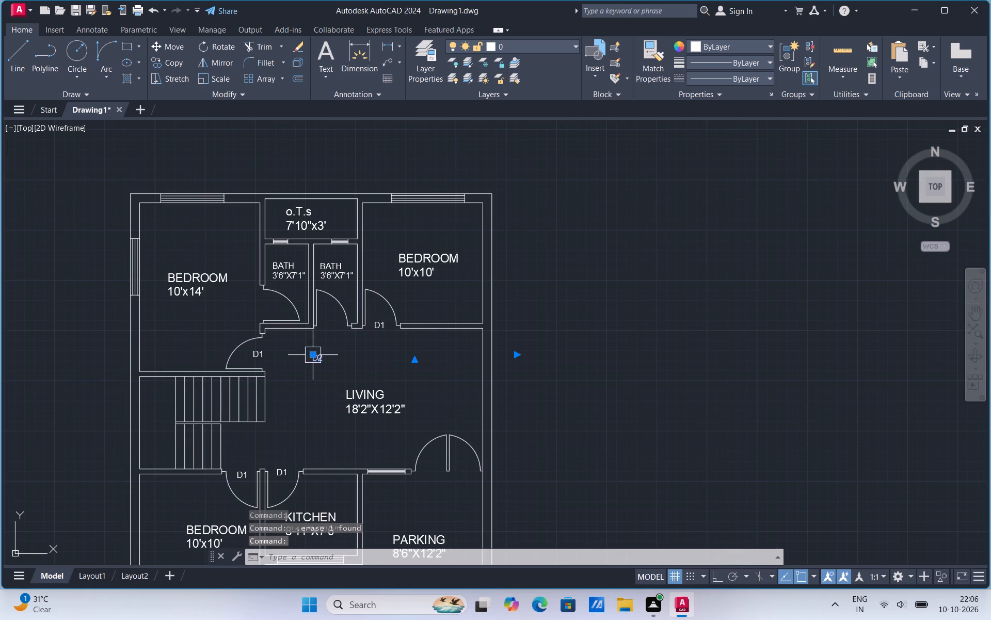
{"action": "left_click", "coordinate": [339, 138]}
{"action": "scroll", "coordinate": [321, 331], "scroll_direction": "up", "scroll_amount": 2}
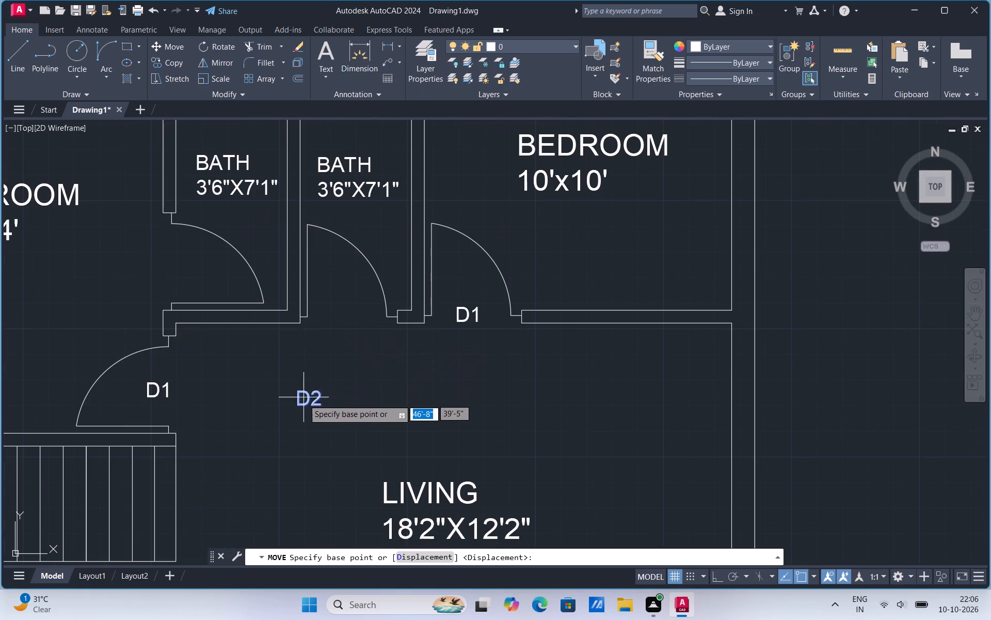
{"action": "left_click", "coordinate": [303, 399]}
{"action": "left_click", "coordinate": [167, 265]}
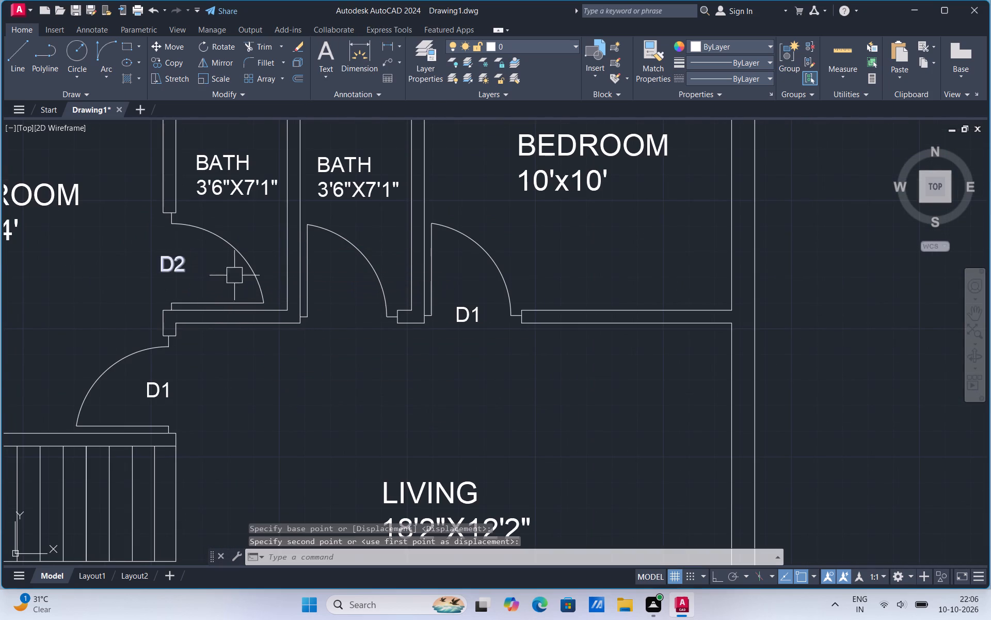
Copy the D2 label to the east bath's door and to just south of the double door between living and parking.
{"action": "left_click", "coordinate": [175, 268]}
{"action": "right_click", "coordinate": [175, 268]}
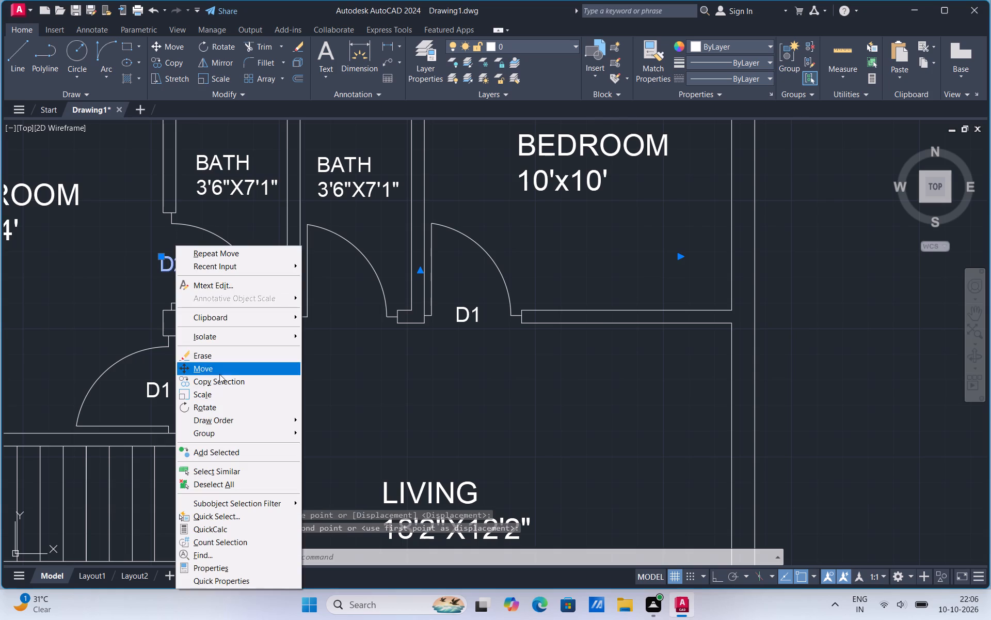
{"action": "left_click", "coordinate": [219, 377]}
{"action": "left_click", "coordinate": [174, 270]}
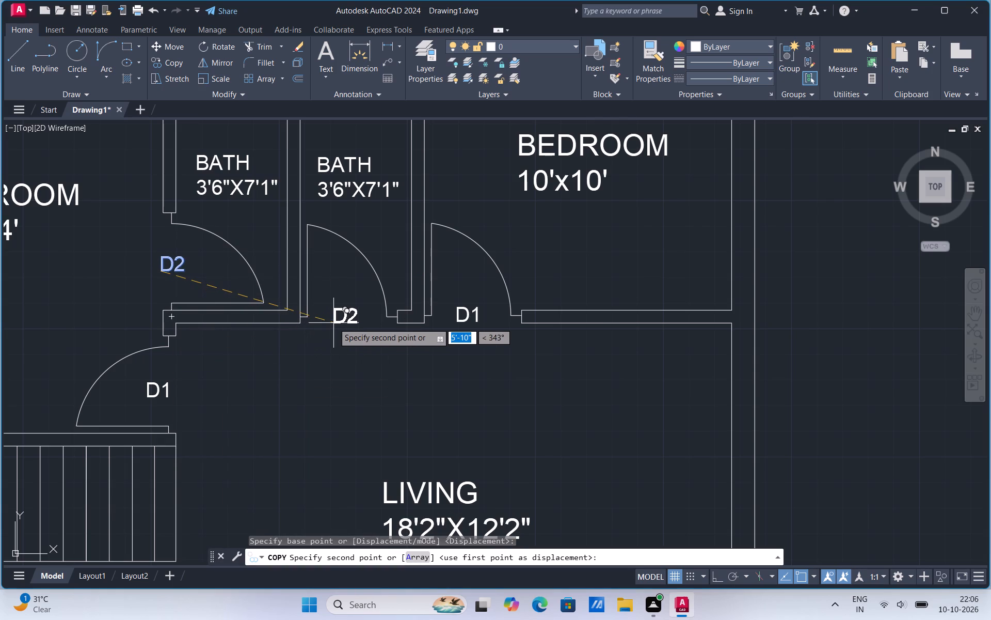
{"action": "left_click", "coordinate": [333, 323]}
{"action": "scroll", "coordinate": [302, 258], "scroll_direction": "down", "scroll_amount": 2}
{"action": "scroll", "coordinate": [437, 446], "scroll_direction": "up", "scroll_amount": 1}
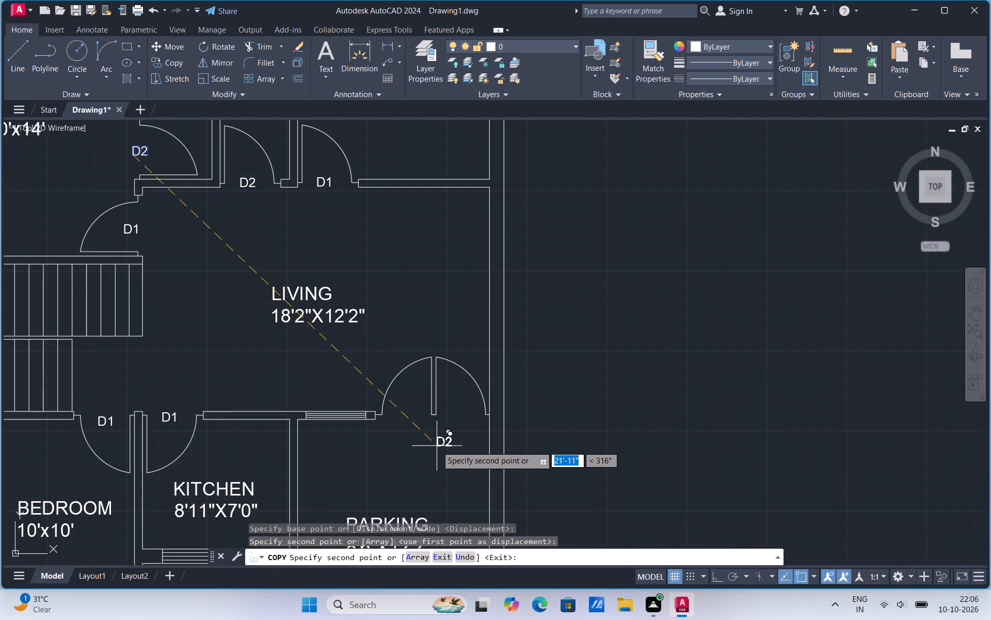
{"action": "left_click", "coordinate": [435, 438]}
{"action": "key", "text": "Escape"}
Change the D2 label at the double door to MD.
{"action": "scroll", "coordinate": [455, 444], "scroll_direction": "up", "scroll_amount": 3}
{"action": "double_click", "coordinate": [425, 410]}
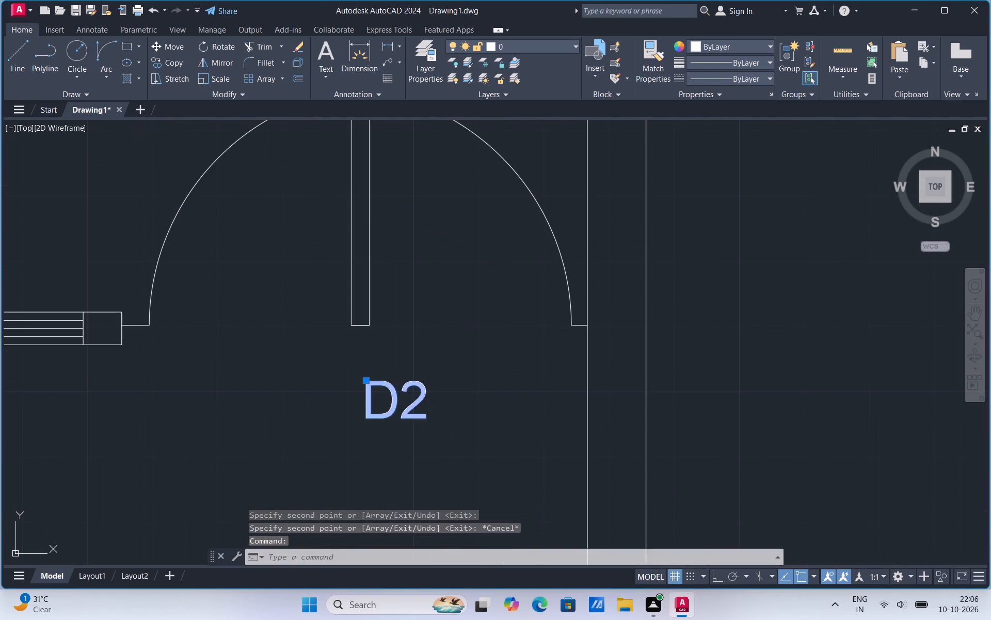
{"action": "key", "text": "BackSpace"}
{"action": "key", "text": "BackSpace"}
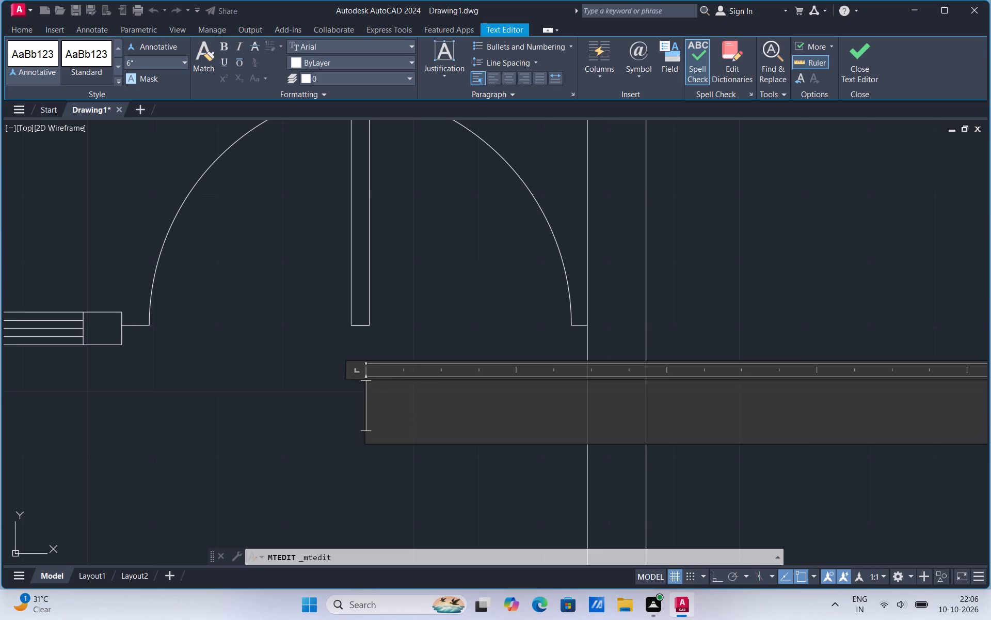
{"action": "type", "text": "MD"}
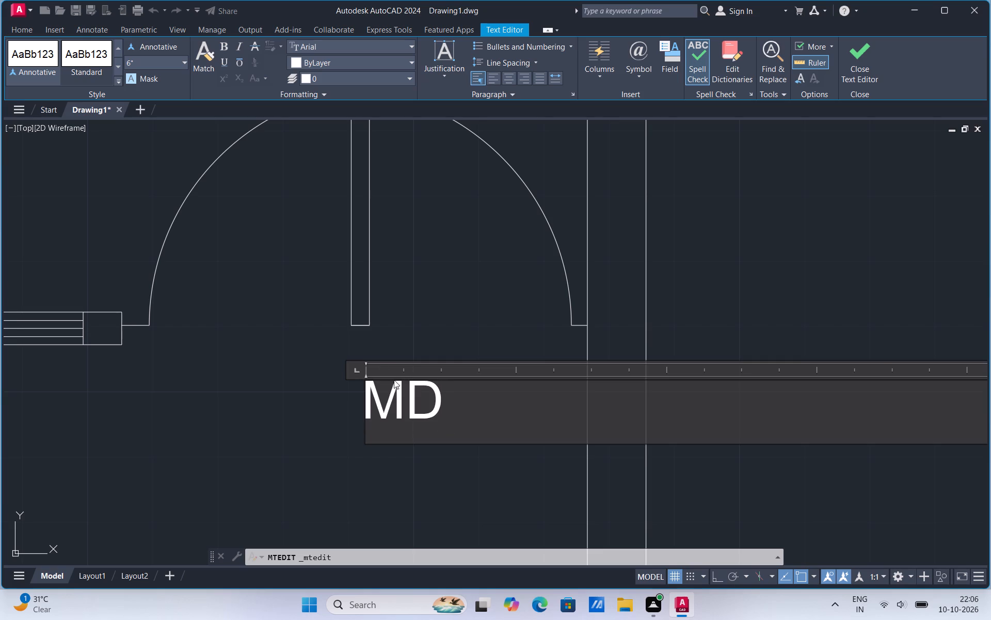
{"action": "left_click", "coordinate": [379, 344]}
Move the MD label about 8" northwest so it sits directly beneath the middle of the double door.
{"action": "left_click", "coordinate": [401, 416]}
{"action": "right_click", "coordinate": [401, 416]}
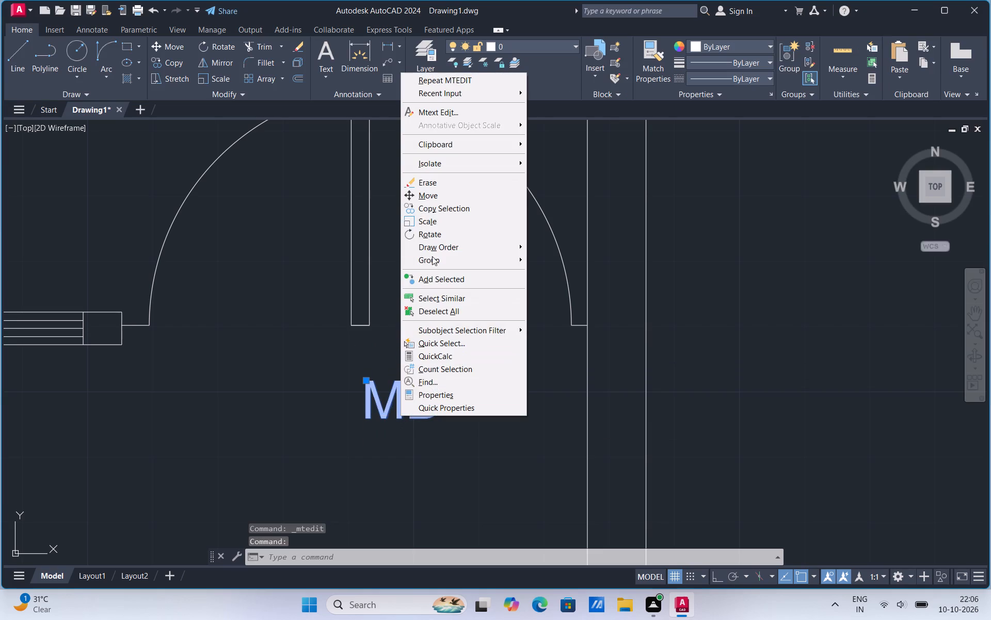
{"action": "left_click", "coordinate": [436, 197]}
{"action": "left_click_drag", "start_coordinate": [422, 430], "coordinate": [414, 426]}
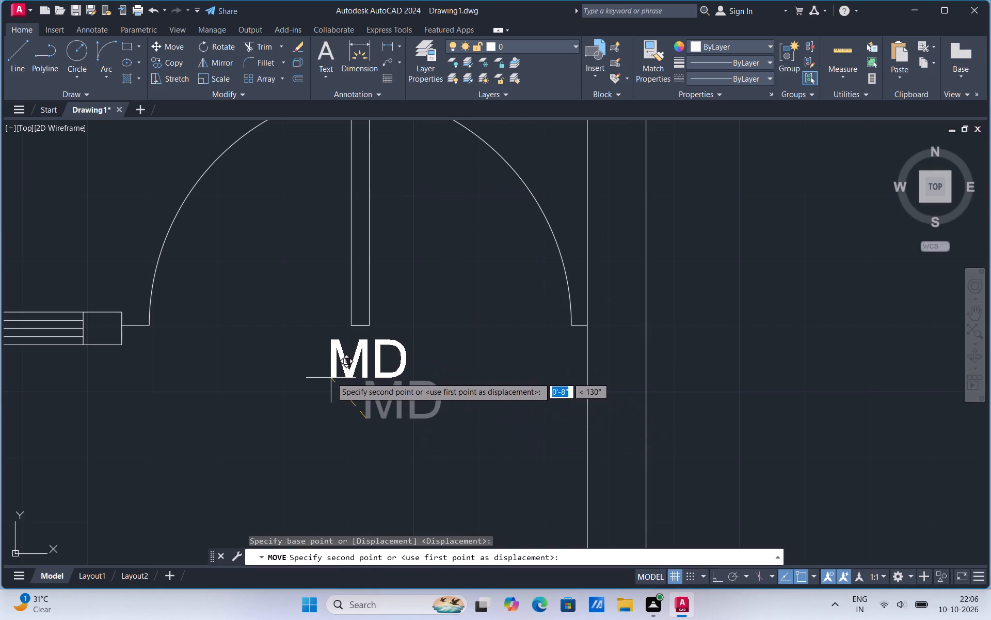
{"action": "left_click", "coordinate": [331, 376]}
Draw two short horizontal lines across the living room's east wall, about 5'-11" apart, to mark a window opening.
{"action": "scroll", "coordinate": [433, 443], "scroll_direction": "down", "scroll_amount": 3}
{"action": "scroll", "coordinate": [468, 334], "scroll_direction": "down", "scroll_amount": 2}
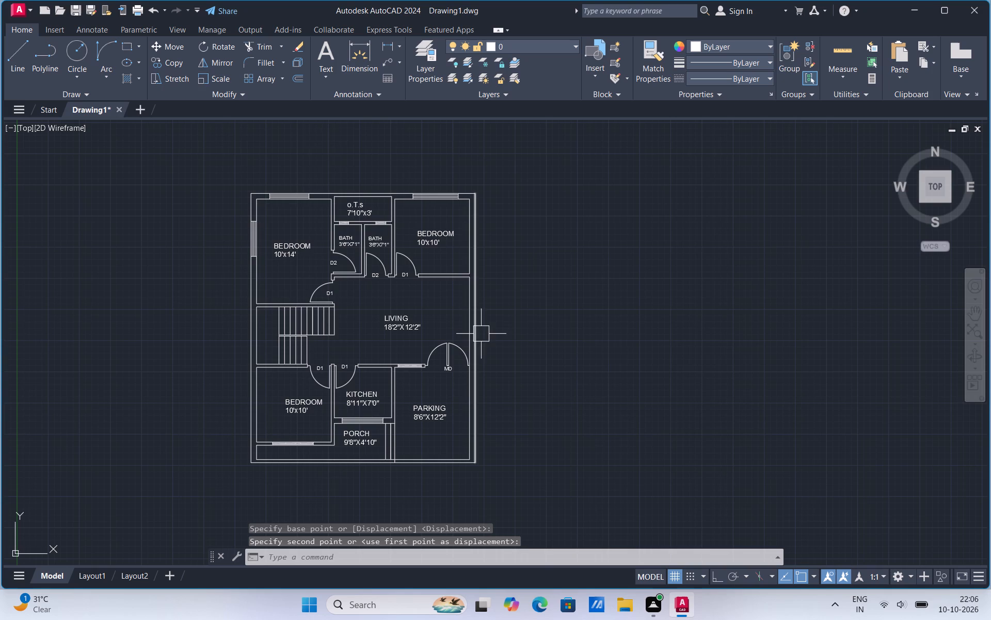
{"action": "scroll", "coordinate": [456, 303], "scroll_direction": "up", "scroll_amount": 1}
{"action": "left_click", "coordinate": [25, 64]}
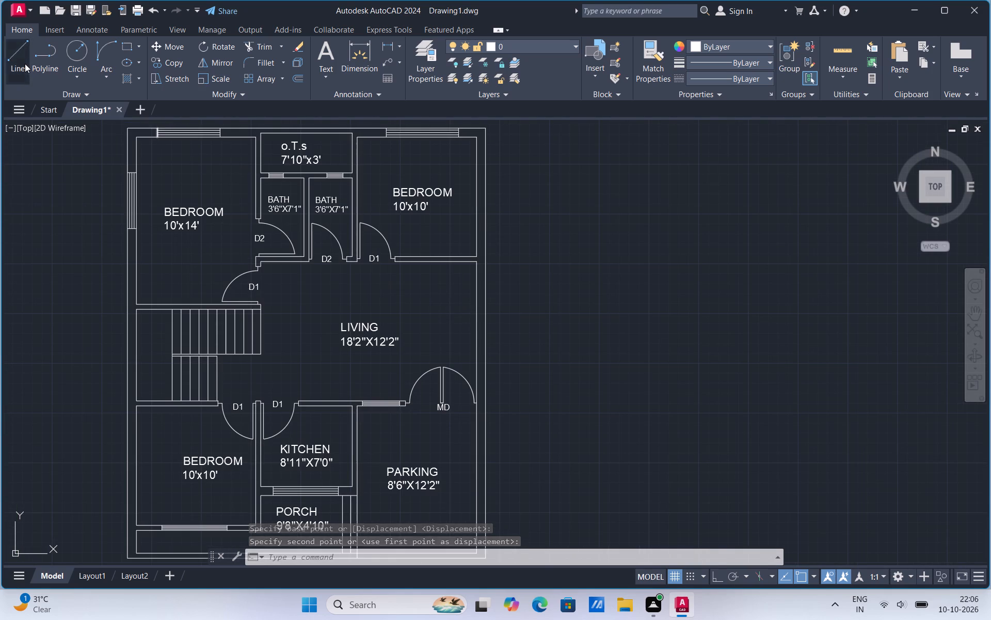
{"action": "scroll", "coordinate": [485, 287], "scroll_direction": "up", "scroll_amount": 2}
{"action": "left_click", "coordinate": [463, 297]}
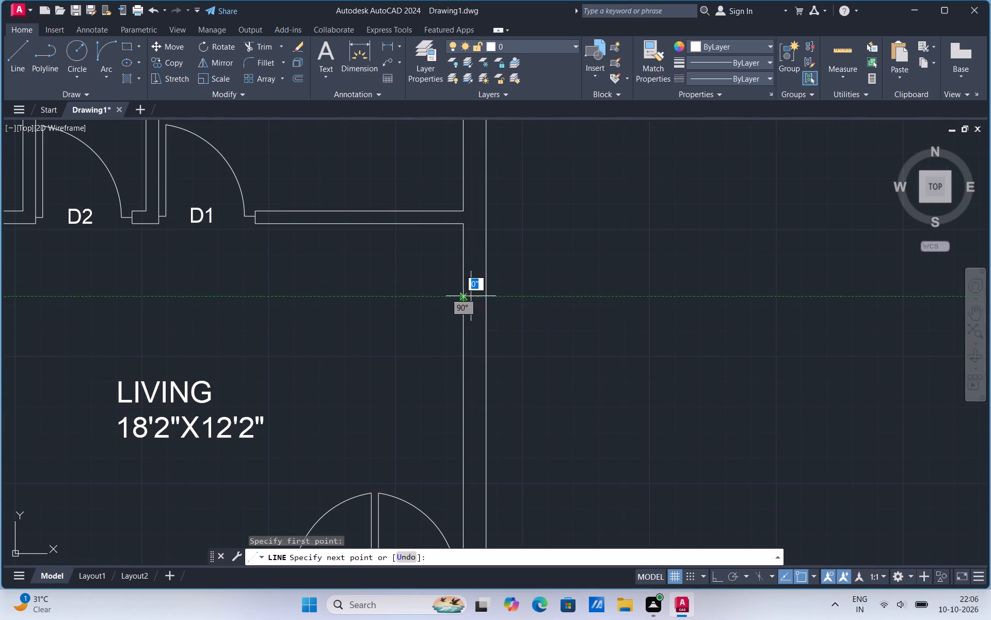
{"action": "left_click", "coordinate": [486, 295]}
{"action": "key", "text": "Escape"}
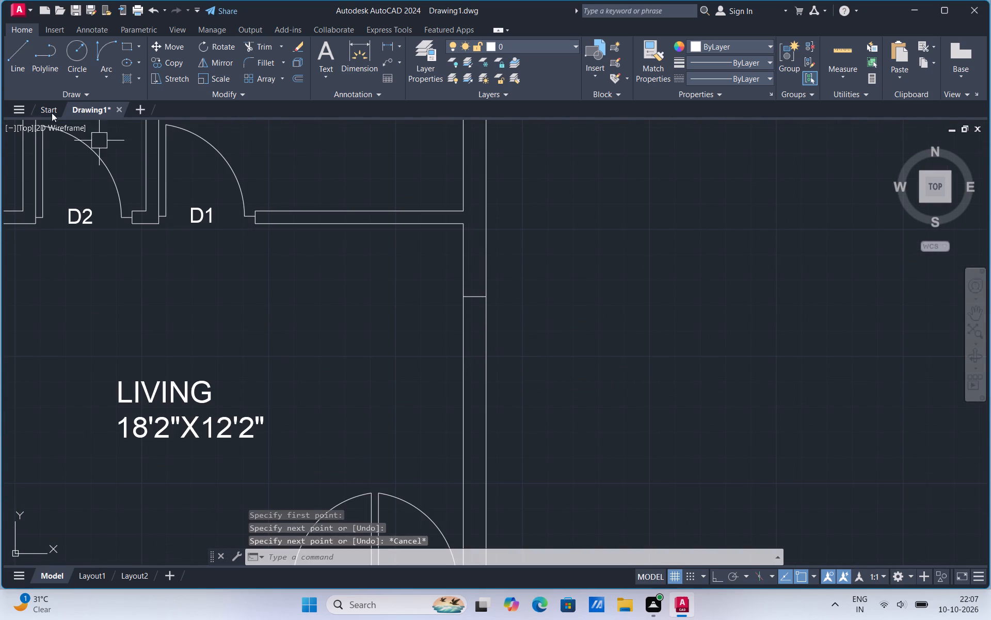
{"action": "left_click", "coordinate": [12, 70]}
{"action": "scroll", "coordinate": [372, 291], "scroll_direction": "down", "scroll_amount": 1}
{"action": "scroll", "coordinate": [438, 392], "scroll_direction": "up", "scroll_amount": 1}
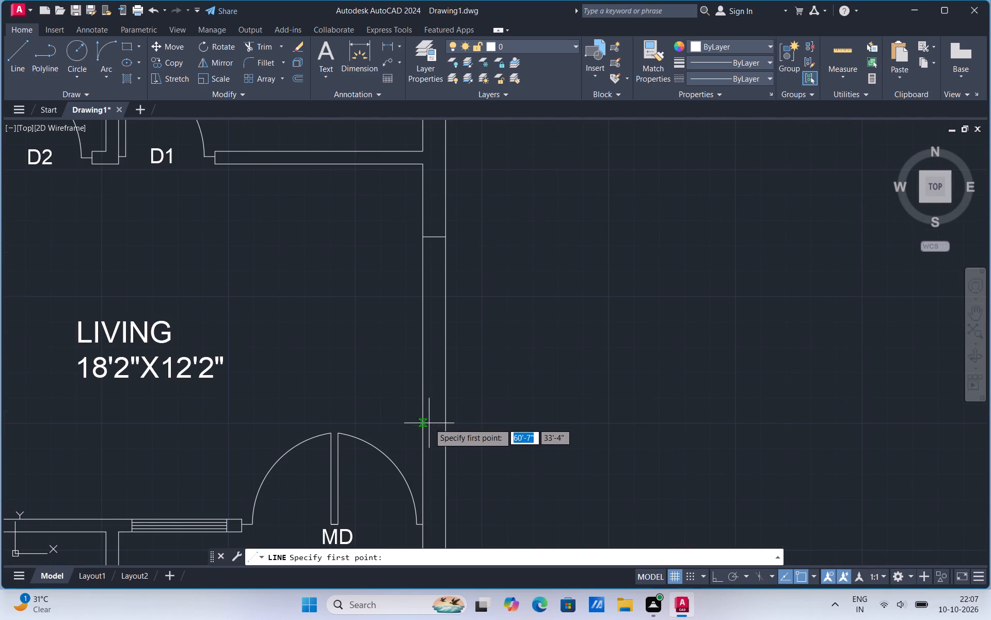
{"action": "left_click", "coordinate": [426, 416]}
{"action": "left_click", "coordinate": [447, 419]}
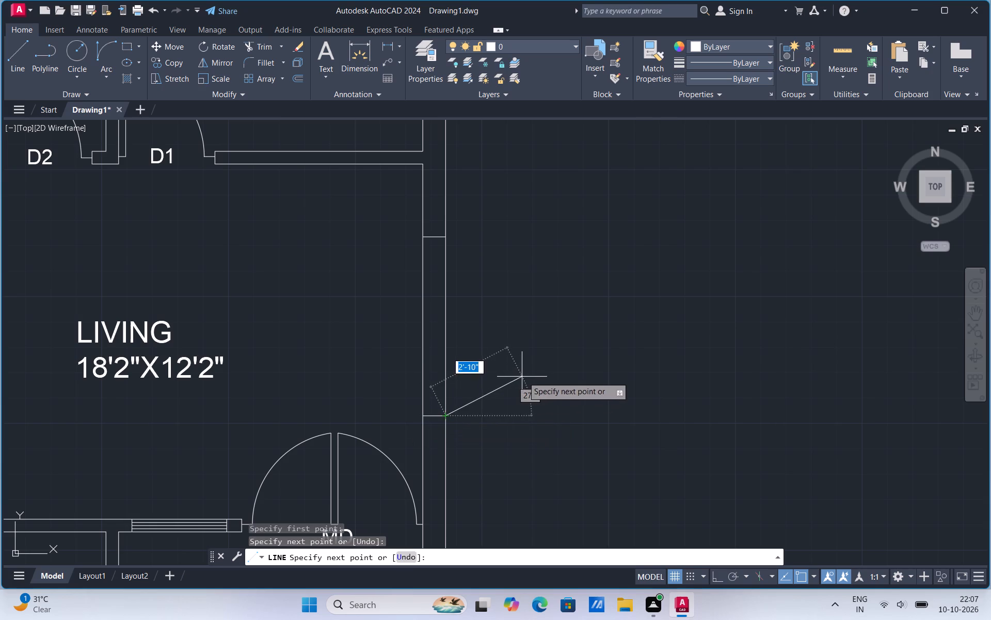
{"action": "key", "text": "Escape"}
Draw a vertical line about 5'-11" long between the midpoints of the two short lines marking the living room's east window opening.
{"action": "left_click", "coordinate": [10, 70]}
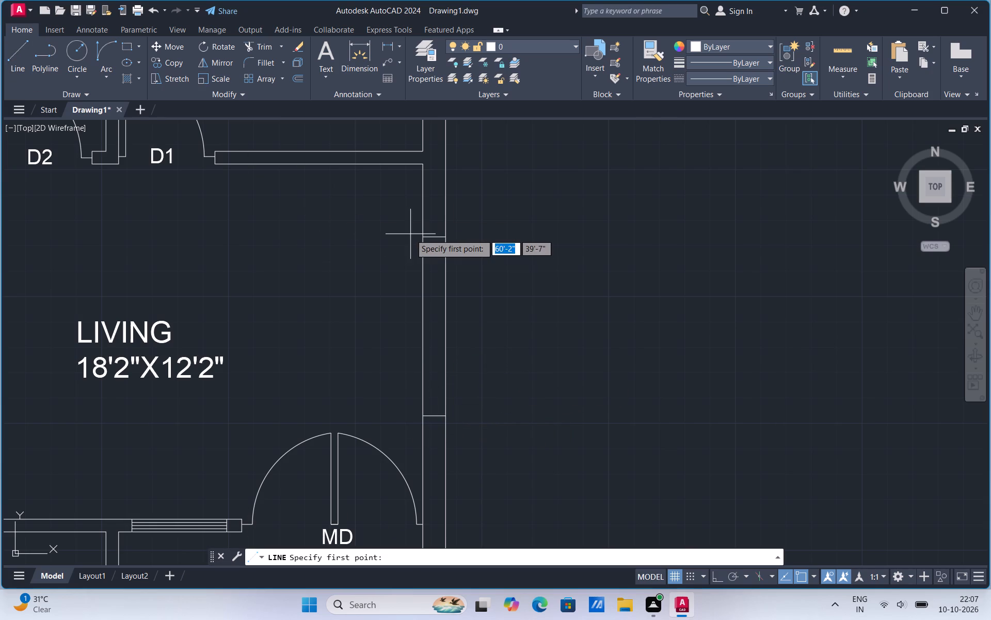
{"action": "left_click", "coordinate": [436, 238]}
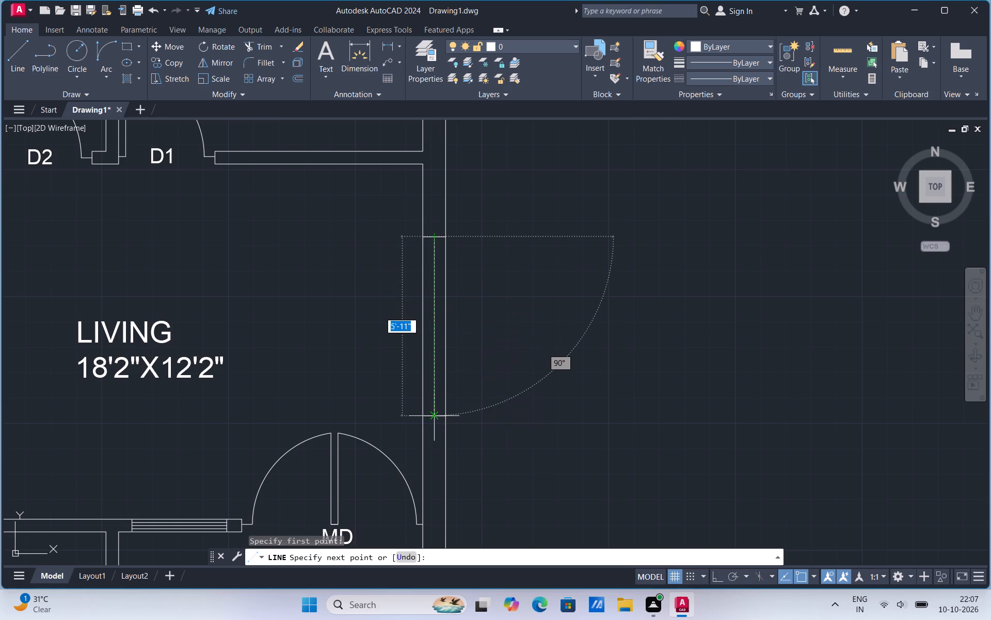
{"action": "left_click", "coordinate": [434, 419]}
{"action": "key", "text": "Escape"}
Copy the window's centre line about 2" to the west and about 2" to the east within the wall opening.
{"action": "scroll", "coordinate": [440, 233], "scroll_direction": "up", "scroll_amount": 1}
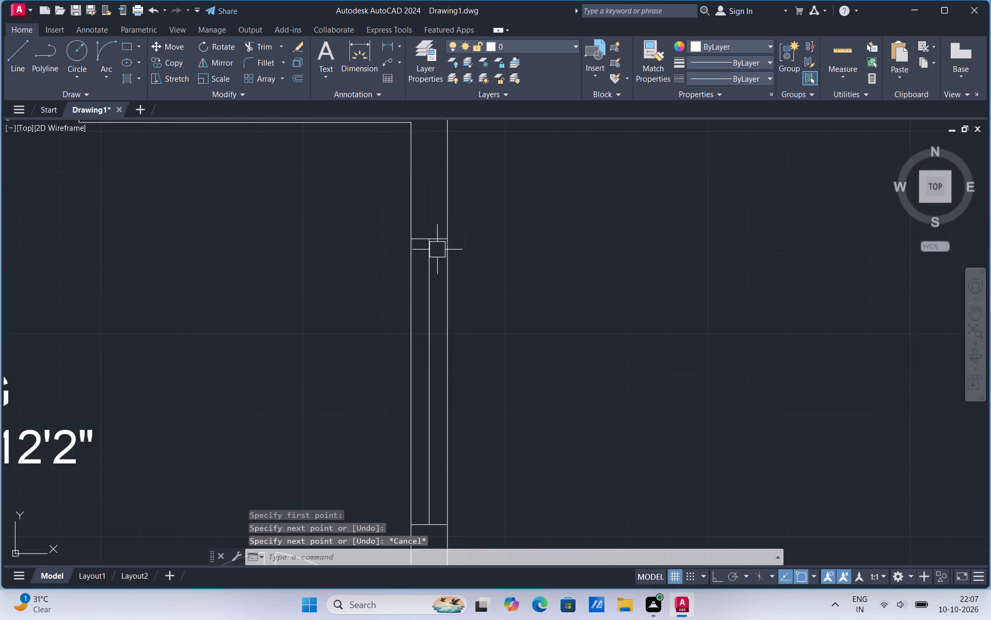
{"action": "scroll", "coordinate": [431, 262], "scroll_direction": "up", "scroll_amount": 2}
{"action": "left_click", "coordinate": [425, 263]}
{"action": "right_click", "coordinate": [425, 263]}
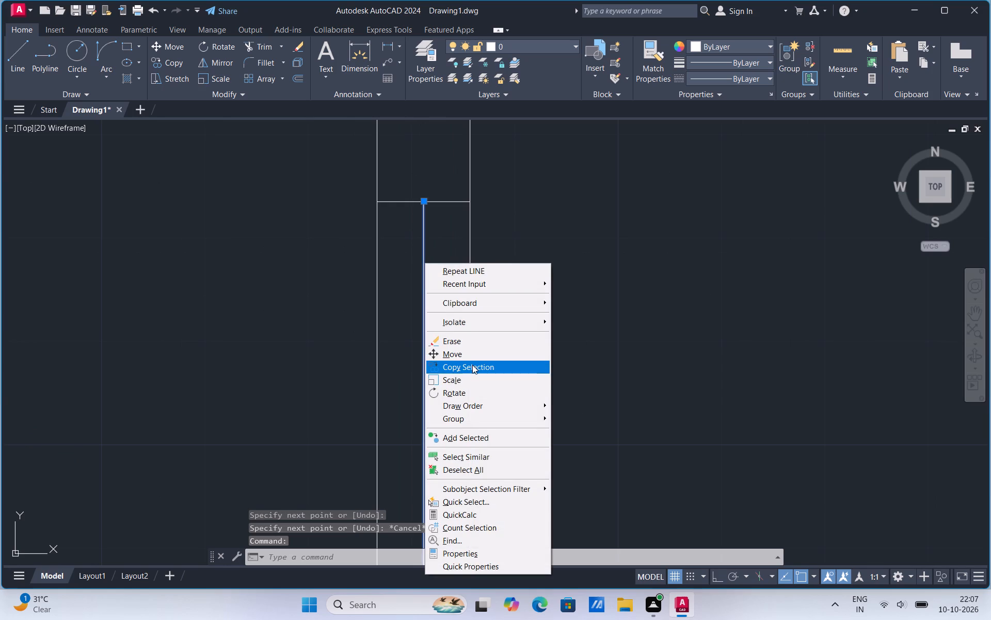
{"action": "left_click", "coordinate": [472, 365]}
{"action": "left_click", "coordinate": [421, 203]}
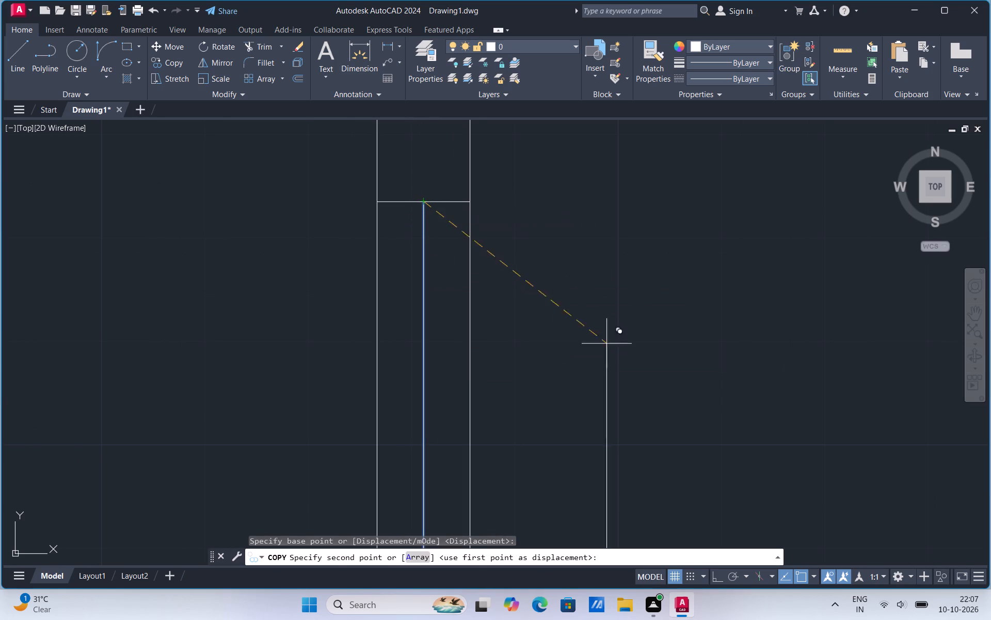
{"action": "left_click", "coordinate": [717, 578]}
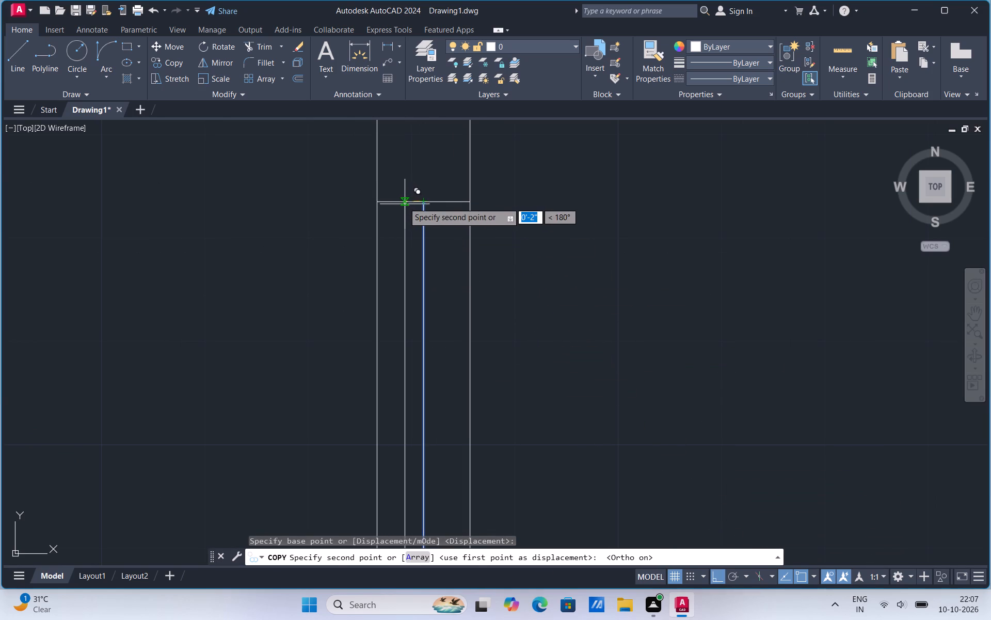
{"action": "left_click", "coordinate": [402, 200]}
{"action": "left_click", "coordinate": [447, 204]}
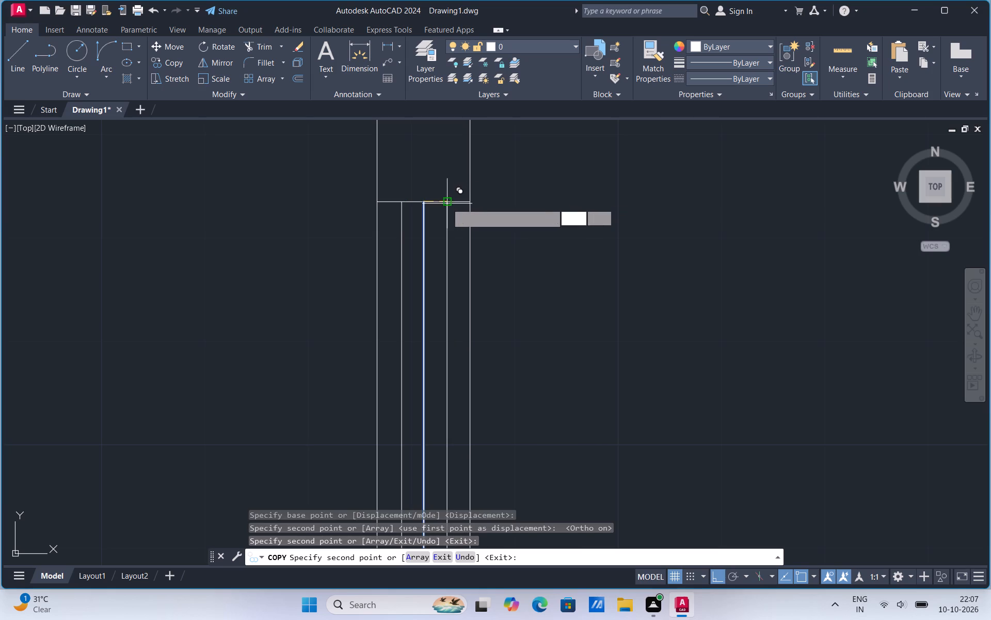
{"action": "scroll", "coordinate": [509, 189], "scroll_direction": "down", "scroll_amount": 4}
{"action": "key", "text": "Escape"}
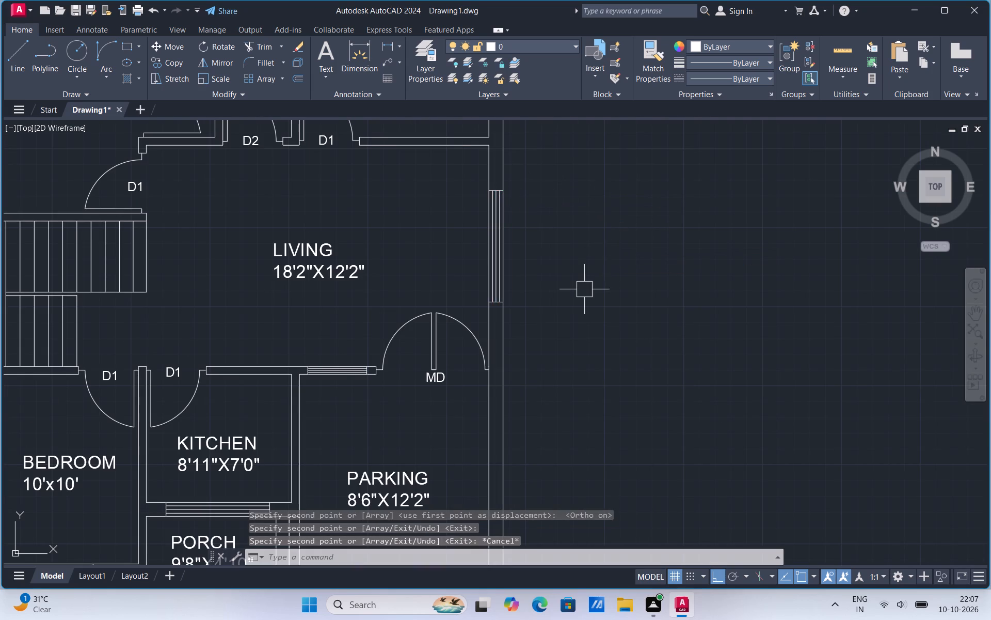
Examine the whole floor plan, including its room and door labels and the windows.
{"action": "scroll", "coordinate": [584, 293], "scroll_direction": "down", "scroll_amount": 1}
{"action": "scroll", "coordinate": [526, 433], "scroll_direction": "down", "scroll_amount": 1}
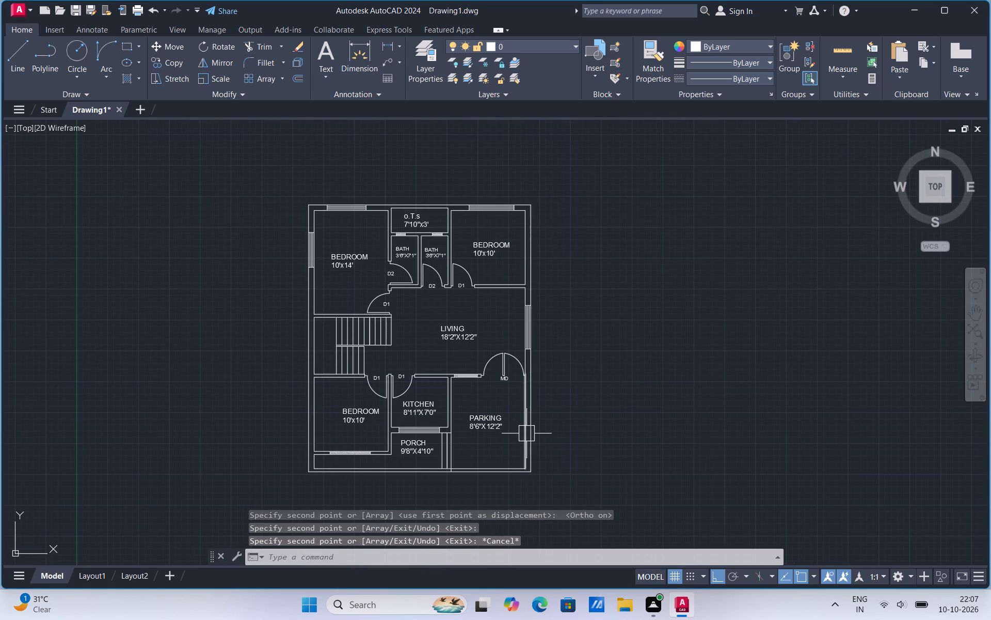
{"action": "scroll", "coordinate": [357, 319], "scroll_direction": "up", "scroll_amount": 2}
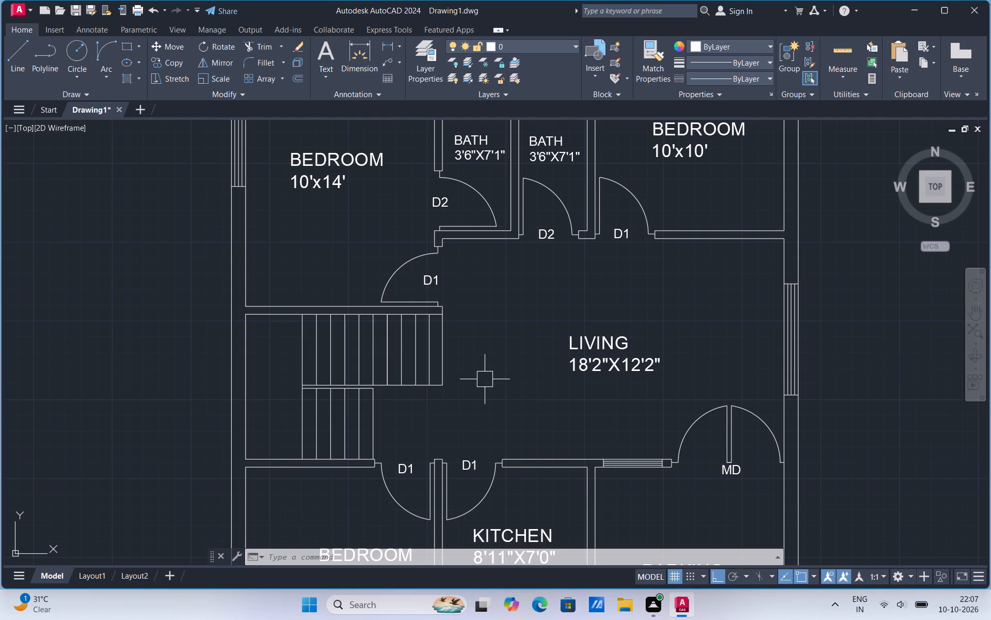
{"action": "scroll", "coordinate": [438, 354], "scroll_direction": "down", "scroll_amount": 2}
{"action": "scroll", "coordinate": [310, 363], "scroll_direction": "down", "scroll_amount": 1}
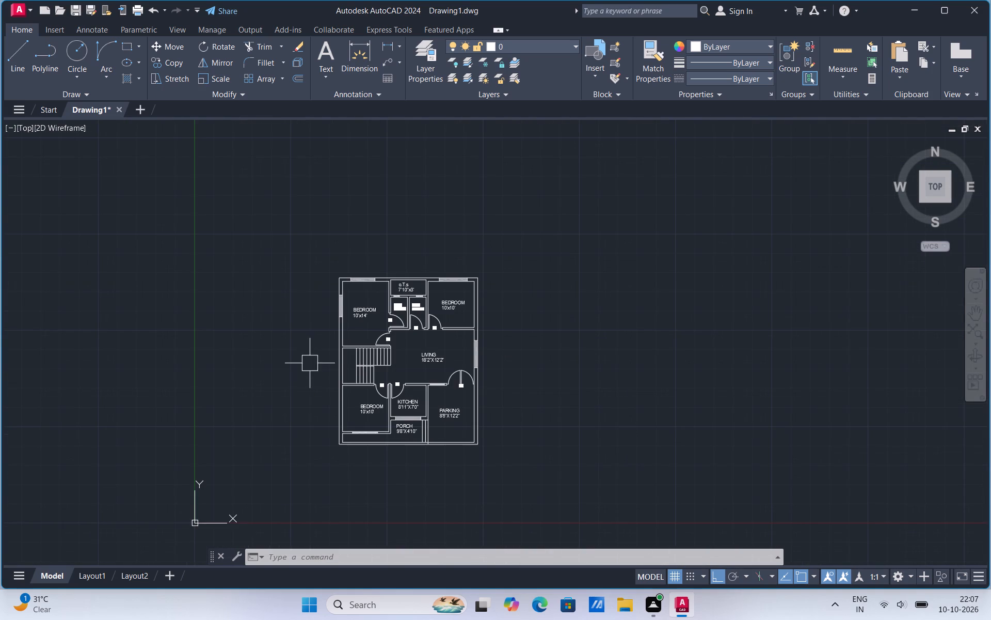
{"action": "scroll", "coordinate": [495, 381], "scroll_direction": "up", "scroll_amount": 2}
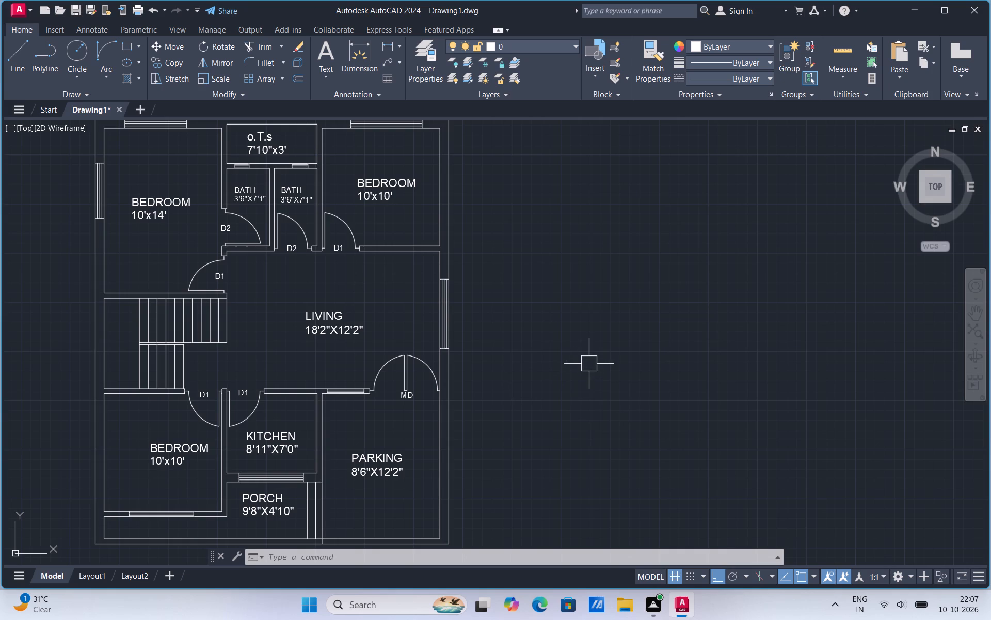
{"action": "scroll", "coordinate": [535, 457], "scroll_direction": "down", "scroll_amount": 1}
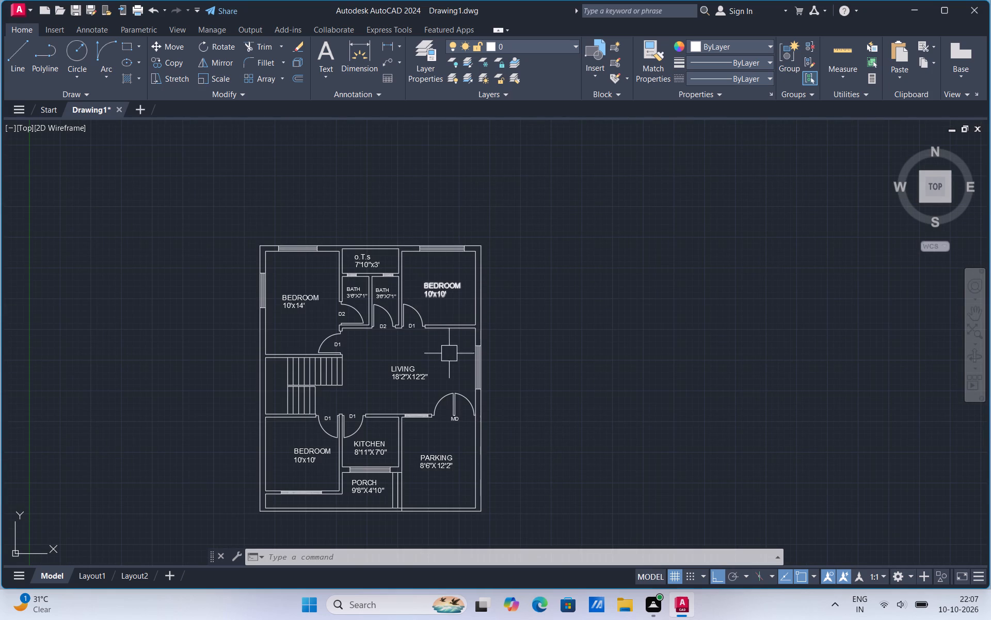
Add a linear dimension for the house's overall width, placed just outside the north wall.
{"action": "left_click", "coordinate": [390, 48]}
{"action": "left_click", "coordinate": [261, 244]}
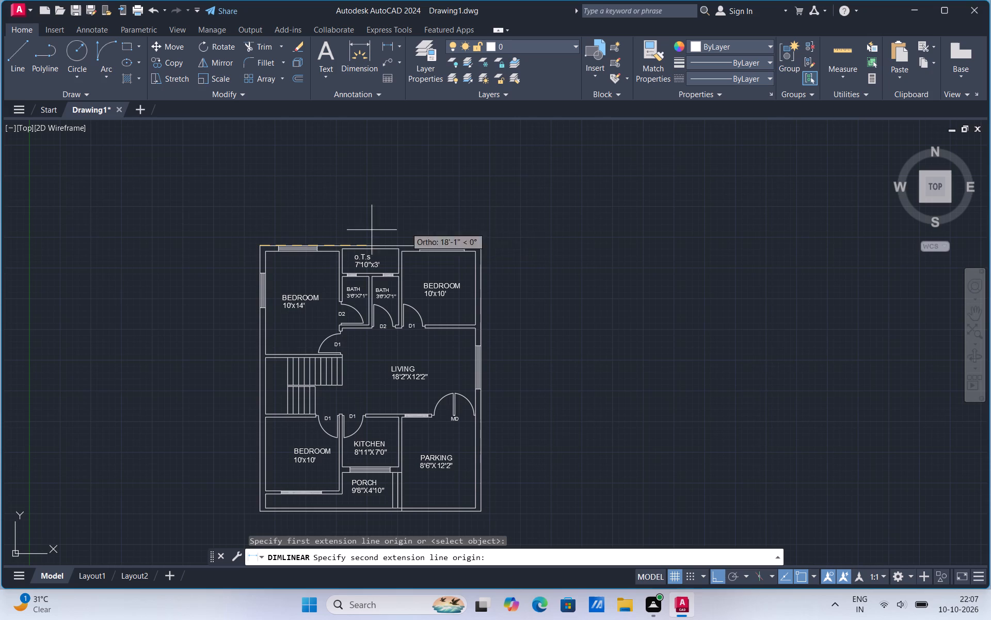
{"action": "left_click", "coordinate": [479, 247]}
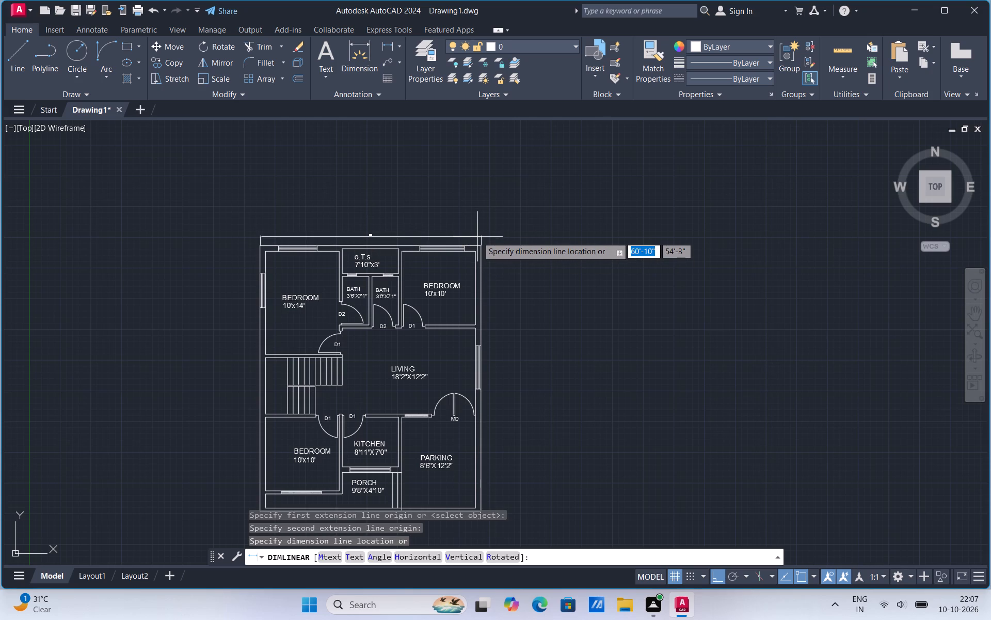
{"action": "left_click", "coordinate": [477, 237]}
Add a linear dimension for the house's overall depth, placed just outside the west wall.
{"action": "left_click", "coordinate": [388, 45]}
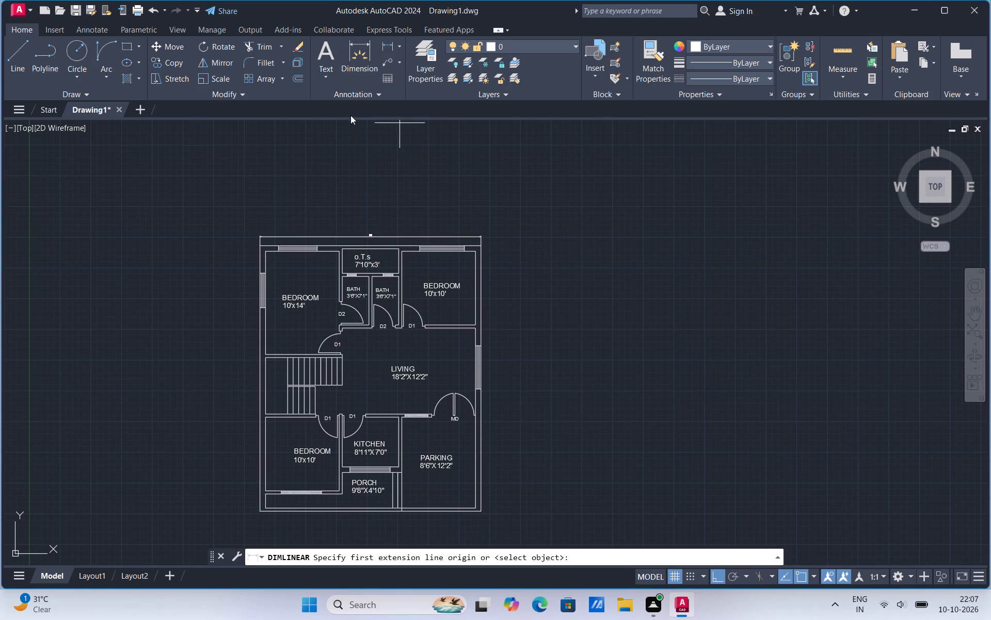
{"action": "scroll", "coordinate": [257, 252], "scroll_direction": "up", "scroll_amount": 2}
{"action": "left_click", "coordinate": [263, 233]}
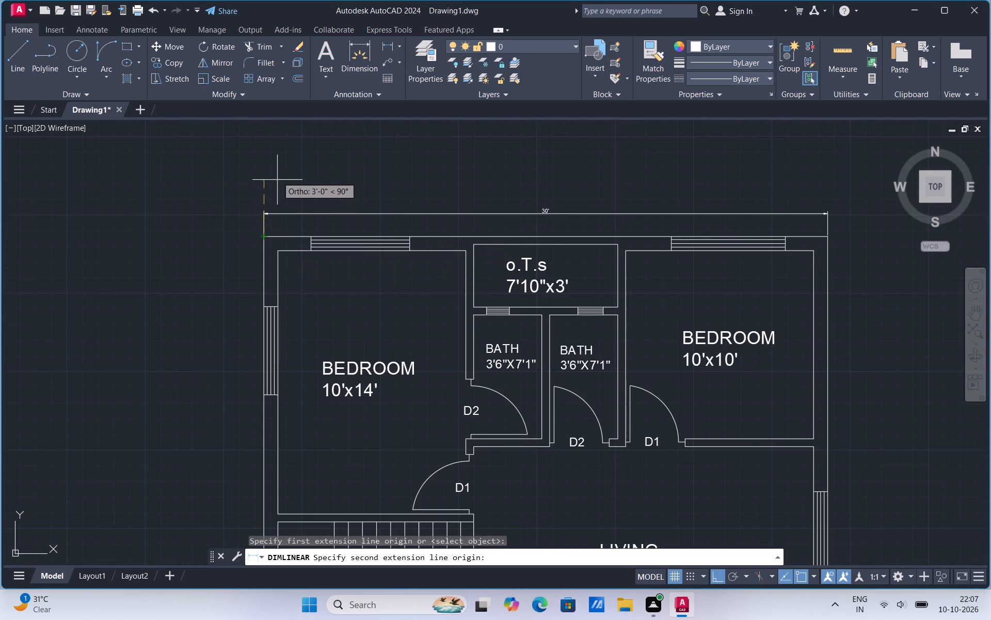
{"action": "scroll", "coordinate": [278, 175], "scroll_direction": "down", "scroll_amount": 2}
{"action": "left_click", "coordinate": [271, 464]}
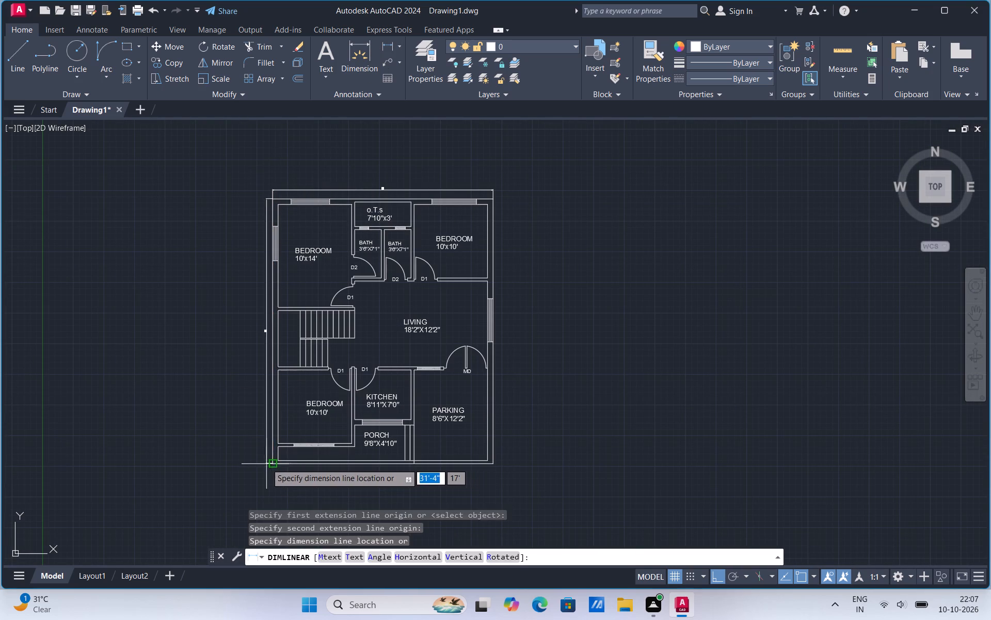
{"action": "left_click", "coordinate": [265, 462]}
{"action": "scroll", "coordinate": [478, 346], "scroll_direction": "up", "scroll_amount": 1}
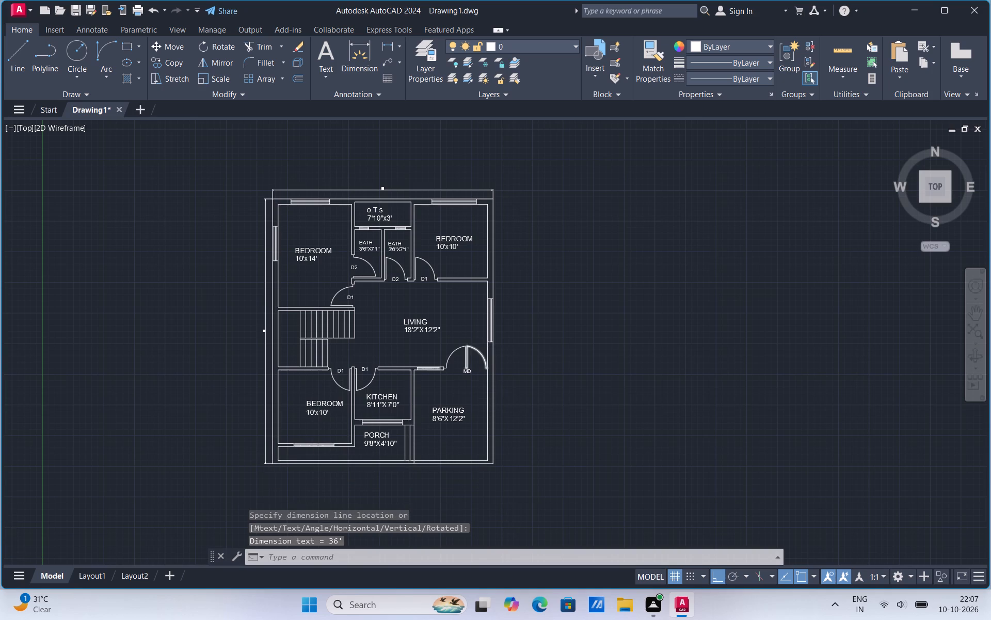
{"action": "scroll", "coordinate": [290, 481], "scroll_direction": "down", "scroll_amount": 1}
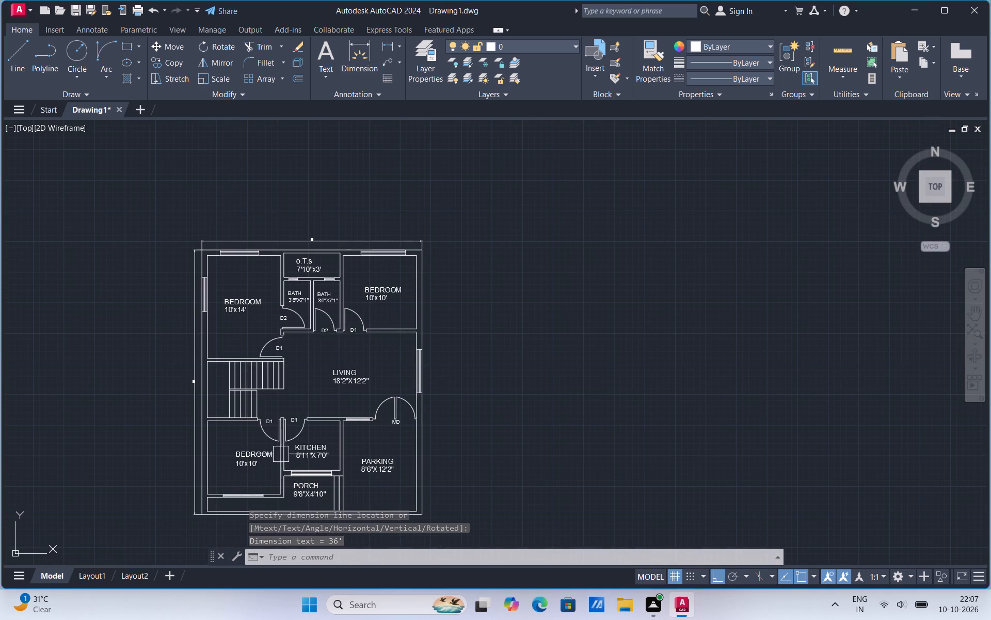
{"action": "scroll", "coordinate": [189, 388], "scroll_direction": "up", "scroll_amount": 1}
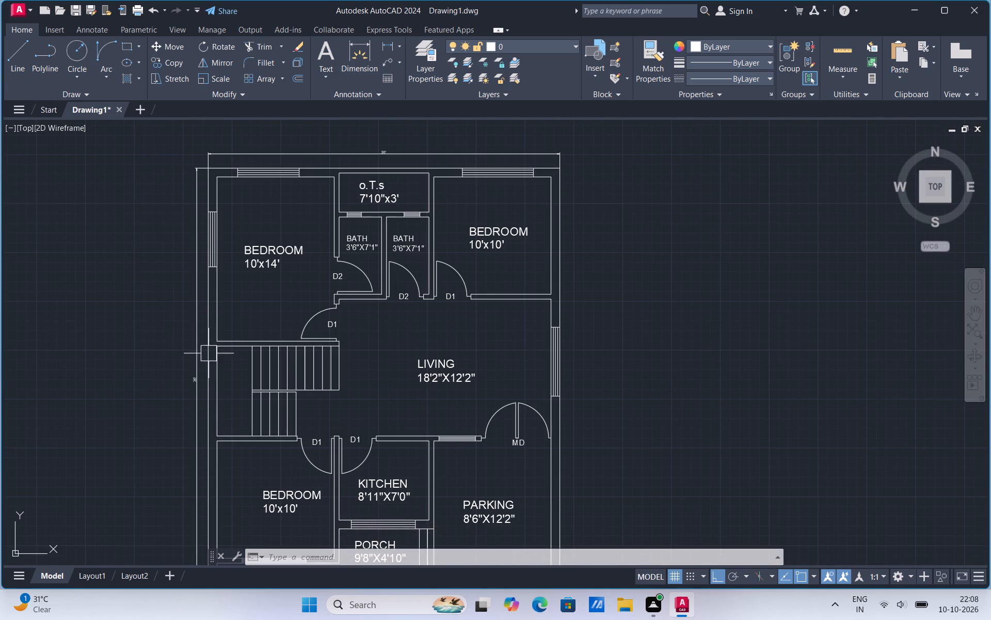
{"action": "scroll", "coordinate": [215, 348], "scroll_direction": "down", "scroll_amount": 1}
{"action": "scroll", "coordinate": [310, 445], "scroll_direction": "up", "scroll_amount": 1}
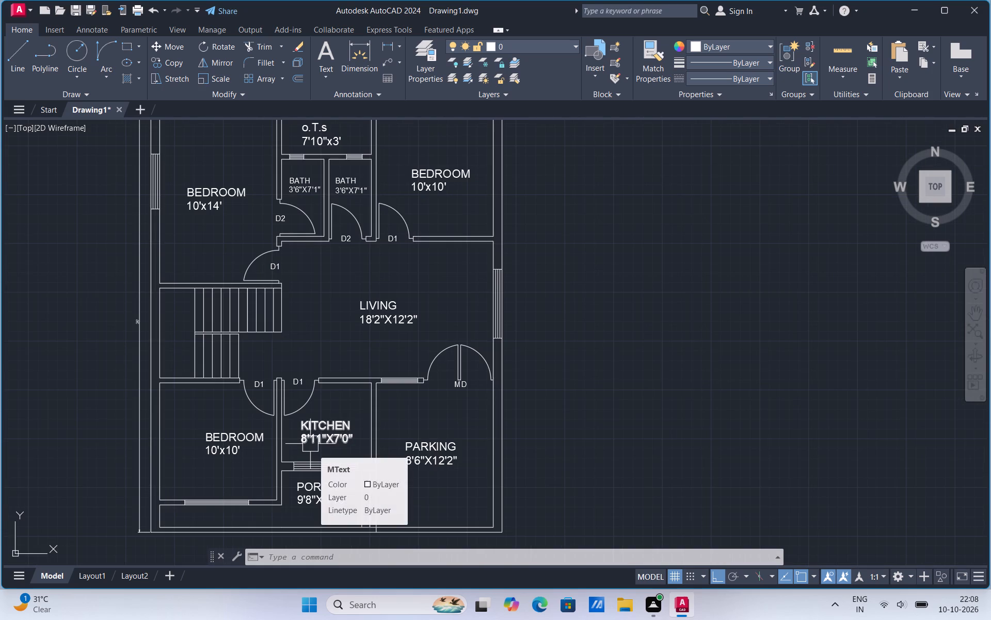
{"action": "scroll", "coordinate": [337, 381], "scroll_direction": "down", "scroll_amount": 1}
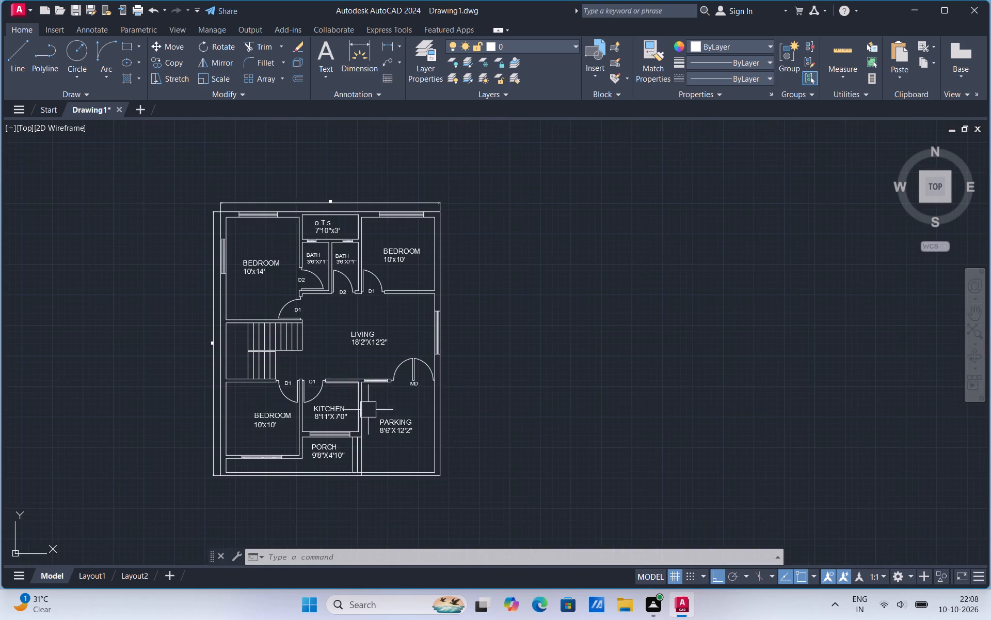
Move the D2 label from the east bath's door to the south end of the parking, just inside the south wall.
{"action": "scroll", "coordinate": [409, 460], "scroll_direction": "up", "scroll_amount": 1}
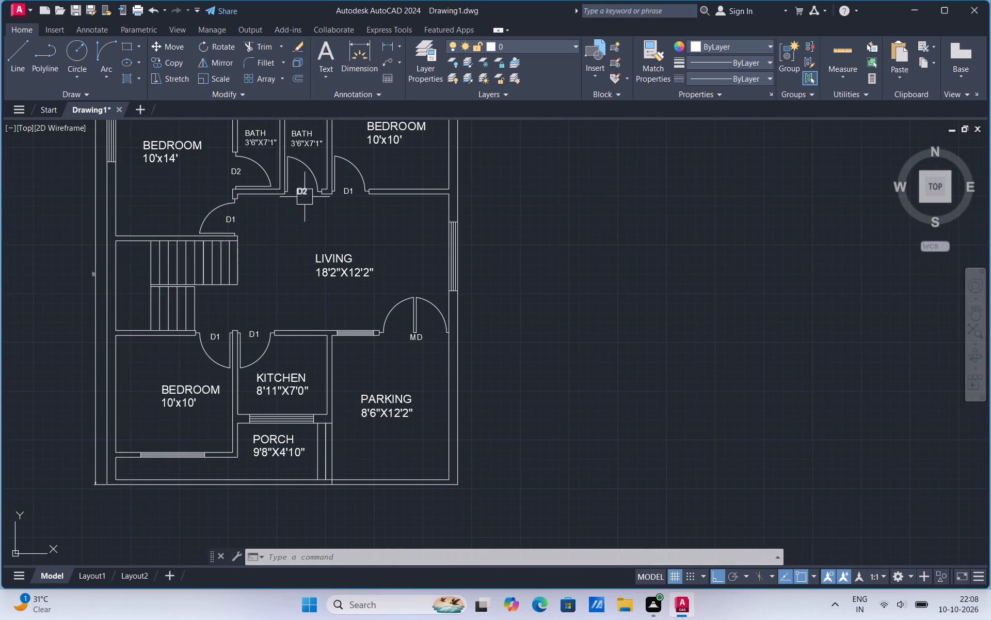
{"action": "scroll", "coordinate": [305, 196], "scroll_direction": "up", "scroll_amount": 2}
{"action": "left_click", "coordinate": [303, 190]}
{"action": "right_click", "coordinate": [303, 190]}
{"action": "left_click_drag", "start_coordinate": [359, 324], "coordinate": [354, 319]}
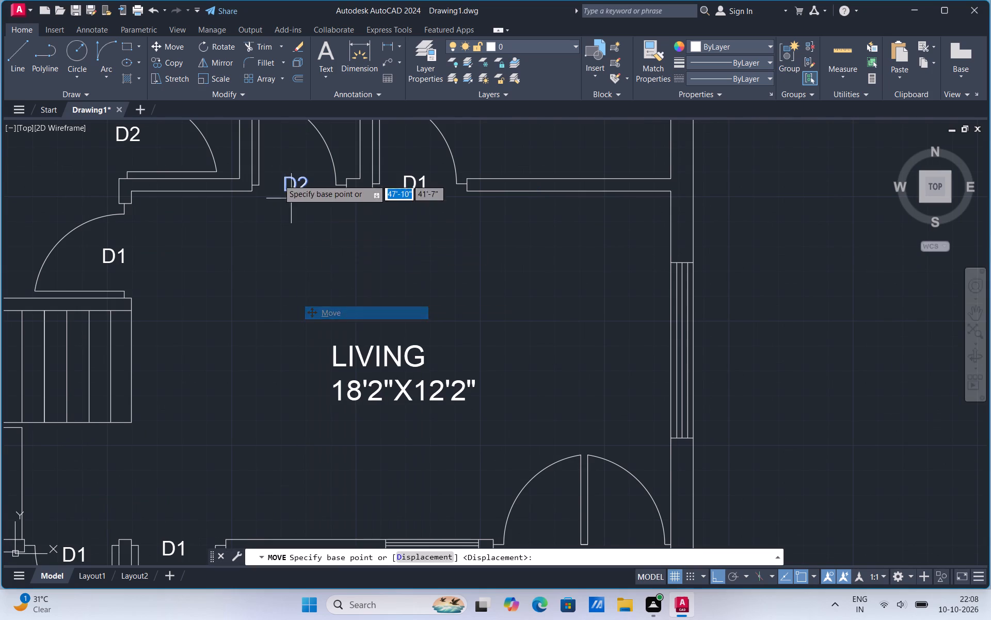
{"action": "left_click", "coordinate": [276, 176]}
{"action": "scroll", "coordinate": [310, 183], "scroll_direction": "down", "scroll_amount": 2}
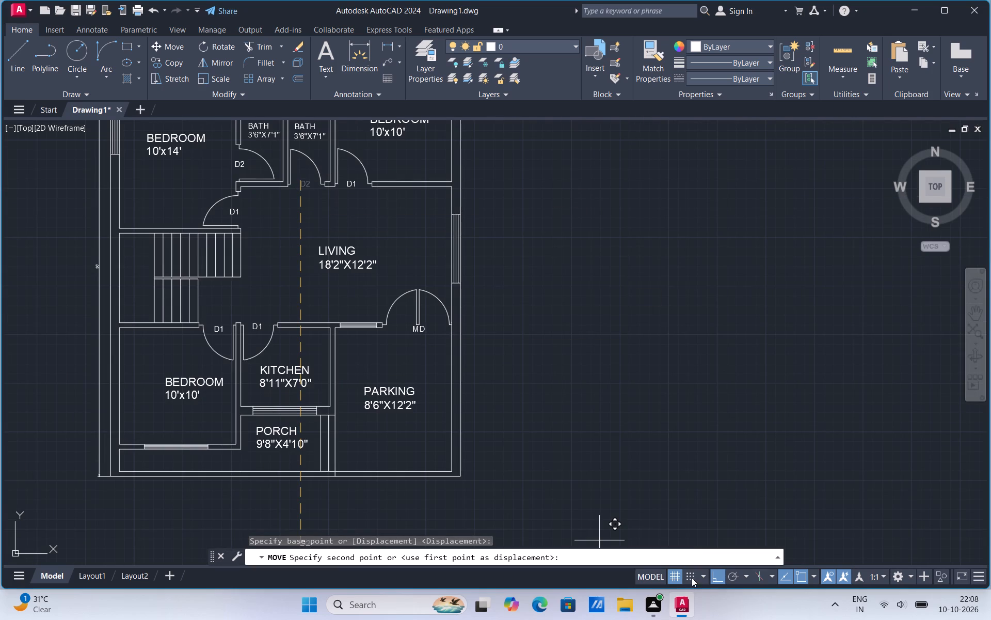
{"action": "left_click", "coordinate": [713, 575]}
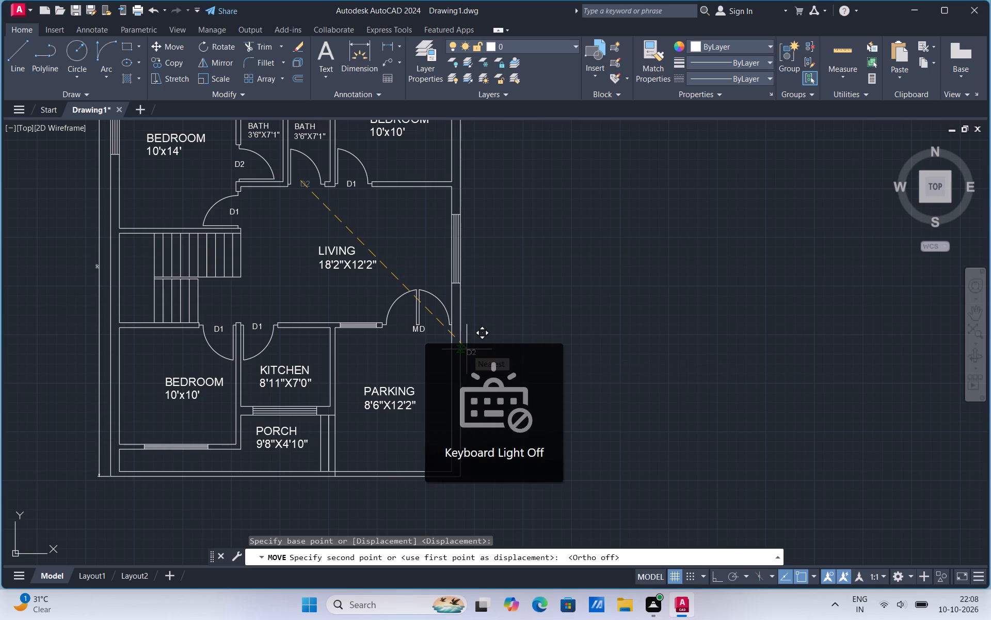
{"action": "scroll", "coordinate": [391, 469], "scroll_direction": "up", "scroll_amount": 2}
{"action": "left_click", "coordinate": [389, 456]}
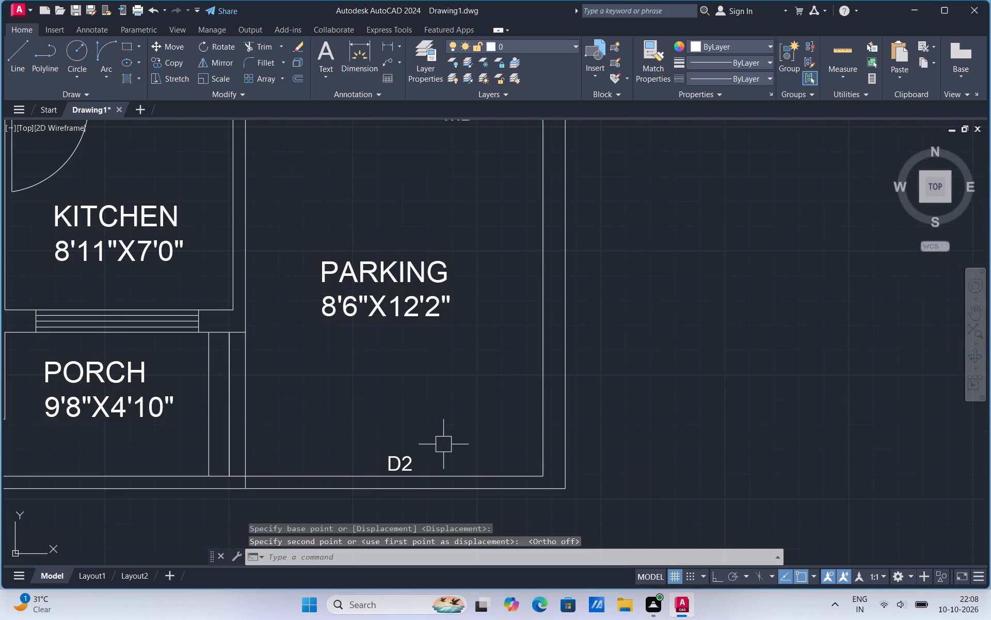
Change the D2 label in the parking to GATE.
{"action": "double_click", "coordinate": [401, 464]}
{"action": "left_click", "coordinate": [413, 460]}
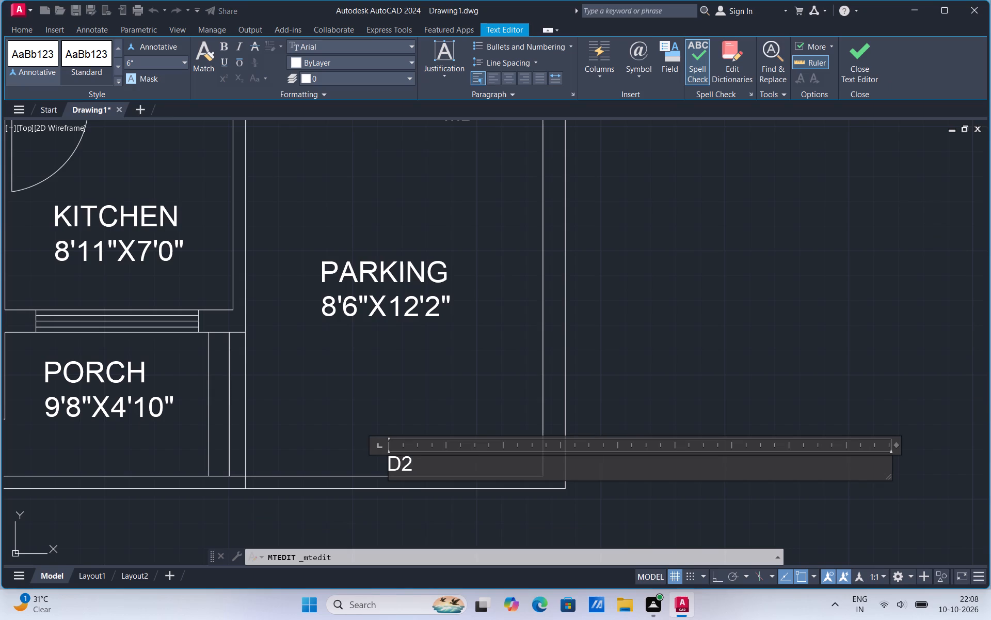
{"action": "key", "text": "BackSpace"}
{"action": "key", "text": "BackSpace"}
{"action": "type", "text": "GATE"}
{"action": "left_click", "coordinate": [411, 414]}
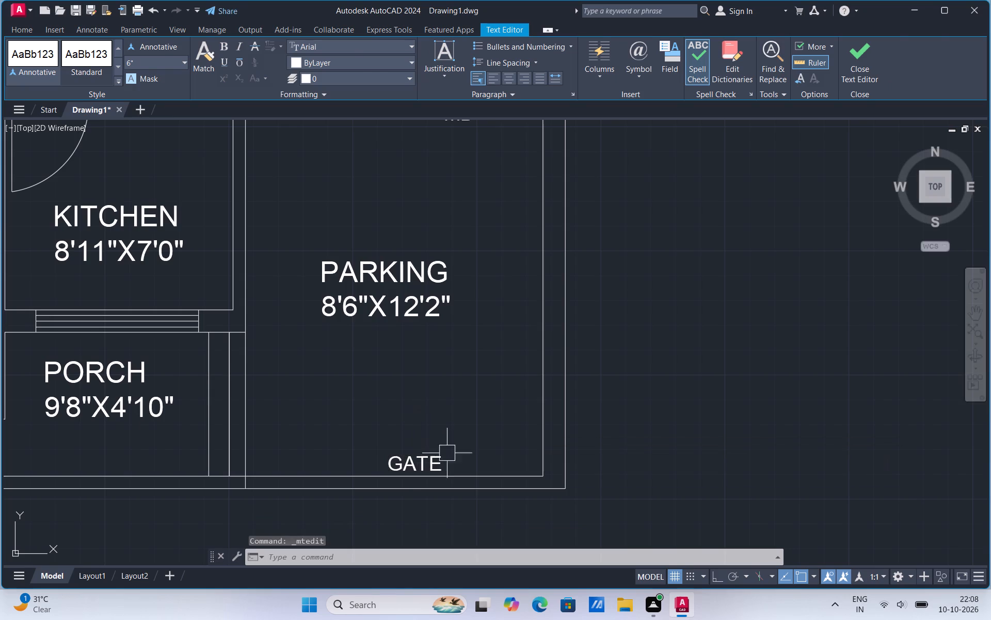
Move the GATE label just outside the parking's south wall.
{"action": "left_click", "coordinate": [408, 461]}
{"action": "right_click", "coordinate": [408, 461]}
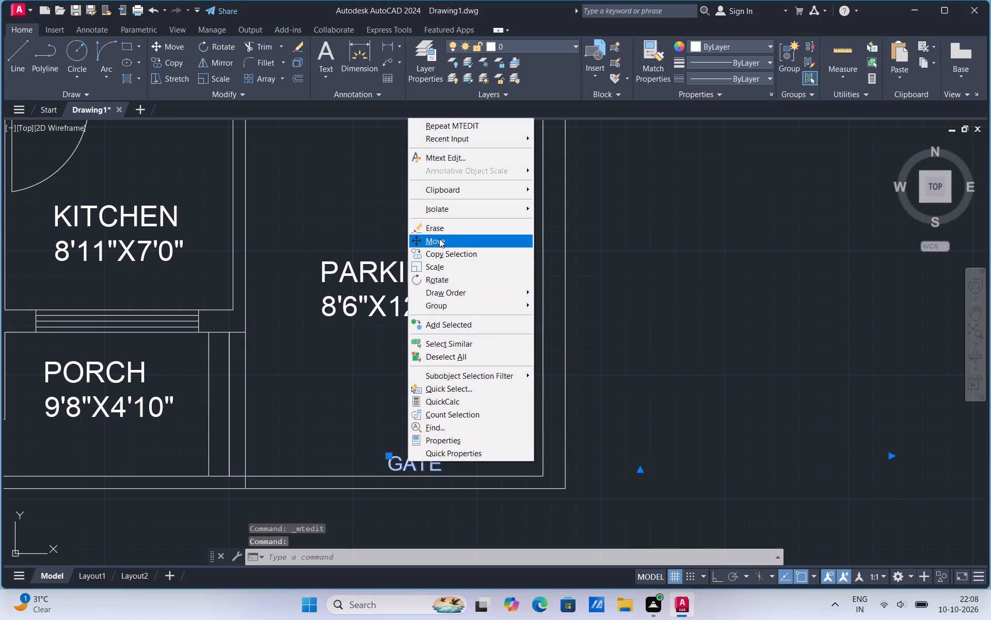
{"action": "left_click", "coordinate": [439, 239]}
{"action": "left_click", "coordinate": [421, 459]}
{"action": "left_click", "coordinate": [379, 497]}
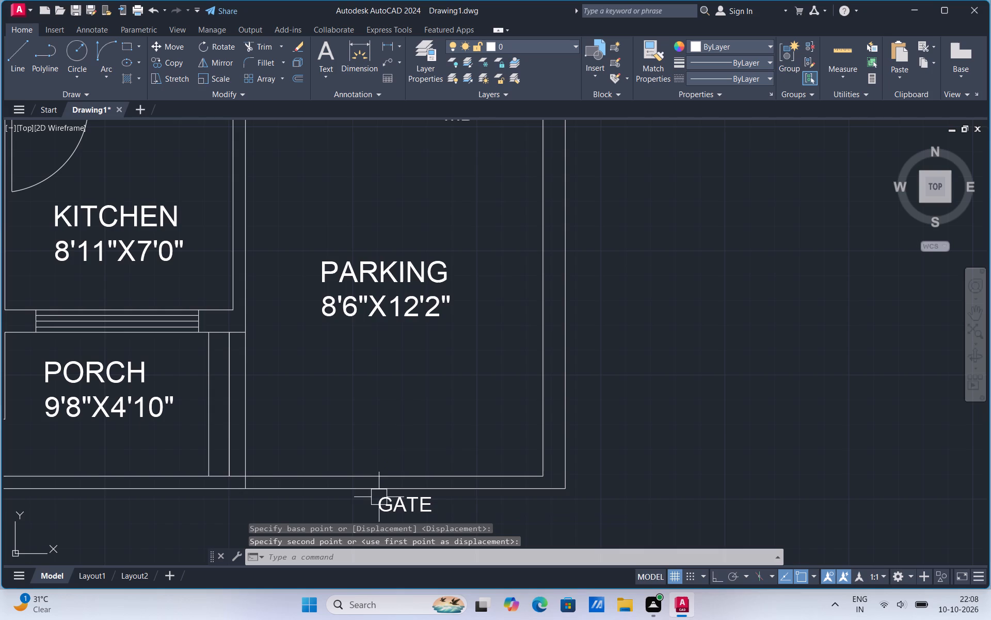
Trim the short piece of the parking's west boundary line that crosses the thickness of the south wall.
{"action": "left_click", "coordinate": [256, 44]}
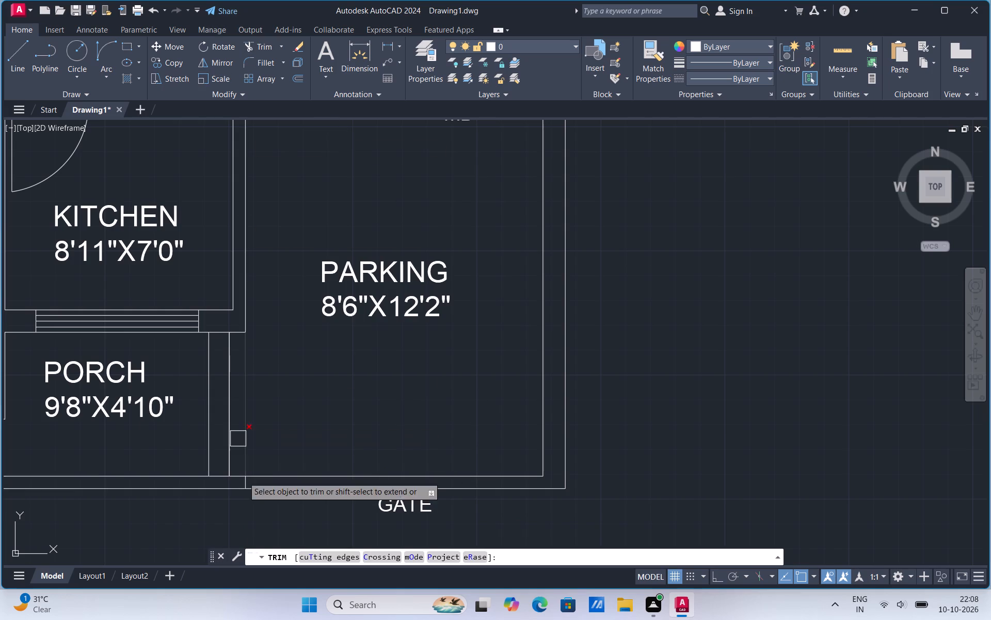
{"action": "scroll", "coordinate": [257, 495], "scroll_direction": "up", "scroll_amount": 1}
{"action": "left_click", "coordinate": [235, 474]}
{"action": "scroll", "coordinate": [282, 484], "scroll_direction": "down", "scroll_amount": 1}
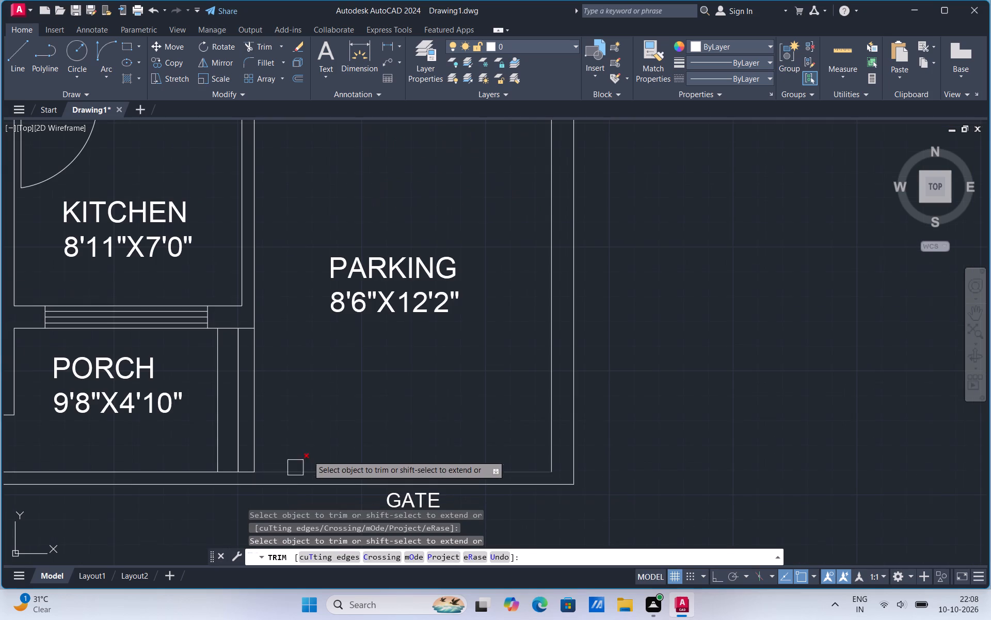
{"action": "key", "text": "Escape"}
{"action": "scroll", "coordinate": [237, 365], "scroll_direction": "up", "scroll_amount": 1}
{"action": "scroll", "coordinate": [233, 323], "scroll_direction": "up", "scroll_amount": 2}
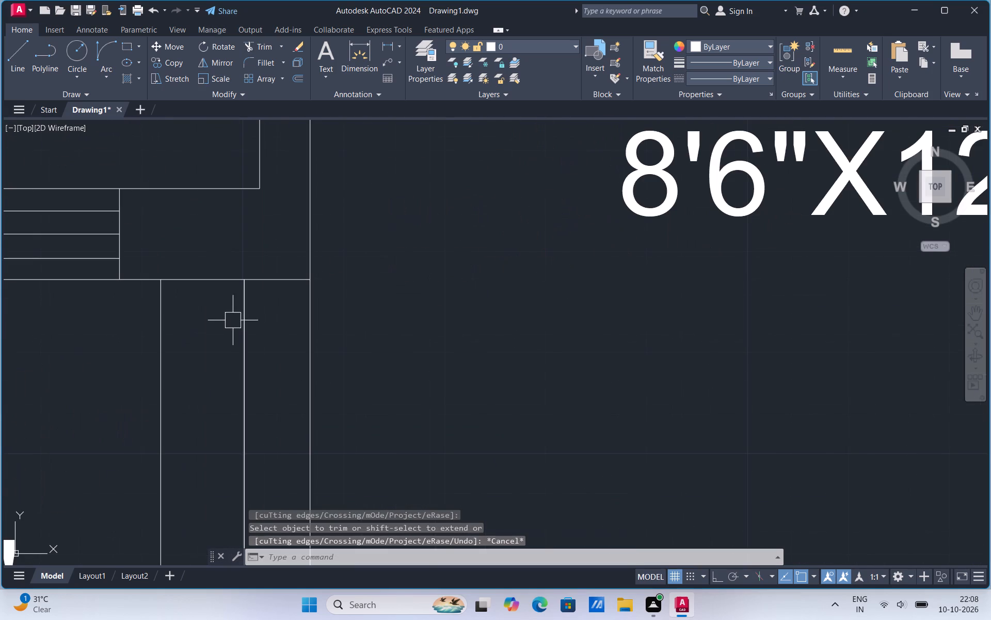
Move the overlapping vertical line between the porch and the parking slightly west along the kitchen's south wall line.
{"action": "left_click", "coordinate": [241, 304]}
{"action": "right_click", "coordinate": [241, 304]}
{"action": "left_click", "coordinate": [279, 373]}
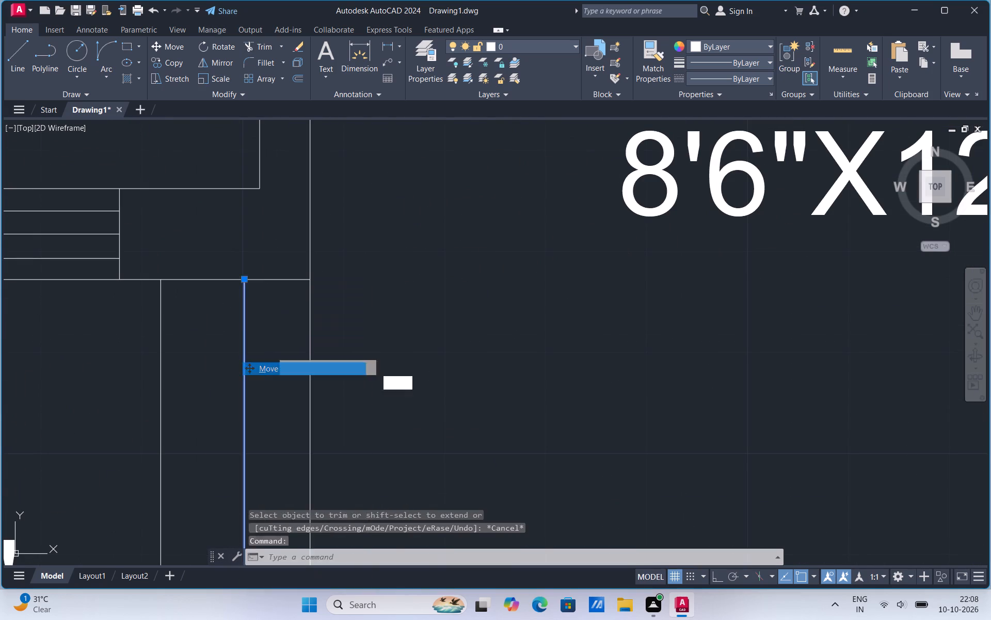
{"action": "scroll", "coordinate": [243, 262], "scroll_direction": "up", "scroll_amount": 2}
{"action": "left_click", "coordinate": [244, 306]}
{"action": "left_click", "coordinate": [225, 305]}
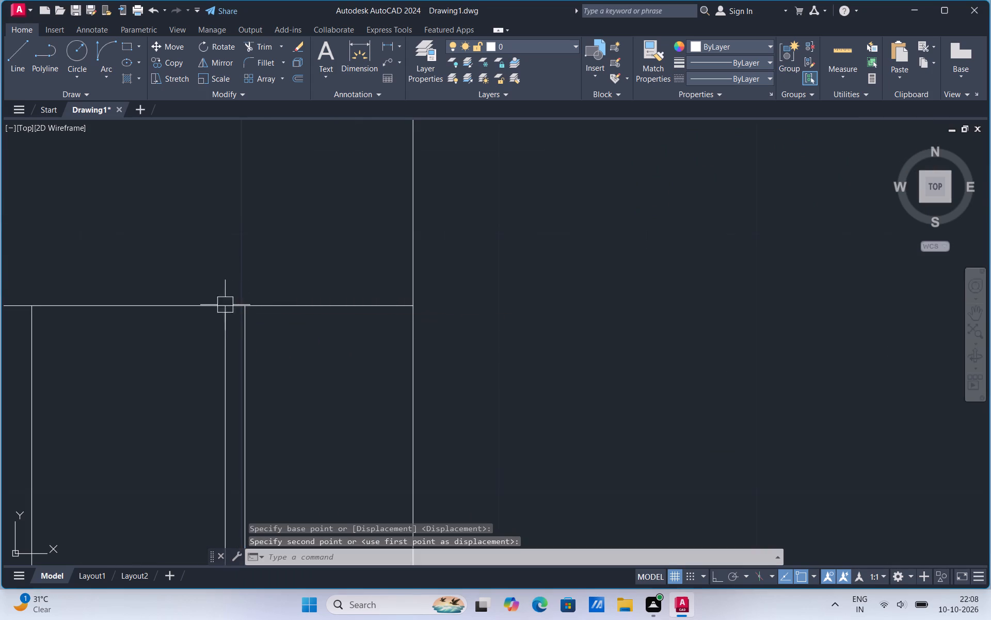
Copy the MD label at the main double door to a spot directly below it in the parking.
{"action": "scroll", "coordinate": [300, 326], "scroll_direction": "down", "scroll_amount": 4}
{"action": "scroll", "coordinate": [210, 444], "scroll_direction": "down", "scroll_amount": 2}
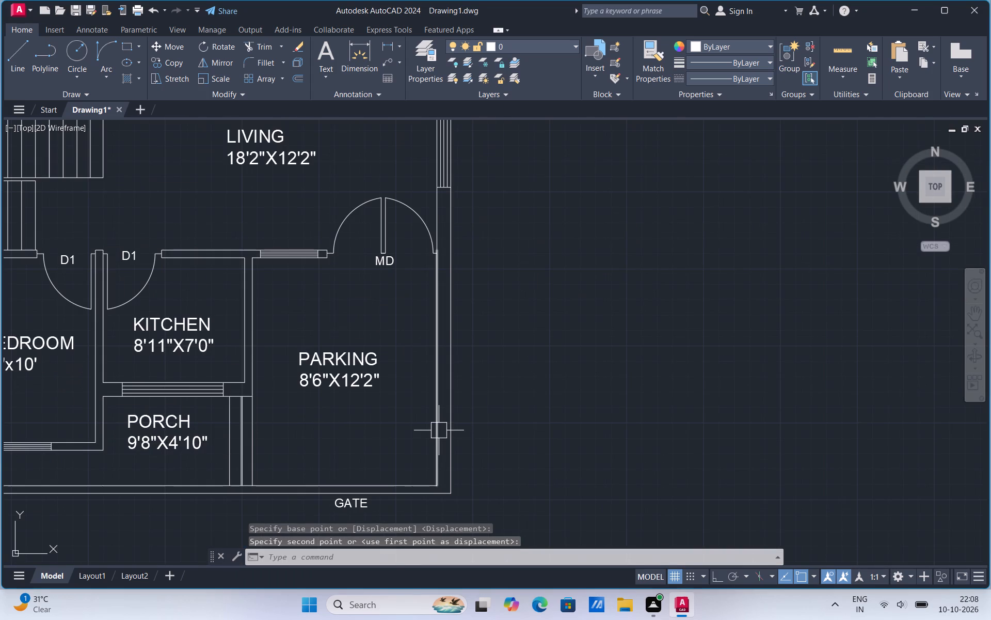
{"action": "scroll", "coordinate": [392, 493], "scroll_direction": "down", "scroll_amount": 1}
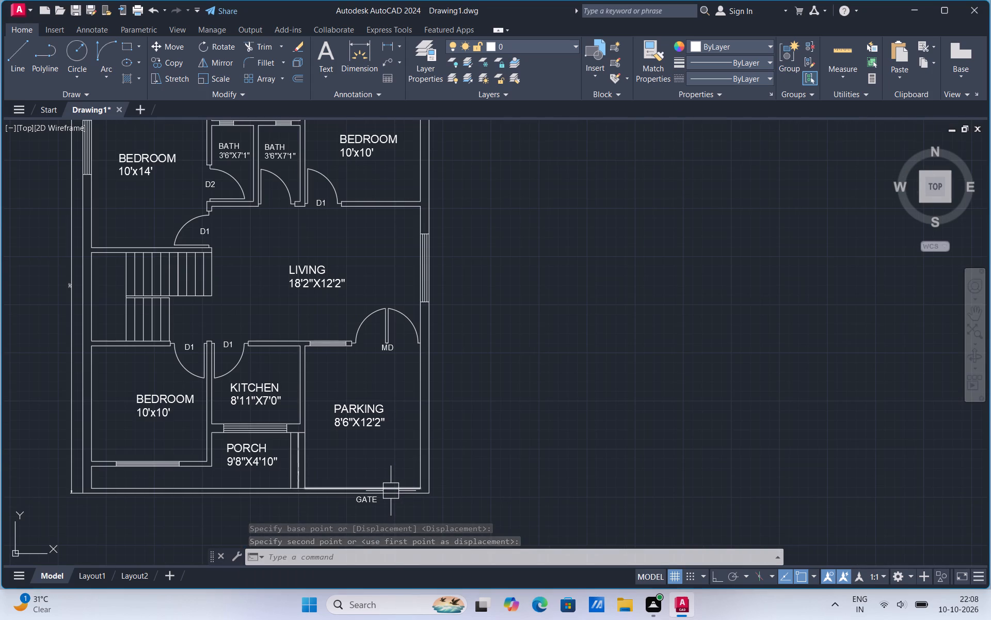
{"action": "scroll", "coordinate": [367, 446], "scroll_direction": "up", "scroll_amount": 1}
{"action": "scroll", "coordinate": [401, 281], "scroll_direction": "up", "scroll_amount": 3}
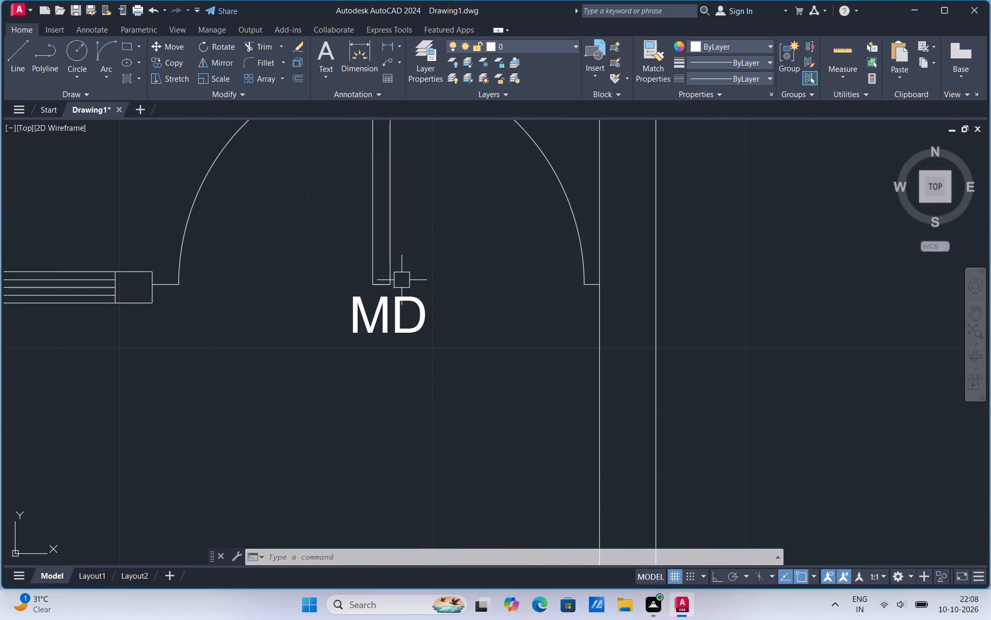
{"action": "left_click", "coordinate": [402, 306]}
{"action": "right_click", "coordinate": [402, 306]}
{"action": "left_click", "coordinate": [443, 380]}
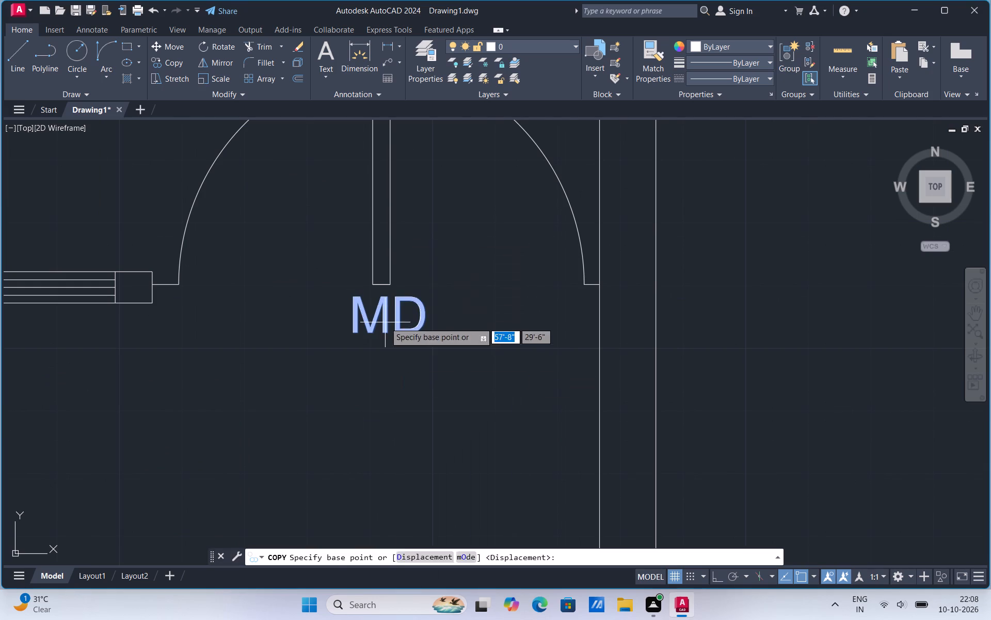
{"action": "left_click", "coordinate": [385, 322]}
{"action": "left_click", "coordinate": [390, 390]}
{"action": "key", "text": "Escape"}
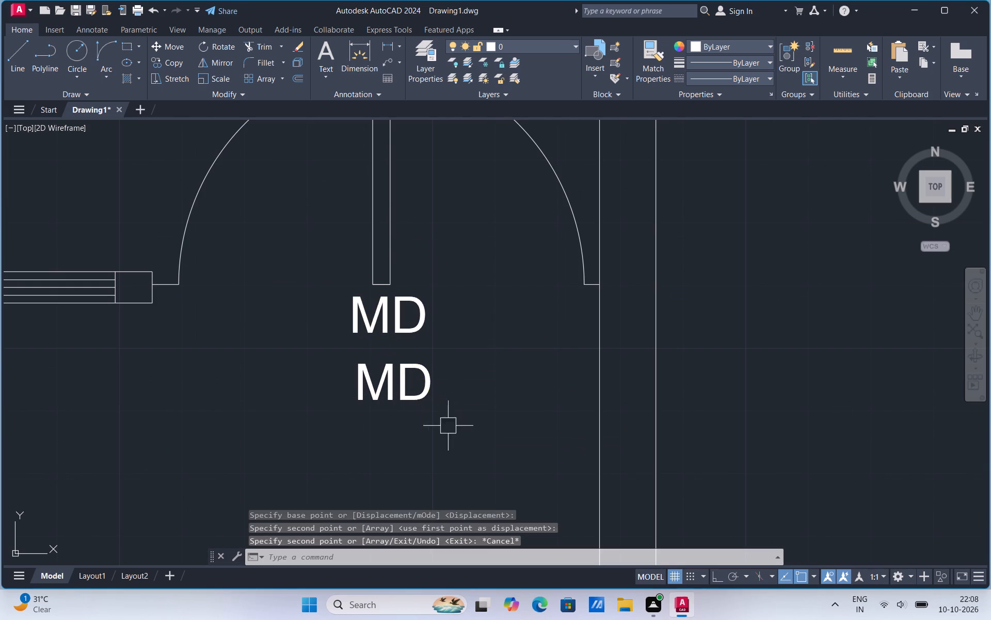
Change the copied MD label to ENTRY.
{"action": "double_click", "coordinate": [420, 395]}
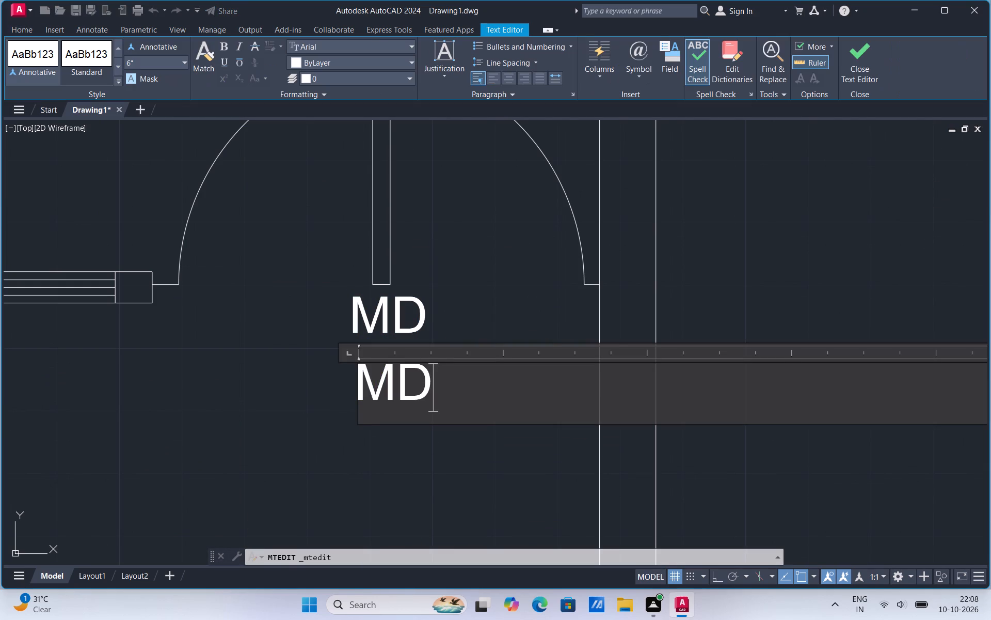
{"action": "key", "text": "BackSpace"}
{"action": "key", "text": "BackSpace"}
{"action": "key", "text": "e"}
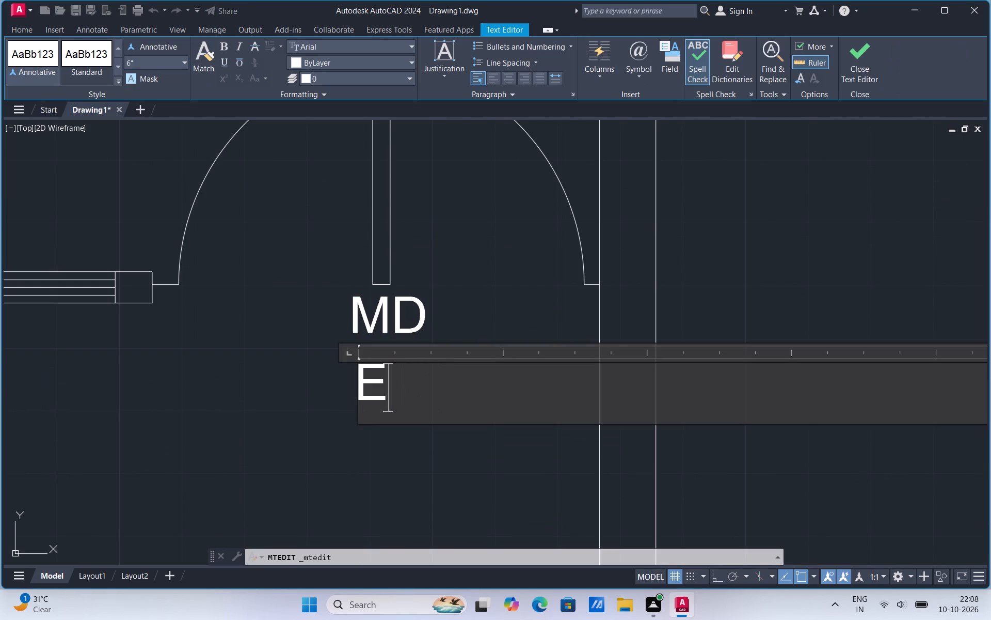
{"action": "type", "text": "NTRY"}
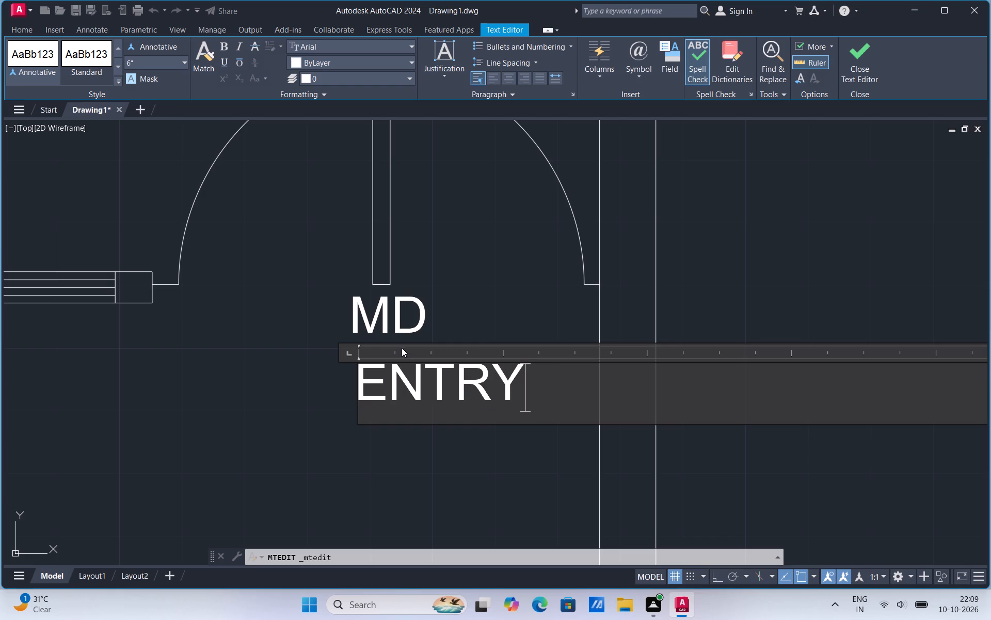
{"action": "left_click", "coordinate": [402, 346]}
{"action": "left_click", "coordinate": [485, 322]}
Move the ENTRY label so it sits centred close beneath the MD label.
{"action": "left_click", "coordinate": [437, 379]}
{"action": "right_click", "coordinate": [437, 379]}
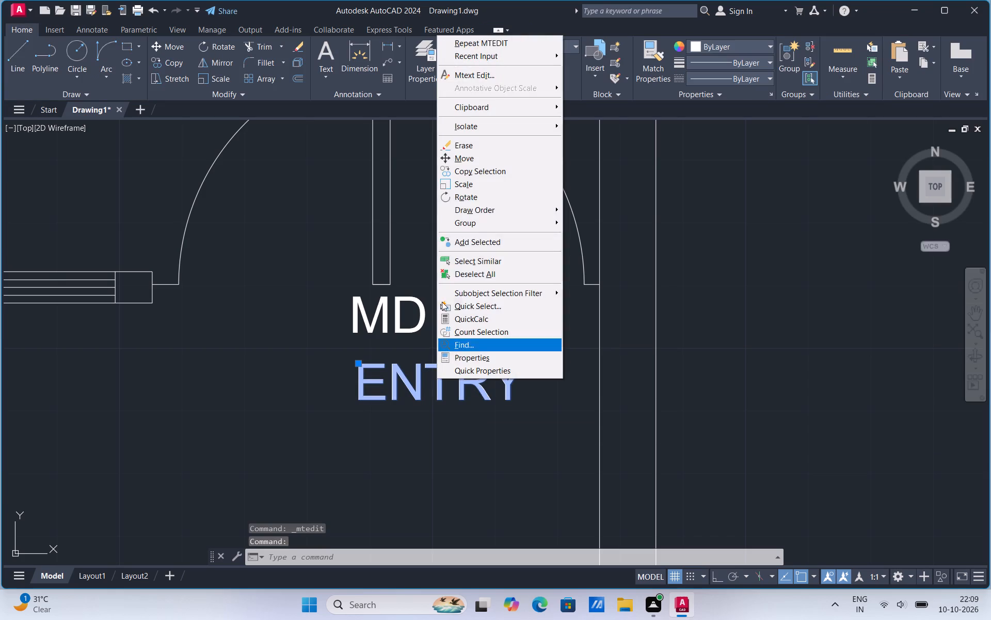
{"action": "left_click", "coordinate": [473, 163]}
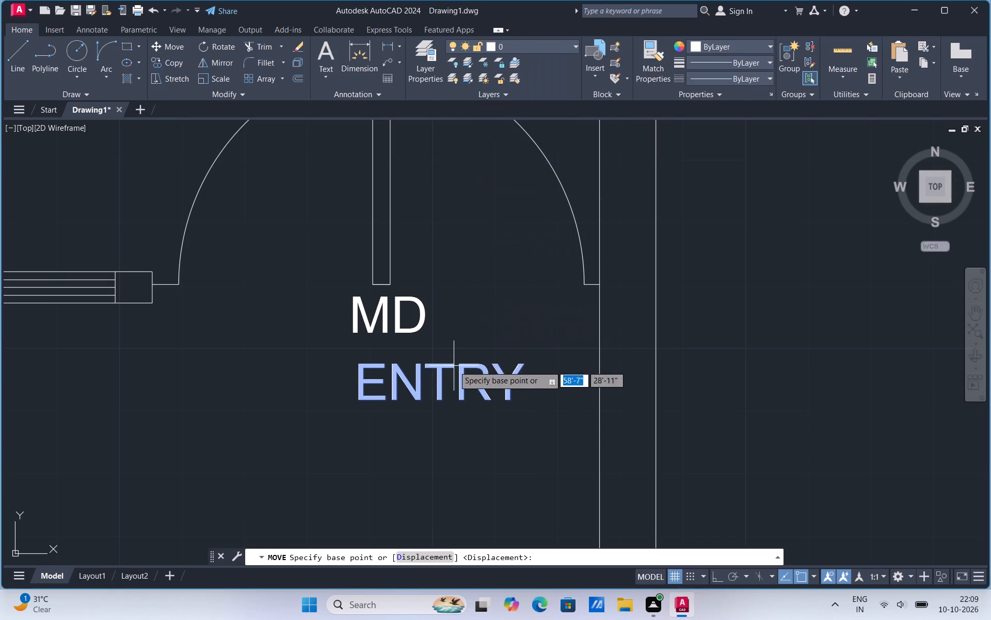
{"action": "left_click", "coordinate": [454, 366]}
{"action": "left_click", "coordinate": [408, 349]}
{"action": "left_click", "coordinate": [417, 383]}
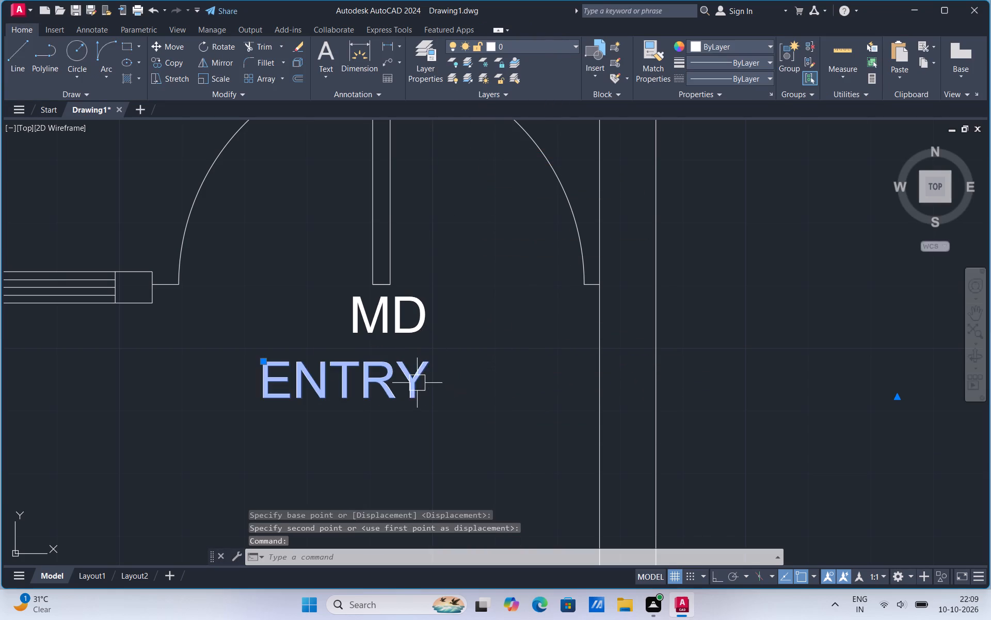
{"action": "right_click", "coordinate": [417, 383]}
{"action": "left_click", "coordinate": [442, 161]}
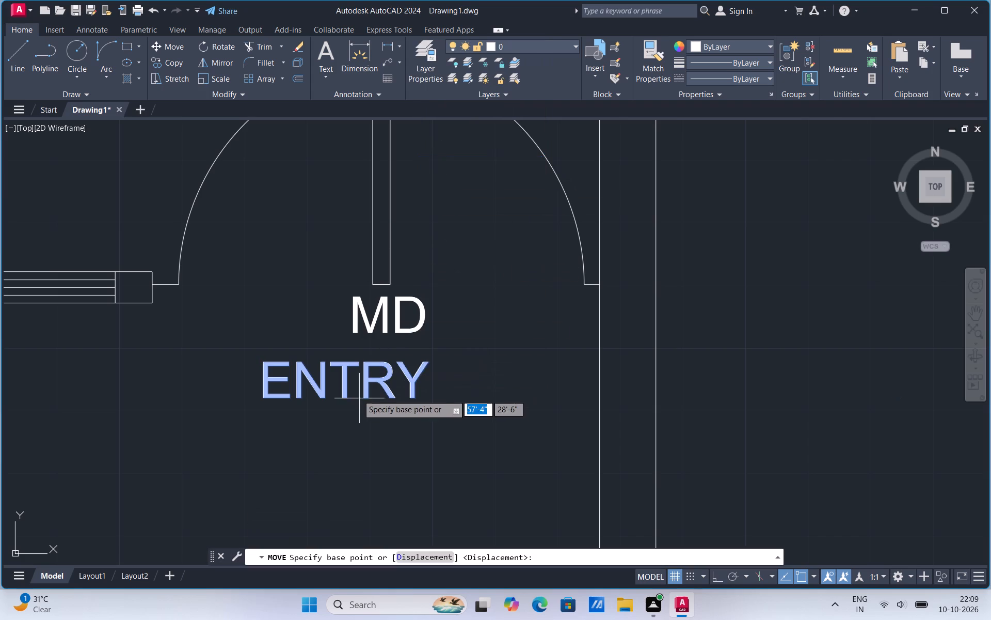
{"action": "scroll", "coordinate": [356, 393], "scroll_direction": "up", "scroll_amount": 1}
{"action": "left_click", "coordinate": [356, 392]}
{"action": "left_click", "coordinate": [431, 371]}
Delete the overall vertical dimension along the west side of the plan.
{"action": "scroll", "coordinate": [485, 428], "scroll_direction": "down", "scroll_amount": 1}
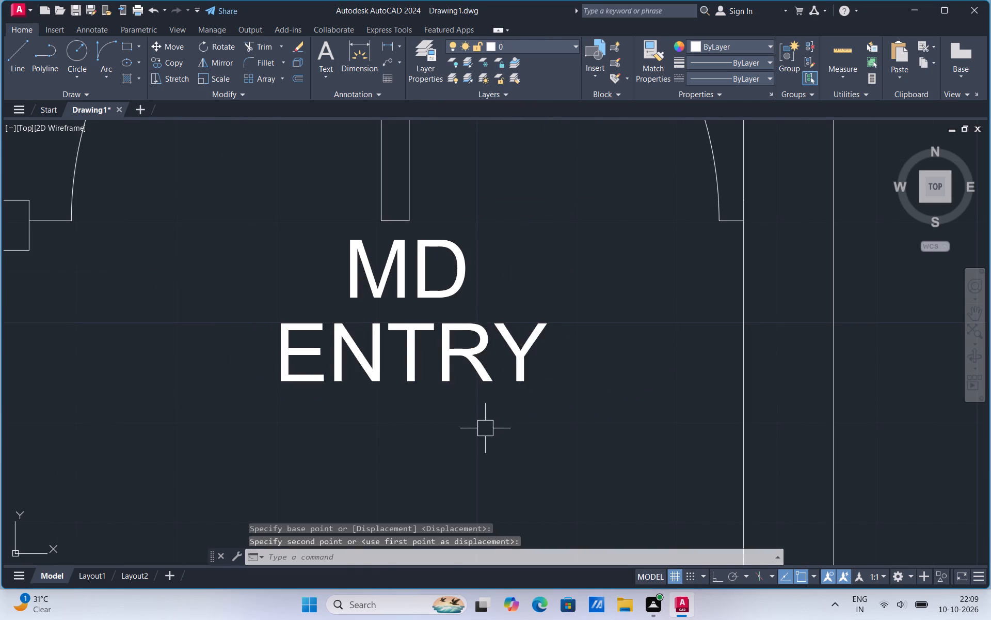
{"action": "scroll", "coordinate": [485, 428], "scroll_direction": "down", "scroll_amount": 3}
{"action": "scroll", "coordinate": [515, 395], "scroll_direction": "down", "scroll_amount": 2}
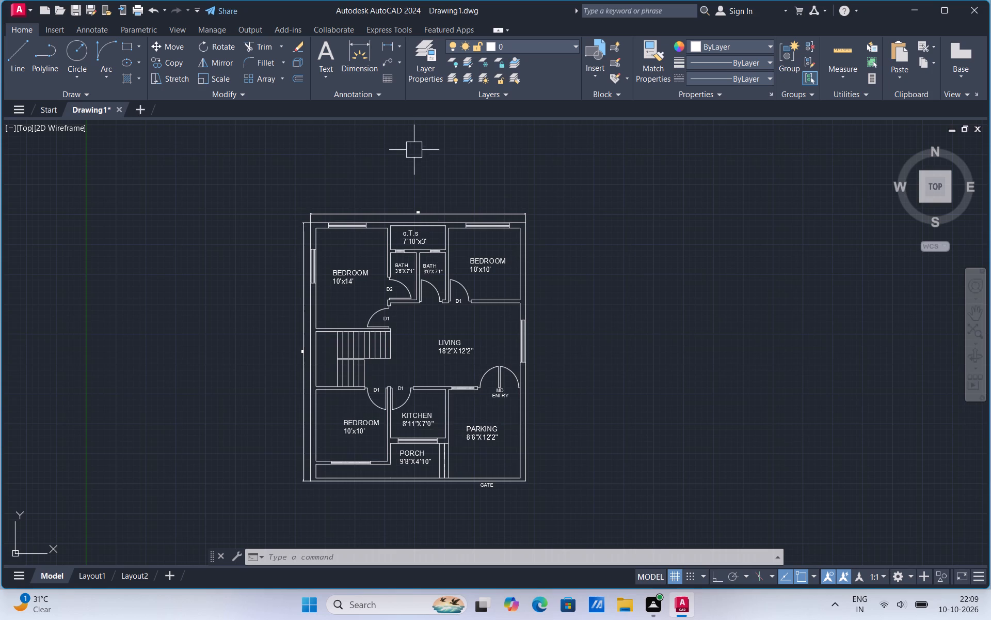
{"action": "scroll", "coordinate": [414, 146], "scroll_direction": "up", "scroll_amount": 1}
{"action": "scroll", "coordinate": [426, 280], "scroll_direction": "up", "scroll_amount": 3}
{"action": "scroll", "coordinate": [424, 194], "scroll_direction": "down", "scroll_amount": 3}
{"action": "scroll", "coordinate": [226, 459], "scroll_direction": "up", "scroll_amount": 3}
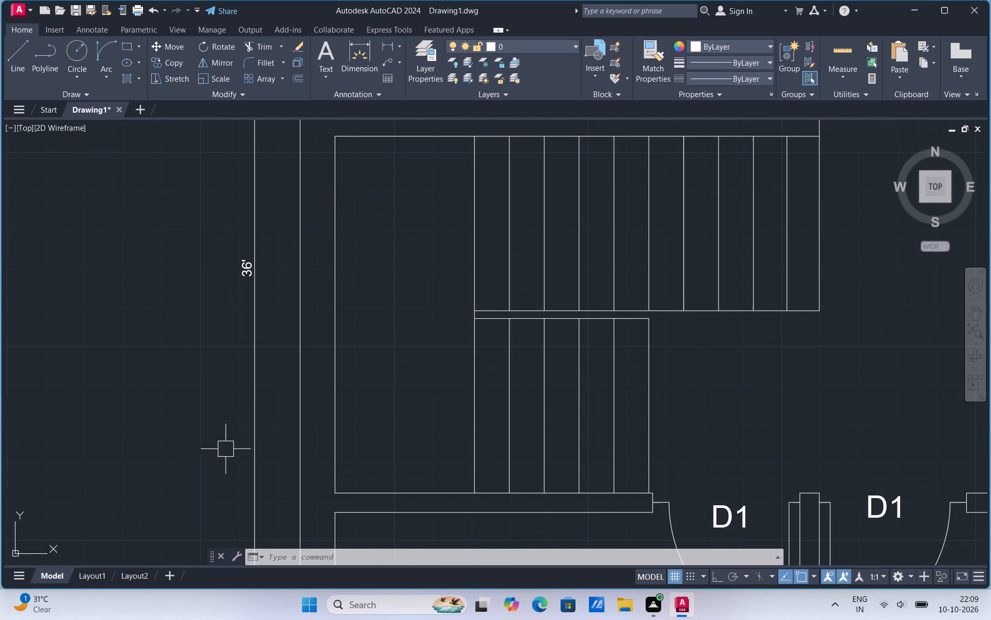
{"action": "scroll", "coordinate": [250, 402], "scroll_direction": "down", "scroll_amount": 3}
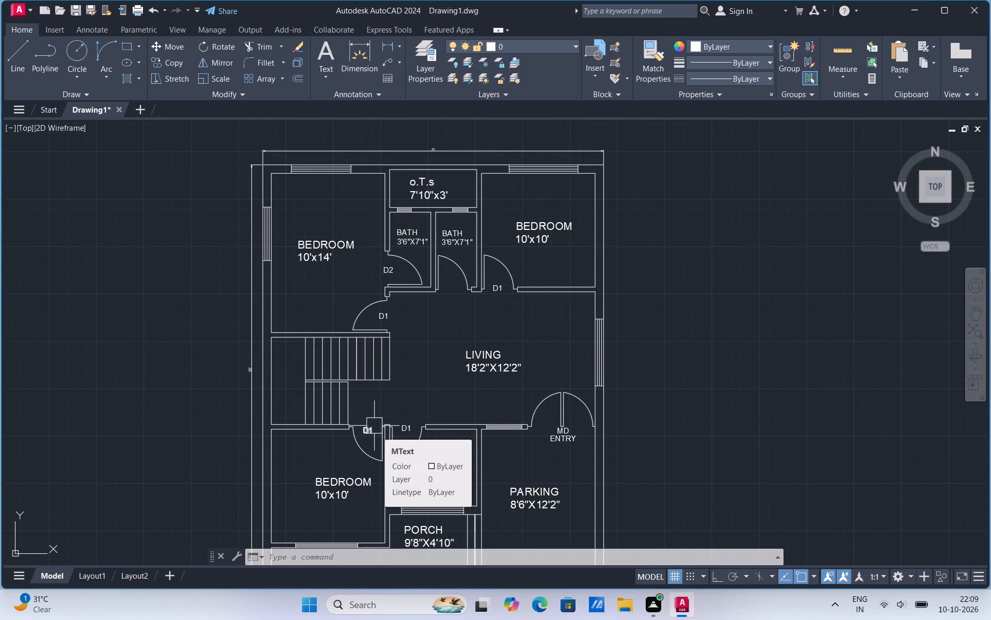
{"action": "left_click", "coordinate": [251, 290]}
{"action": "key", "text": "Delete"}
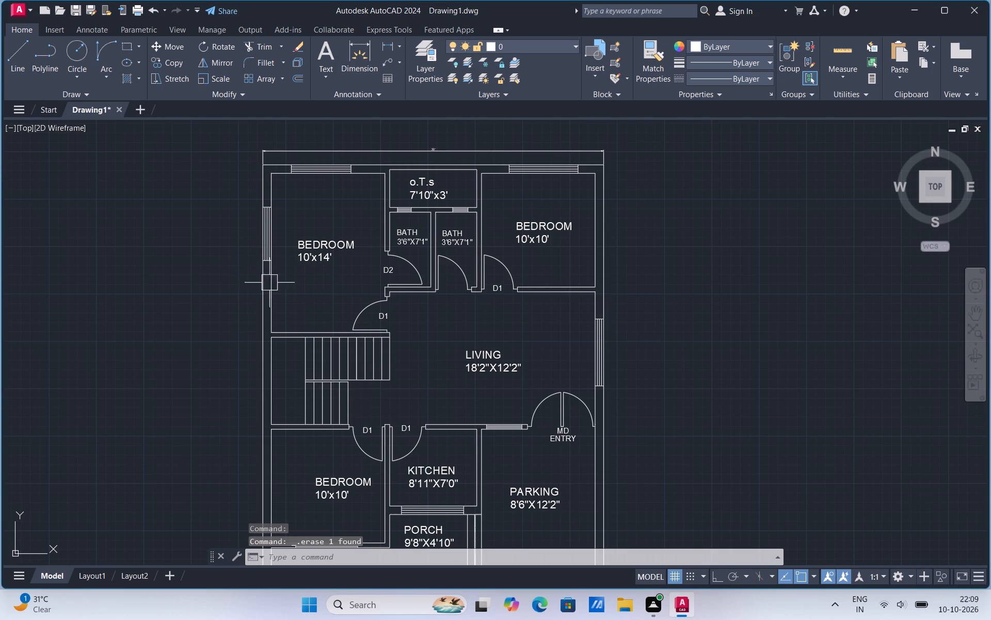
Add a linear dimension from the northwest to the southwest outer corner, placing its line just outside the west wall.
{"action": "left_click", "coordinate": [386, 50]}
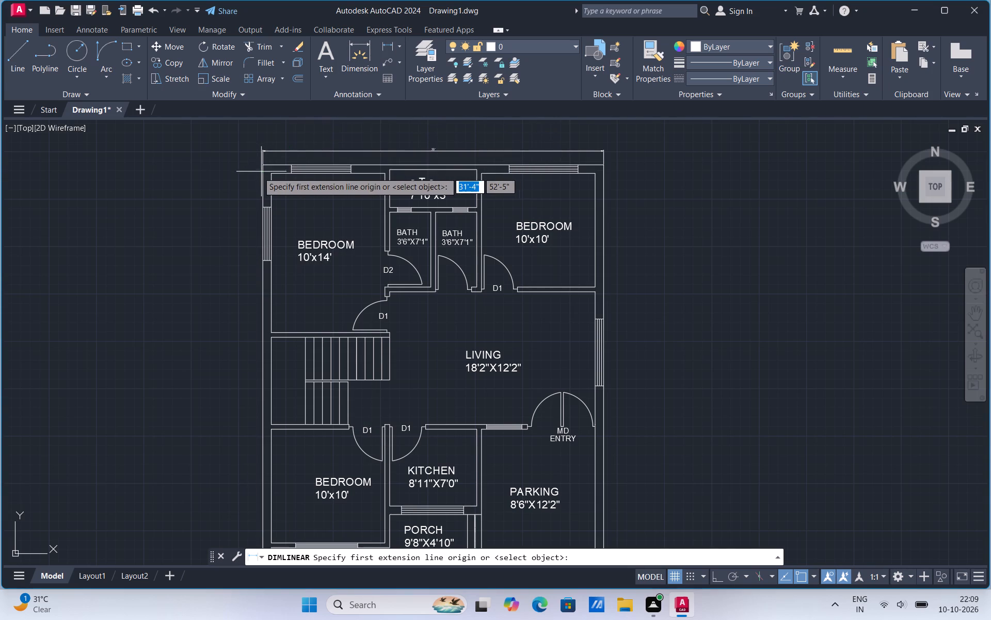
{"action": "left_click", "coordinate": [260, 164]}
{"action": "scroll", "coordinate": [228, 190], "scroll_direction": "down", "scroll_amount": 1}
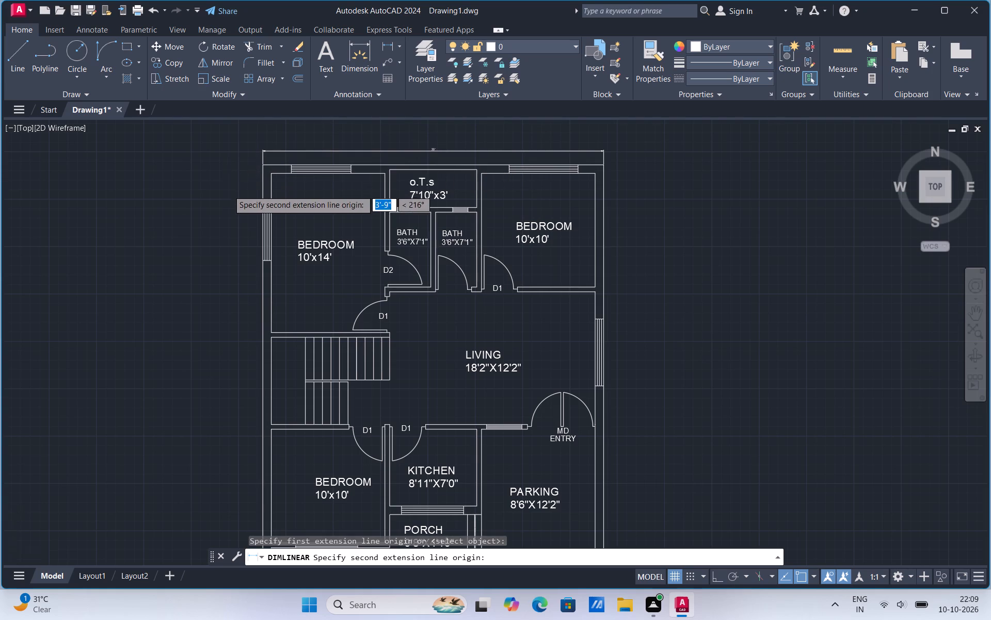
{"action": "left_click", "coordinate": [250, 433]}
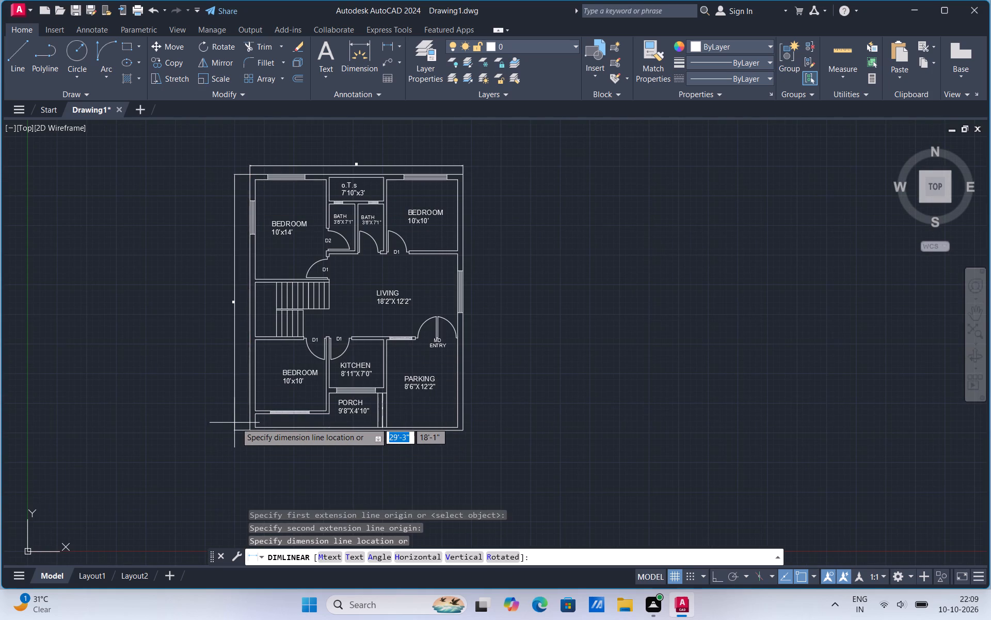
{"action": "left_click", "coordinate": [240, 420]}
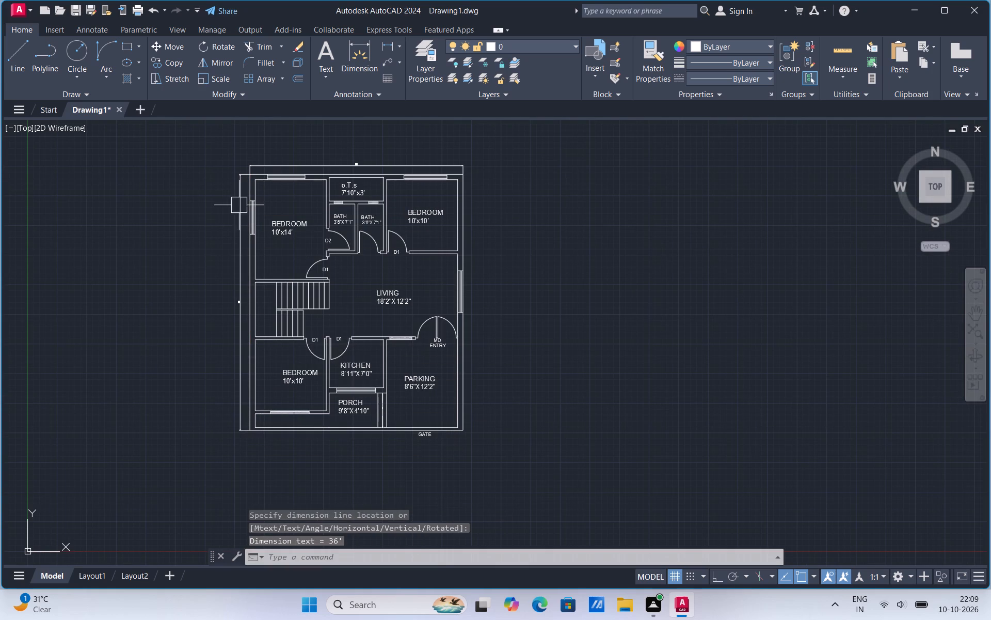
With Ortho on, draw a stair path line from the living room west through the upper flight, south across the landing, and east about 6'-7" through the lower flight.
{"action": "scroll", "coordinate": [276, 180], "scroll_direction": "up", "scroll_amount": 2}
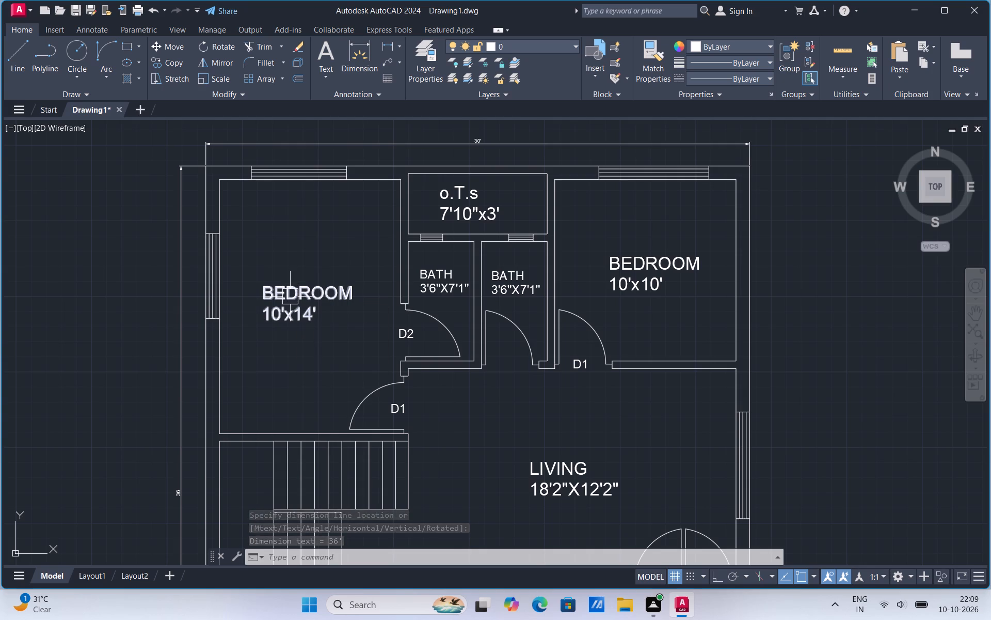
{"action": "scroll", "coordinate": [337, 363], "scroll_direction": "down", "scroll_amount": 1}
{"action": "scroll", "coordinate": [466, 199], "scroll_direction": "up", "scroll_amount": 2}
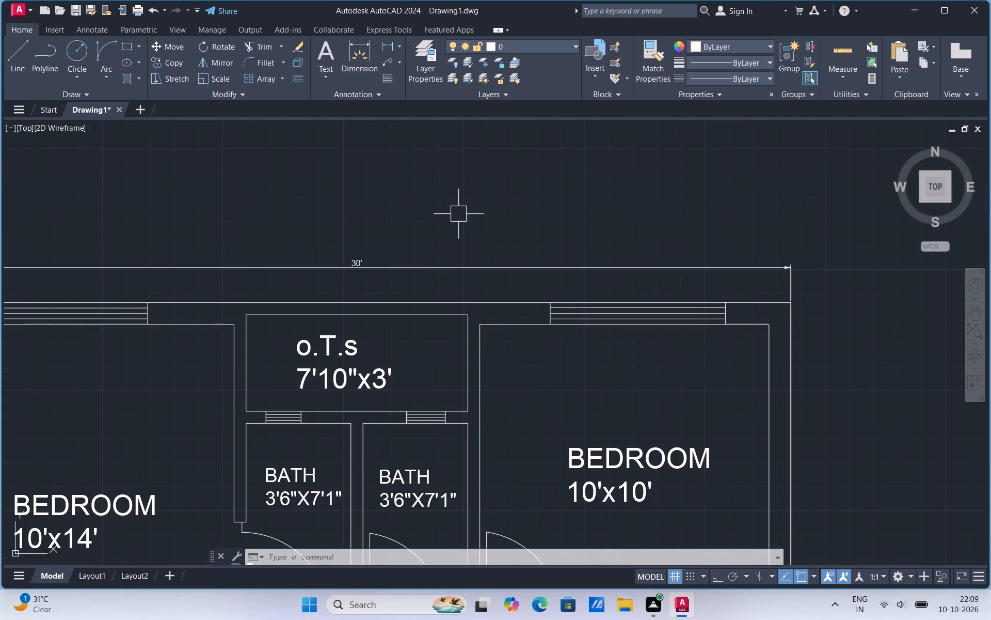
{"action": "scroll", "coordinate": [381, 263], "scroll_direction": "down", "scroll_amount": 4}
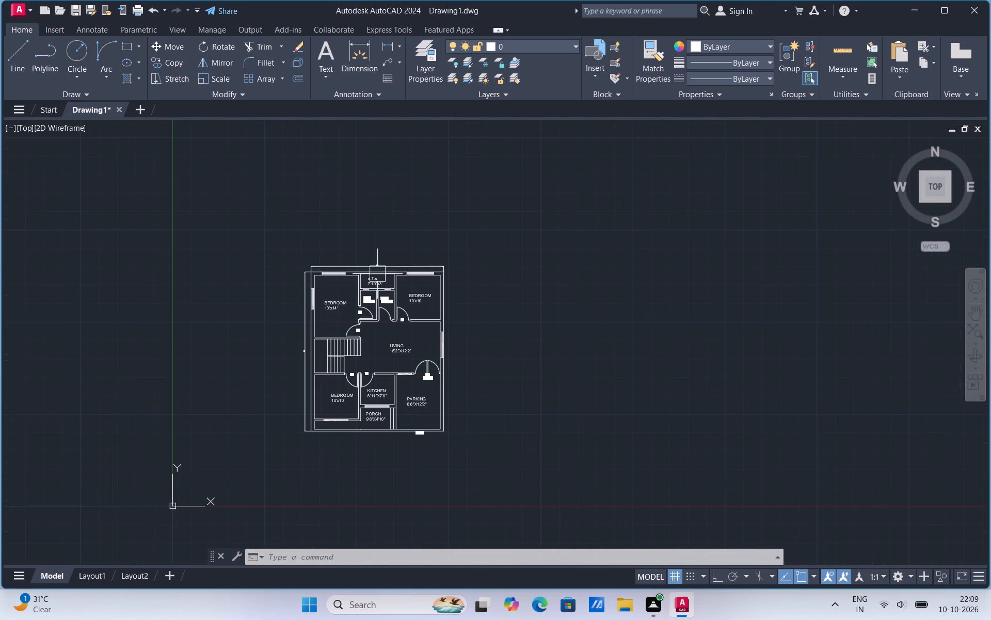
{"action": "scroll", "coordinate": [328, 352], "scroll_direction": "down", "scroll_amount": 1}
{"action": "scroll", "coordinate": [328, 375], "scroll_direction": "up", "scroll_amount": 2}
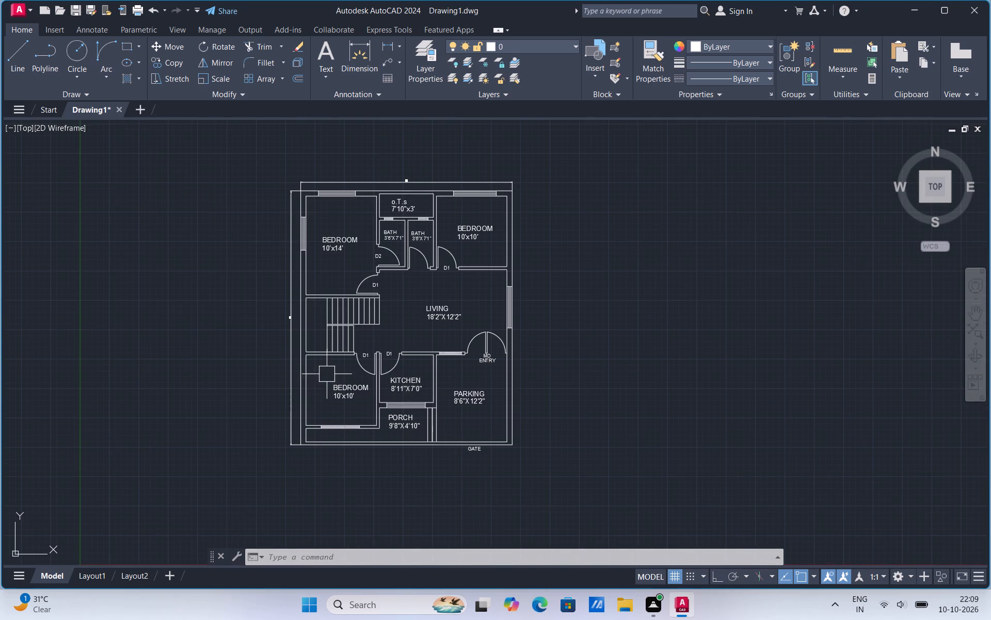
{"action": "scroll", "coordinate": [296, 312], "scroll_direction": "up", "scroll_amount": 2}
{"action": "left_click", "coordinate": [8, 60]}
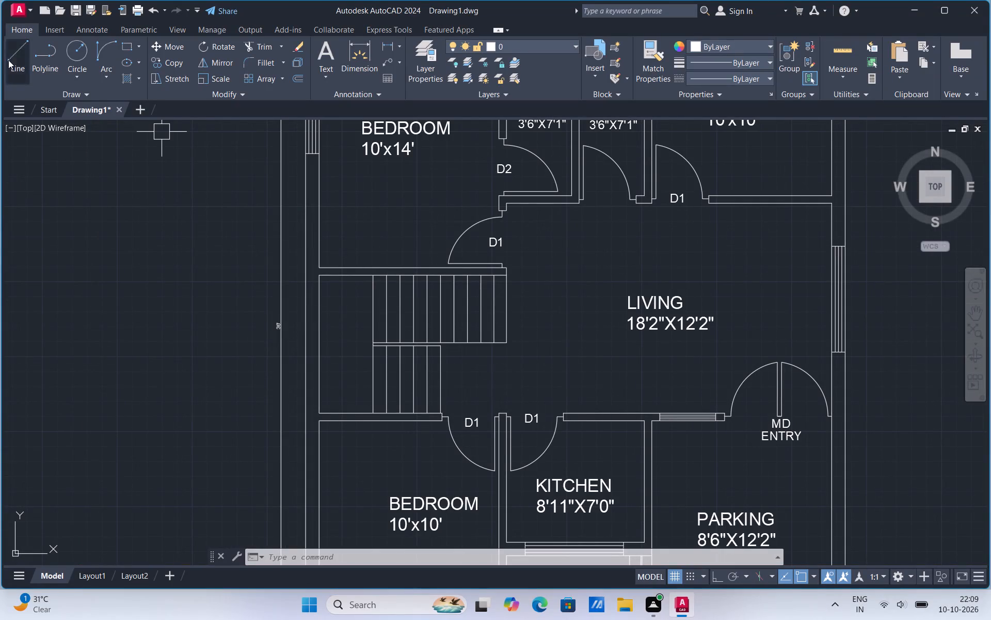
{"action": "left_click", "coordinate": [537, 308]}
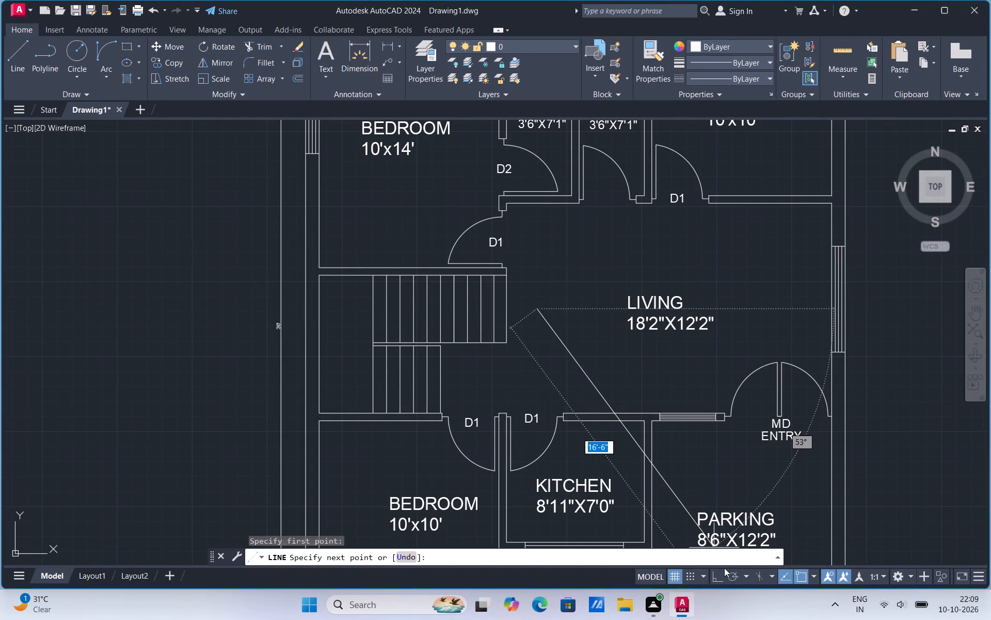
{"action": "left_click", "coordinate": [719, 571]}
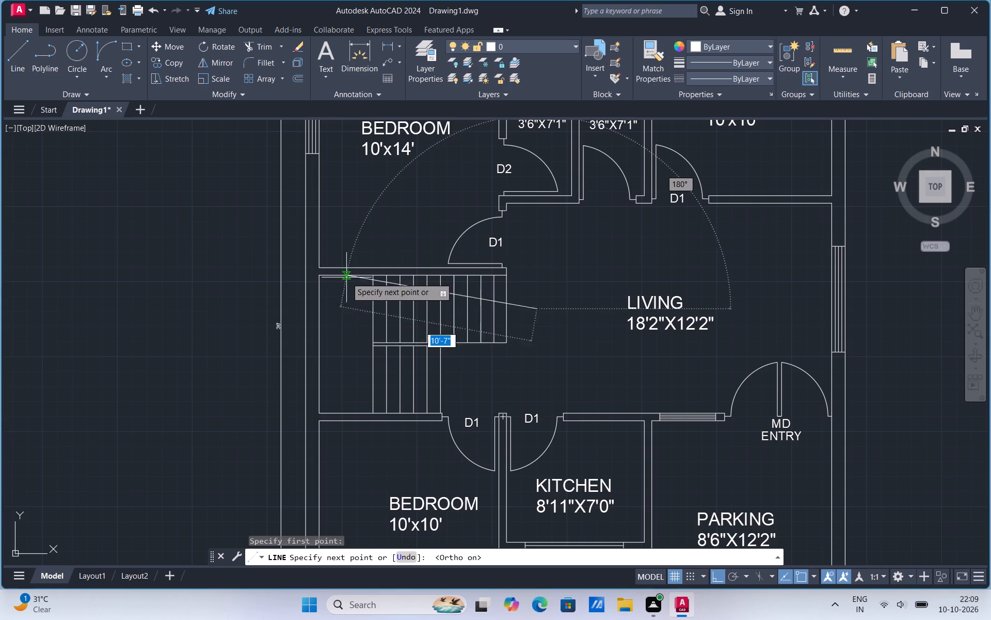
{"action": "left_click", "coordinate": [346, 309]}
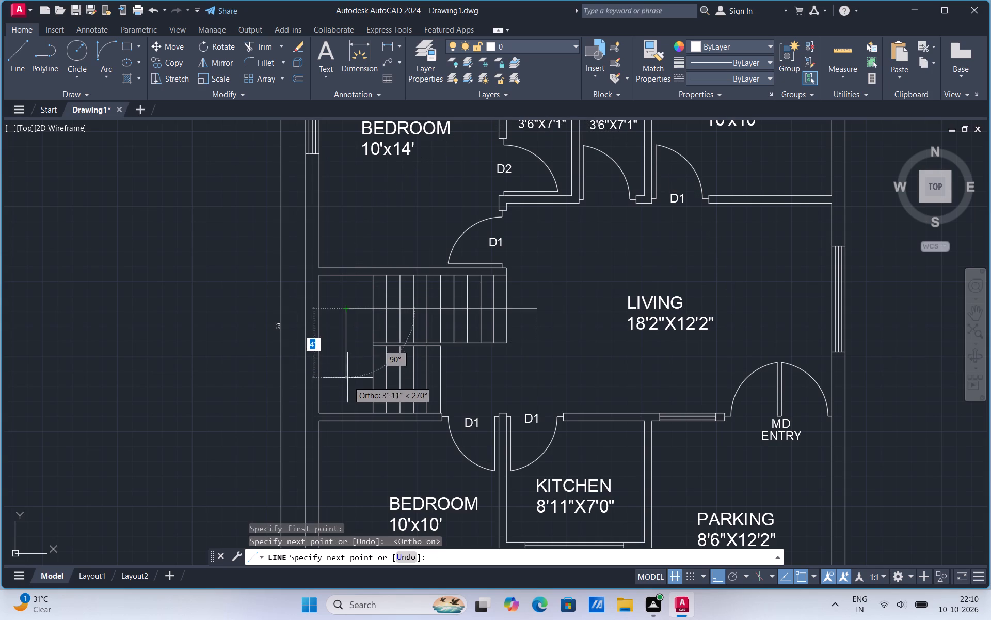
{"action": "left_click", "coordinate": [347, 385]}
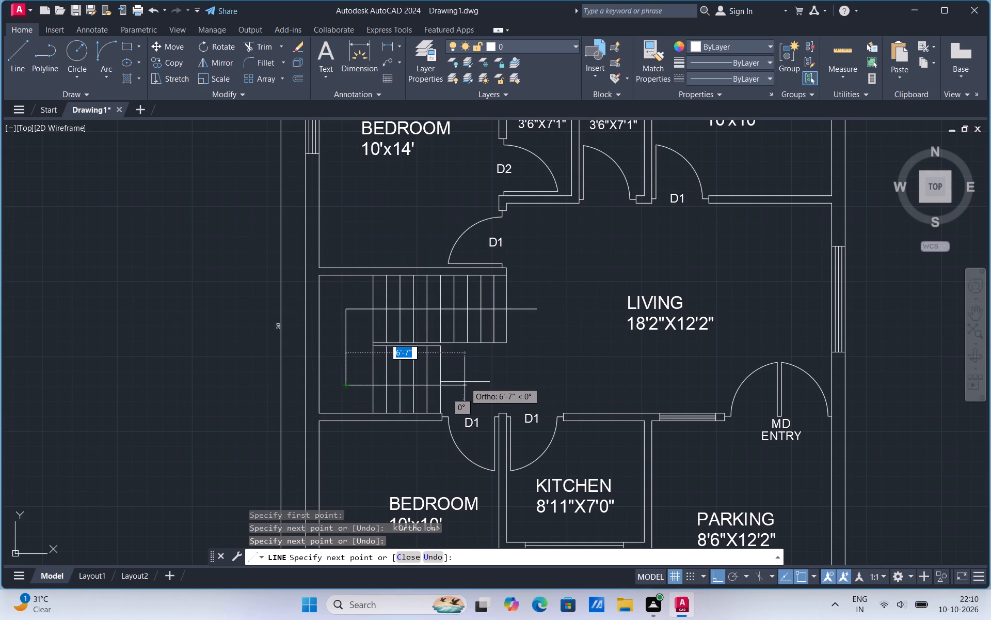
{"action": "left_click", "coordinate": [465, 382]}
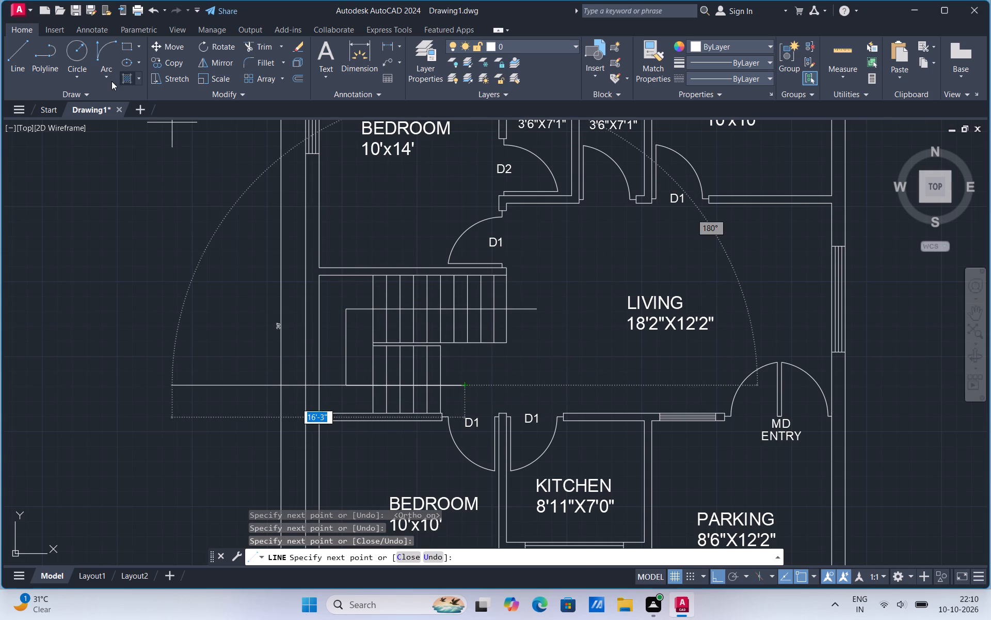
Draw a small circle centred on the stair path line's end beyond the lower flight.
{"action": "left_click", "coordinate": [78, 59]}
{"action": "scroll", "coordinate": [466, 383], "scroll_direction": "up", "scroll_amount": 2}
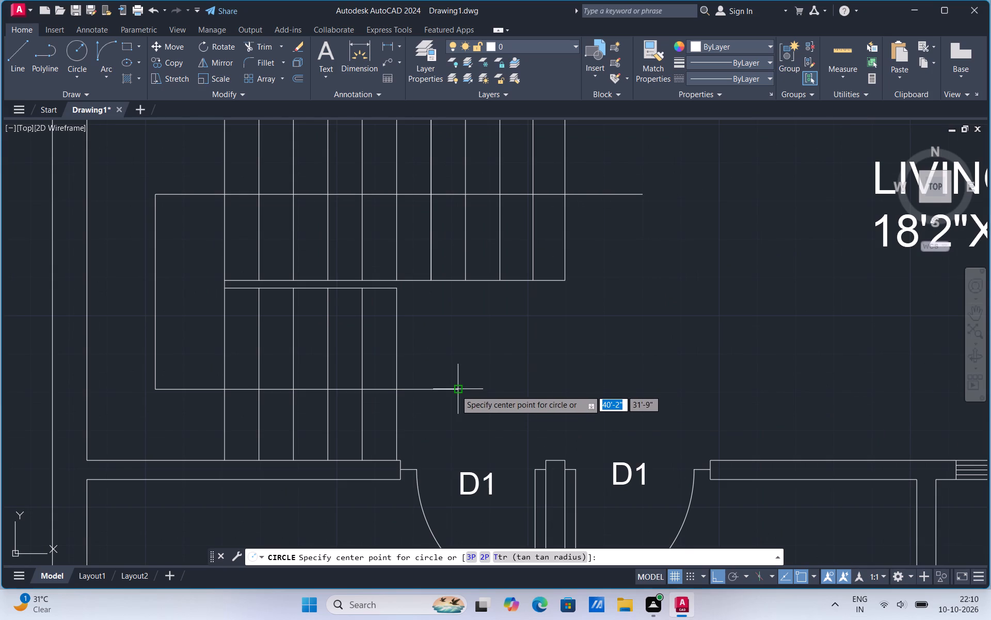
{"action": "left_click", "coordinate": [456, 390]}
{"action": "left_click", "coordinate": [467, 364]}
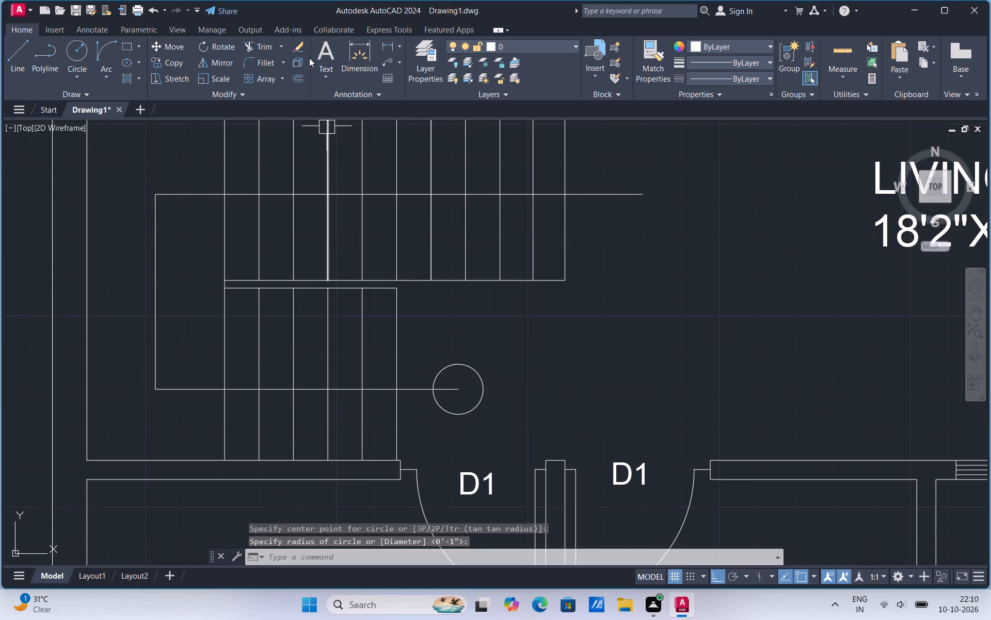
Trim the part of the stair path line that lies inside the circle beside the lower flight.
{"action": "left_click", "coordinate": [271, 49]}
{"action": "left_click", "coordinate": [456, 388]}
With Ortho off for its sloped sides, draw a closed triangular arrowhead pointing east at the stair path line's living-room end, about 7" to each side.
{"action": "scroll", "coordinate": [447, 392], "scroll_direction": "down", "scroll_amount": 3}
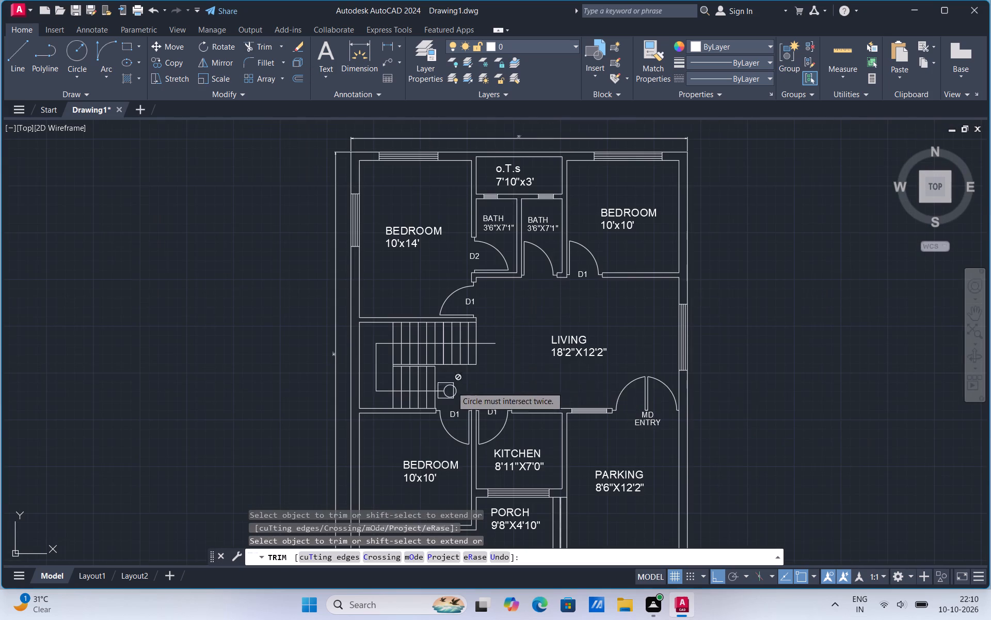
{"action": "scroll", "coordinate": [501, 325], "scroll_direction": "up", "scroll_amount": 2}
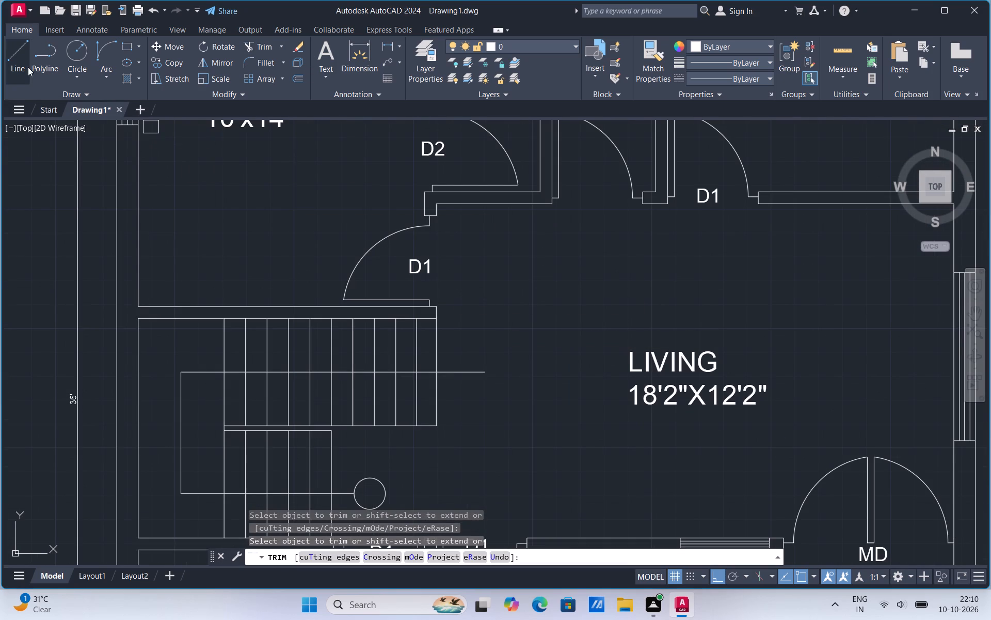
{"action": "left_click", "coordinate": [26, 58]}
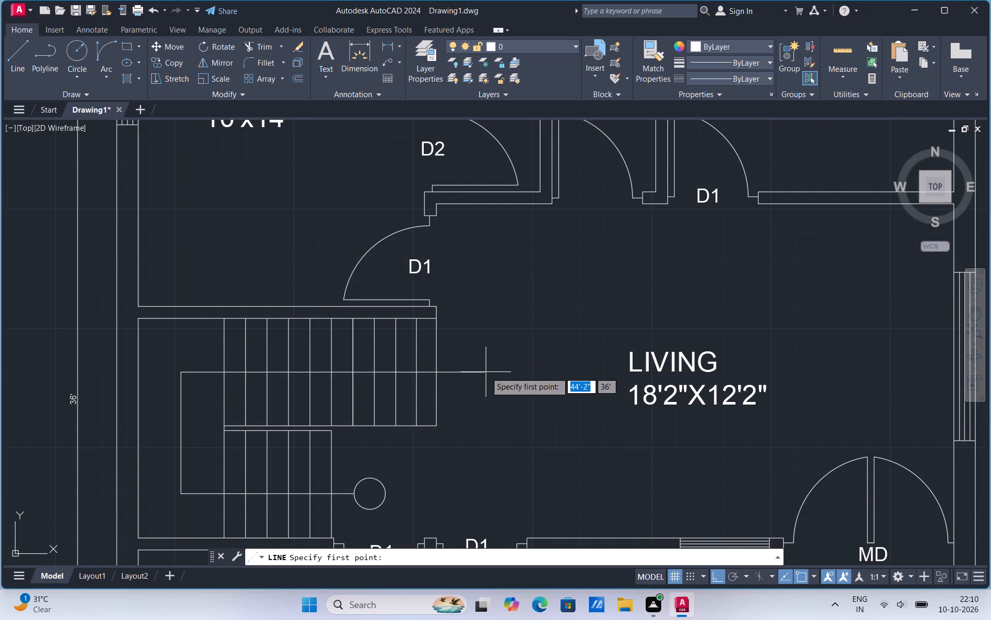
{"action": "left_click", "coordinate": [486, 373]}
{"action": "left_click", "coordinate": [486, 354]}
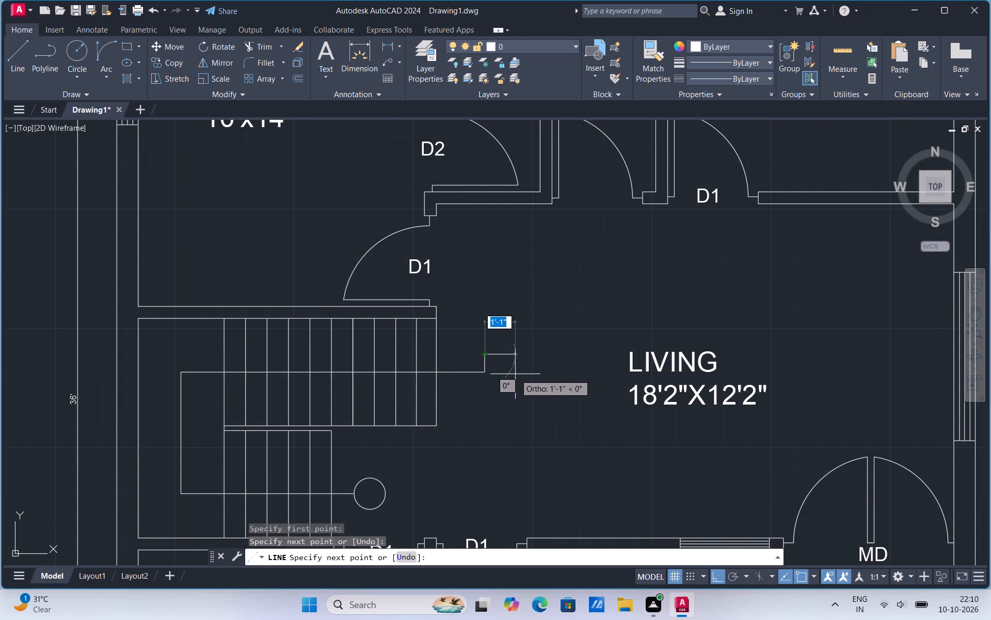
{"action": "scroll", "coordinate": [516, 373], "scroll_direction": "up", "scroll_amount": 1}
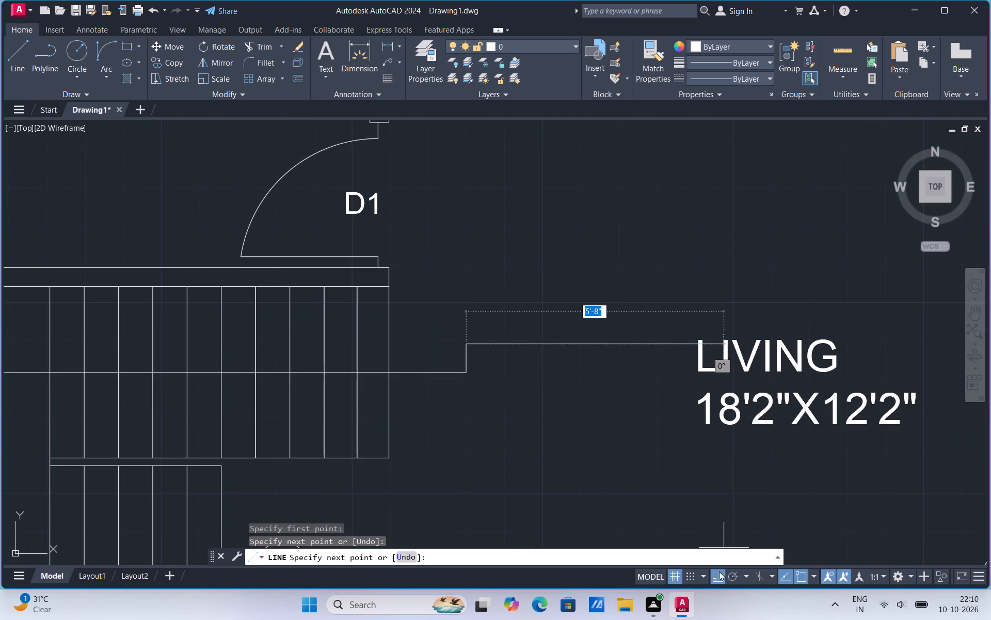
{"action": "left_click", "coordinate": [720, 574]}
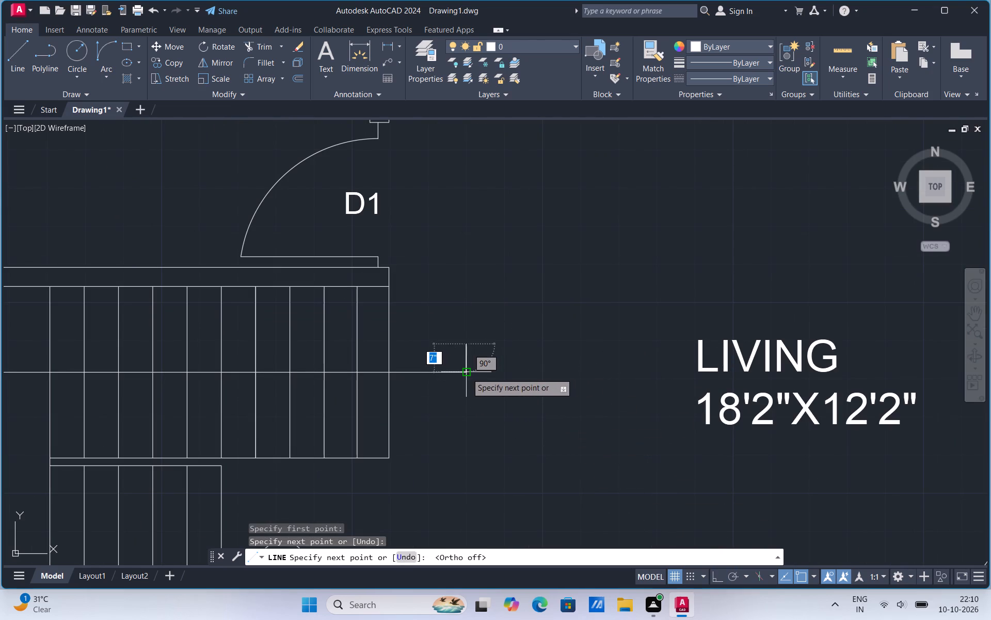
{"action": "left_click", "coordinate": [505, 373]}
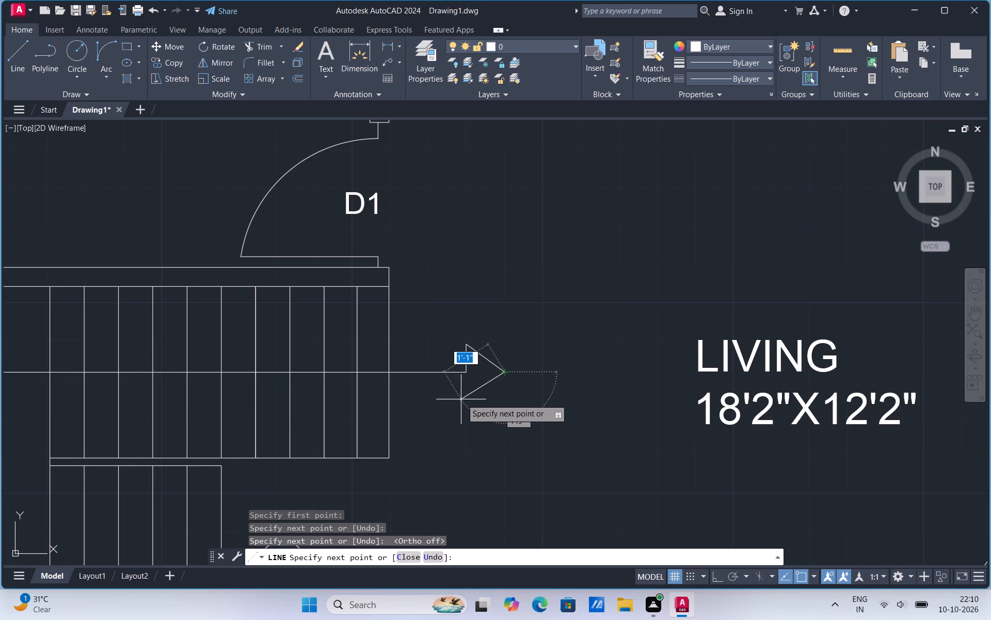
{"action": "left_click", "coordinate": [466, 399]}
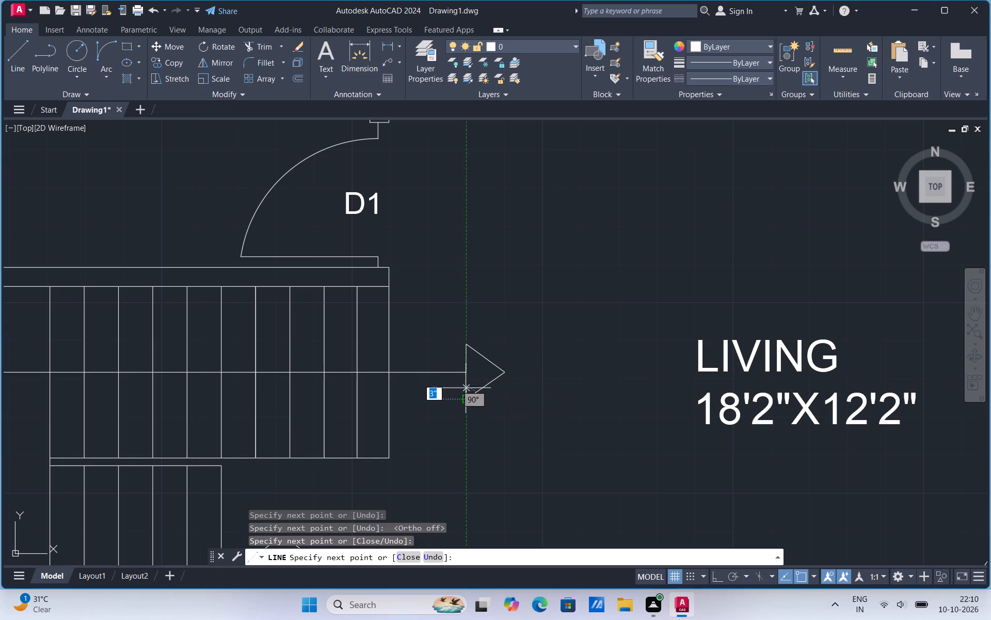
{"action": "left_click", "coordinate": [466, 371]}
{"action": "key", "text": "Escape"}
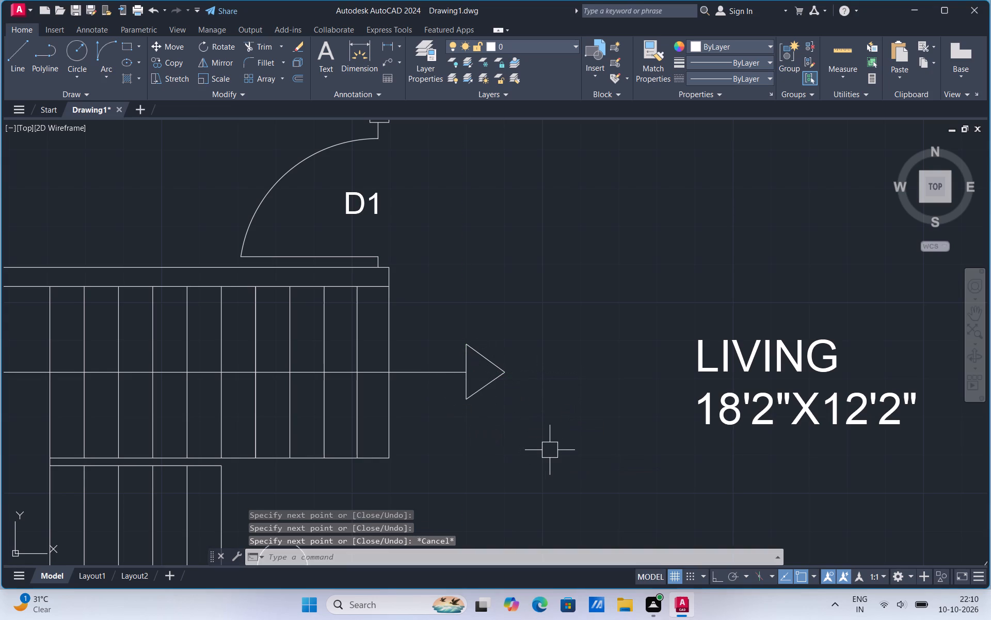
Review the whole floor plan, including the finished stair direction line and the overall dimensions.
{"action": "scroll", "coordinate": [485, 427], "scroll_direction": "down", "scroll_amount": 3}
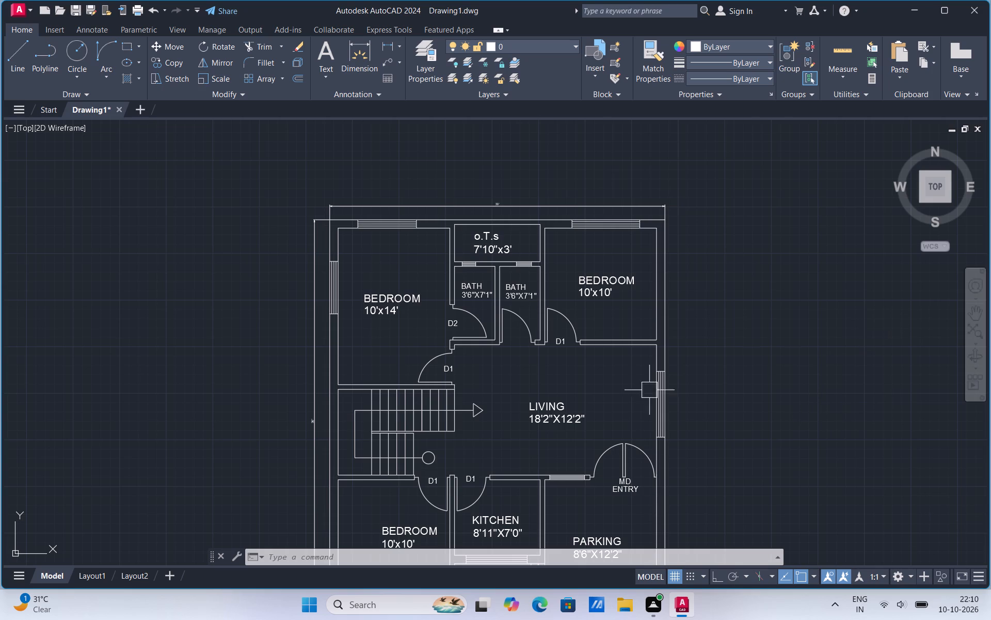
{"action": "scroll", "coordinate": [647, 374], "scroll_direction": "down", "scroll_amount": 1}
{"action": "scroll", "coordinate": [568, 245], "scroll_direction": "down", "scroll_amount": 2}
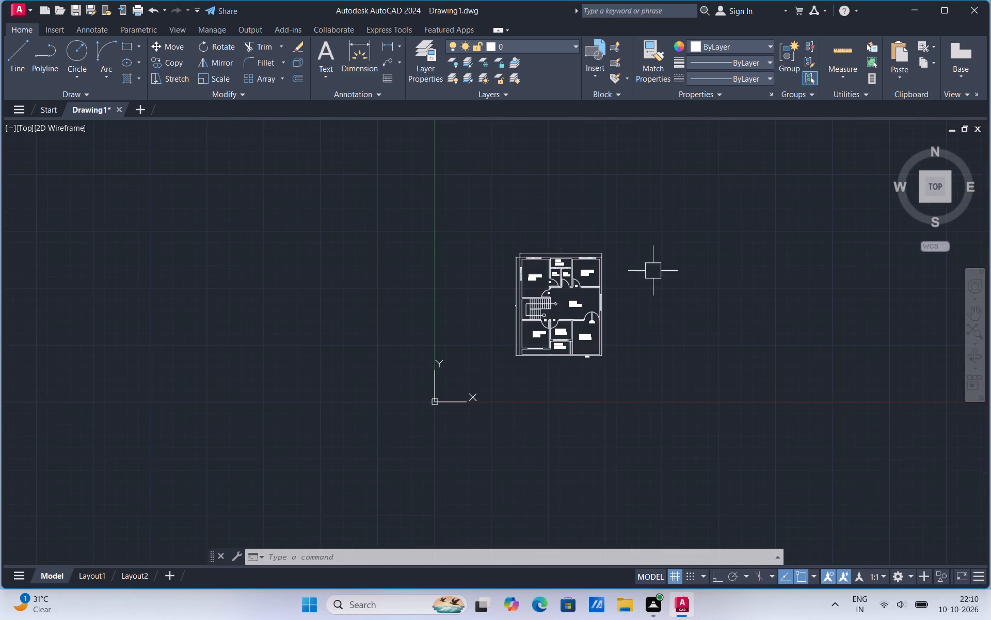
{"action": "scroll", "coordinate": [623, 334], "scroll_direction": "up", "scroll_amount": 1}
{"action": "scroll", "coordinate": [611, 253], "scroll_direction": "up", "scroll_amount": 1}
{"action": "scroll", "coordinate": [527, 250], "scroll_direction": "up", "scroll_amount": 2}
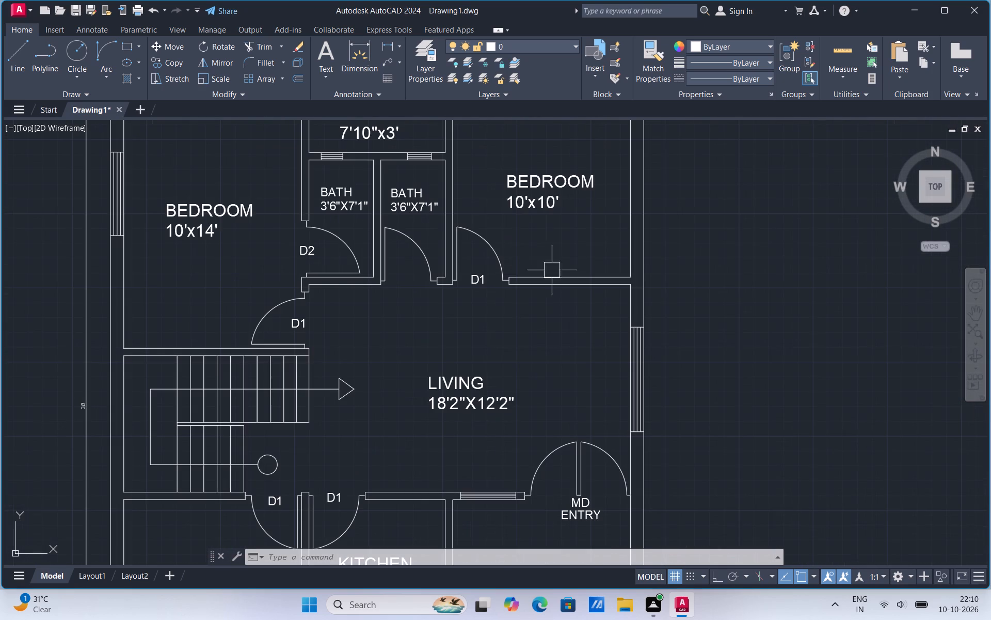
{"action": "scroll", "coordinate": [550, 271], "scroll_direction": "up", "scroll_amount": 1}
{"action": "scroll", "coordinate": [481, 440], "scroll_direction": "down", "scroll_amount": 2}
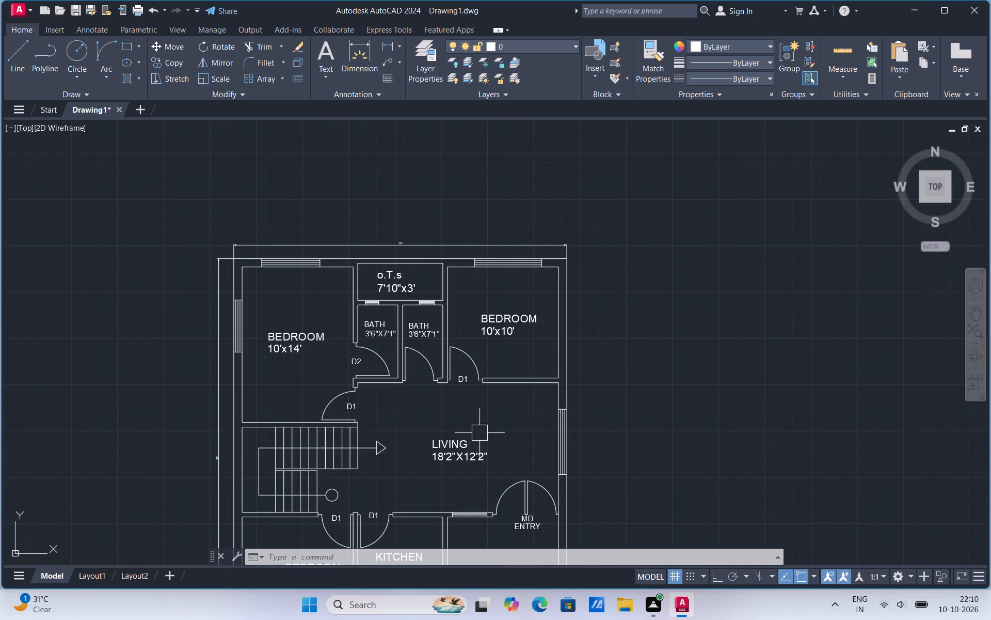
Delete the overall horizontal dimension along the plan's north side and the overall vertical dimension along its west side.
{"action": "scroll", "coordinate": [349, 246], "scroll_direction": "up", "scroll_amount": 2}
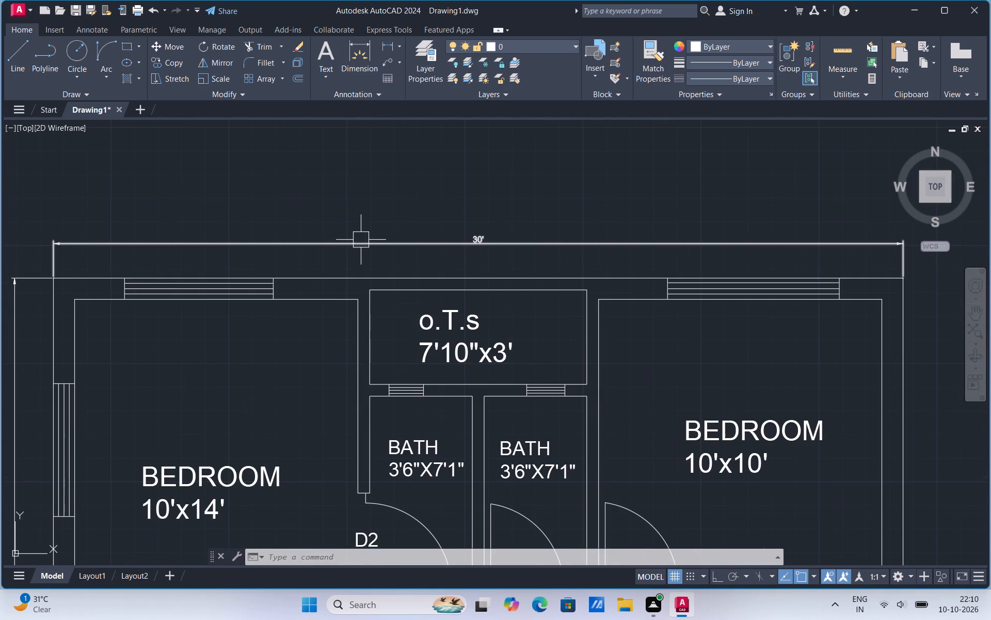
{"action": "left_click", "coordinate": [355, 245]}
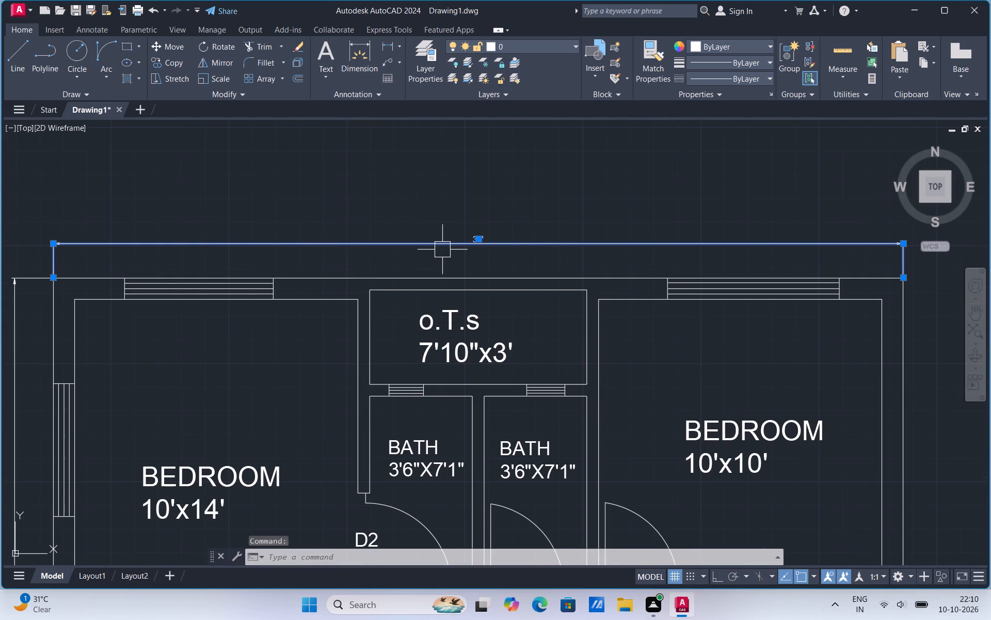
{"action": "key", "text": "Delete"}
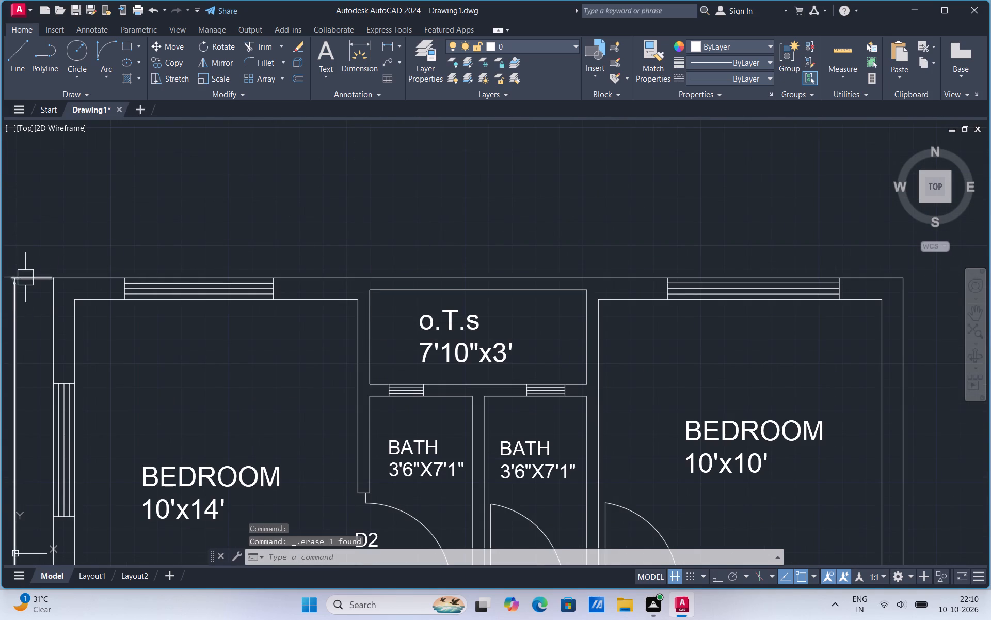
{"action": "left_click", "coordinate": [25, 277]}
{"action": "key", "text": "Delete"}
Add a linear dimension from the northwest to the northeast outer corner, placing its line just outside the north wall.
{"action": "left_click", "coordinate": [388, 41]}
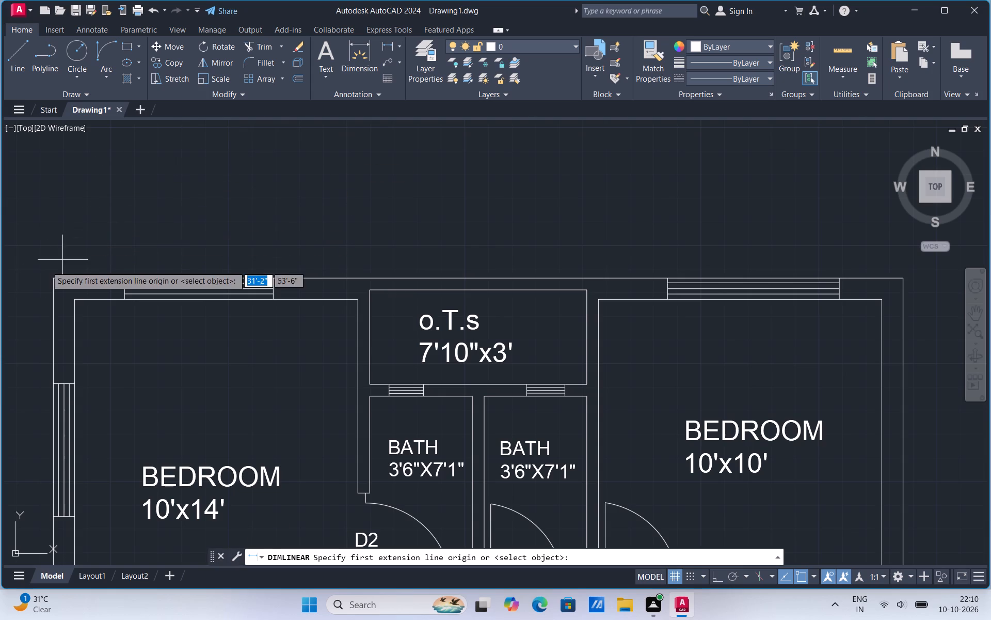
{"action": "left_click", "coordinate": [54, 279]}
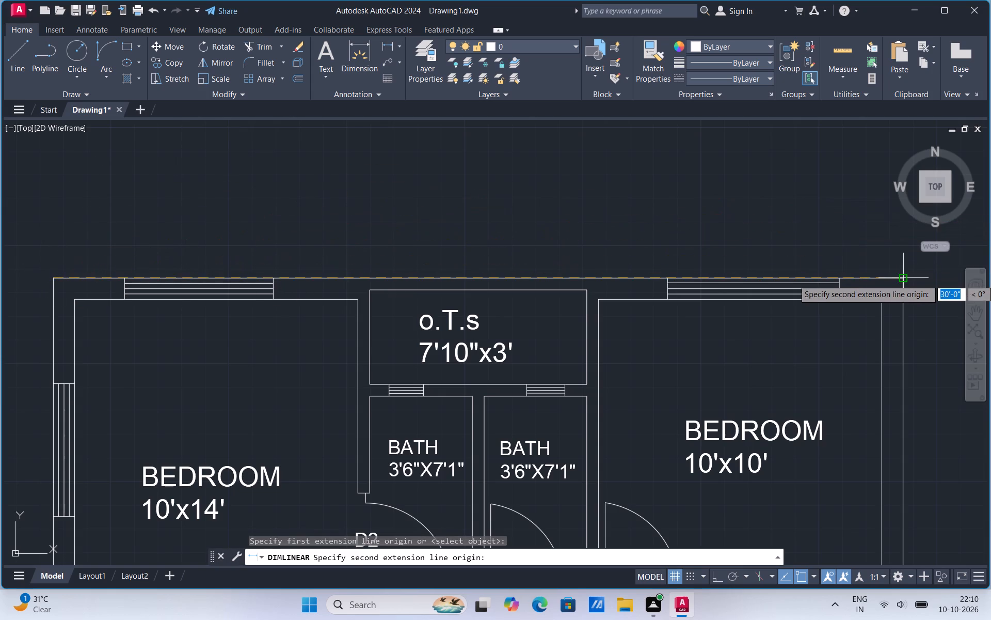
{"action": "left_click", "coordinate": [903, 279]}
{"action": "left_click", "coordinate": [895, 252]}
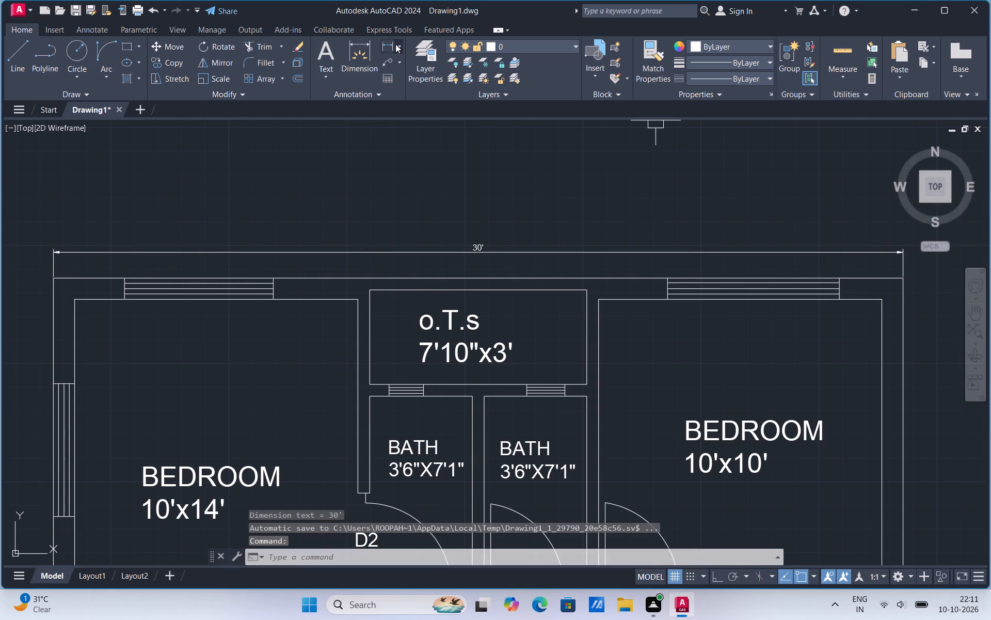
Add a linear dimension from the northwest to the southwest outer corner, placing its line just outside the west wall.
{"action": "left_click", "coordinate": [391, 47]}
{"action": "scroll", "coordinate": [555, 130], "scroll_direction": "down", "scroll_amount": 1}
{"action": "scroll", "coordinate": [263, 230], "scroll_direction": "up", "scroll_amount": 1}
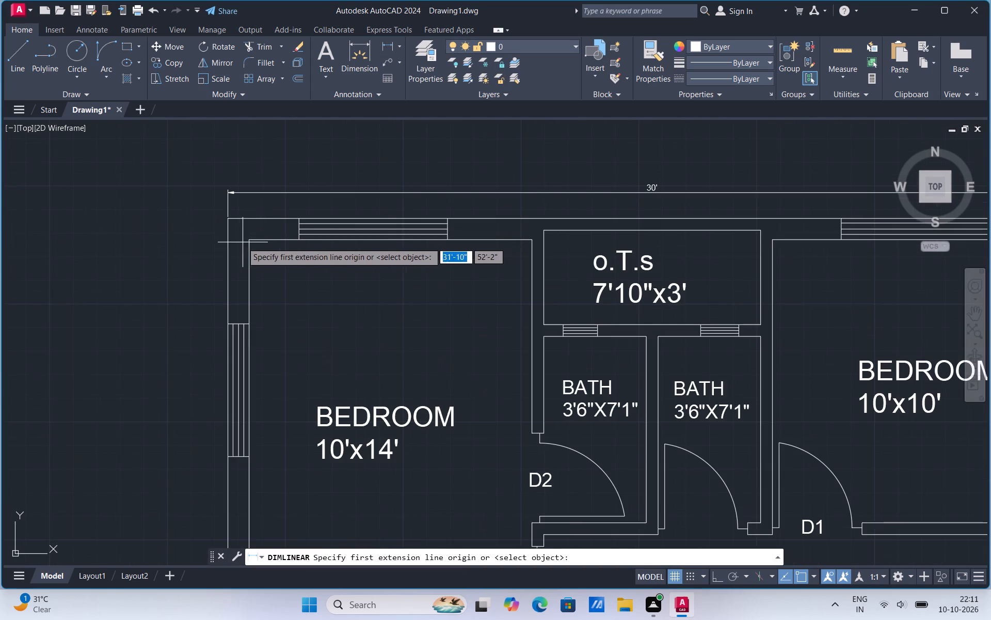
{"action": "left_click", "coordinate": [226, 218]}
{"action": "scroll", "coordinate": [227, 218], "scroll_direction": "down", "scroll_amount": 2}
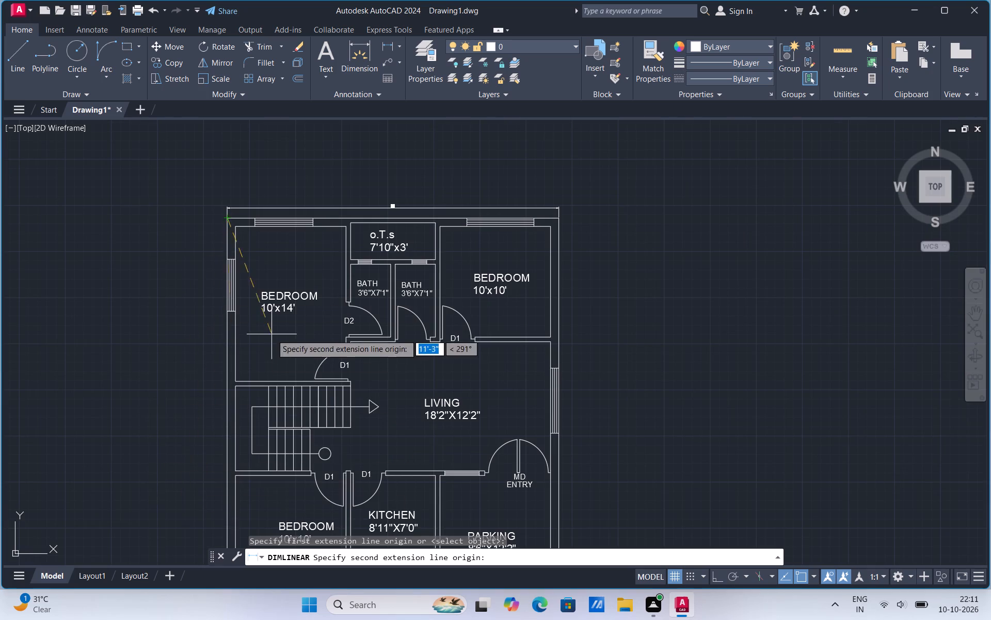
{"action": "scroll", "coordinate": [271, 340], "scroll_direction": "down", "scroll_amount": 1}
{"action": "scroll", "coordinate": [231, 490], "scroll_direction": "up", "scroll_amount": 1}
{"action": "left_click", "coordinate": [248, 528]}
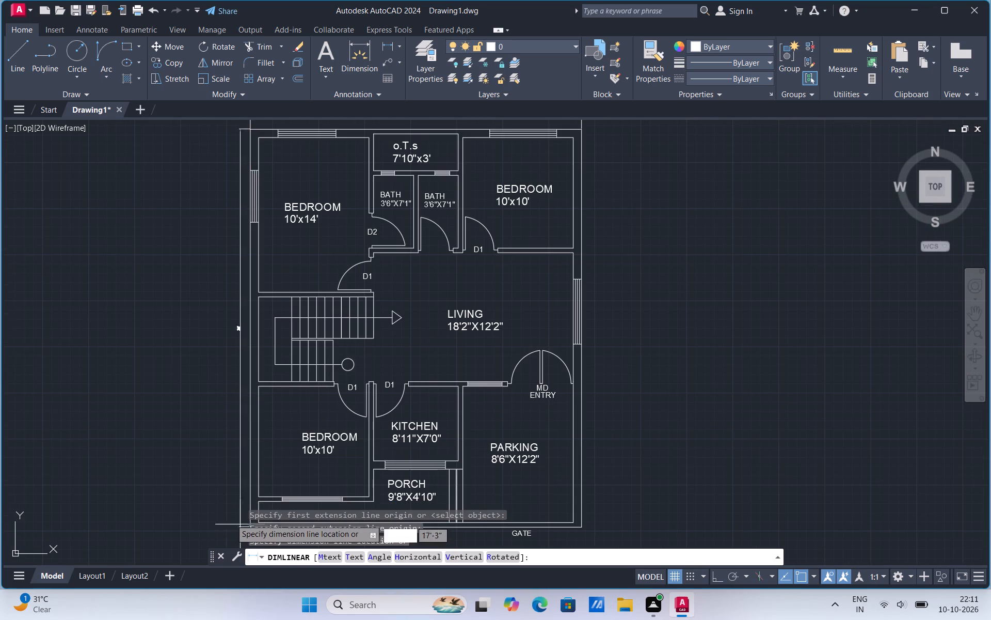
{"action": "left_click", "coordinate": [230, 513]}
{"action": "scroll", "coordinate": [287, 463], "scroll_direction": "down", "scroll_amount": 1}
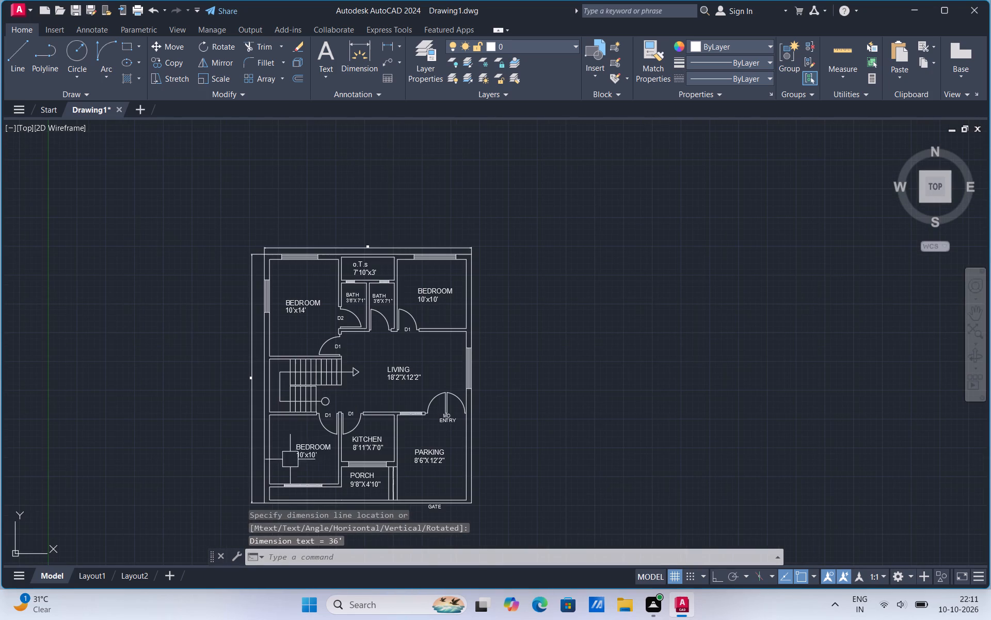
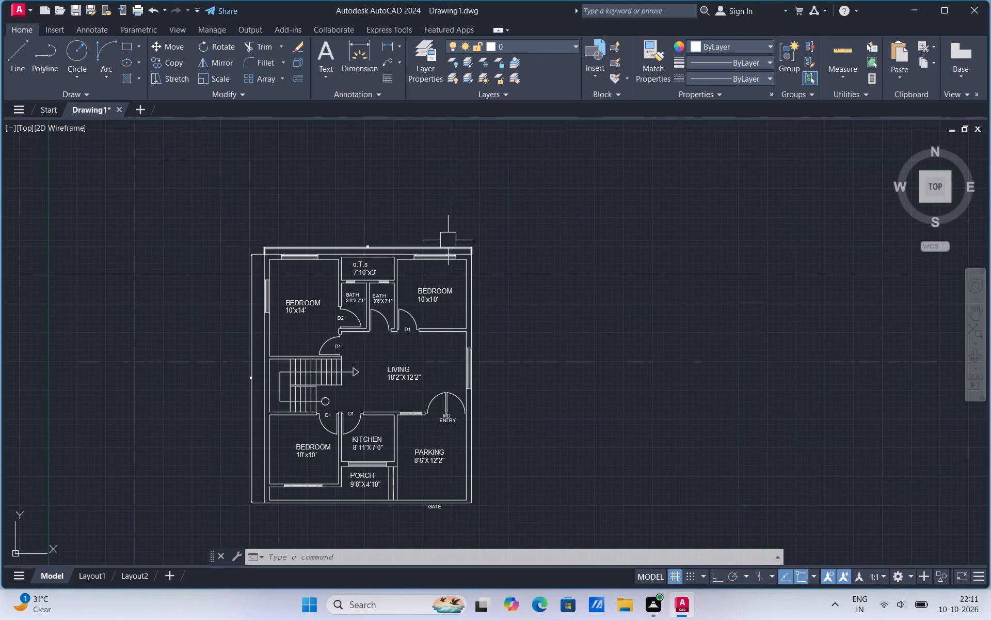
Add a linear dimension from the northeast to the southeast outer corner, placing its line just outside the east wall.
{"action": "left_click", "coordinate": [380, 44]}
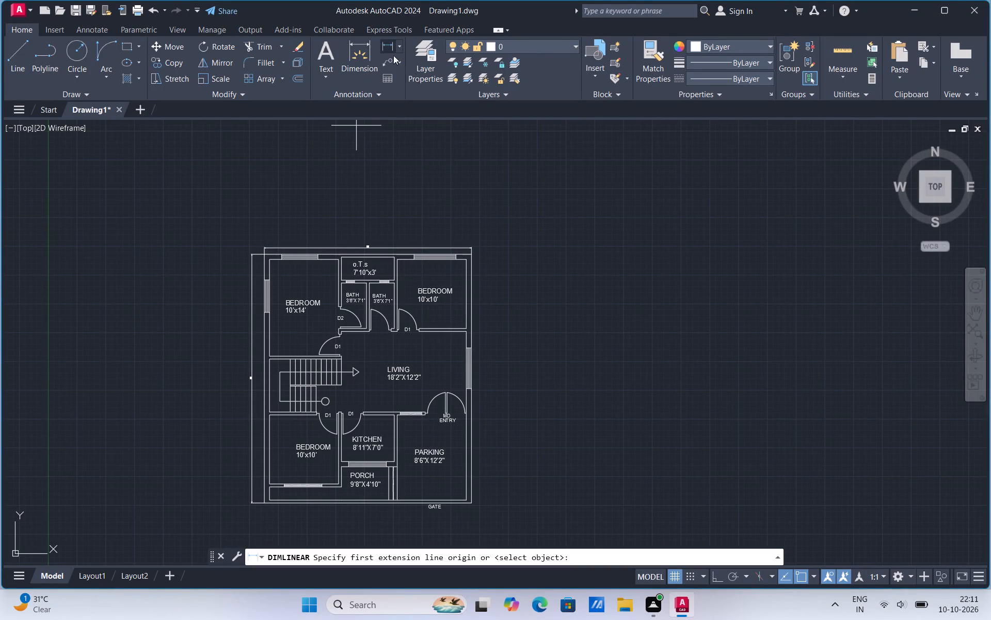
{"action": "left_click", "coordinate": [469, 255]}
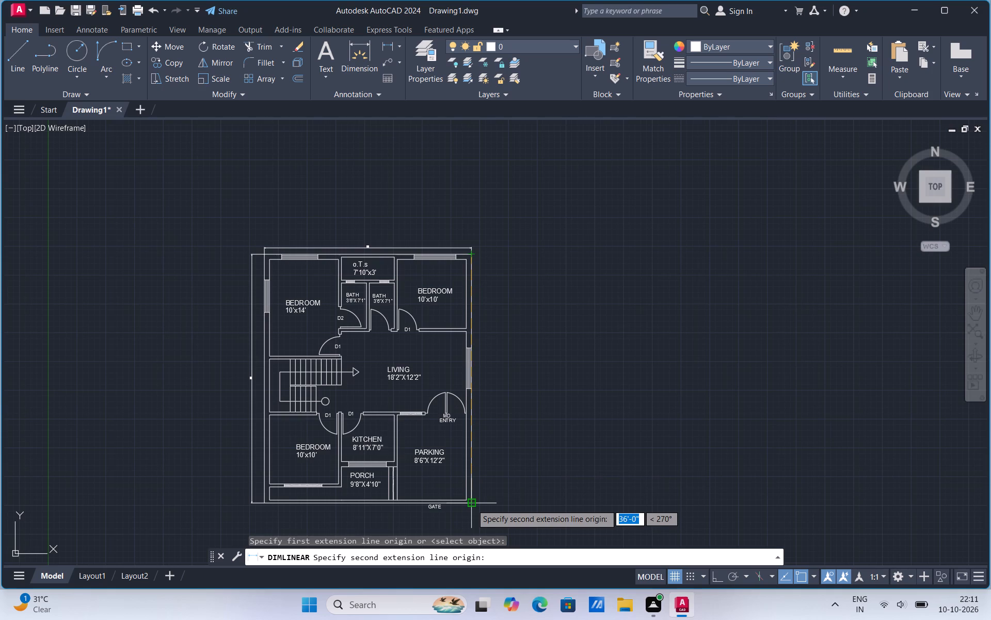
{"action": "left_click", "coordinate": [472, 504]}
{"action": "left_click", "coordinate": [486, 498]}
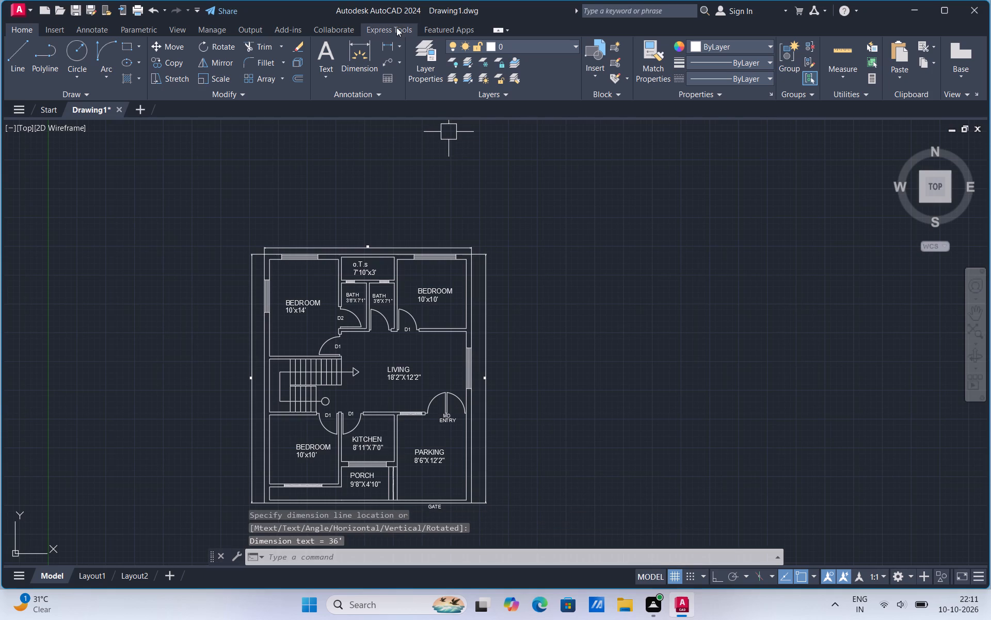
Add a linear dimension from the southwest to the southeast outer corner, placing its line just below the south wall and GATE label.
{"action": "left_click", "coordinate": [386, 45]}
{"action": "scroll", "coordinate": [507, 208], "scroll_direction": "down", "scroll_amount": 1}
{"action": "scroll", "coordinate": [371, 395], "scroll_direction": "up", "scroll_amount": 2}
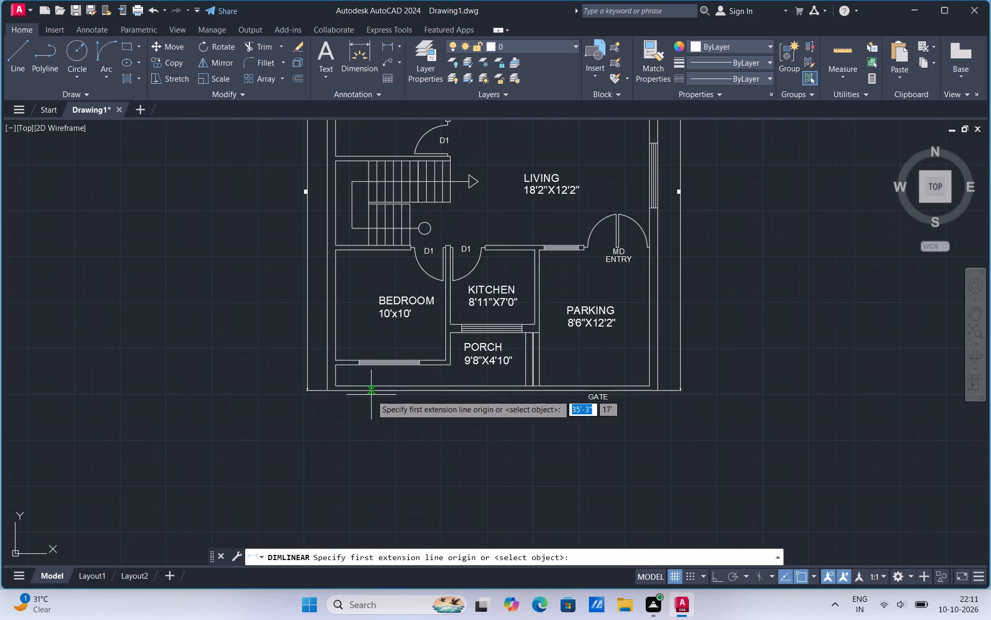
{"action": "left_click", "coordinate": [327, 391]}
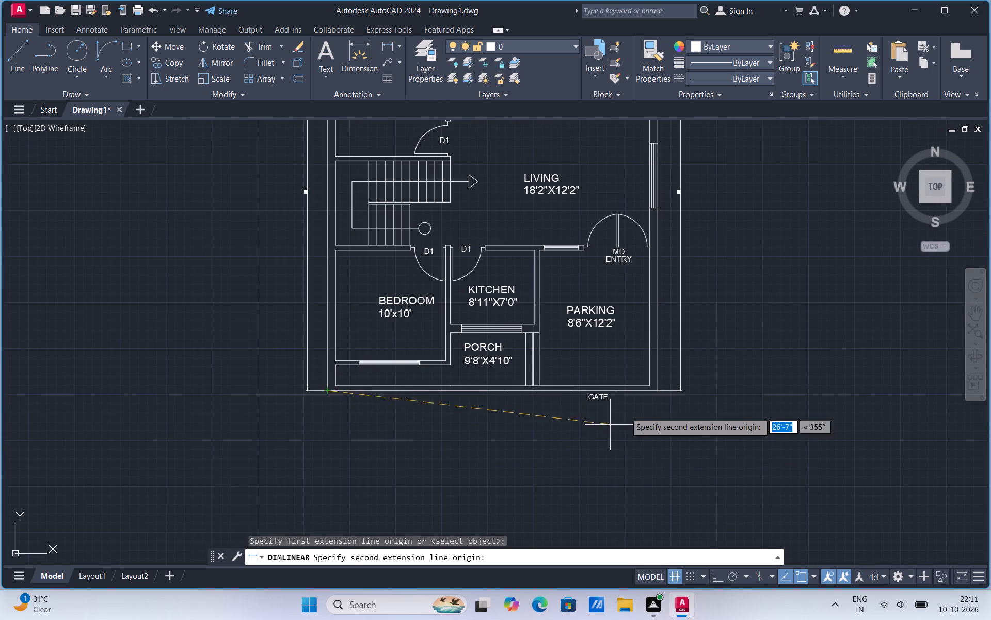
{"action": "left_click", "coordinate": [657, 387]}
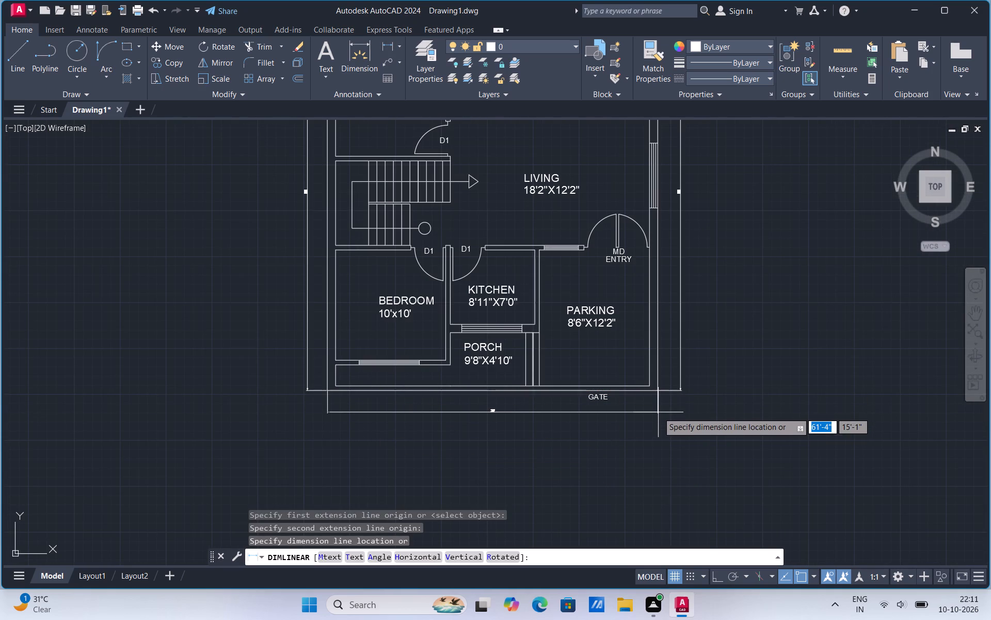
{"action": "left_click", "coordinate": [658, 412]}
Add linear dimensions for the southwest bedroom's inner length and width, with lines just inside its west and south walls.
{"action": "left_click", "coordinate": [391, 43]}
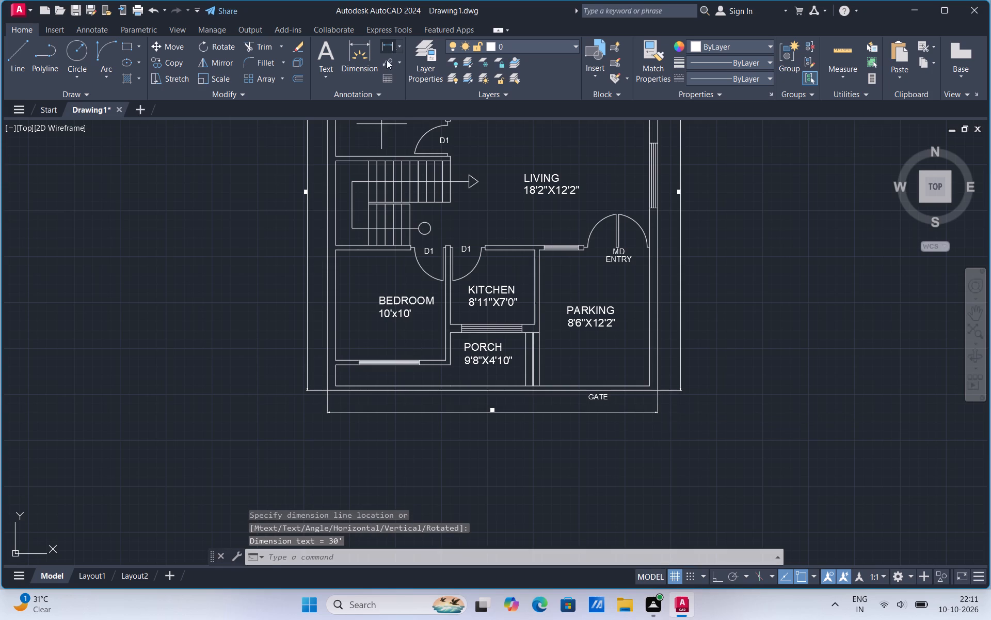
{"action": "left_click", "coordinate": [335, 252]}
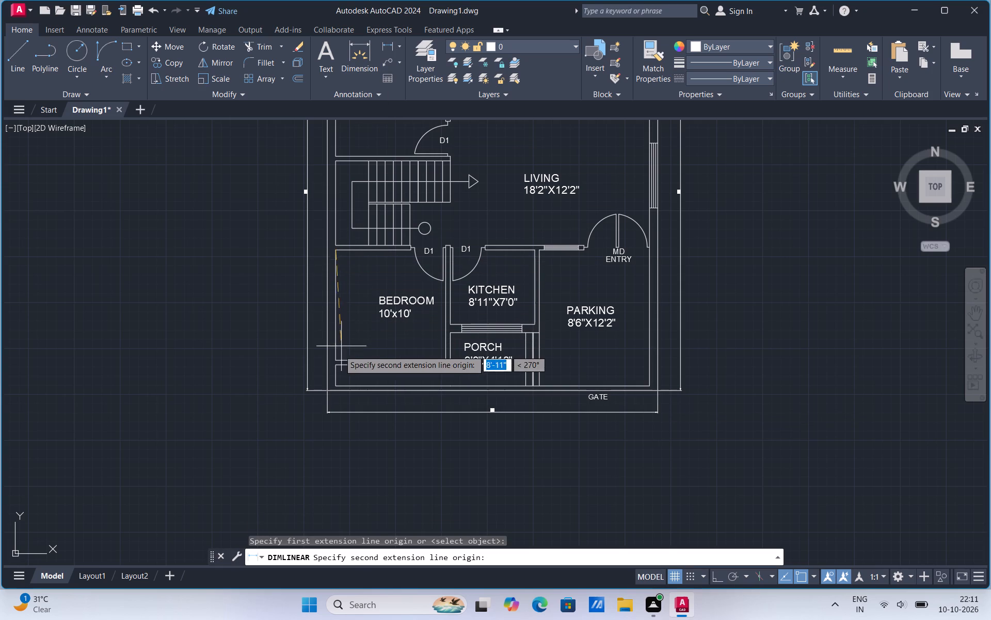
{"action": "left_click", "coordinate": [333, 358]}
{"action": "left_click", "coordinate": [346, 347]}
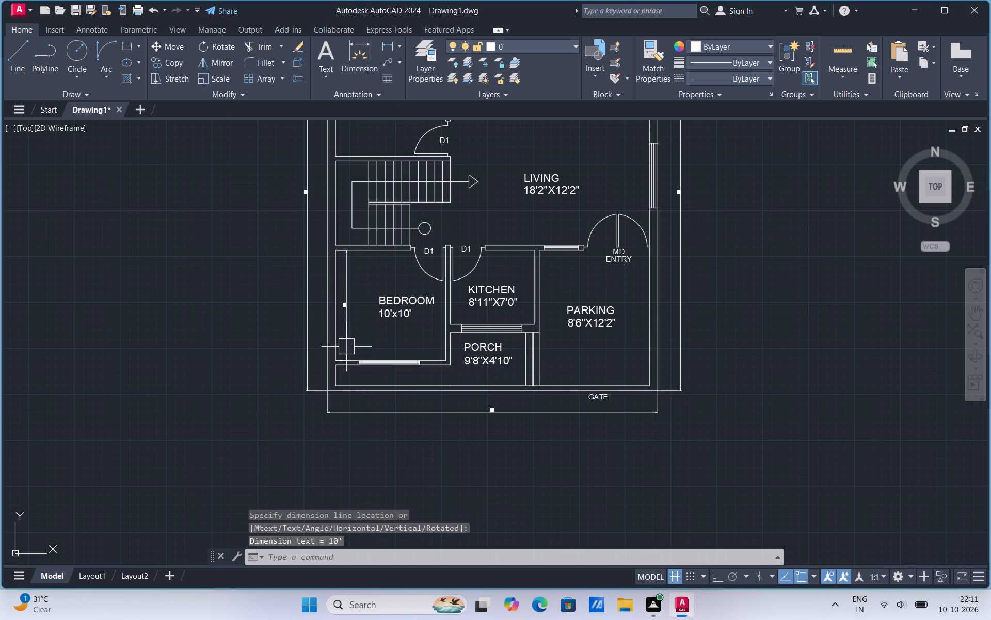
{"action": "left_click", "coordinate": [385, 45]}
{"action": "scroll", "coordinate": [367, 297], "scroll_direction": "up", "scroll_amount": 1}
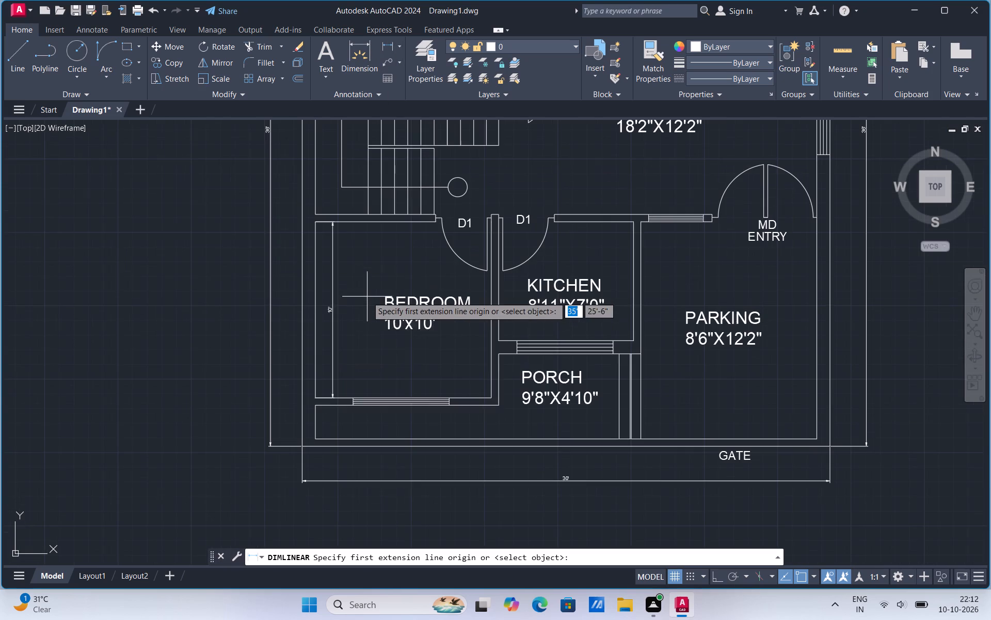
{"action": "left_click", "coordinate": [313, 399]}
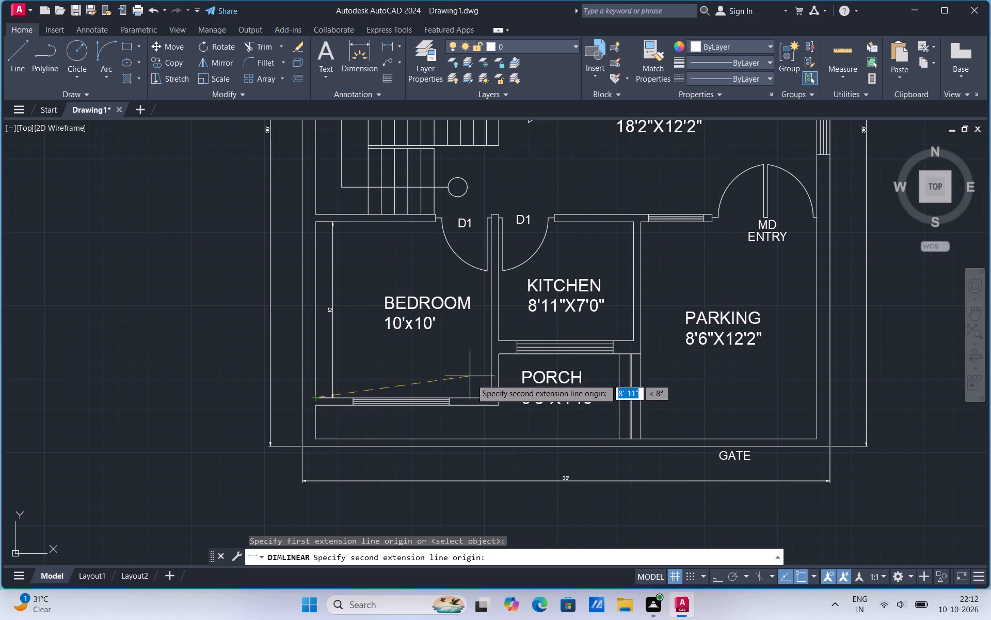
{"action": "left_click", "coordinate": [488, 396]}
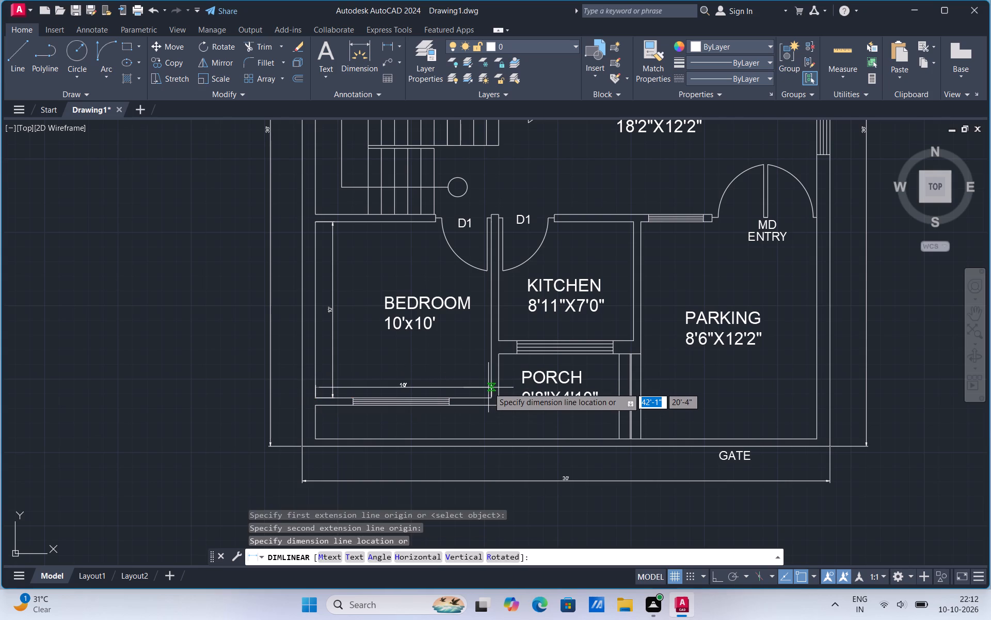
{"action": "left_click", "coordinate": [488, 388]}
Add linear dimensions for the parking area's width and length, with lines below the MD ENTRY label and just inside the west wall.
{"action": "left_click", "coordinate": [387, 47]}
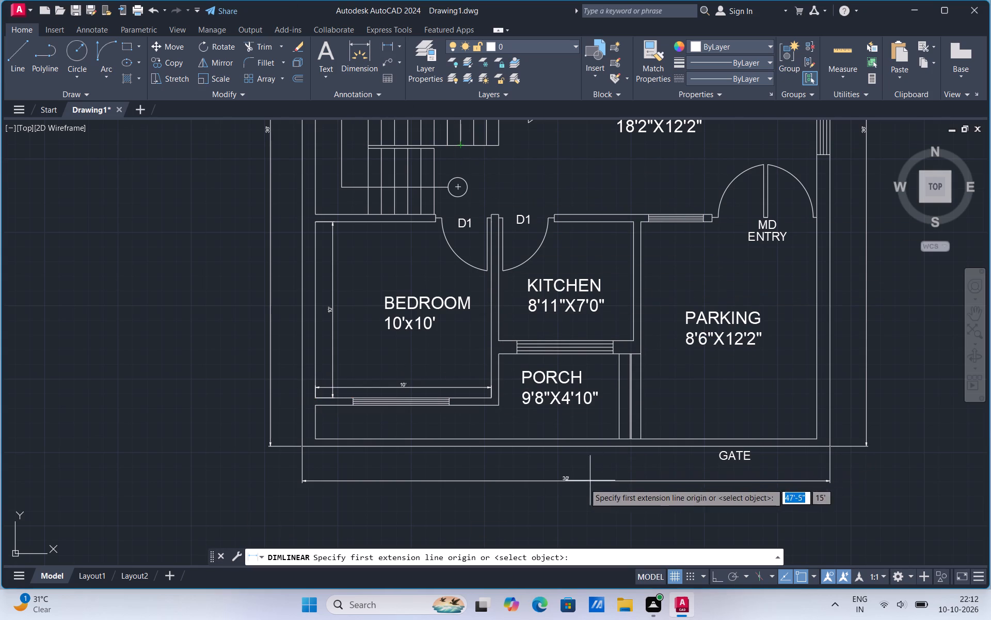
{"action": "left_click", "coordinate": [642, 224]}
{"action": "left_click", "coordinate": [819, 225]}
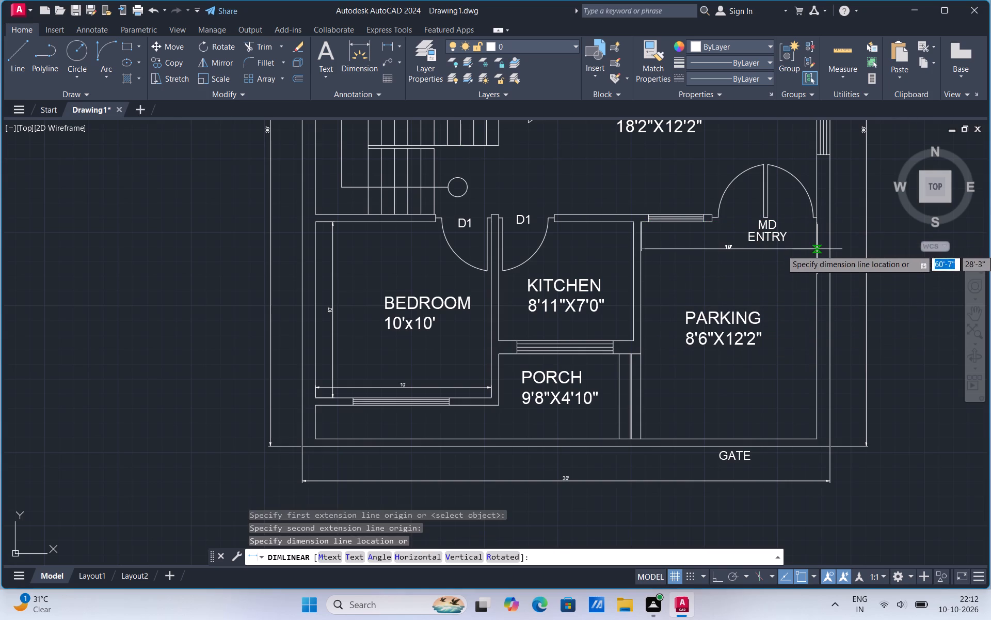
{"action": "left_click", "coordinate": [817, 252]}
{"action": "left_click", "coordinate": [387, 45]}
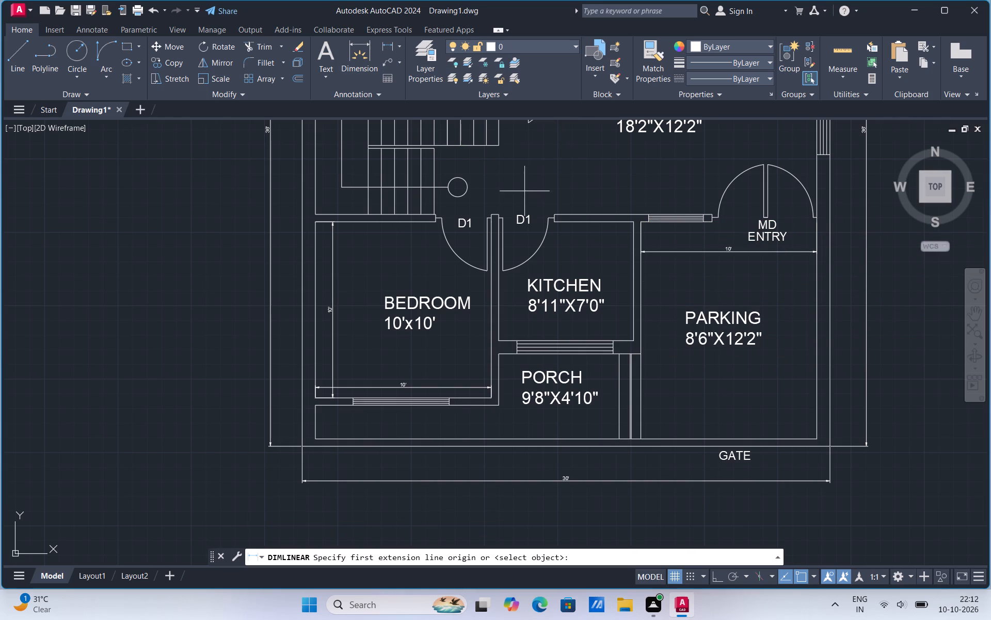
{"action": "scroll", "coordinate": [656, 331], "scroll_direction": "up", "scroll_amount": 1}
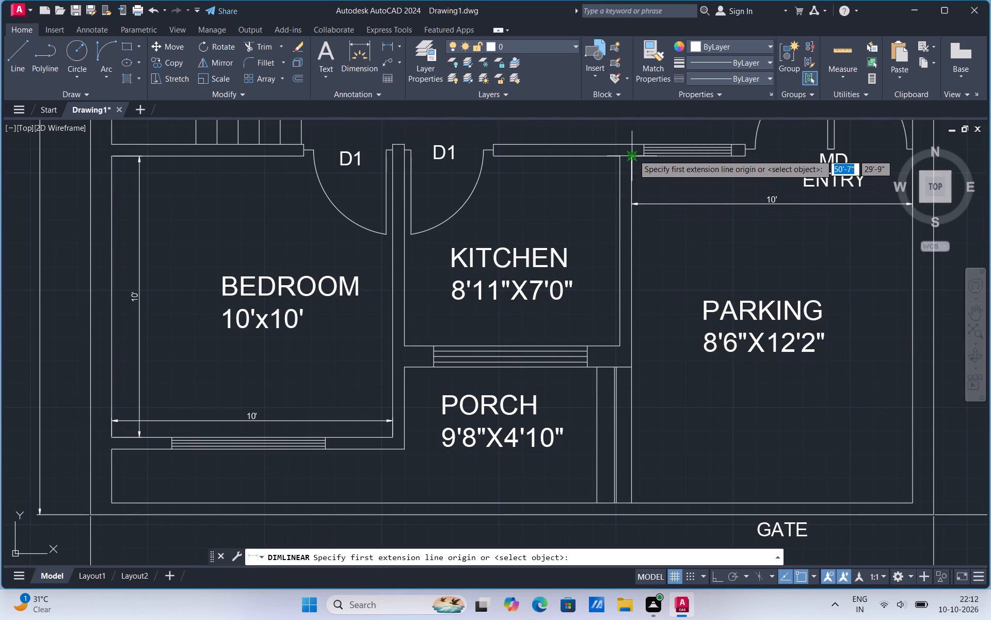
{"action": "left_click", "coordinate": [633, 154]}
{"action": "left_click", "coordinate": [632, 502]}
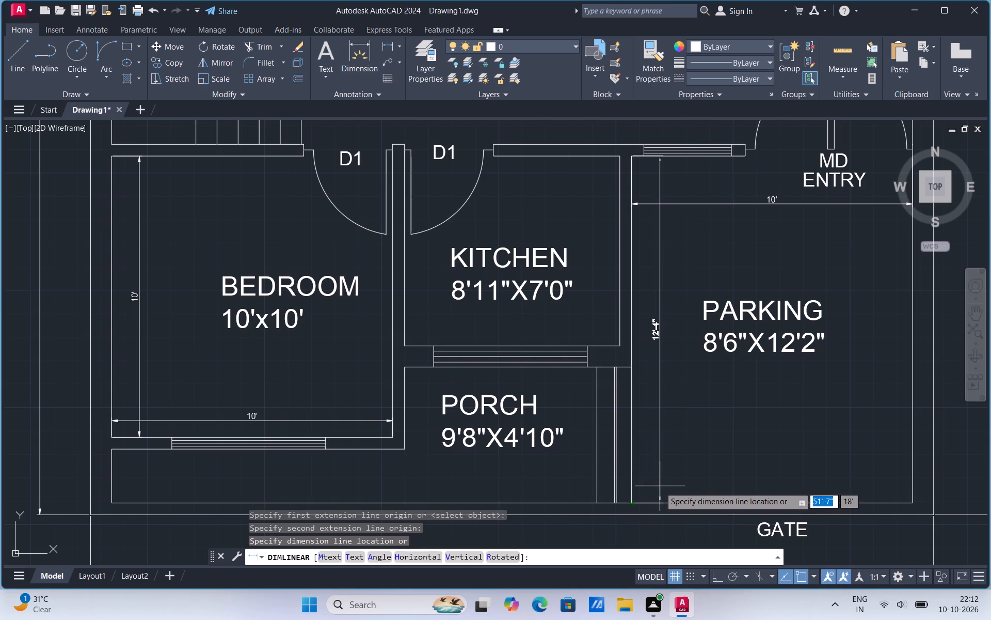
{"action": "left_click", "coordinate": [660, 487]}
Add linear dimensions for the kitchen's inner width and length, with lines just inside its south and east walls.
{"action": "left_click", "coordinate": [387, 49]}
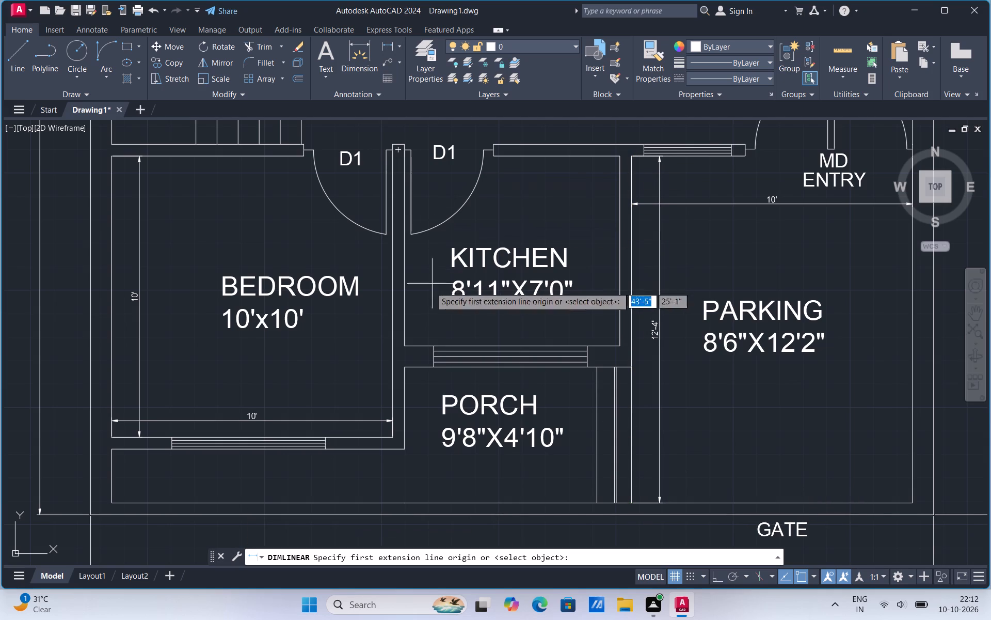
{"action": "left_click", "coordinate": [406, 350]}
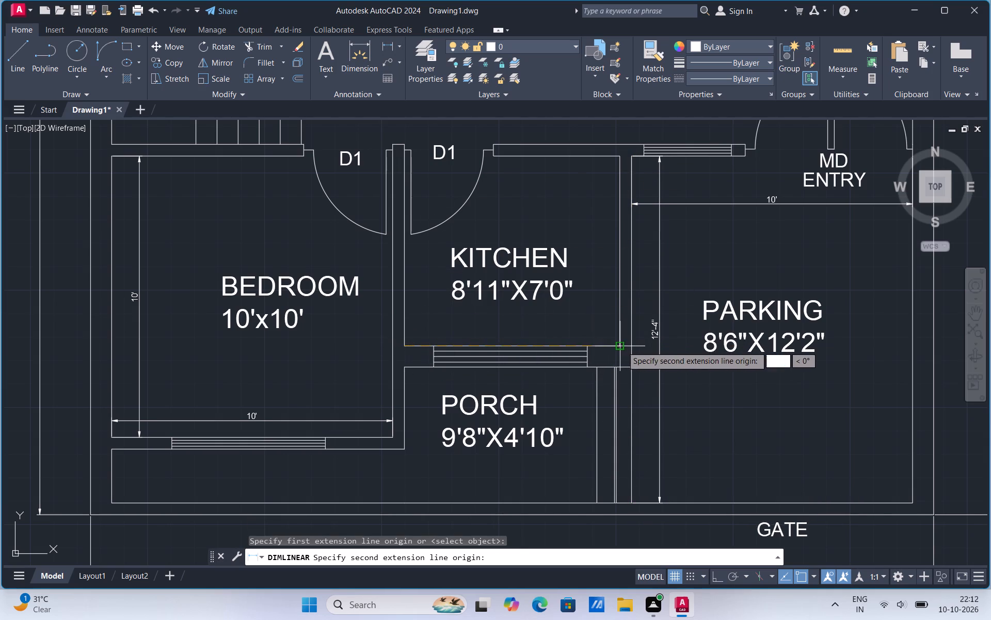
{"action": "left_click", "coordinate": [622, 346]}
{"action": "left_click", "coordinate": [622, 329]}
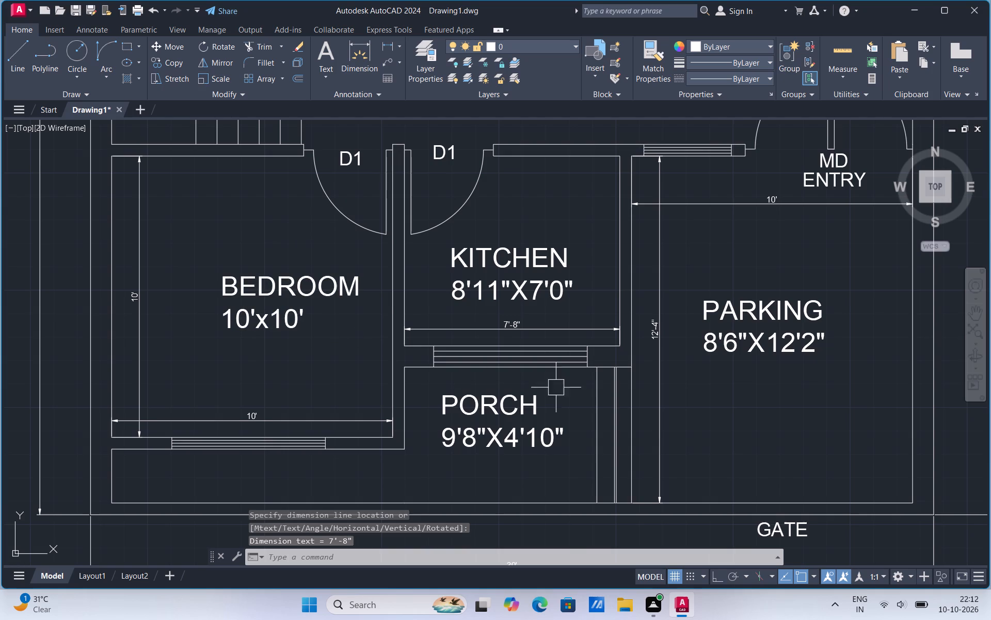
{"action": "left_click", "coordinate": [386, 42]}
{"action": "left_click", "coordinate": [619, 156]}
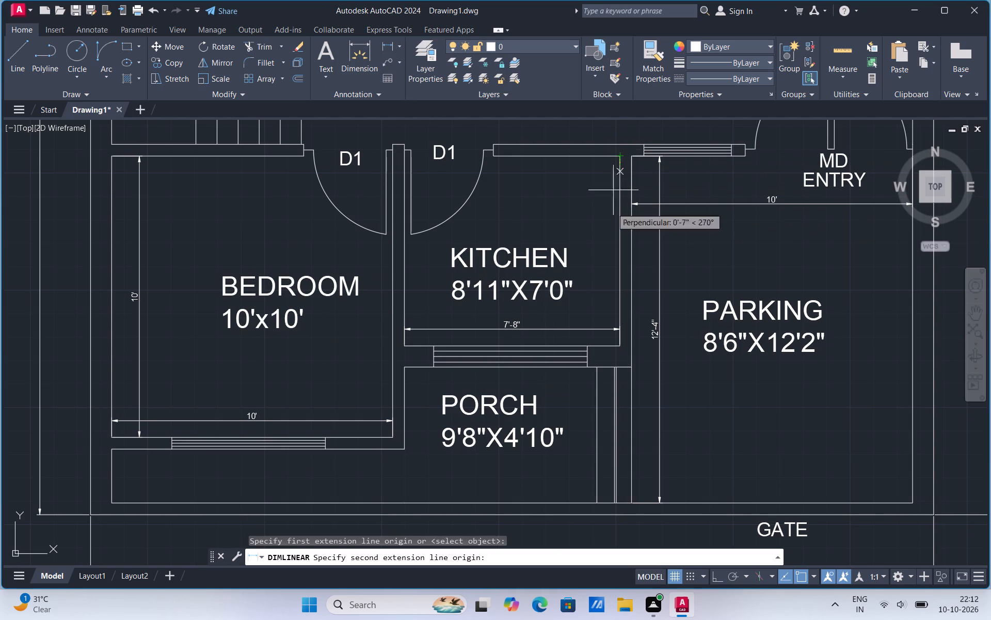
{"action": "left_click", "coordinate": [623, 345]}
{"action": "left_click", "coordinate": [601, 323]}
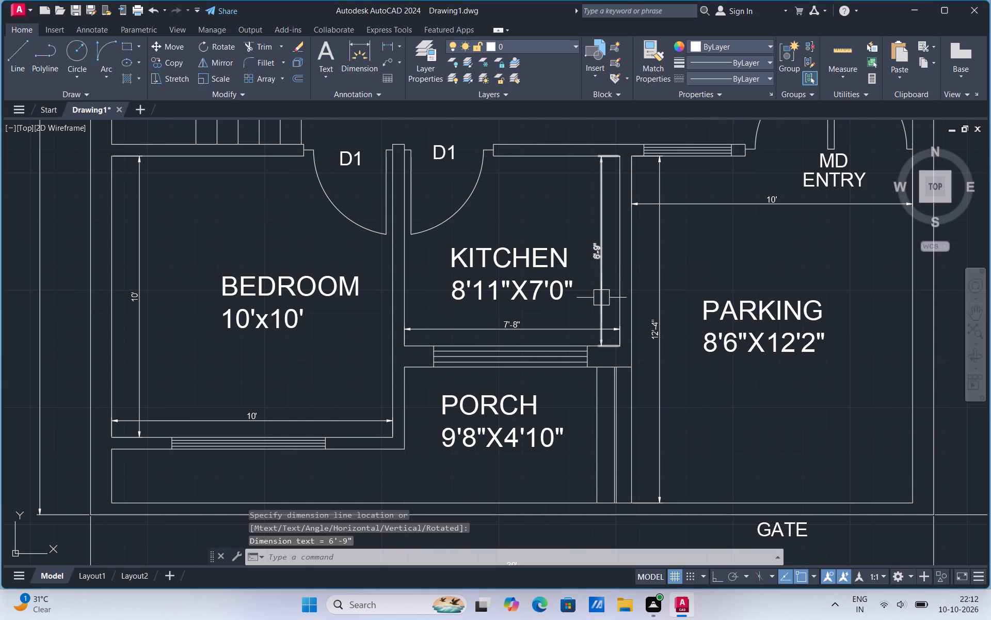
Add linear dimensions for the northwest bedroom's inner width and length, with lines just inside its north and west walls.
{"action": "left_click", "coordinate": [385, 50]}
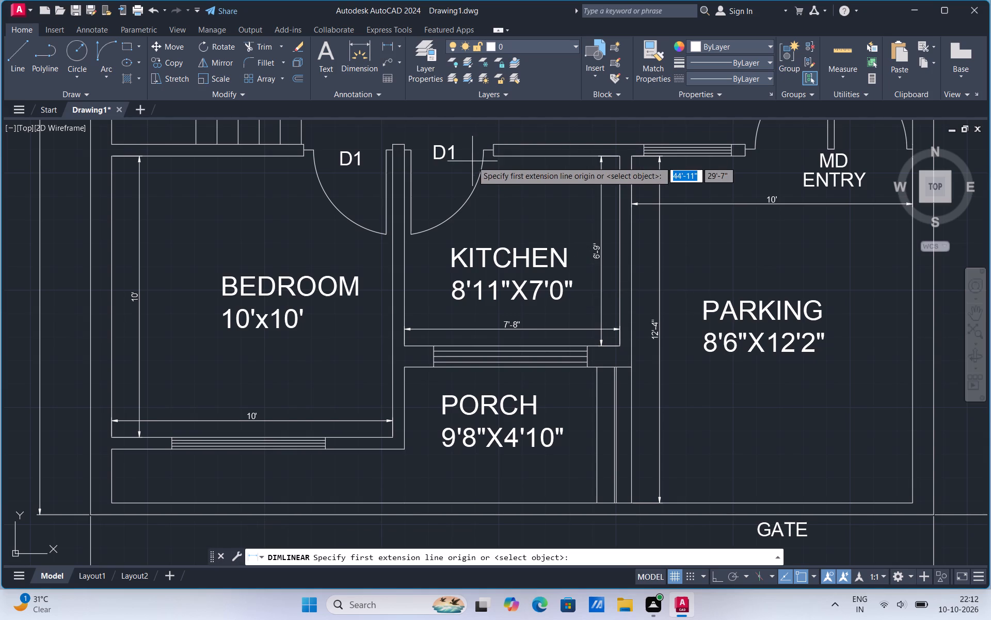
{"action": "scroll", "coordinate": [423, 474], "scroll_direction": "down", "scroll_amount": 2}
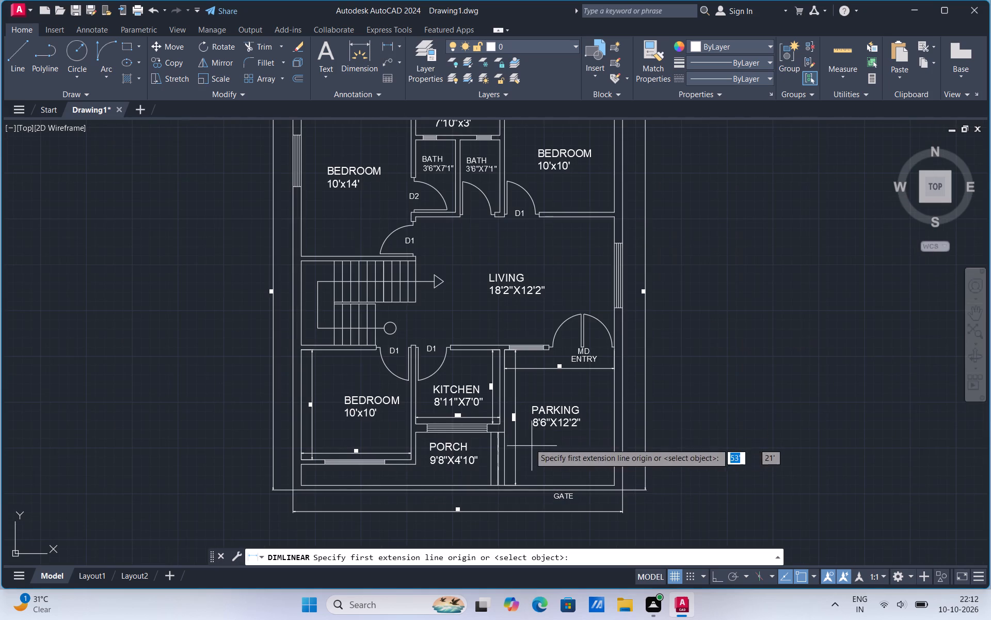
{"action": "scroll", "coordinate": [485, 239], "scroll_direction": "up", "scroll_amount": 1}
{"action": "scroll", "coordinate": [520, 419], "scroll_direction": "down", "scroll_amount": 1}
{"action": "scroll", "coordinate": [415, 233], "scroll_direction": "up", "scroll_amount": 2}
{"action": "scroll", "coordinate": [405, 347], "scroll_direction": "down", "scroll_amount": 1}
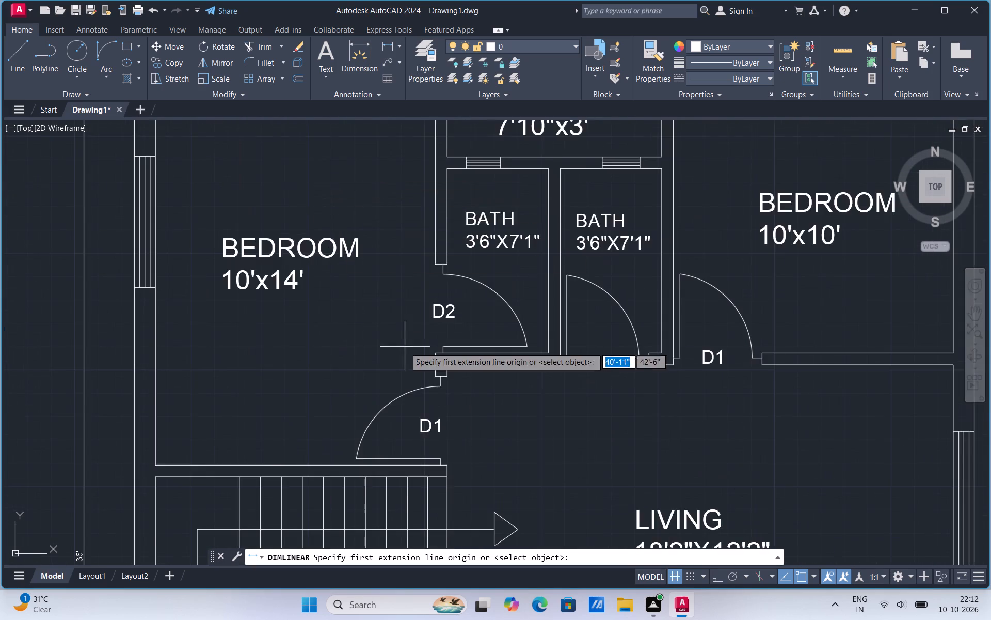
{"action": "left_click", "coordinate": [251, 175]}
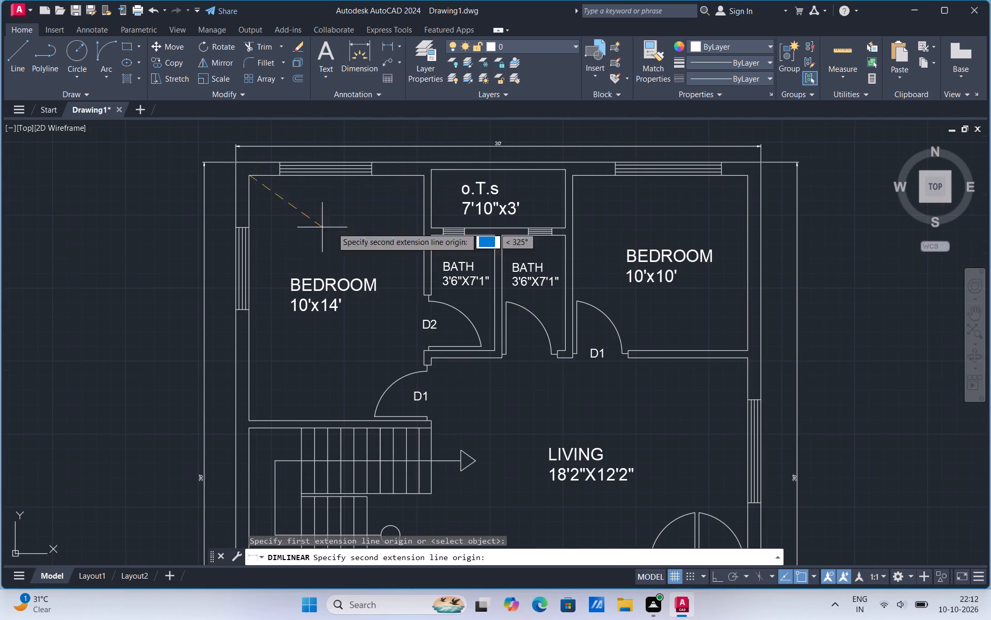
{"action": "left_click", "coordinate": [423, 178]}
{"action": "left_click", "coordinate": [418, 196]}
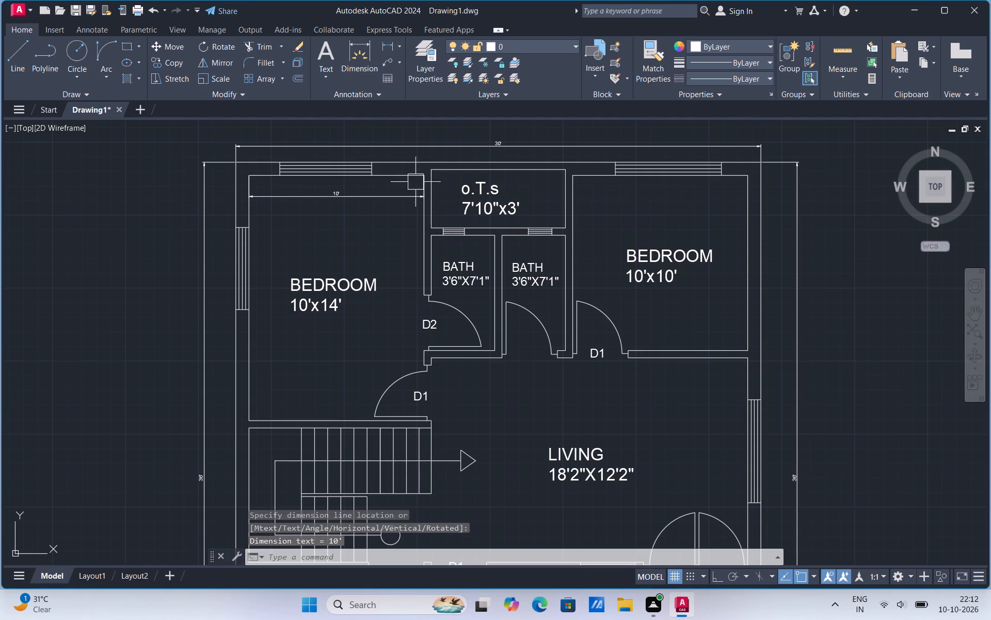
{"action": "left_click", "coordinate": [383, 42]}
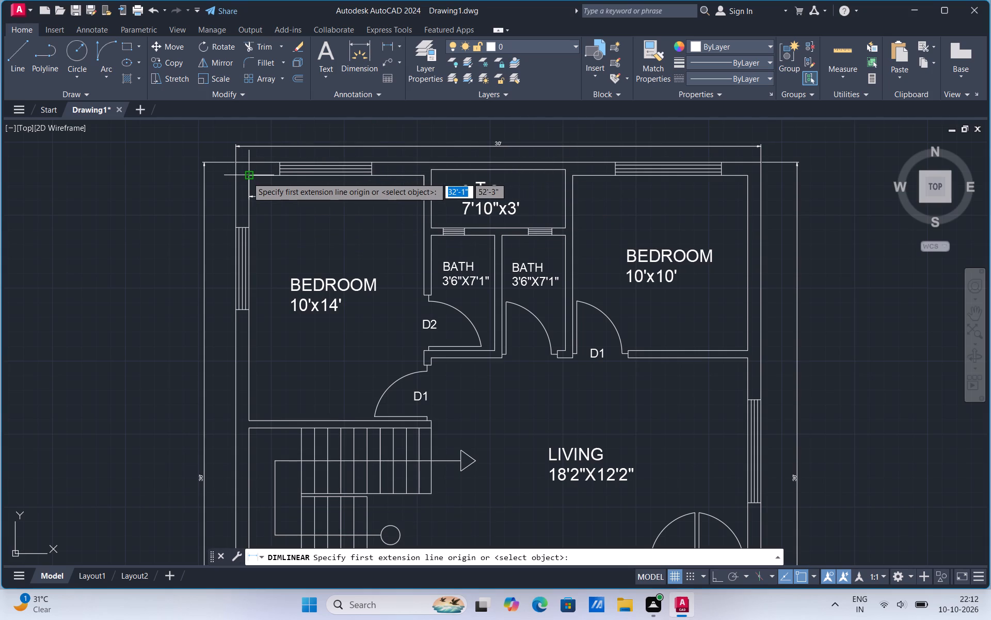
{"action": "left_click", "coordinate": [247, 177]}
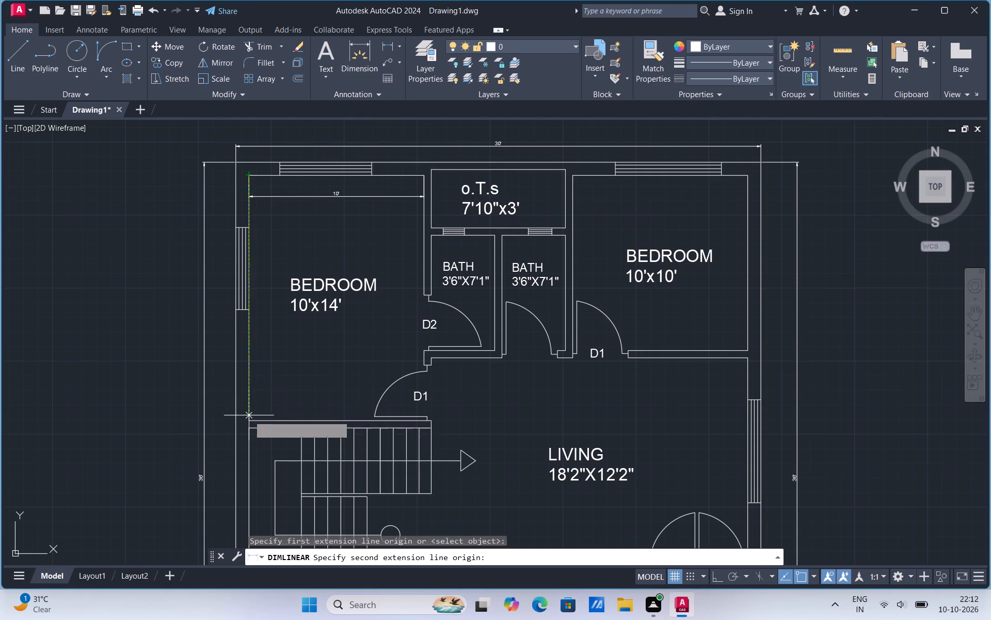
{"action": "left_click", "coordinate": [249, 420]}
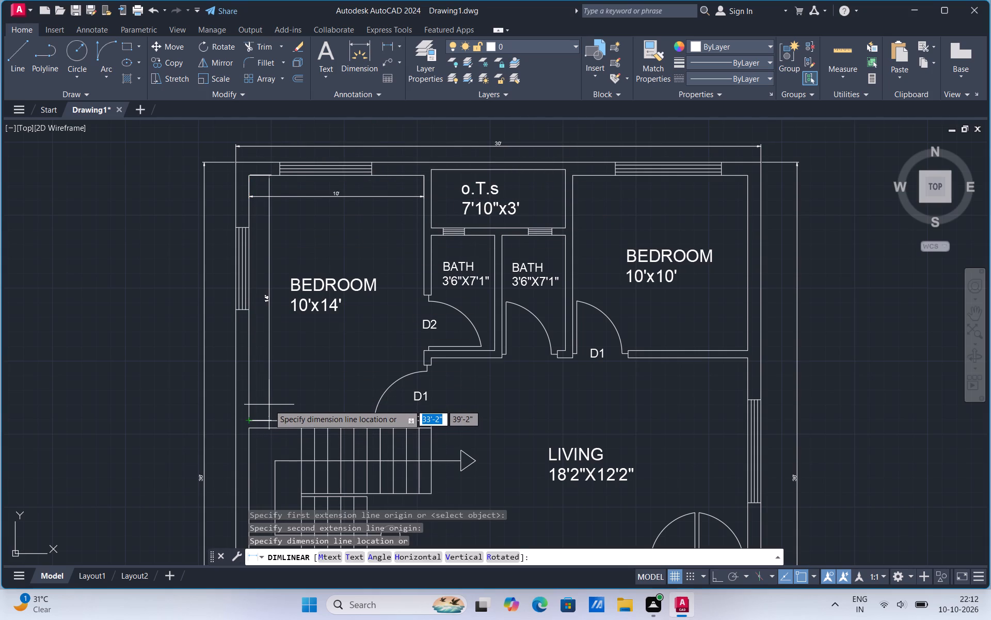
{"action": "left_click", "coordinate": [269, 405]}
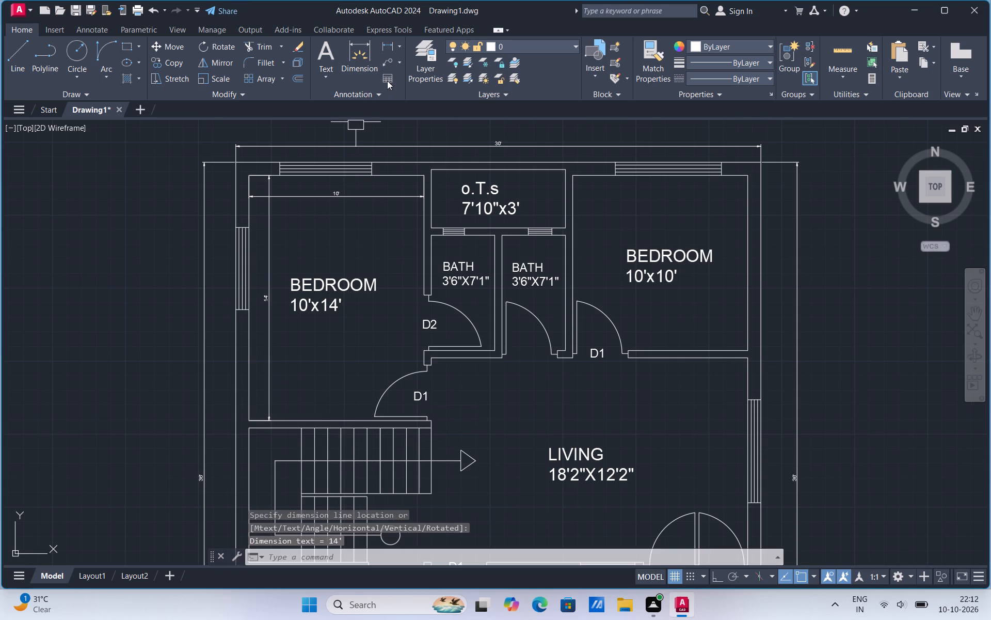
Add a linear dimension for the o.T.s space's inner width, placing its line just inside the north wall.
{"action": "left_click", "coordinate": [387, 46]}
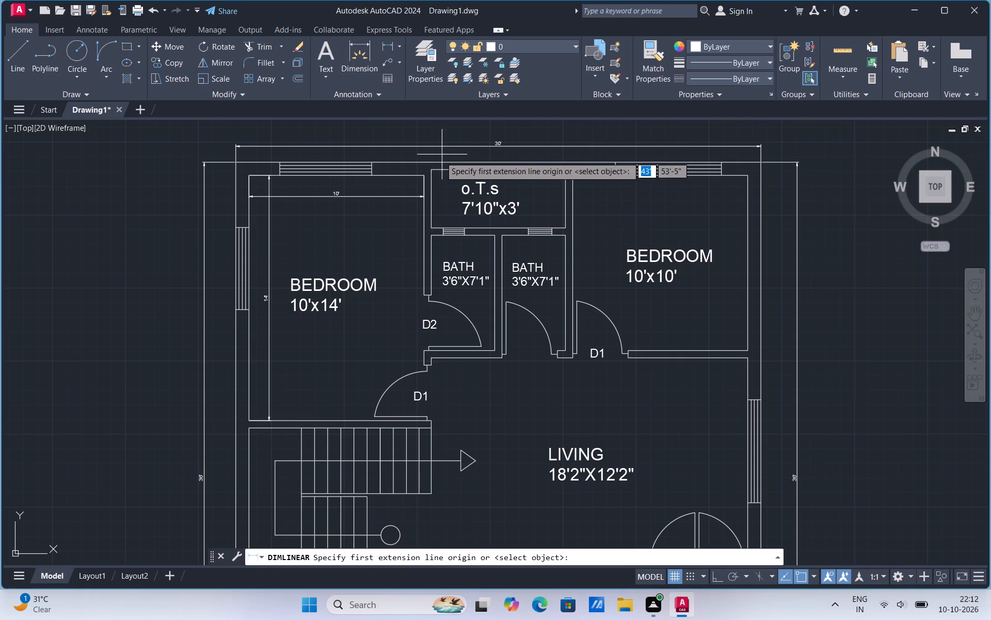
{"action": "left_click", "coordinate": [433, 168]}
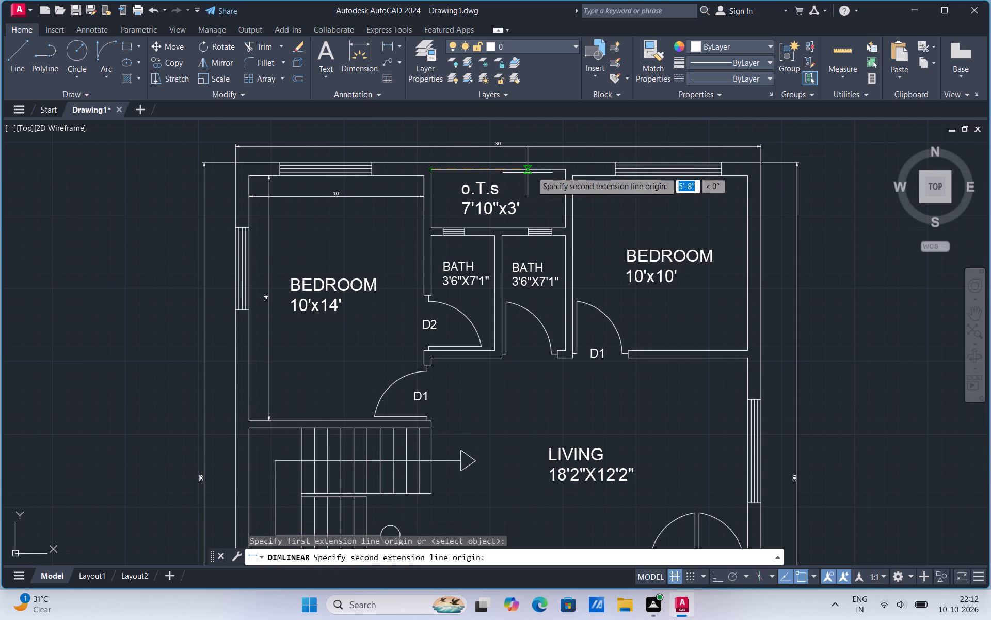
{"action": "left_click", "coordinate": [567, 169]}
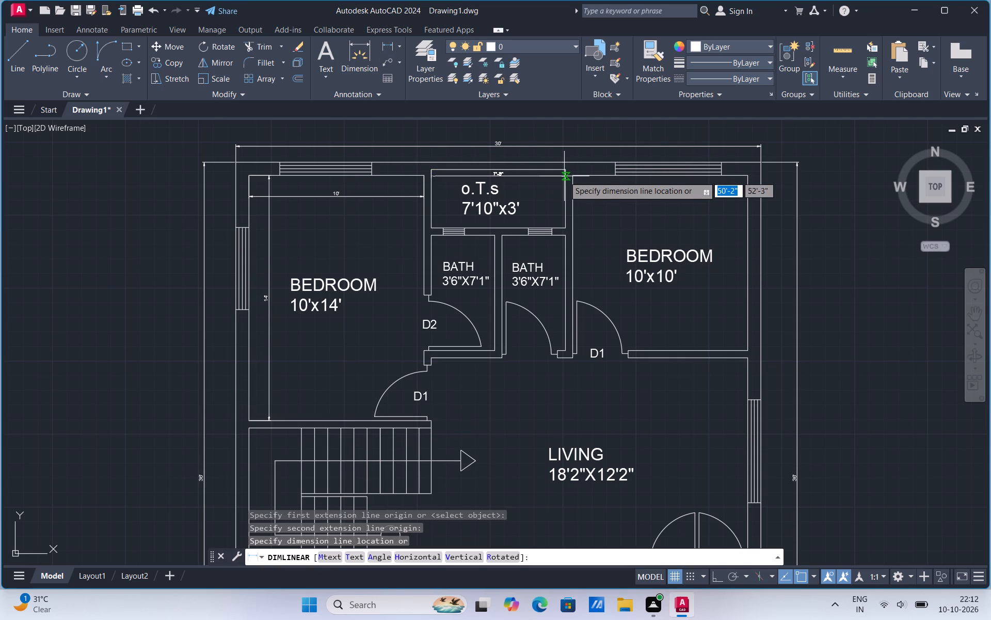
{"action": "left_click", "coordinate": [564, 176]}
Add a linear dimension for the o.T.s space's inner length, placing its line just inside the west wall.
{"action": "left_click", "coordinate": [385, 45]}
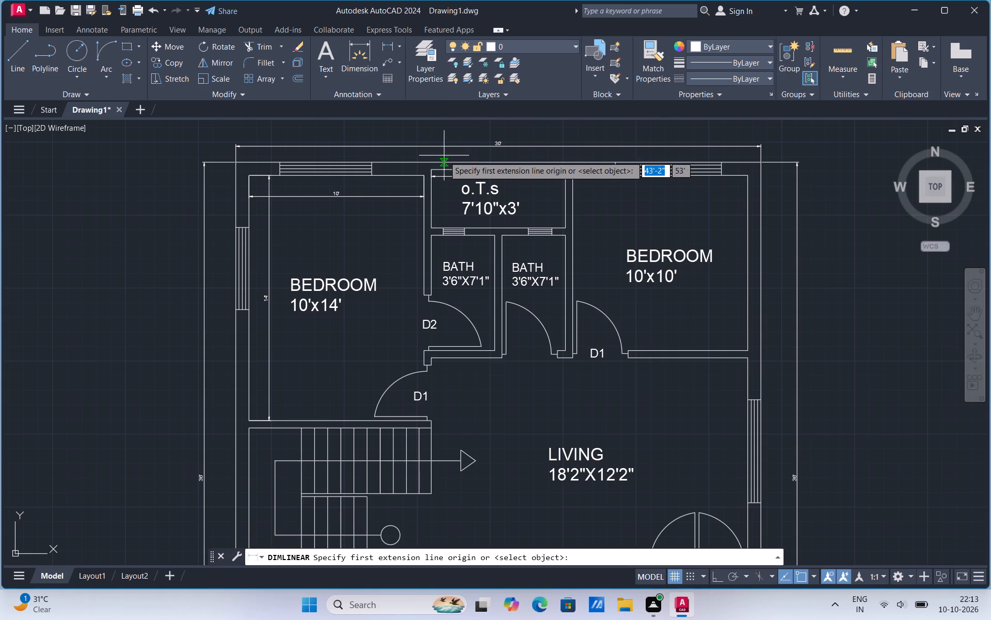
{"action": "left_click", "coordinate": [430, 167]}
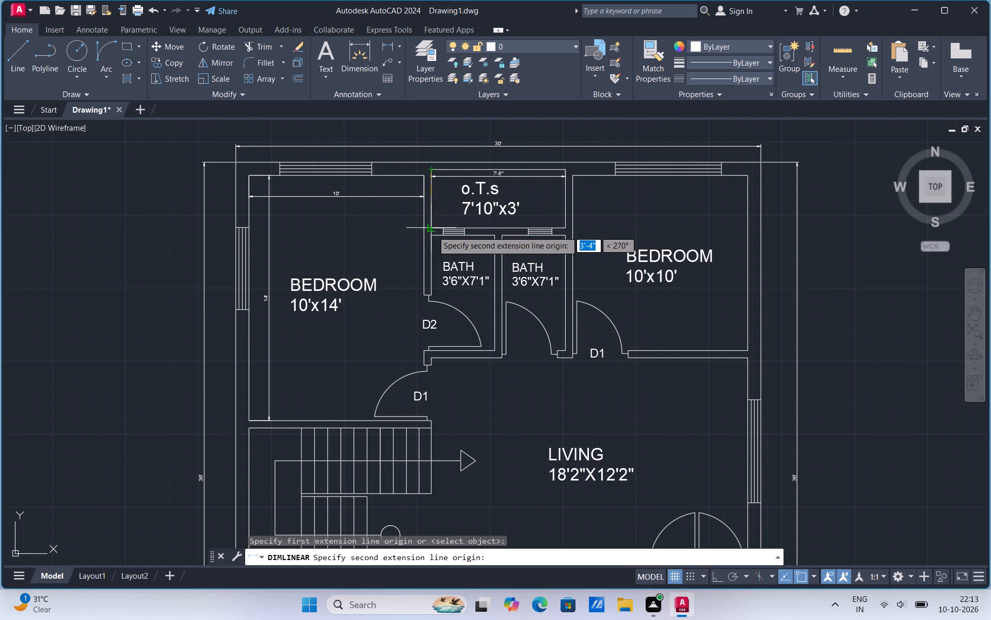
{"action": "left_click", "coordinate": [433, 230]}
{"action": "left_click", "coordinate": [445, 220]}
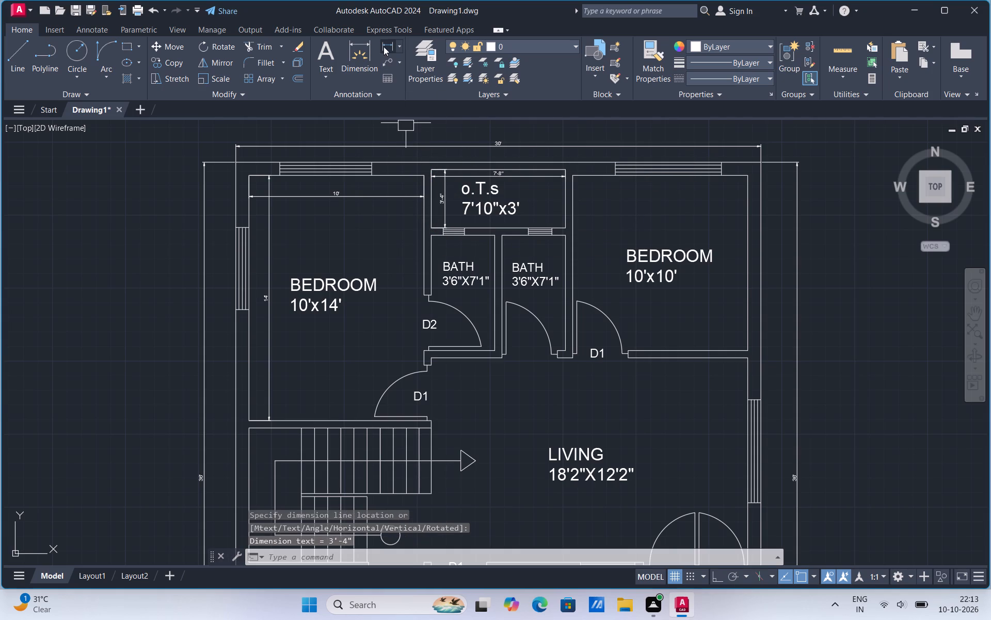
Add linear dimensions for the northeast bedroom's inner width and length, with lines just inside its north and east walls.
{"action": "left_click", "coordinate": [383, 45]}
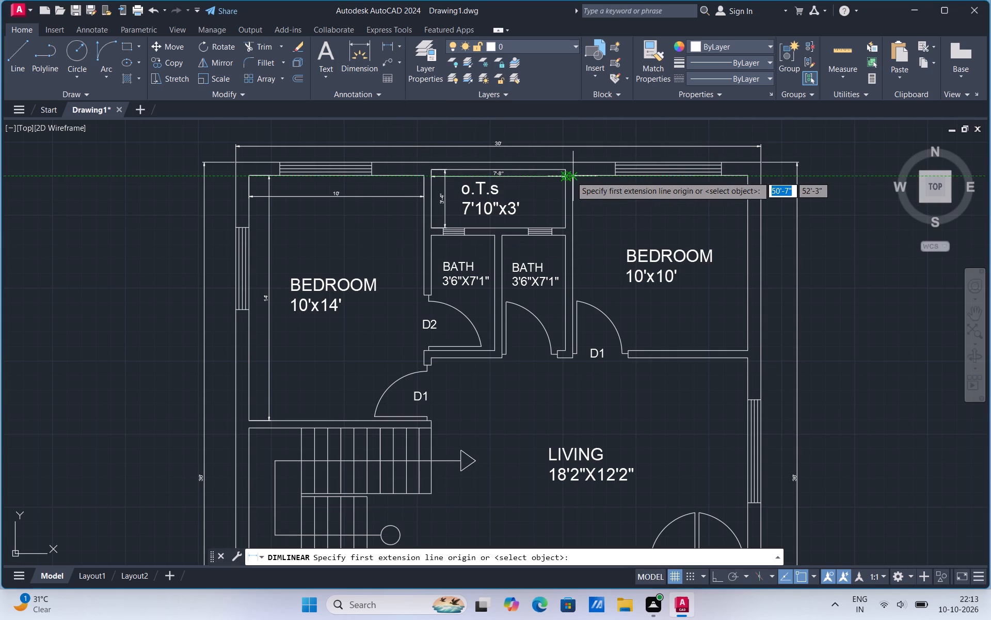
{"action": "left_click", "coordinate": [571, 176]}
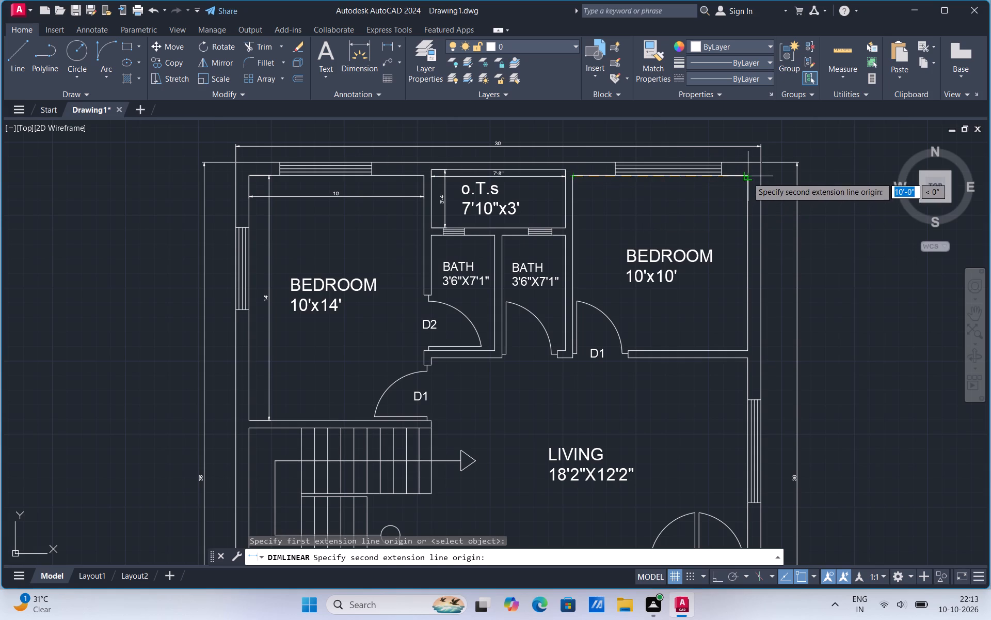
{"action": "left_click", "coordinate": [747, 177]}
{"action": "left_click", "coordinate": [746, 190]}
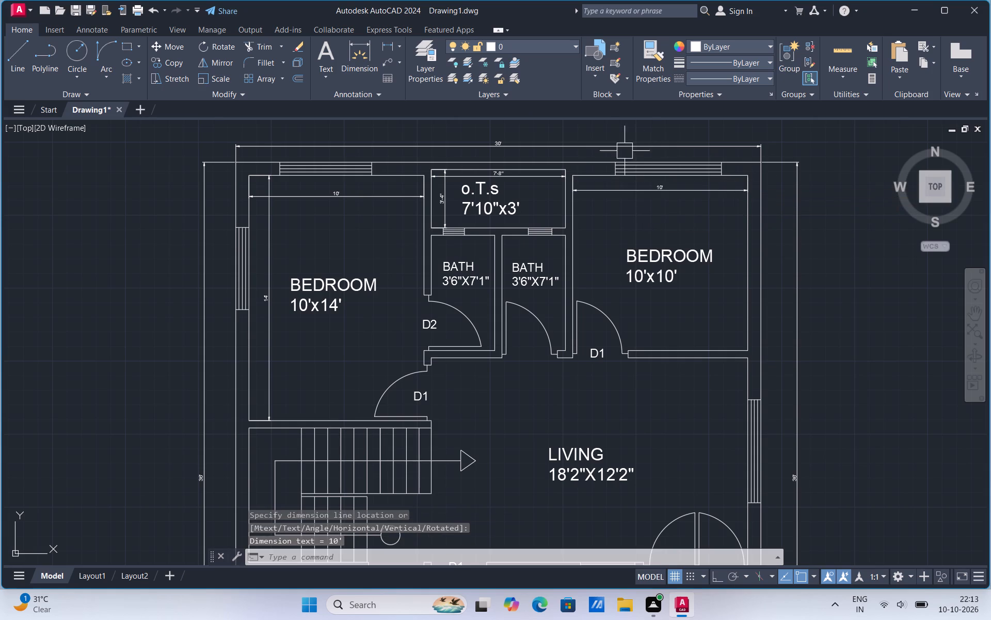
{"action": "left_click", "coordinate": [388, 48]}
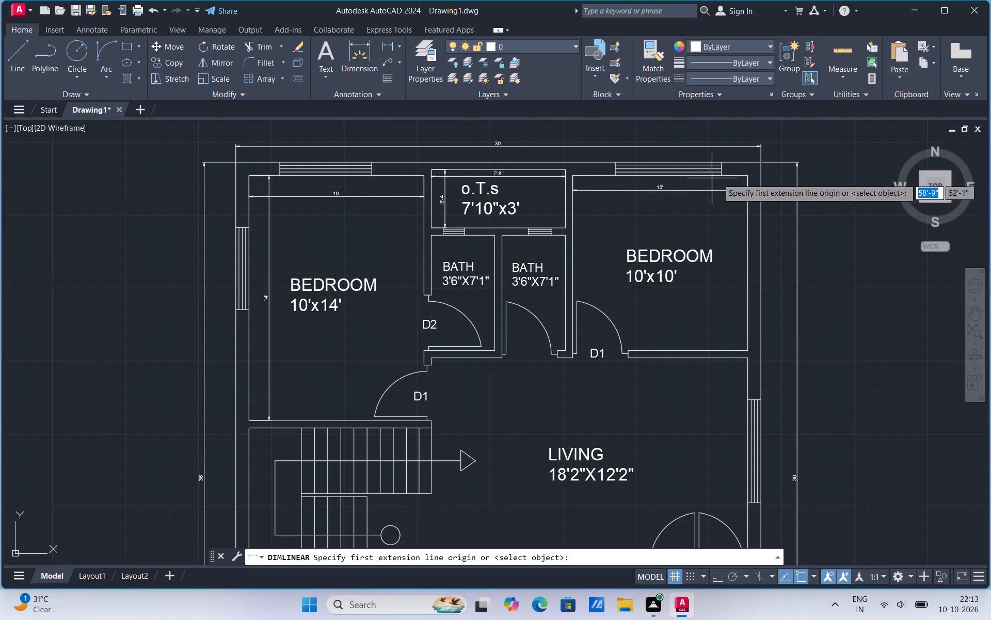
{"action": "left_click", "coordinate": [749, 178]}
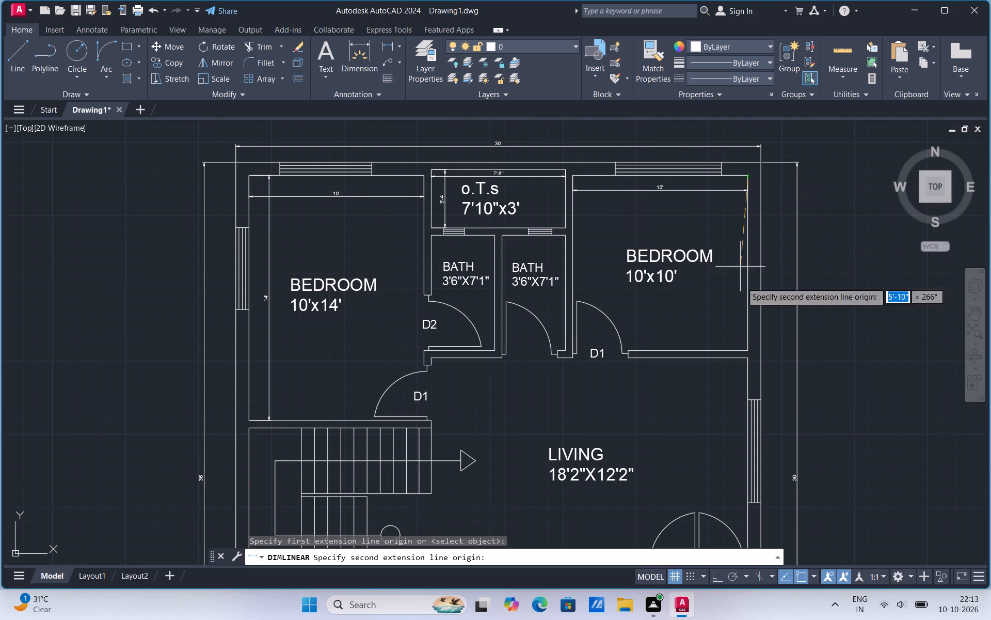
{"action": "left_click", "coordinate": [748, 347]}
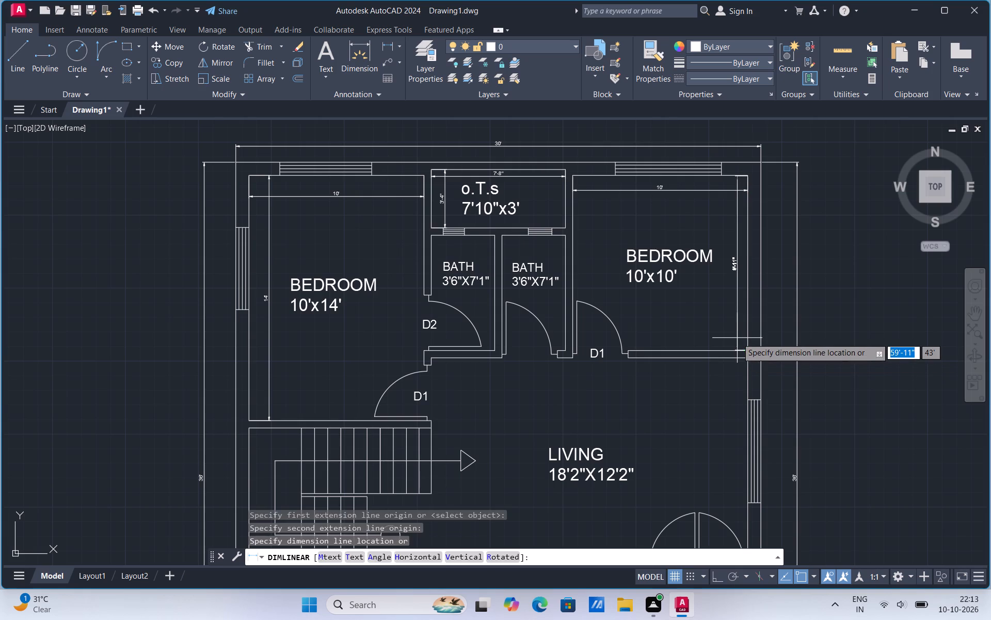
{"action": "left_click", "coordinate": [737, 338]}
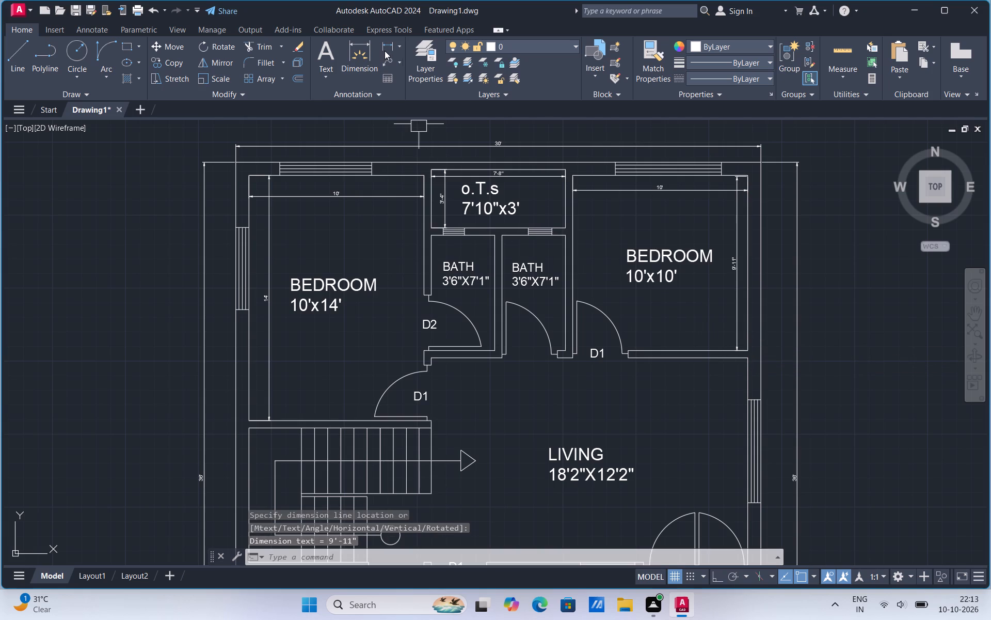
Add linear dimensions for the inner widths of both baths, with lines just inside their north walls.
{"action": "left_click", "coordinate": [385, 45]}
{"action": "scroll", "coordinate": [490, 259], "scroll_direction": "up", "scroll_amount": 1}
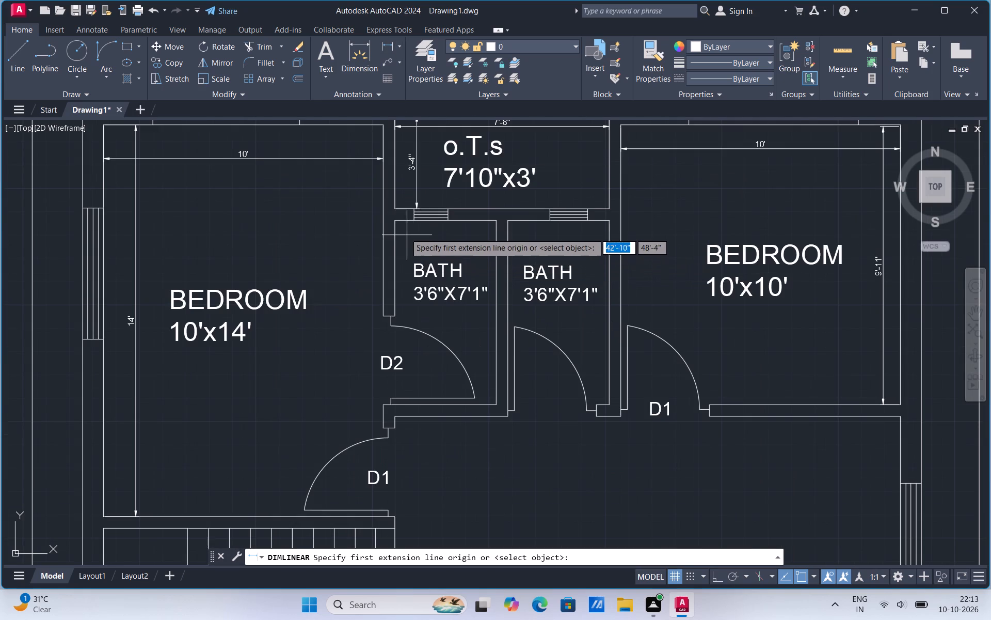
{"action": "left_click", "coordinate": [395, 223]}
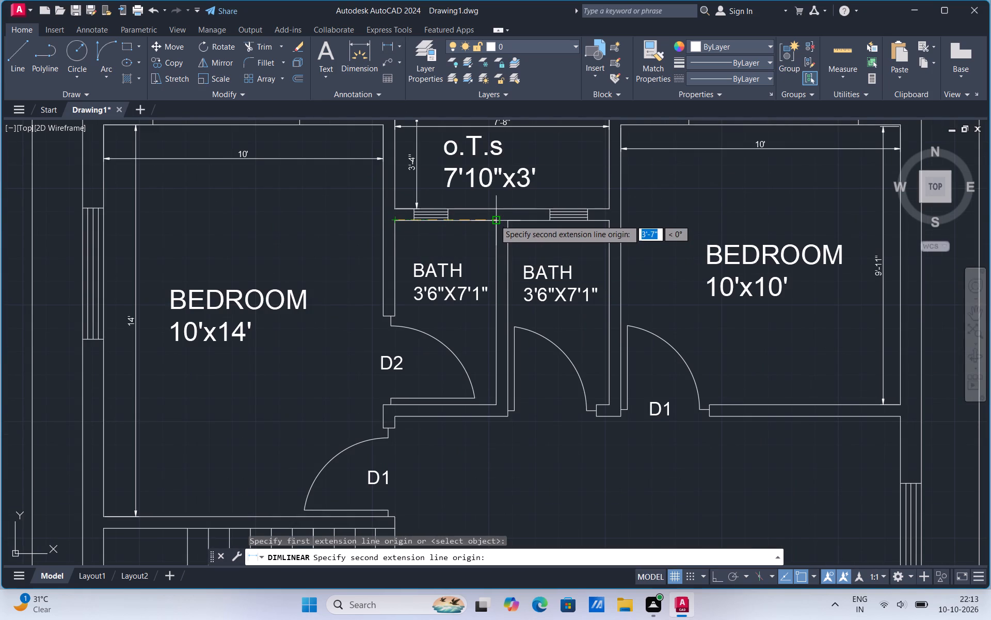
{"action": "left_click", "coordinate": [494, 219]}
{"action": "left_click", "coordinate": [490, 238]}
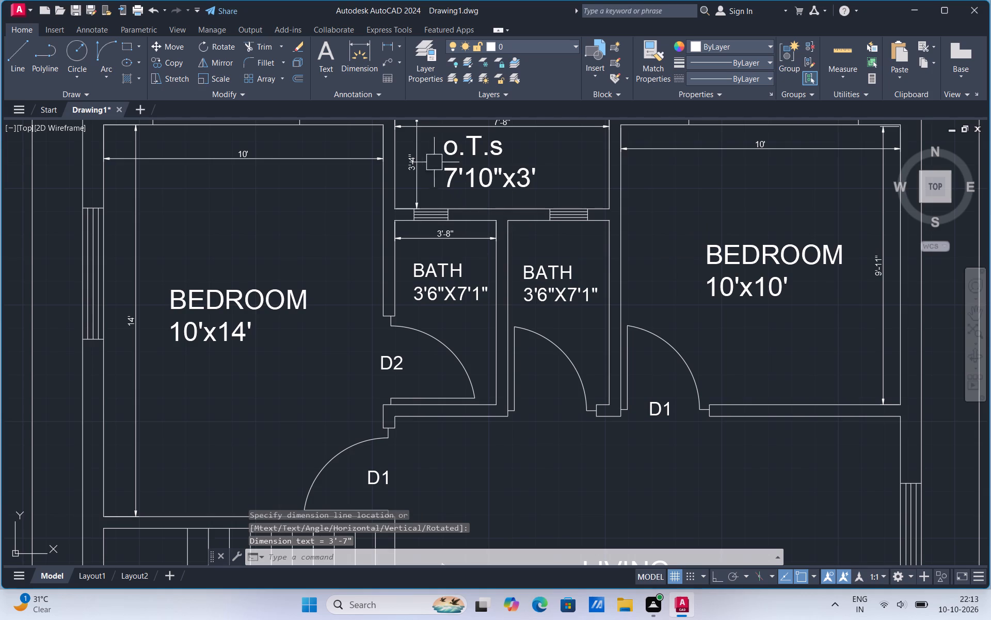
{"action": "left_click", "coordinate": [387, 47]}
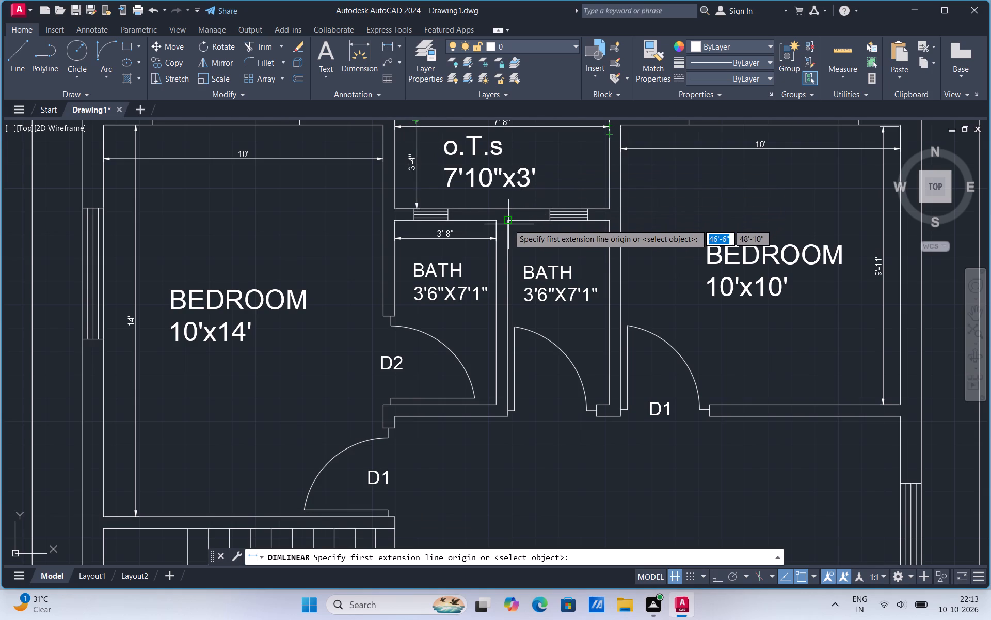
{"action": "left_click", "coordinate": [509, 222]}
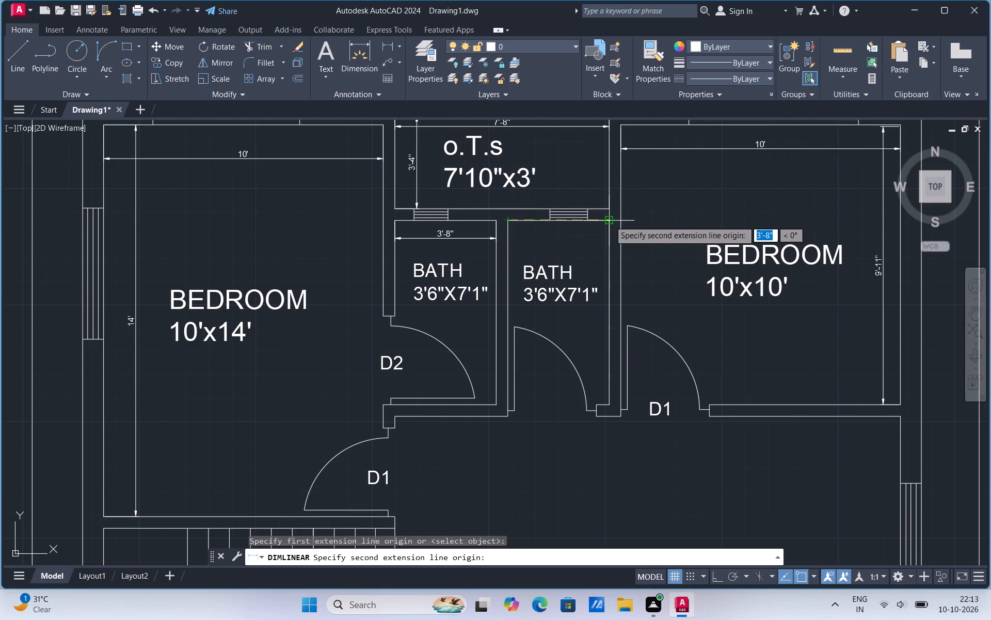
{"action": "left_click", "coordinate": [610, 221]}
{"action": "left_click", "coordinate": [599, 237]}
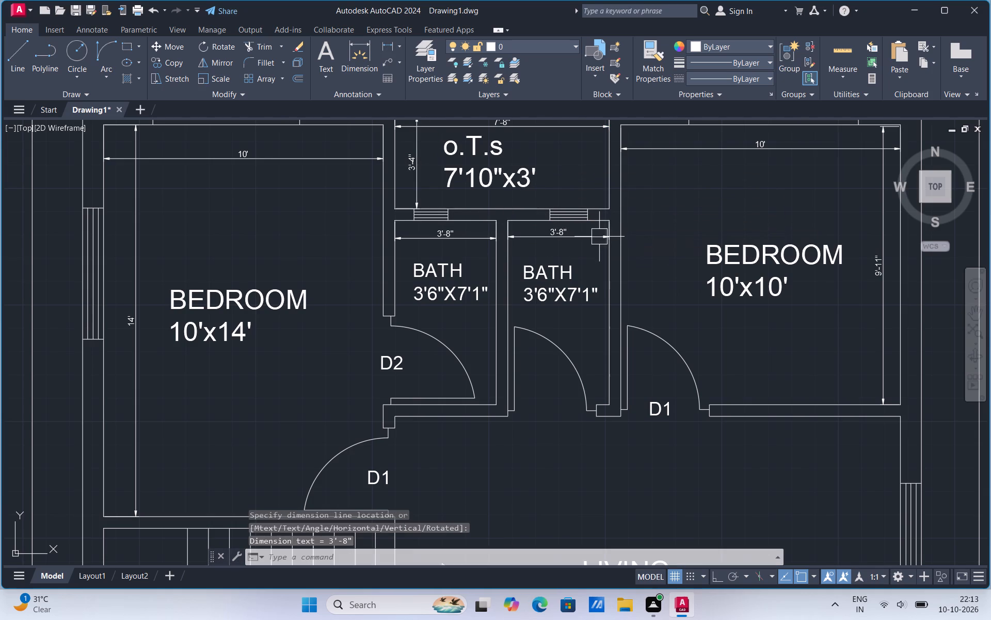
Add linear dimensions for the inner lengths of both baths, with lines just inside their east walls.
{"action": "left_click", "coordinate": [387, 47]}
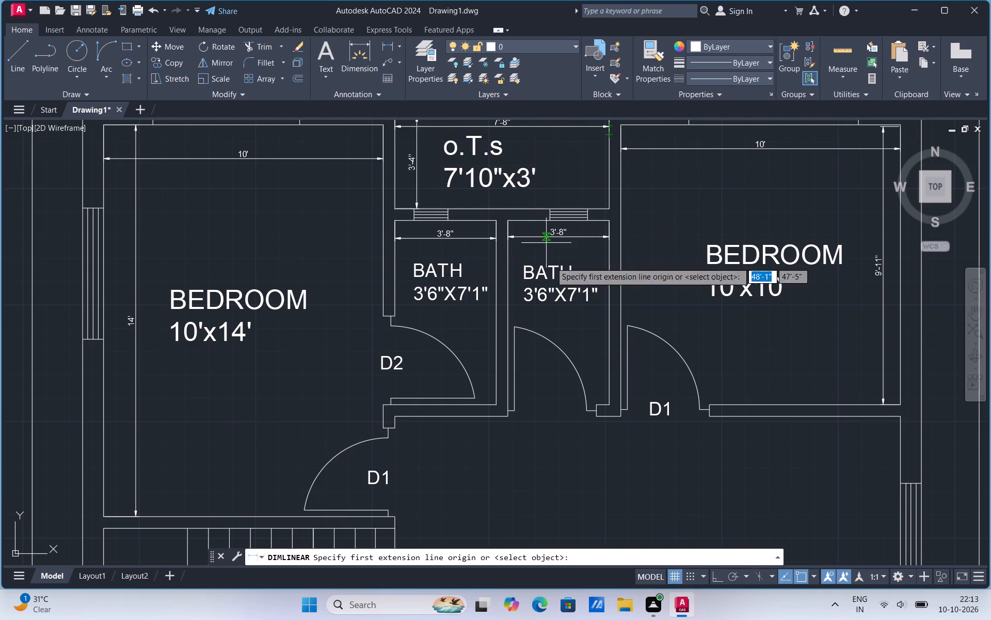
{"action": "left_click", "coordinate": [493, 402]}
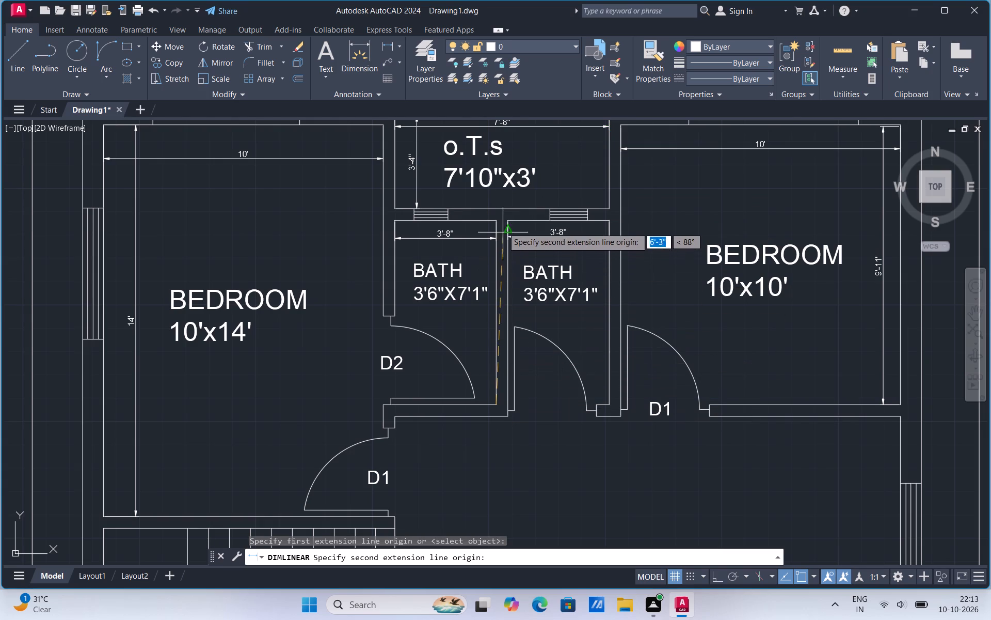
{"action": "left_click", "coordinate": [495, 217]}
{"action": "left_click", "coordinate": [486, 224]}
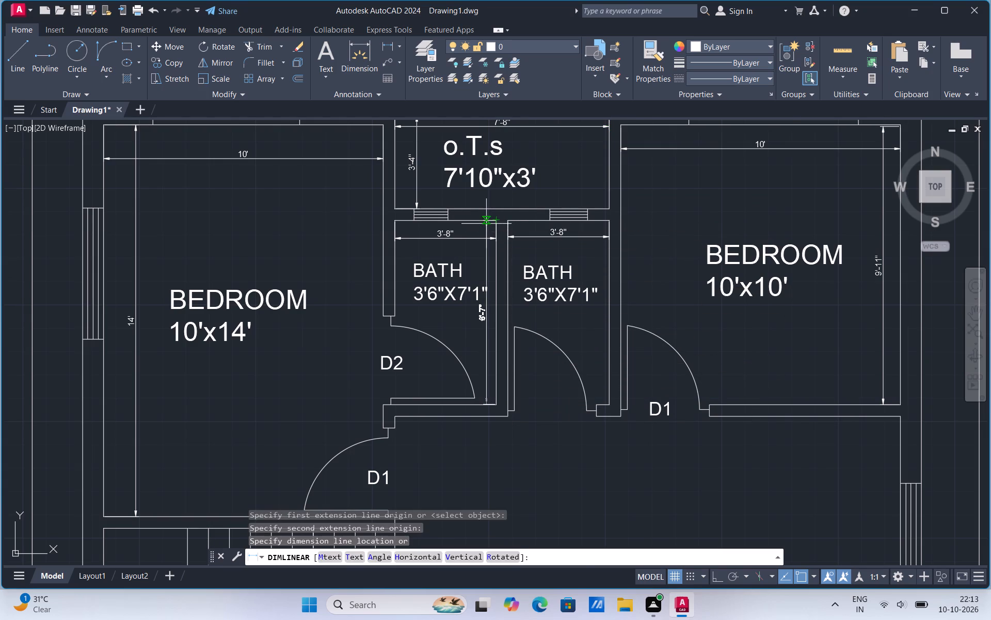
{"action": "left_click", "coordinate": [389, 48]}
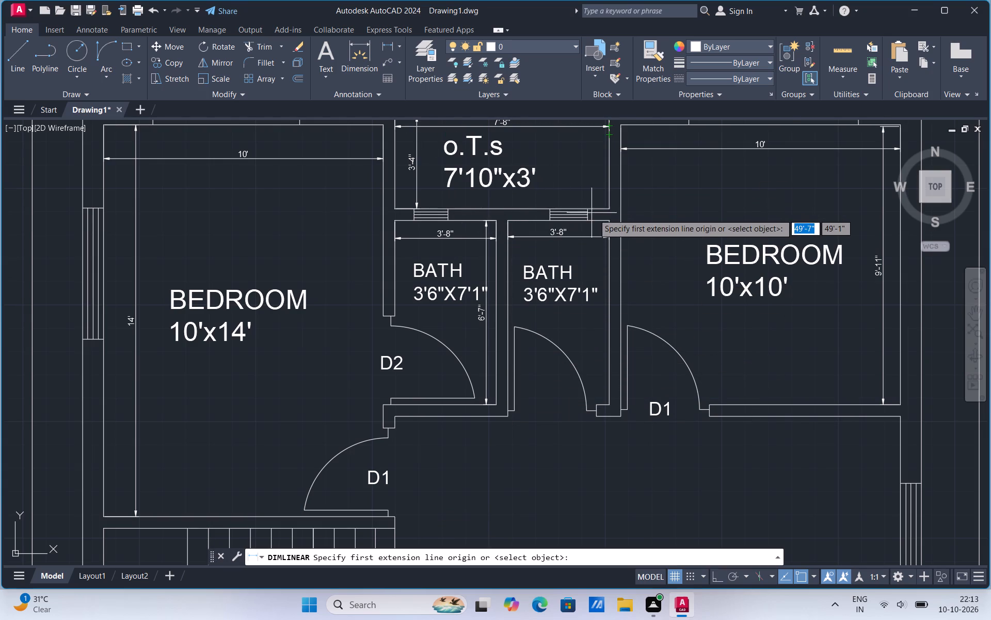
{"action": "left_click", "coordinate": [605, 220]}
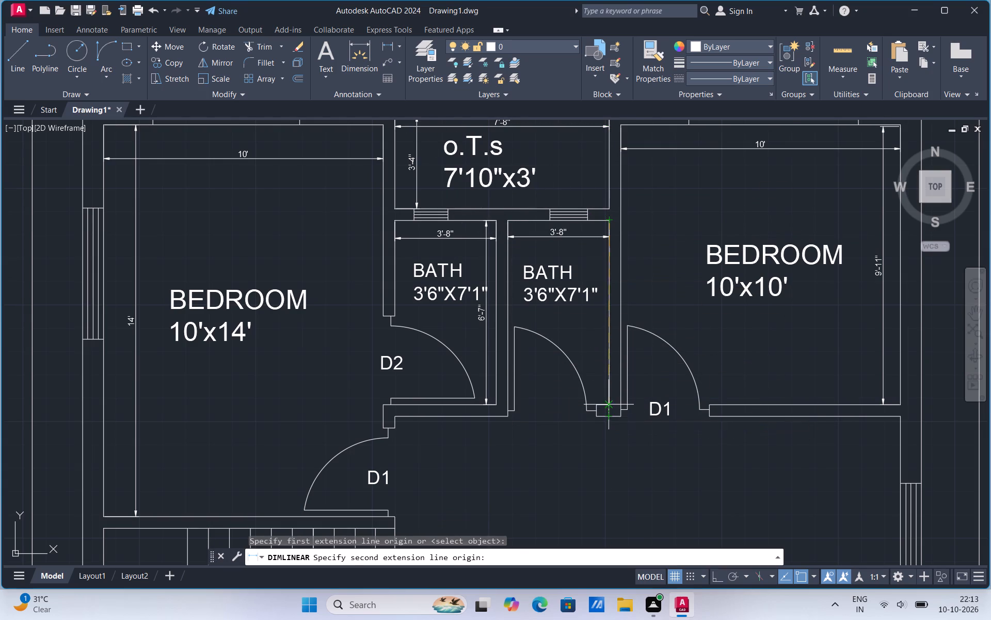
{"action": "left_click", "coordinate": [611, 404]}
{"action": "left_click", "coordinate": [600, 388]}
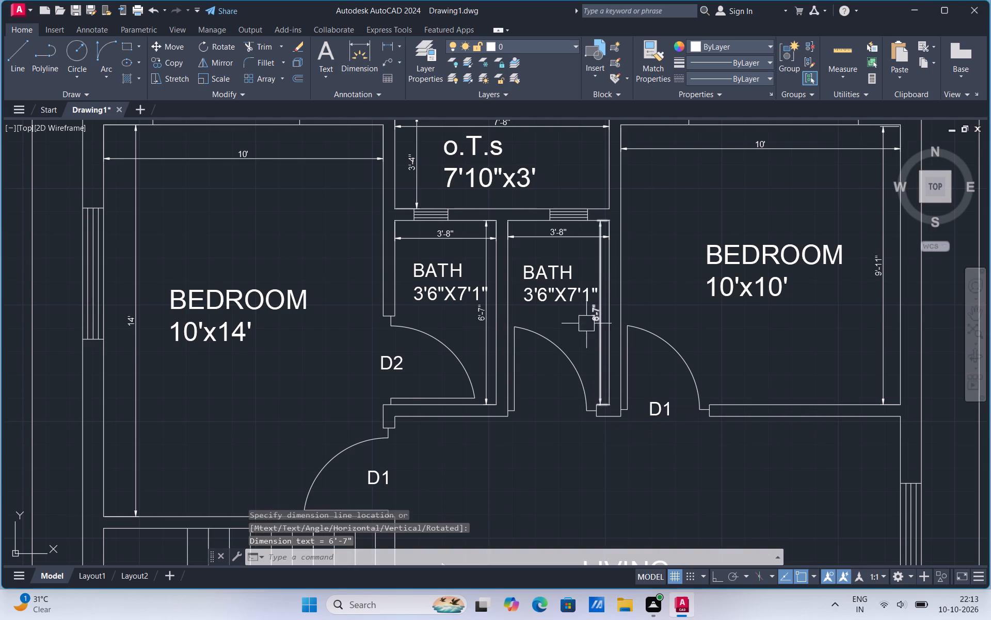
Dimension the northwest bedroom's east wall from its north corner to the D2 door opening, with the line inside the bedroom.
{"action": "left_click", "coordinate": [386, 45]}
{"action": "left_click", "coordinate": [385, 314]}
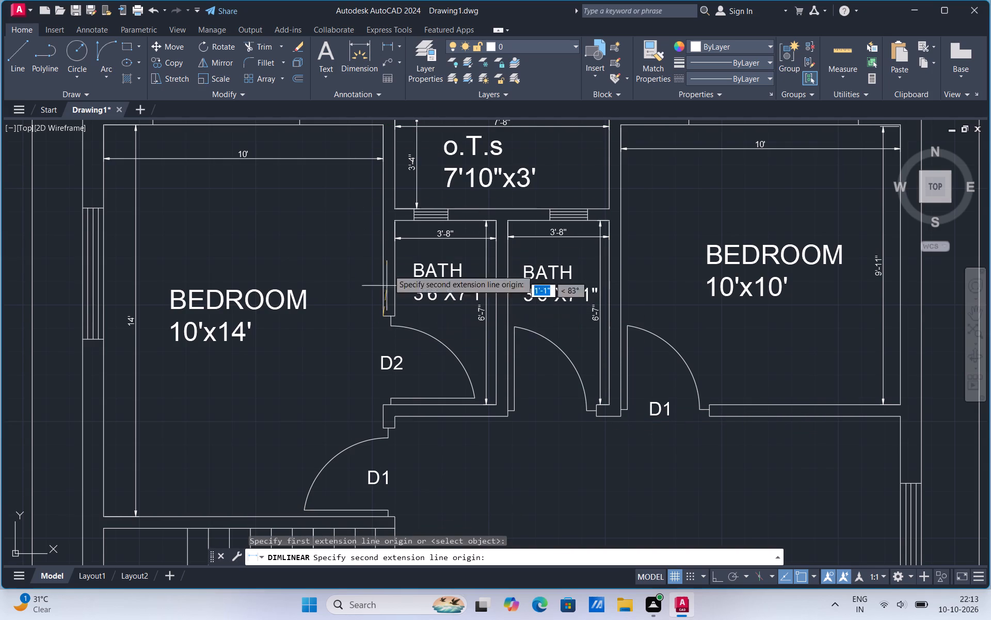
{"action": "left_click", "coordinate": [383, 122]}
{"action": "left_click", "coordinate": [367, 126]}
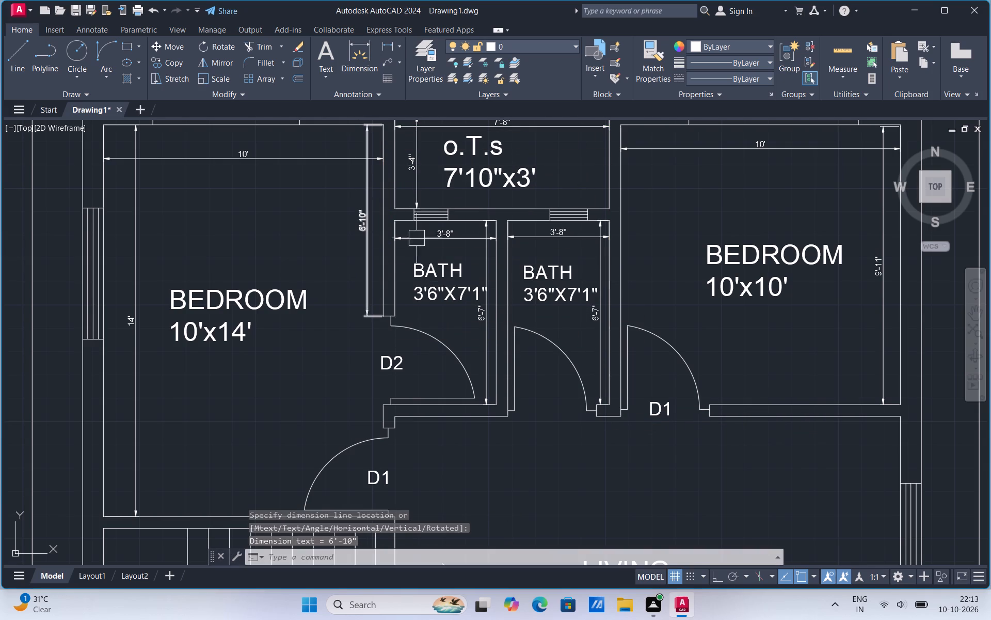
Dimension the northwest bedroom's south wall from the inner west corner to the wall's east end, with the line just above the wall.
{"action": "scroll", "coordinate": [455, 313], "scroll_direction": "down", "scroll_amount": 1}
{"action": "scroll", "coordinate": [282, 444], "scroll_direction": "up", "scroll_amount": 1}
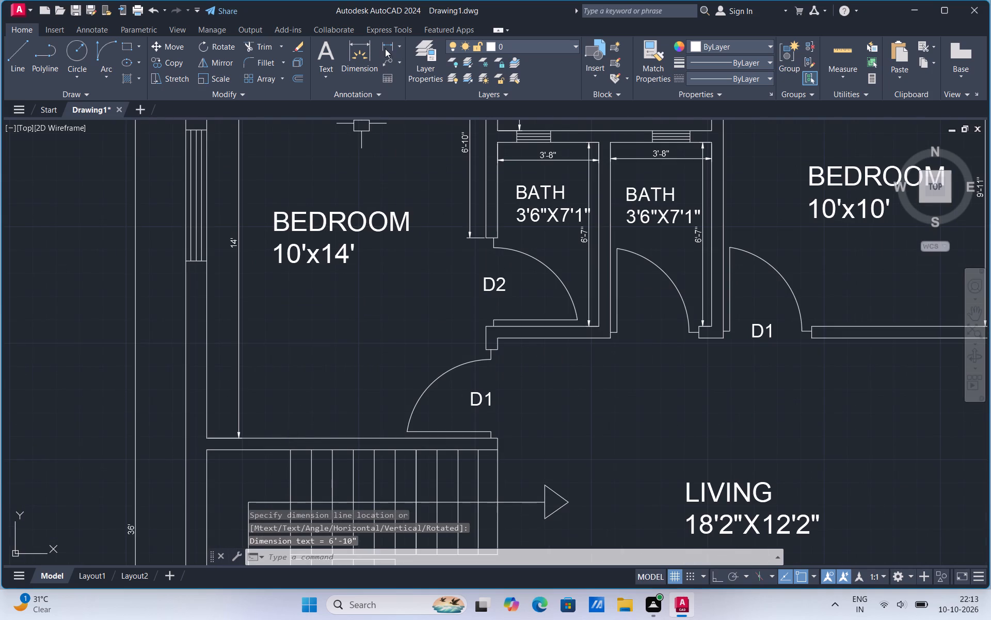
{"action": "left_click", "coordinate": [385, 45]}
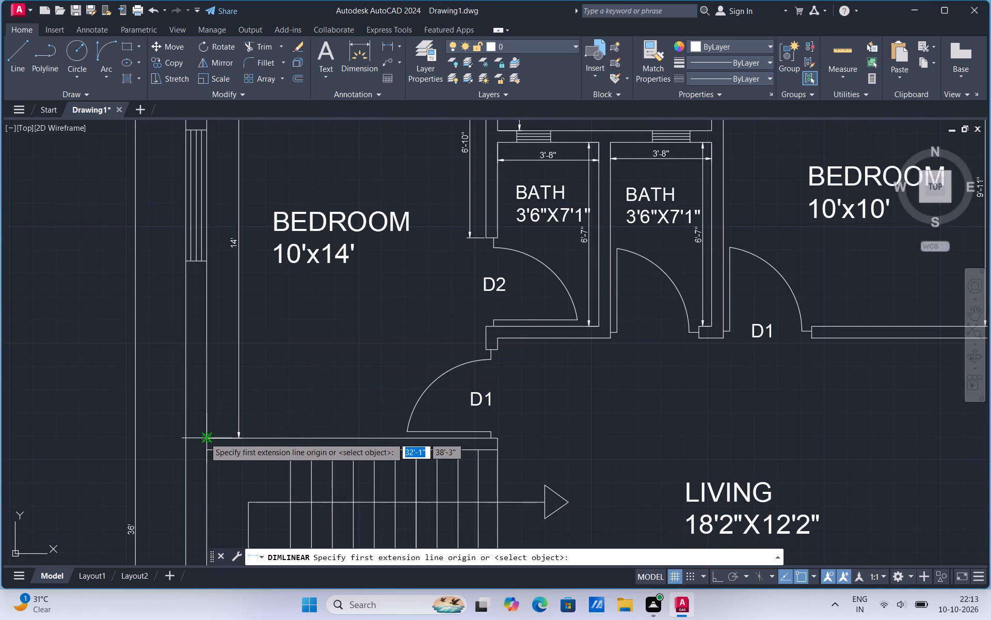
{"action": "left_click", "coordinate": [204, 438]}
{"action": "left_click", "coordinate": [501, 439]}
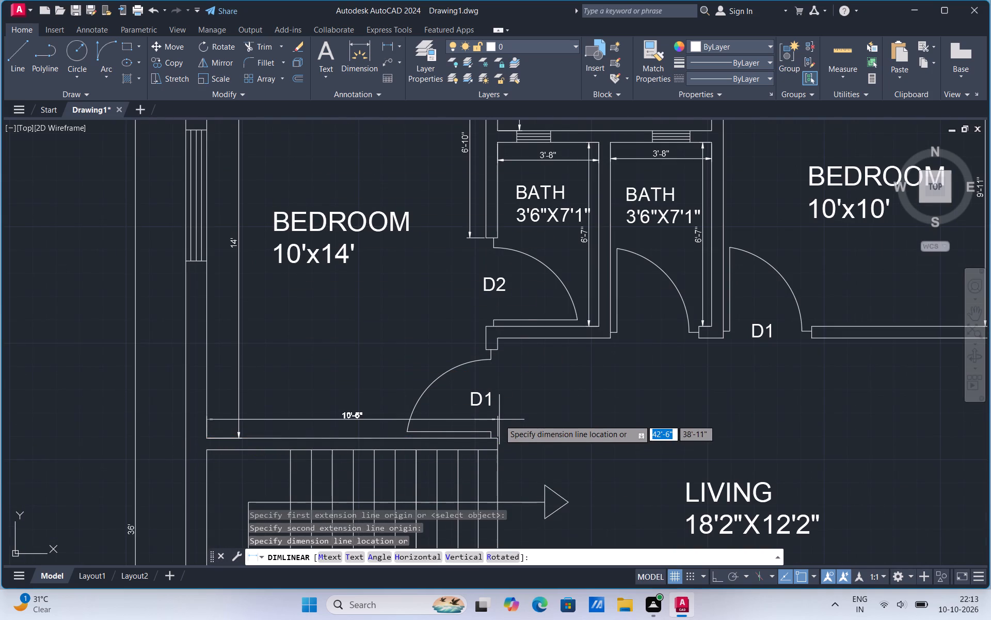
{"action": "left_click", "coordinate": [499, 420]}
Add a vertical linear dimension for the short wall piece between doors D2 and D1, with its line on the bedroom side.
{"action": "left_click", "coordinate": [381, 50]}
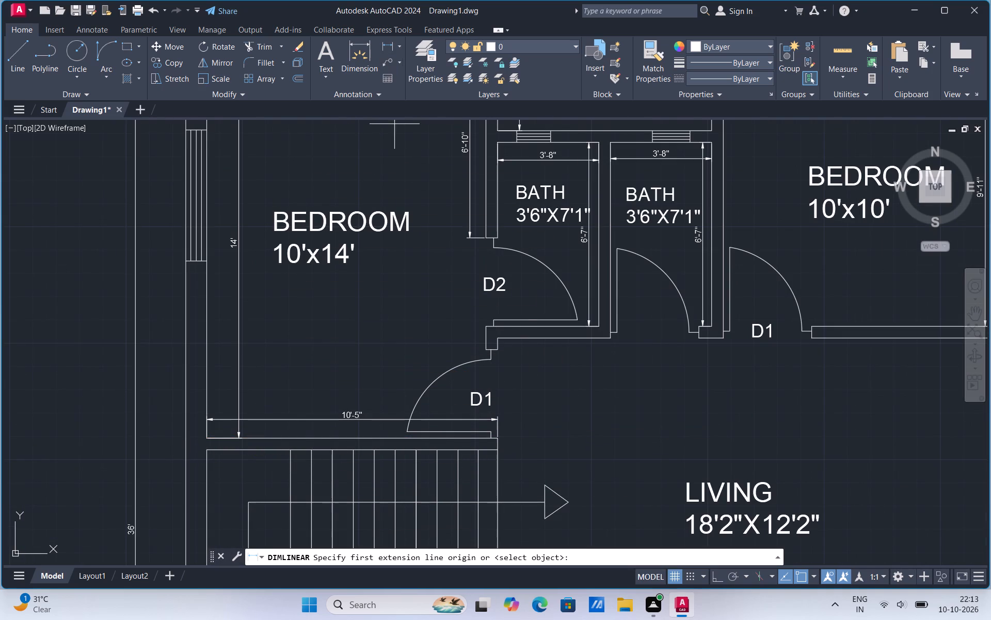
{"action": "left_click", "coordinate": [485, 328]}
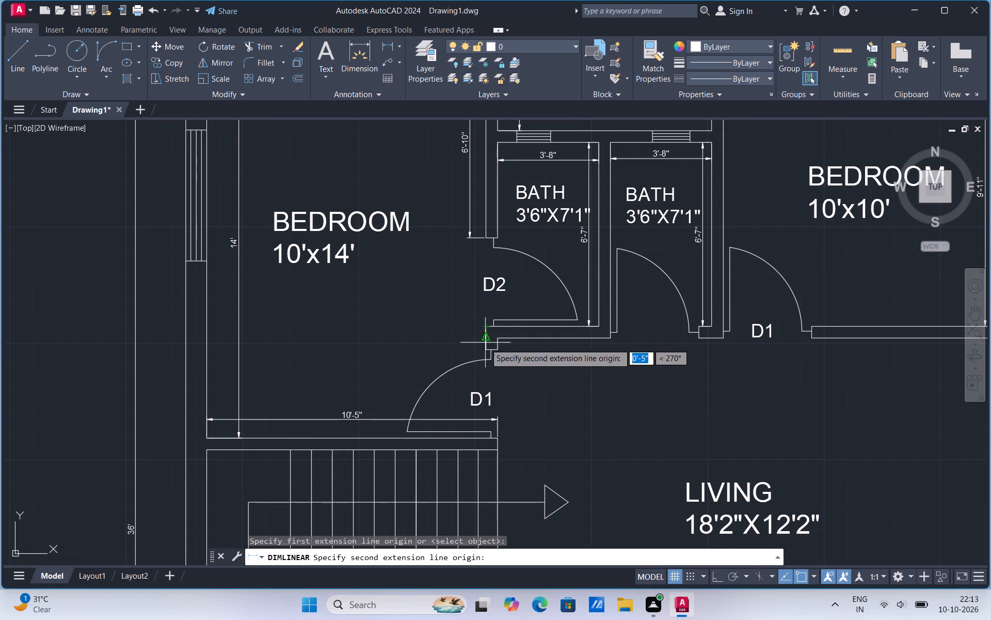
{"action": "left_click", "coordinate": [485, 352]}
{"action": "left_click", "coordinate": [466, 350]}
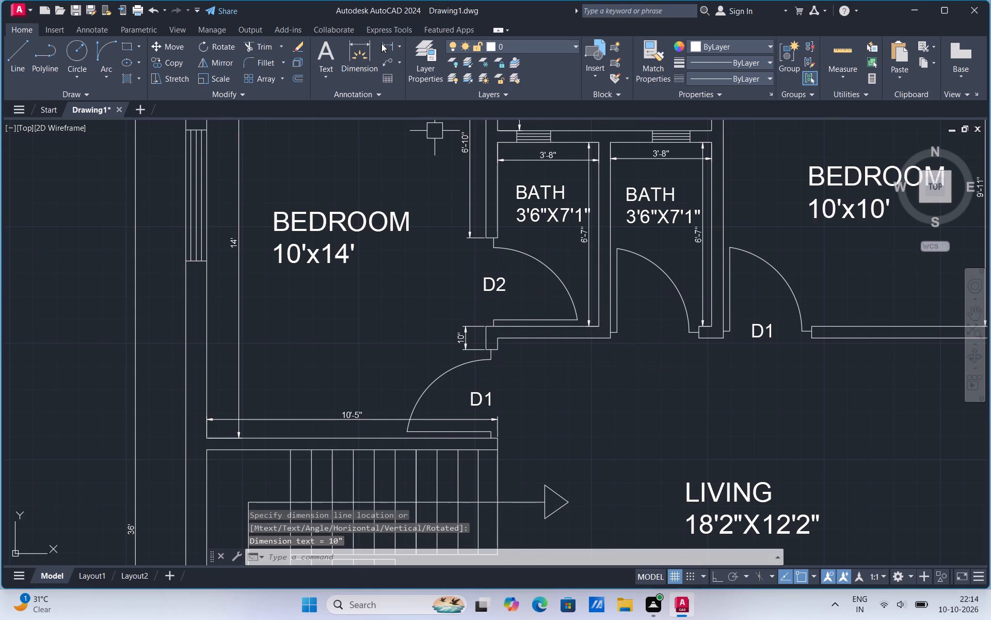
Dimension the living-side face of the west bath's south wall and the short wall return at its west end.
{"action": "left_click", "coordinate": [381, 43]}
{"action": "left_click", "coordinate": [499, 336]}
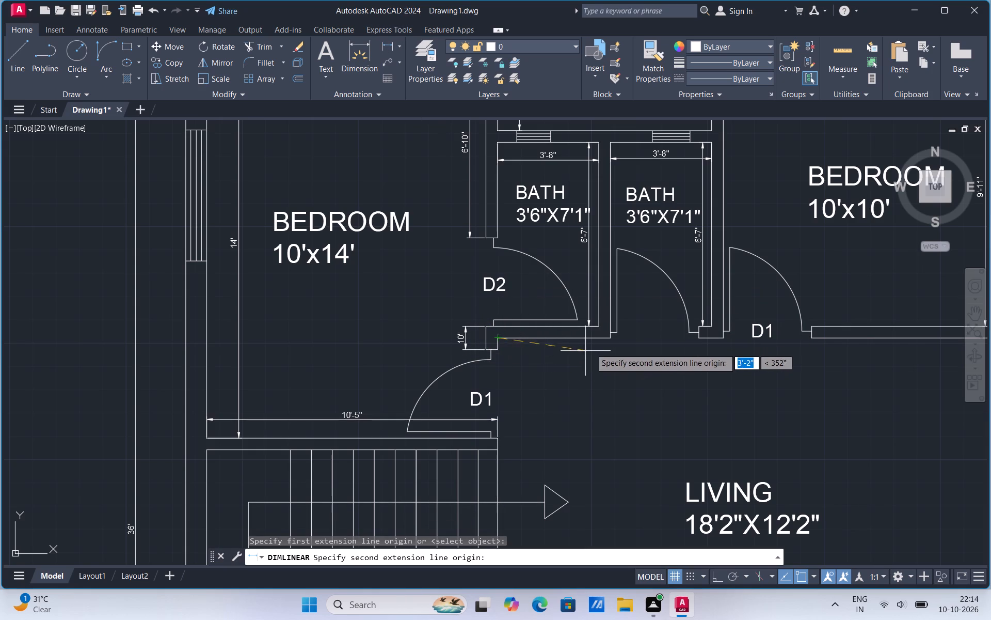
{"action": "left_click", "coordinate": [607, 338]}
{"action": "left_click", "coordinate": [608, 365]}
{"action": "scroll", "coordinate": [606, 358], "scroll_direction": "up", "scroll_amount": 2}
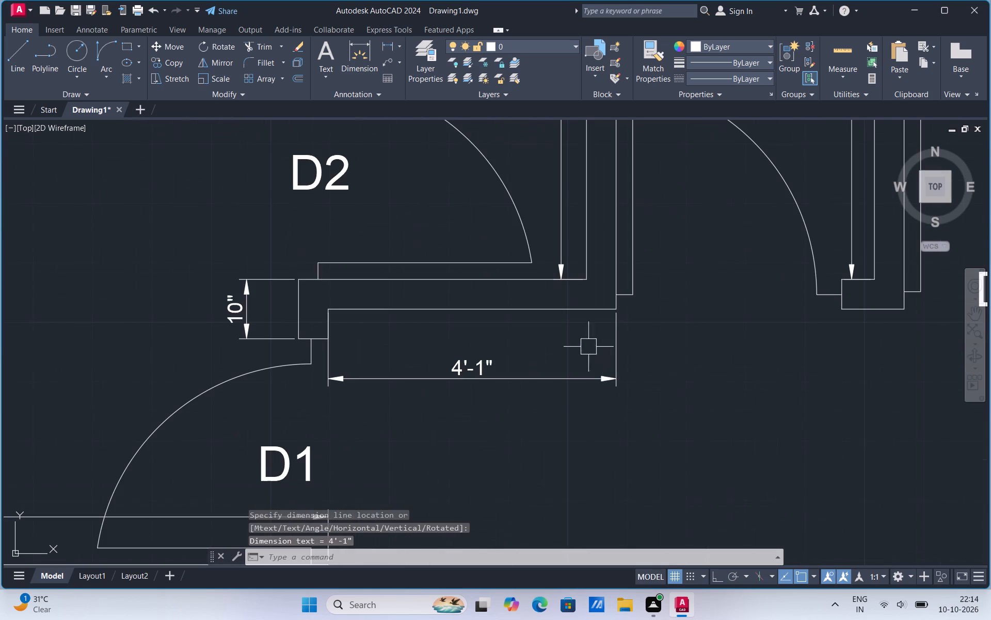
{"action": "left_click", "coordinate": [386, 46]}
{"action": "left_click", "coordinate": [329, 312]}
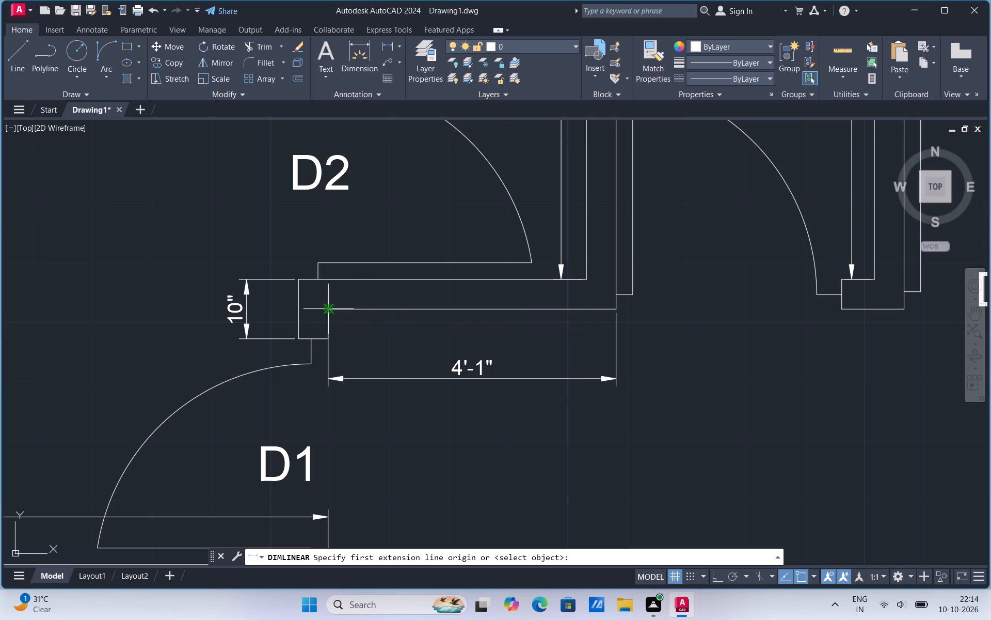
{"action": "left_click", "coordinate": [328, 338]}
{"action": "left_click", "coordinate": [364, 339]}
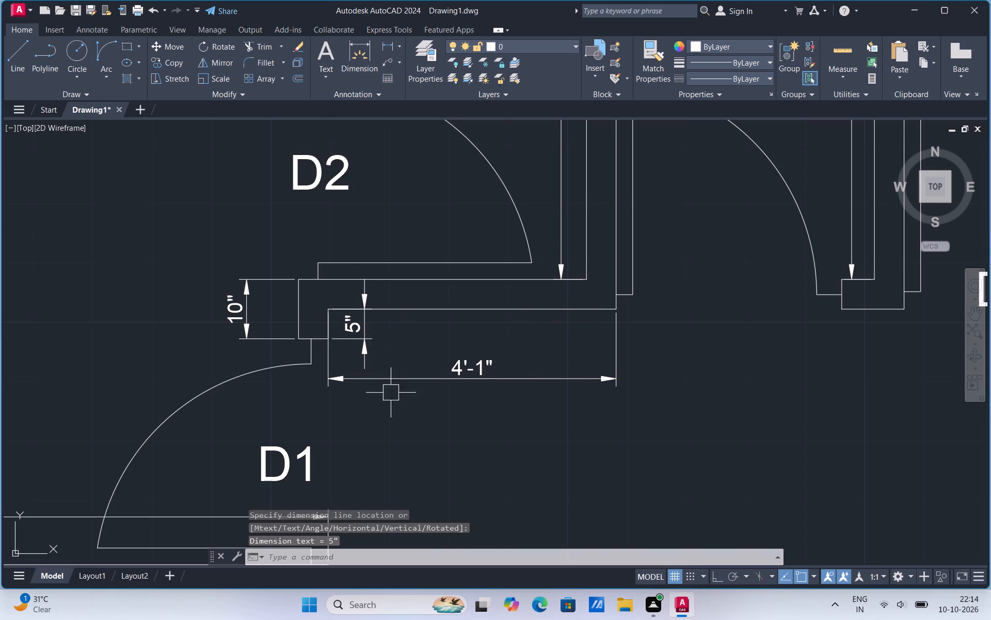
{"action": "scroll", "coordinate": [388, 431], "scroll_direction": "down", "scroll_amount": 3}
{"action": "scroll", "coordinate": [459, 201], "scroll_direction": "up", "scroll_amount": 1}
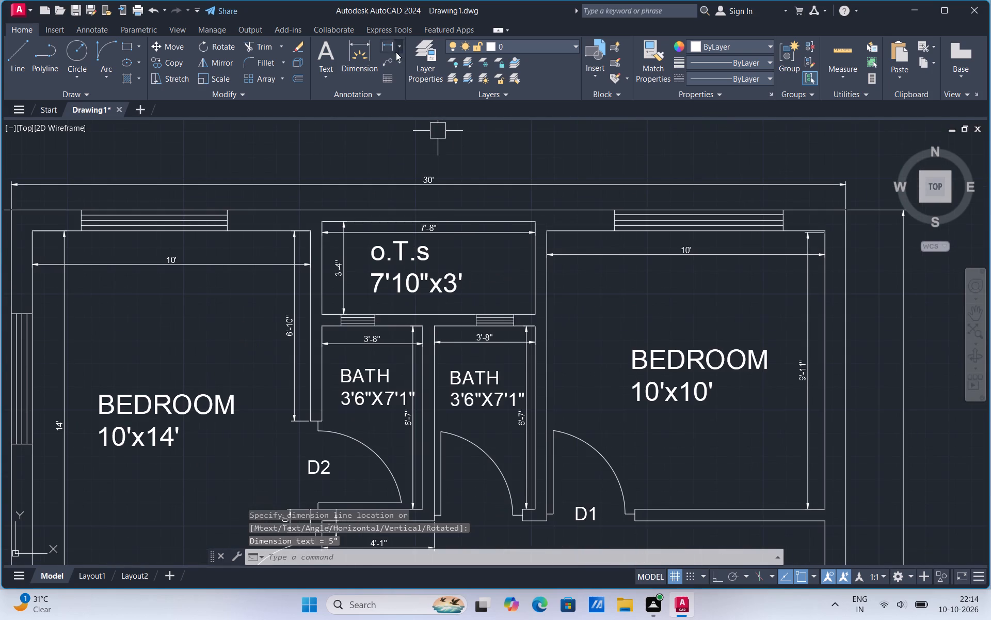
Add a vertical linear dimension along the o.T.s area's east side, with its line inside the space.
{"action": "left_click", "coordinate": [391, 38]}
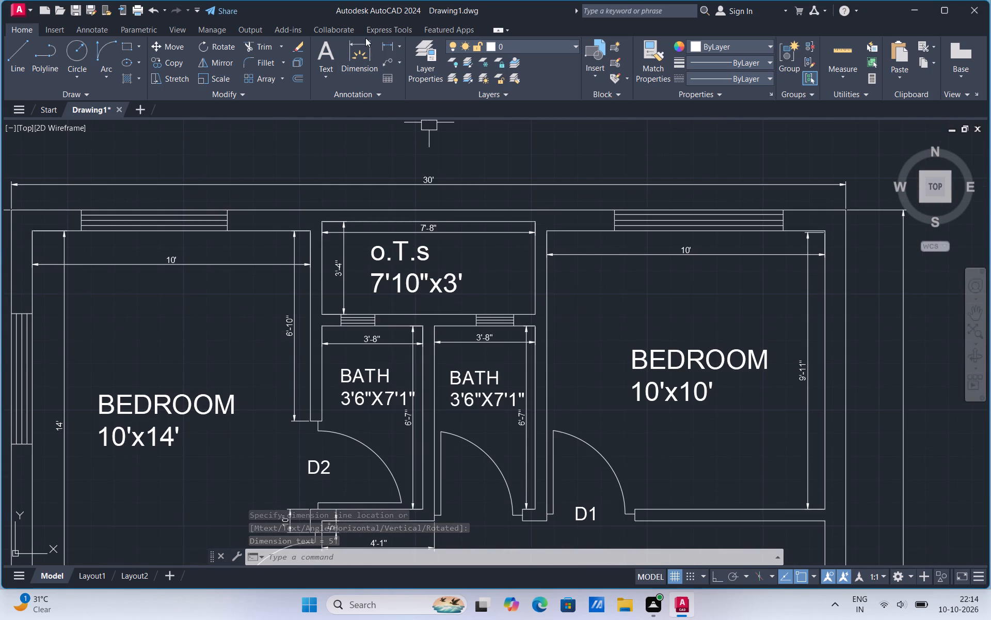
{"action": "left_click", "coordinate": [381, 45]}
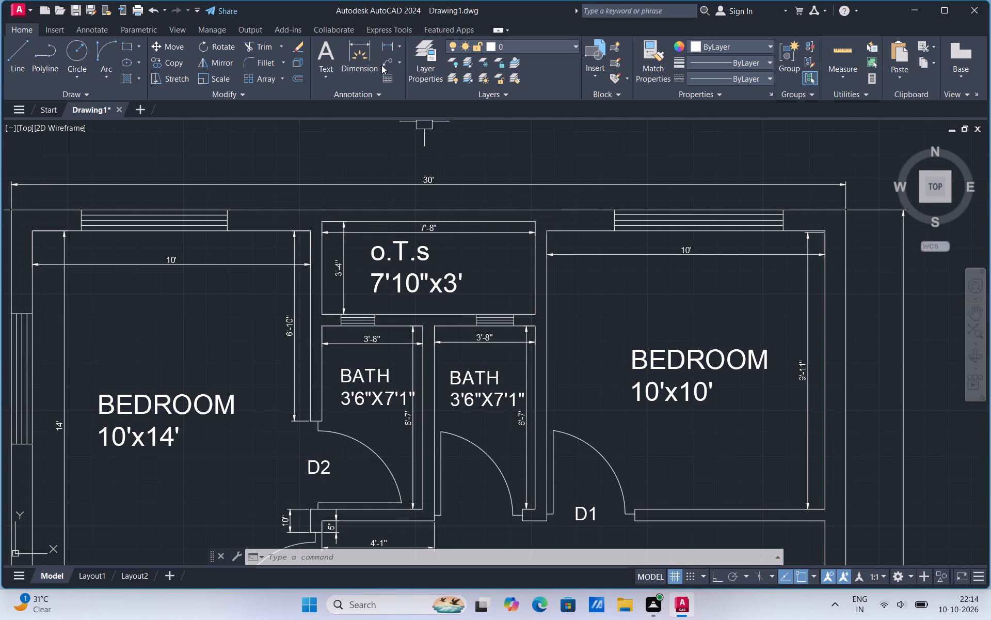
{"action": "left_click", "coordinate": [387, 47]}
{"action": "left_click", "coordinate": [532, 220]}
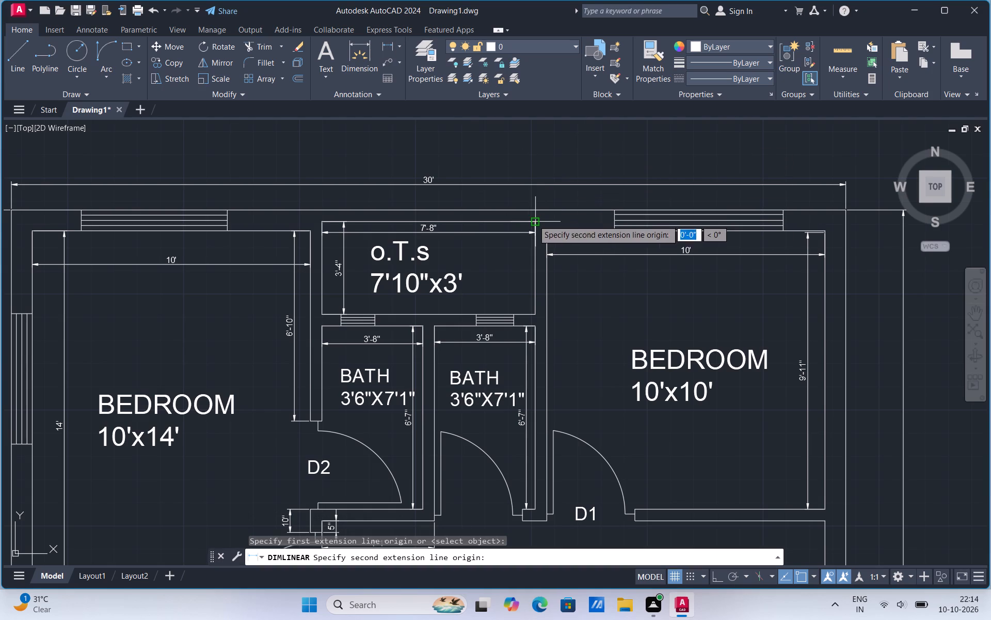
{"action": "left_click", "coordinate": [535, 317]}
{"action": "left_click", "coordinate": [527, 303]}
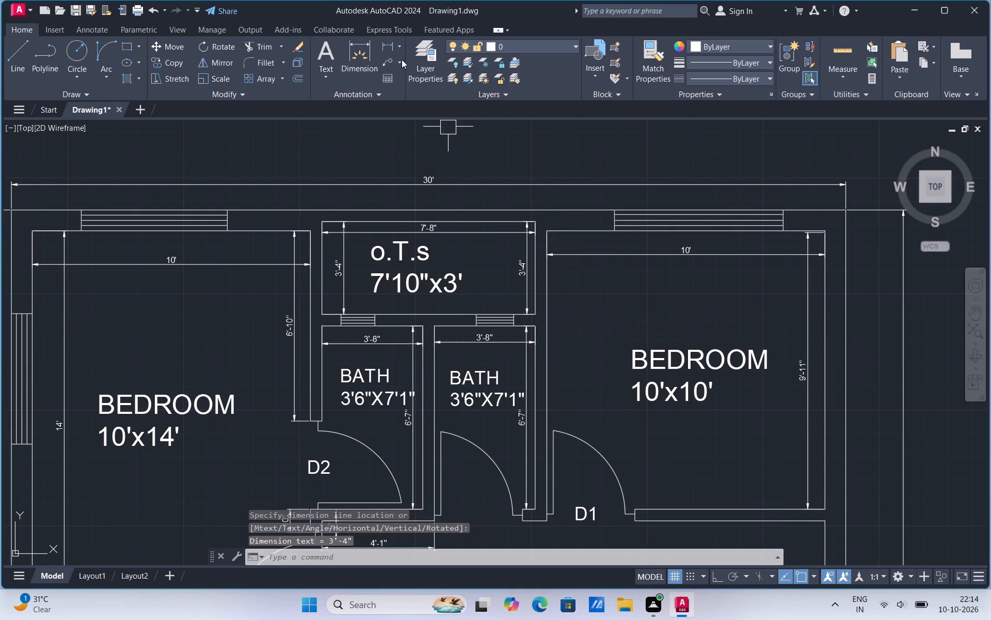
Add a horizontal linear dimension along the o.T.s area's south side, with its line inside, just above the wall.
{"action": "left_click", "coordinate": [386, 44]}
{"action": "scroll", "coordinate": [464, 255], "scroll_direction": "up", "scroll_amount": 1}
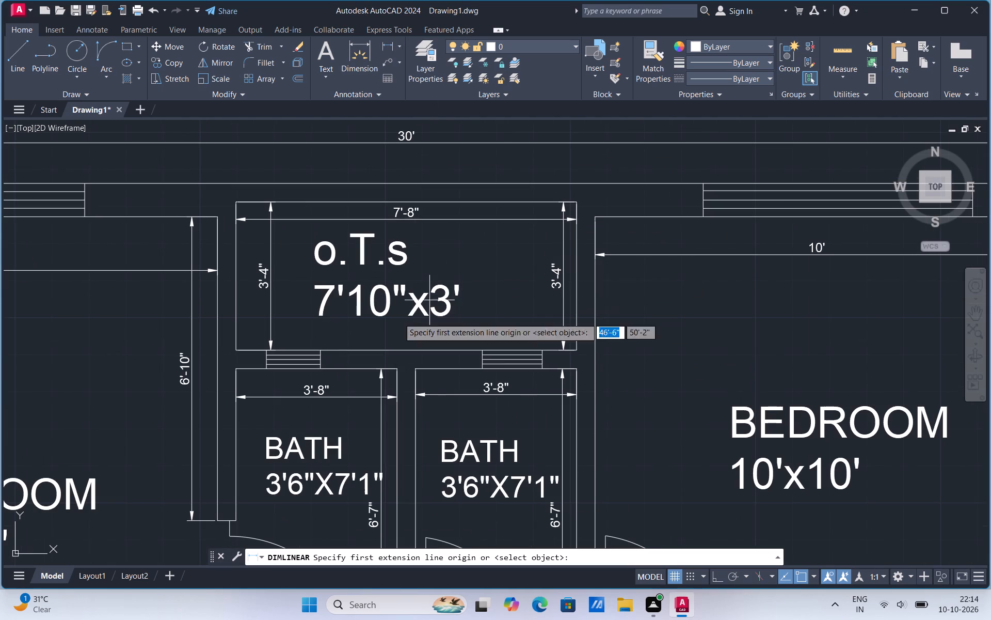
{"action": "left_click", "coordinate": [236, 350]}
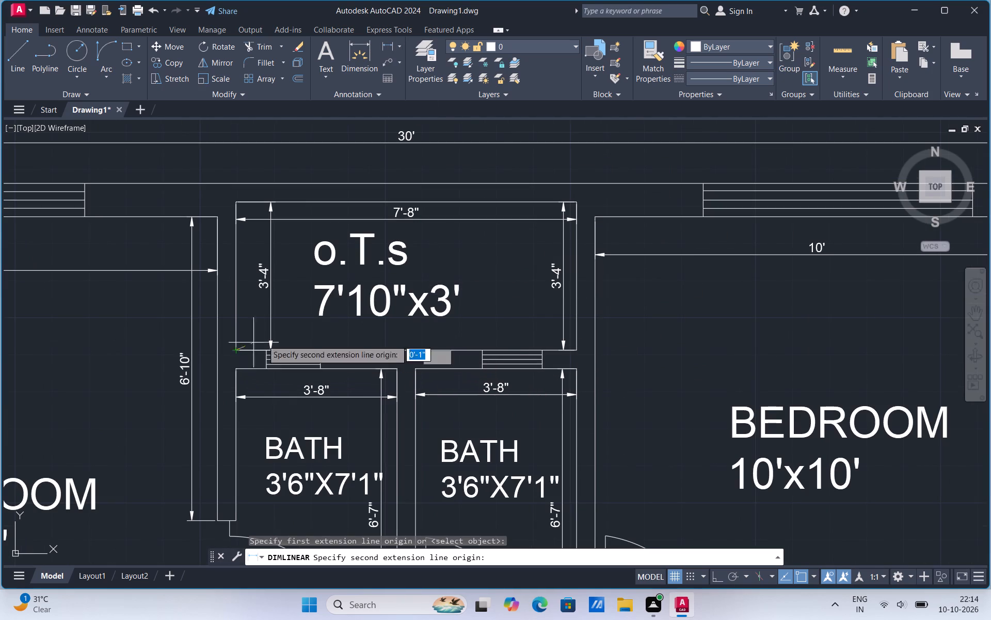
{"action": "left_click", "coordinate": [577, 351]}
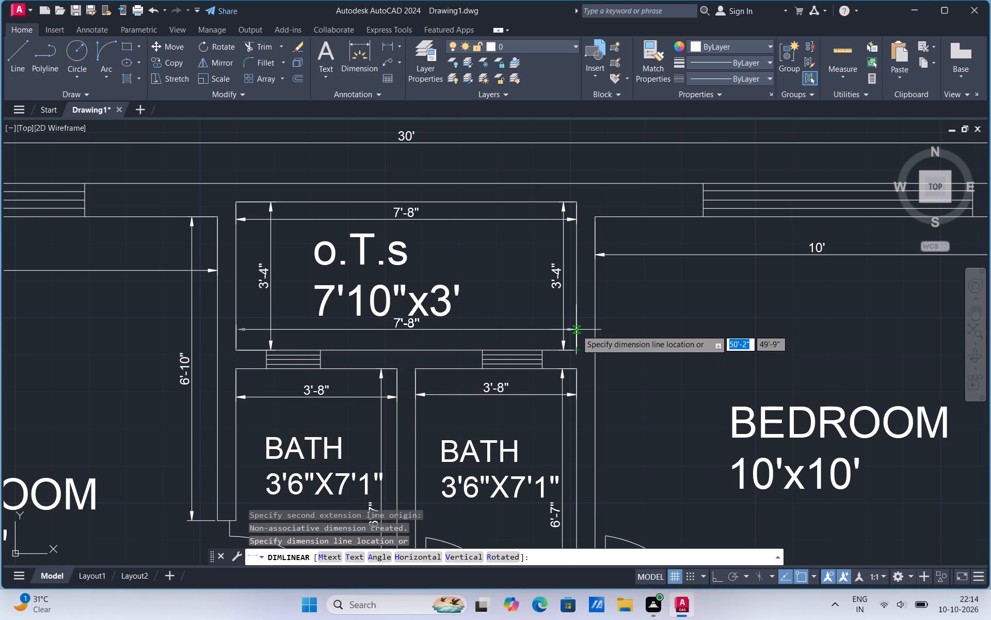
{"action": "left_click", "coordinate": [576, 330]}
Dimension the west bath's west wall from the D2 door opening to the north corner, with the line inside the bath.
{"action": "left_click", "coordinate": [381, 48]}
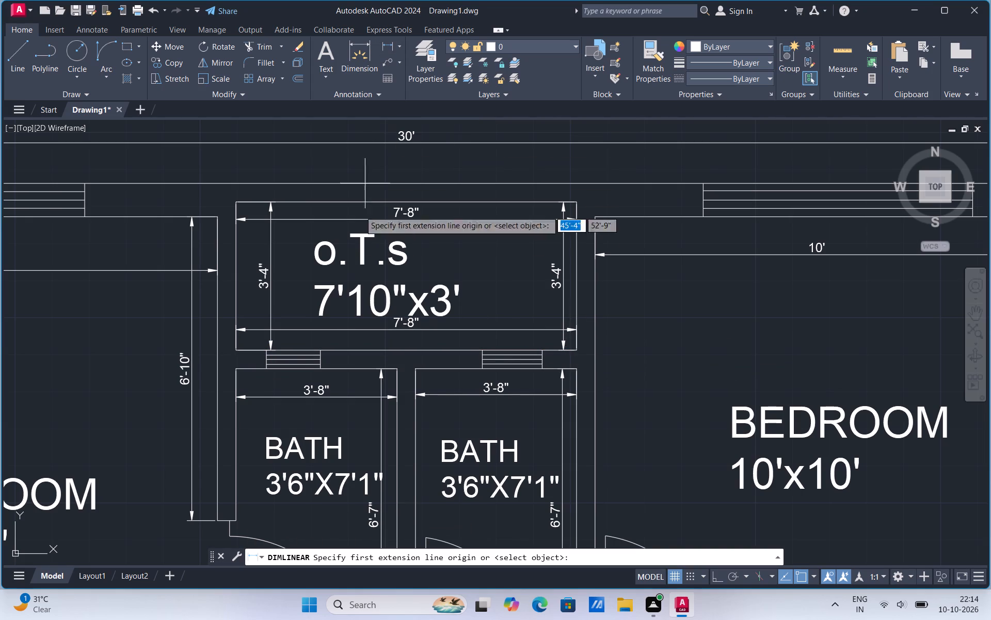
{"action": "scroll", "coordinate": [373, 237], "scroll_direction": "down", "scroll_amount": 1}
{"action": "scroll", "coordinate": [299, 410], "scroll_direction": "up", "scroll_amount": 1}
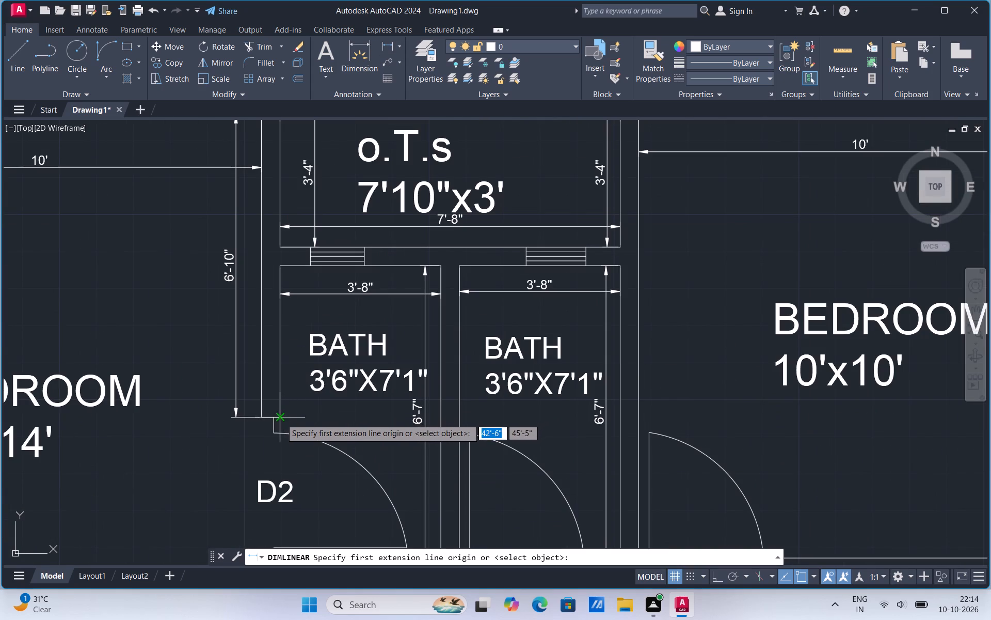
{"action": "left_click", "coordinate": [281, 419]}
{"action": "left_click", "coordinate": [281, 270]}
{"action": "left_click", "coordinate": [300, 272]}
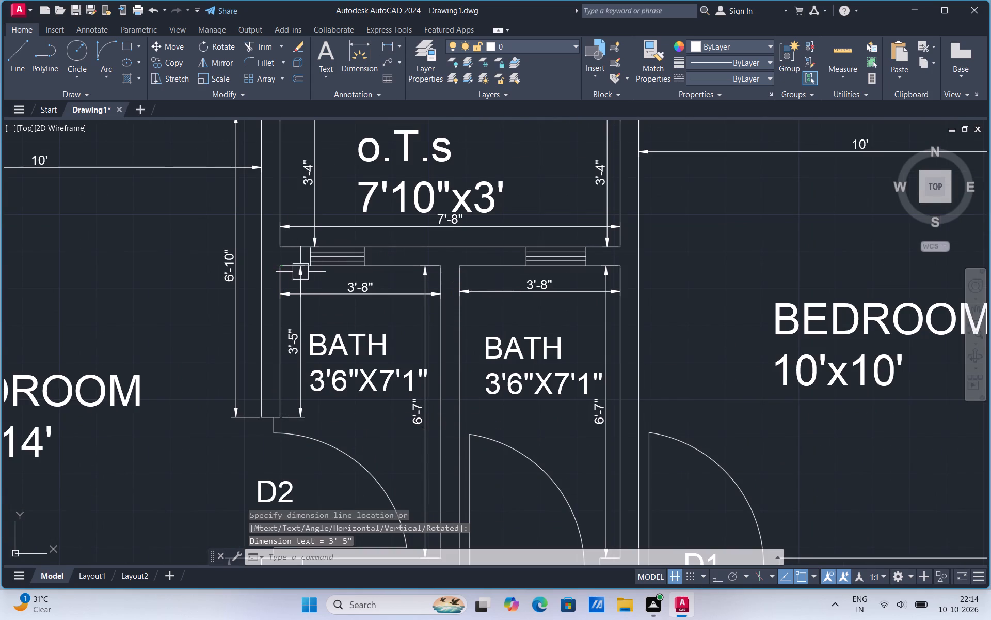
Dimension the east bath's west wall from its north corner to the wall's south end, with the line inside the bath.
{"action": "left_click", "coordinate": [388, 49]}
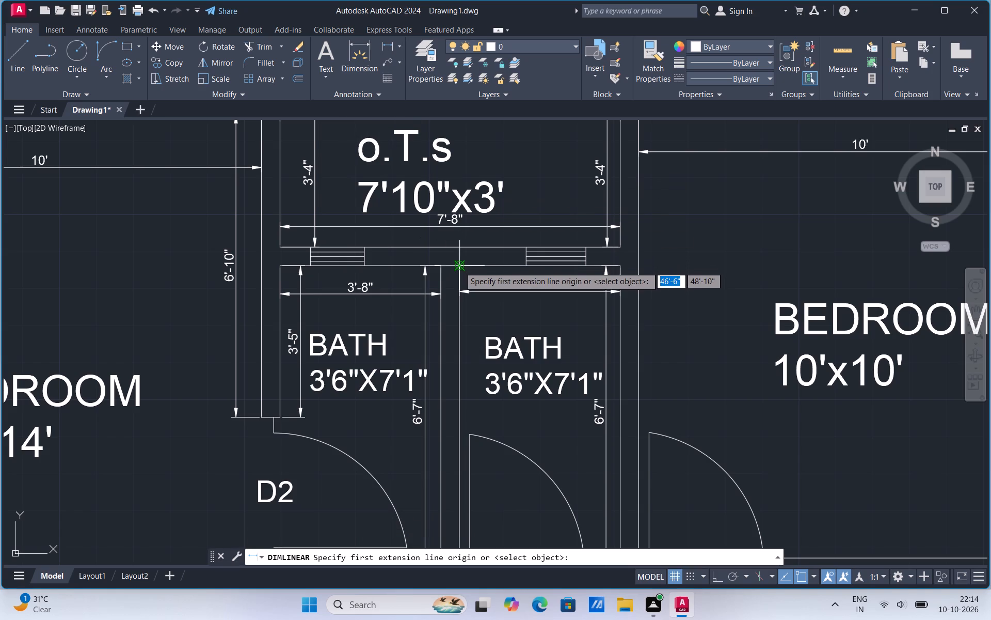
{"action": "left_click", "coordinate": [459, 268]}
{"action": "scroll", "coordinate": [458, 272], "scroll_direction": "down", "scroll_amount": 1}
{"action": "scroll", "coordinate": [455, 456], "scroll_direction": "up", "scroll_amount": 1}
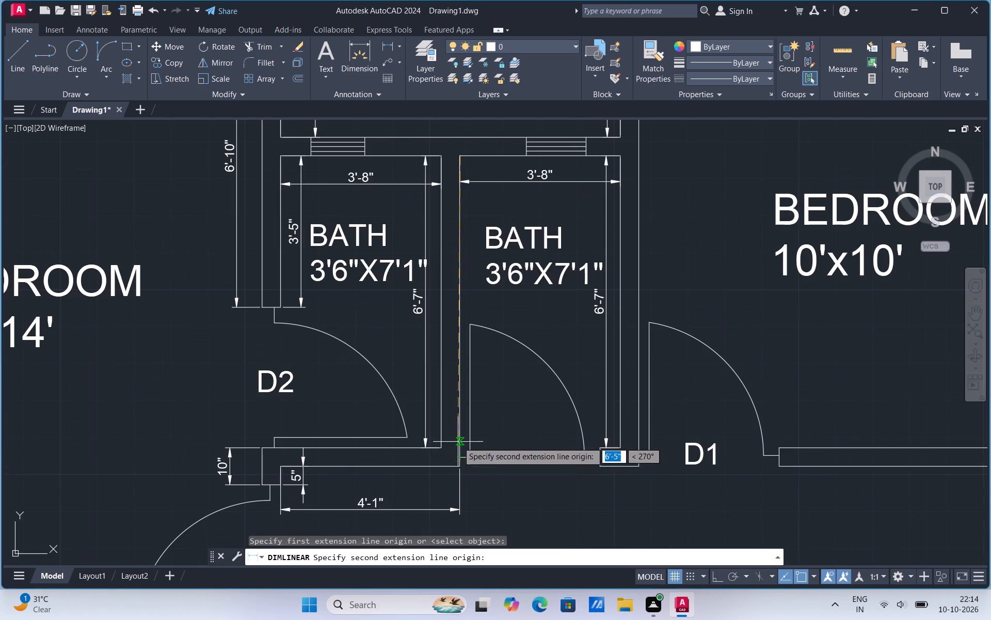
{"action": "left_click", "coordinate": [458, 466]}
{"action": "left_click", "coordinate": [481, 444]}
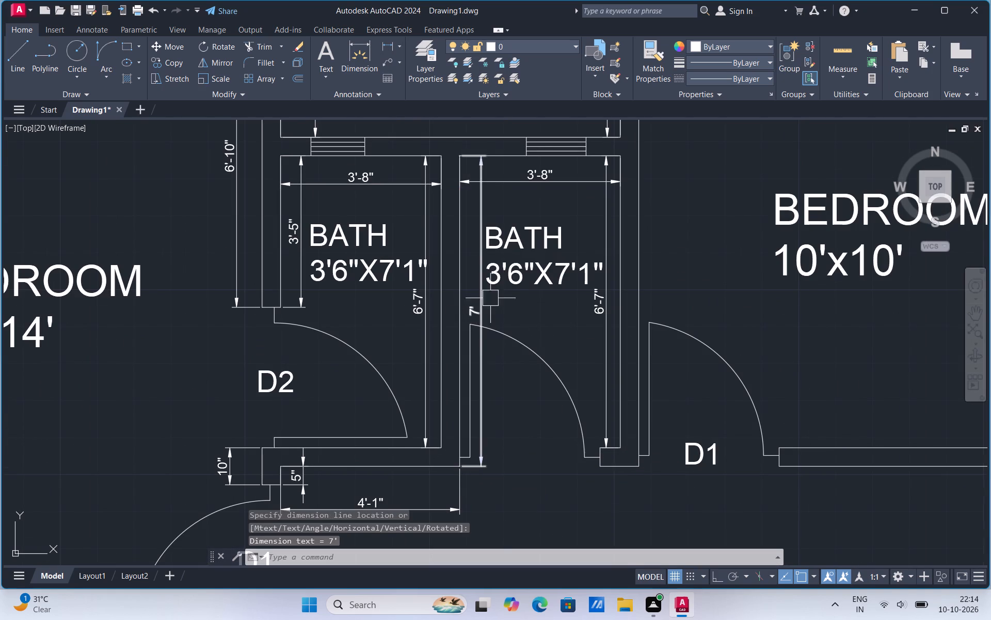
Dimension the south face and the west-end thickness of the short wall piece between the east bath door and the northeast bedroom's door D1.
{"action": "left_click", "coordinate": [380, 44]}
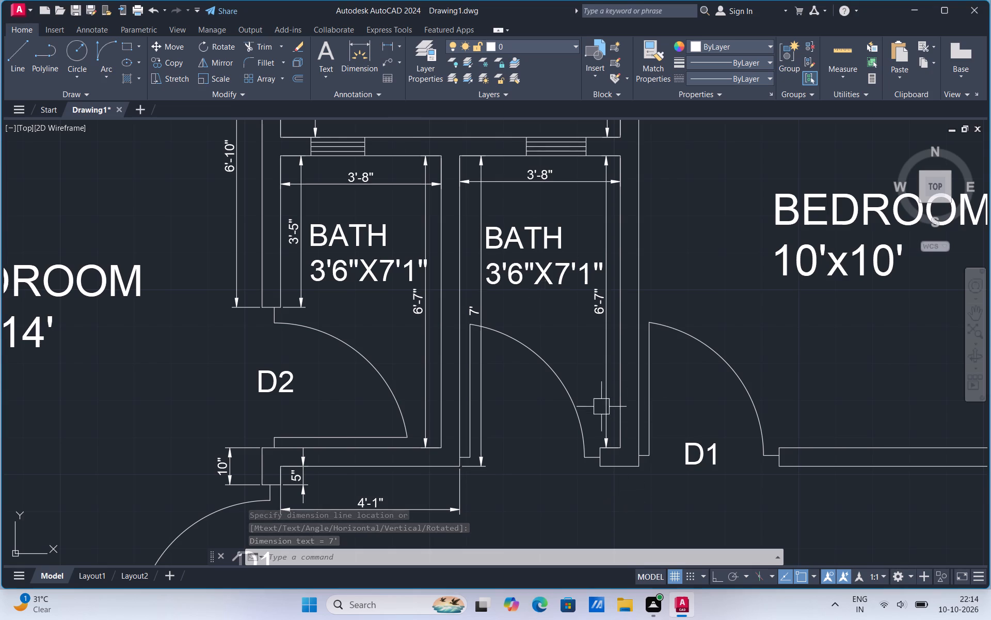
{"action": "left_click", "coordinate": [387, 48]}
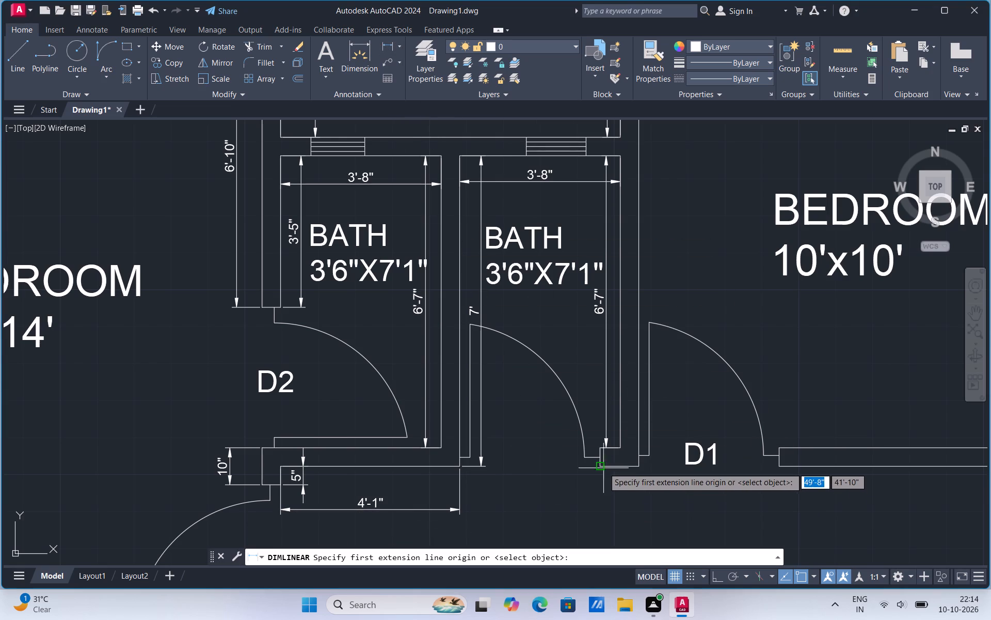
{"action": "left_click", "coordinate": [603, 468]}
{"action": "left_click", "coordinate": [641, 469]}
{"action": "left_click", "coordinate": [637, 491]}
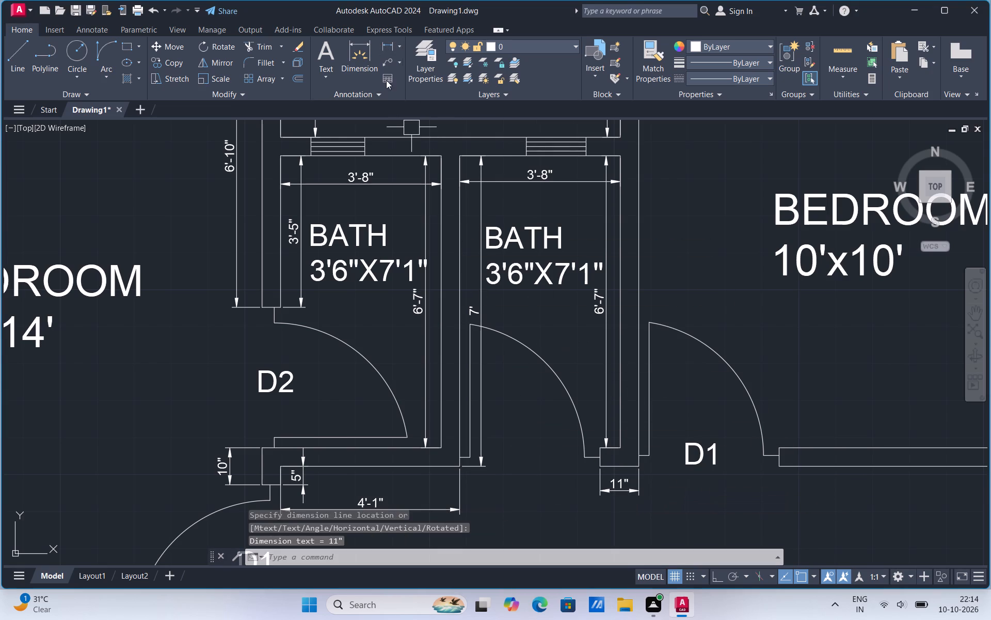
{"action": "left_click", "coordinate": [385, 51]}
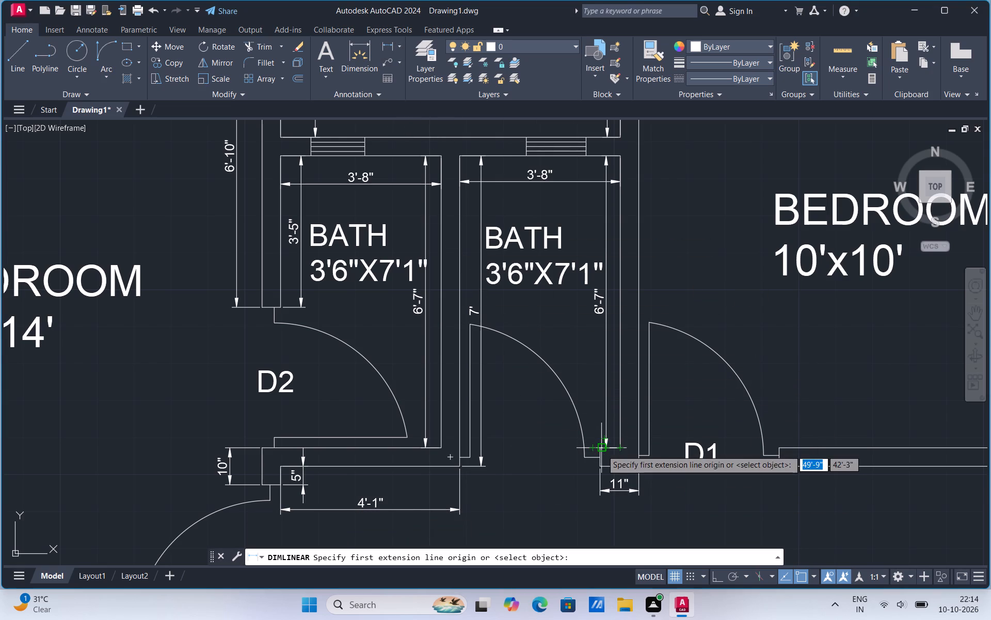
{"action": "left_click", "coordinate": [602, 450]}
{"action": "left_click", "coordinate": [601, 468]}
{"action": "left_click", "coordinate": [553, 465]}
Dimension the northeast bedroom's west wall from its south end to the north corner, with the line inside the bedroom.
{"action": "scroll", "coordinate": [368, 467], "scroll_direction": "down", "scroll_amount": 2}
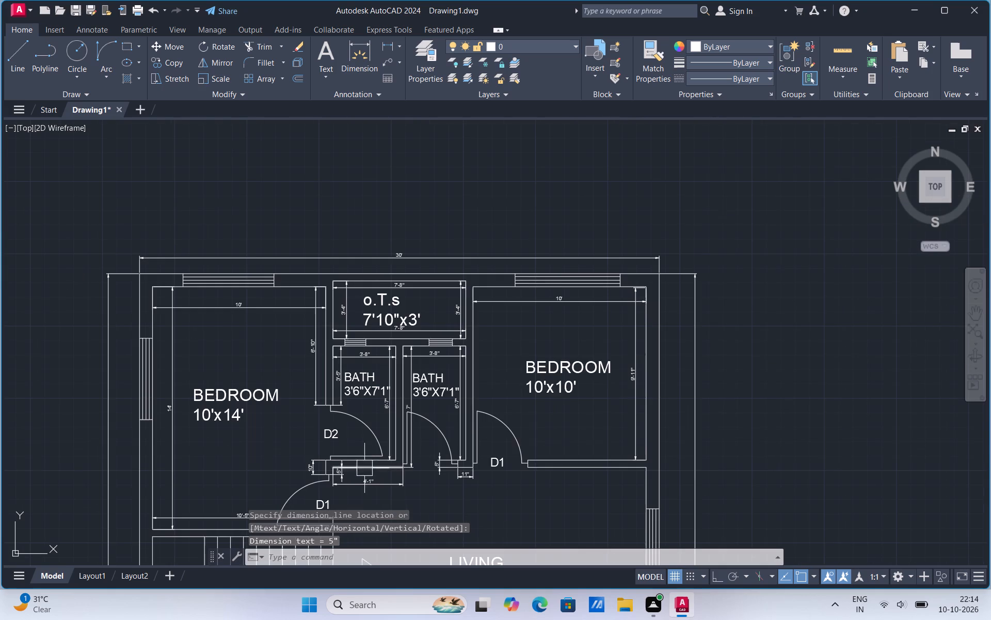
{"action": "scroll", "coordinate": [631, 442], "scroll_direction": "up", "scroll_amount": 1}
{"action": "left_click", "coordinate": [386, 47]}
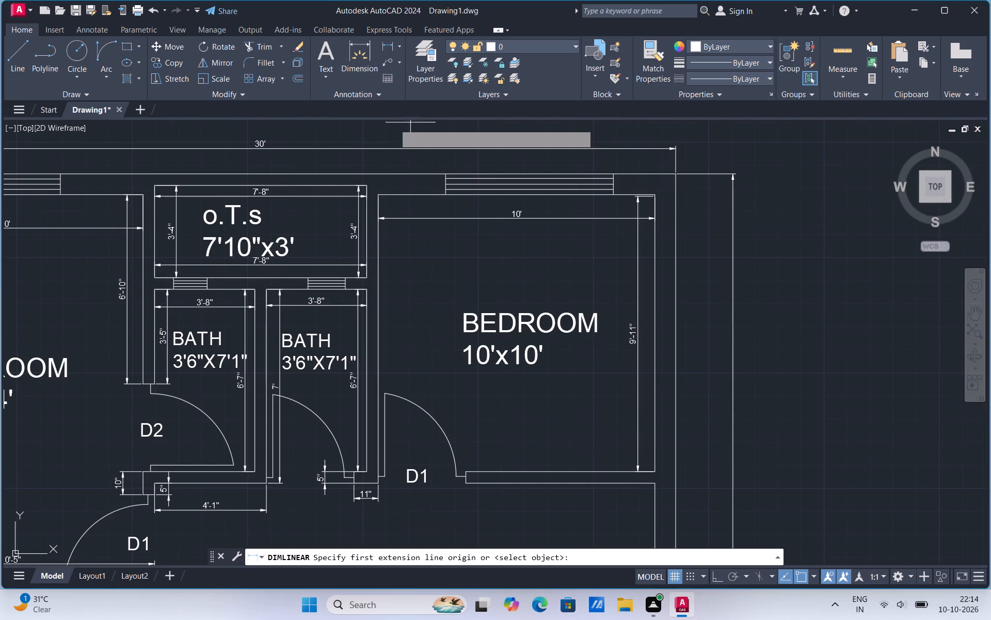
{"action": "left_click", "coordinate": [377, 485]}
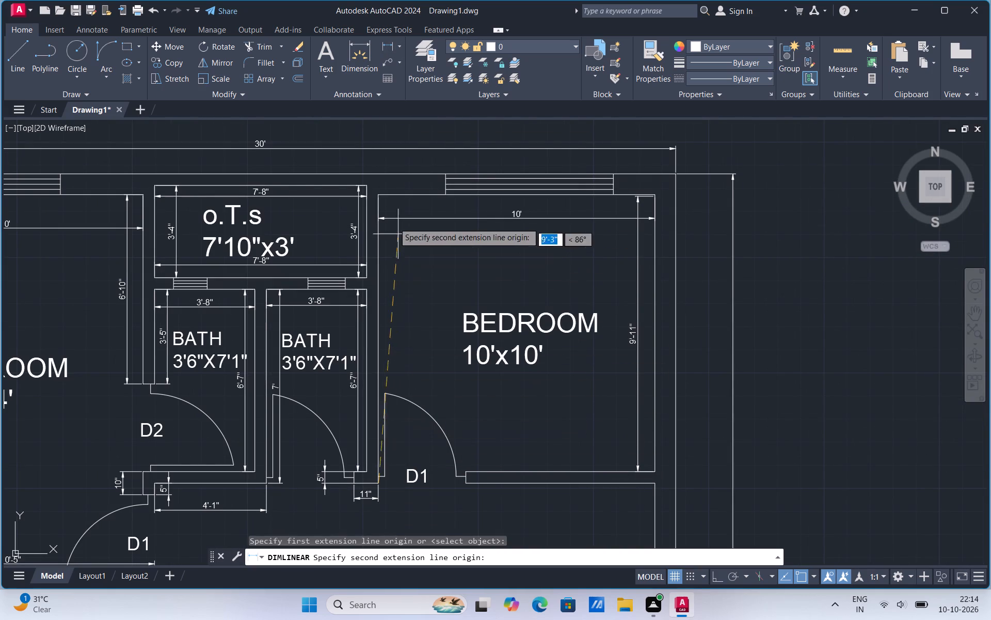
{"action": "left_click", "coordinate": [377, 194]}
{"action": "left_click", "coordinate": [401, 204]}
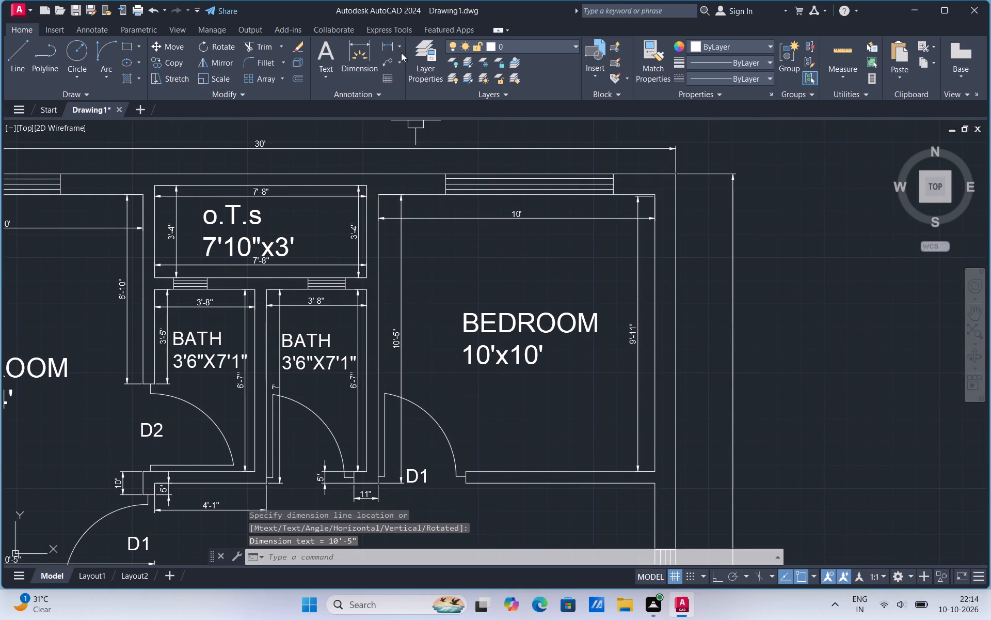
Dimension the northeast bedroom's south wall from the D1 door opening to the east corner, with the line just above the wall.
{"action": "left_click", "coordinate": [387, 47]}
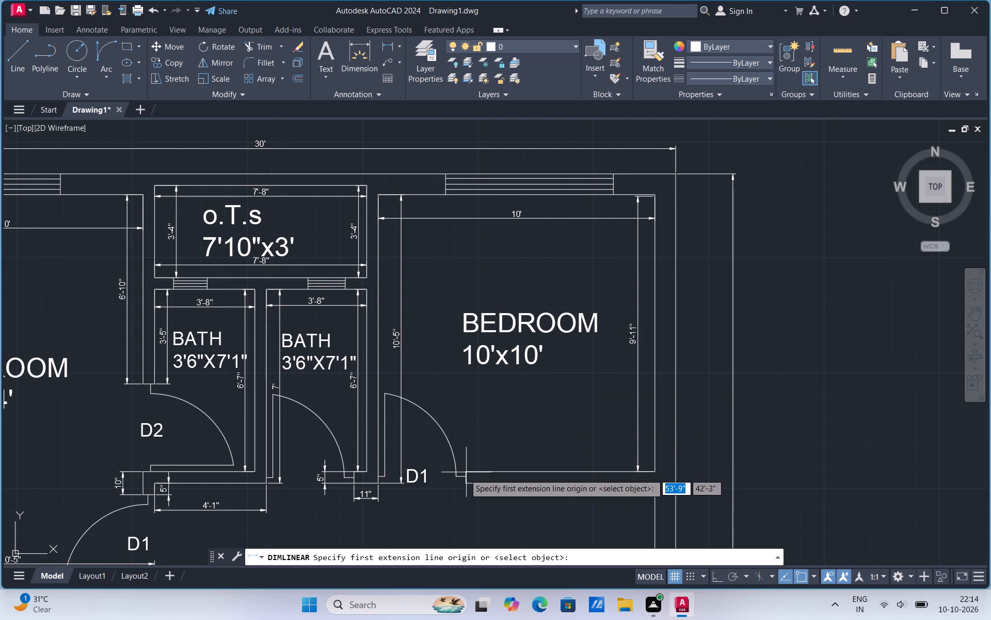
{"action": "left_click", "coordinate": [467, 469]}
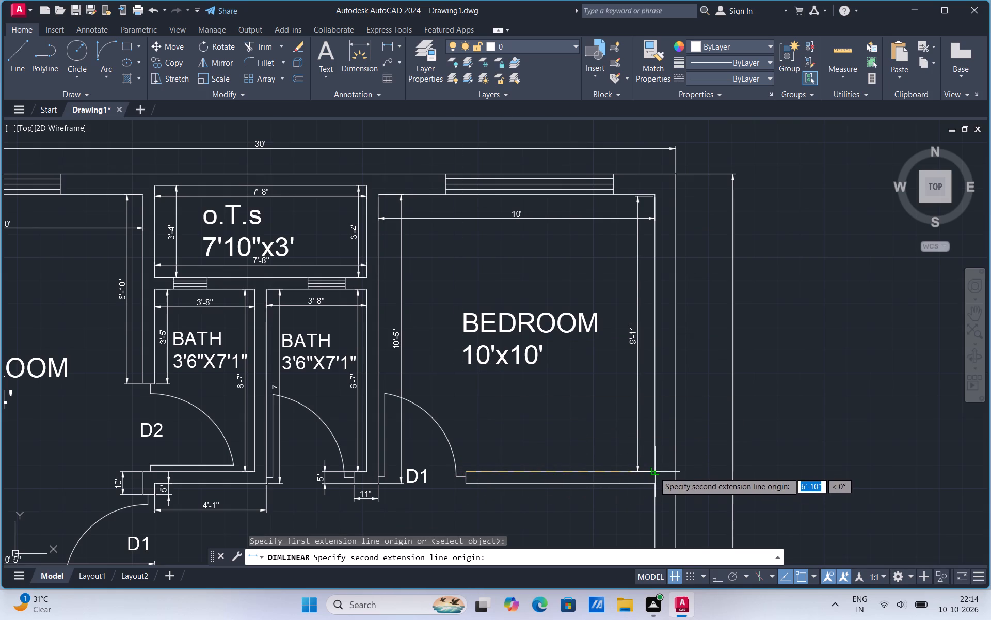
{"action": "left_click", "coordinate": [654, 472]}
{"action": "left_click", "coordinate": [656, 459]}
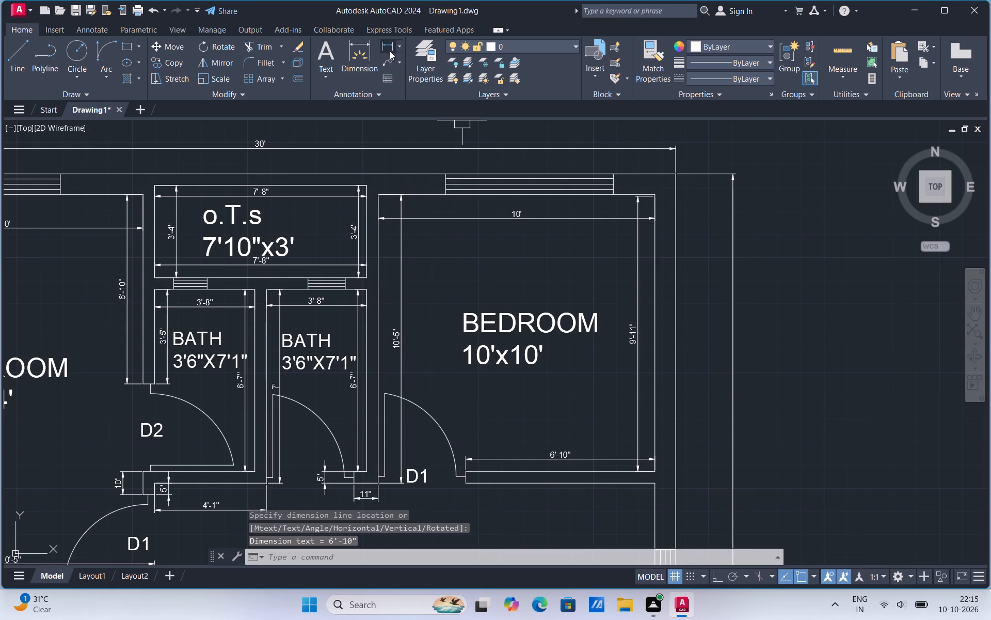
Dimension the thickness of the northeast bedroom's south wall at its west end, with the line in the D1 door opening.
{"action": "left_click", "coordinate": [388, 45]}
{"action": "scroll", "coordinate": [472, 504], "scroll_direction": "up", "scroll_amount": 2}
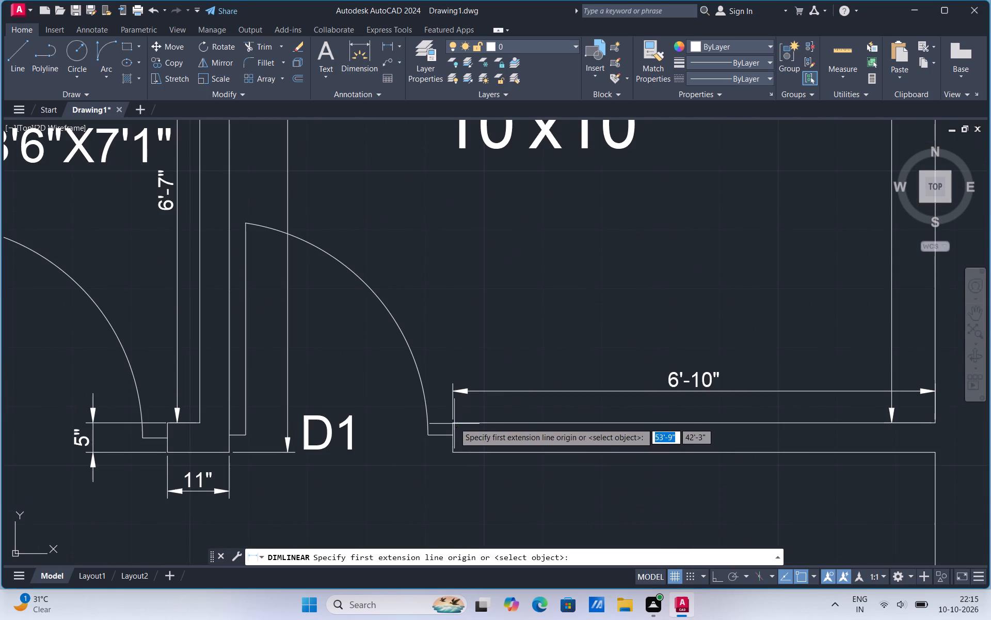
{"action": "left_click", "coordinate": [453, 422]}
{"action": "left_click", "coordinate": [453, 452]}
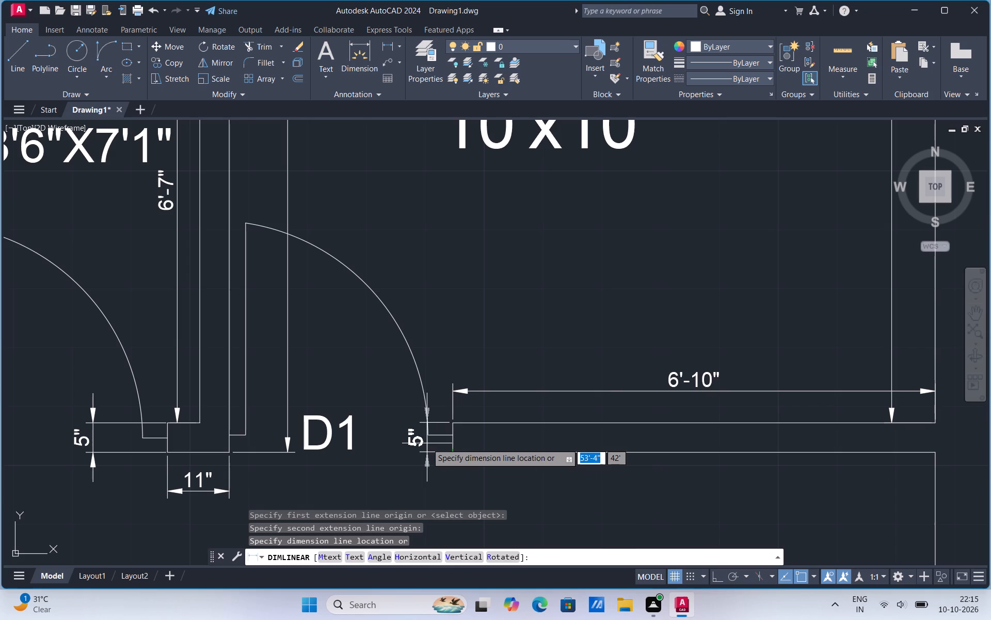
{"action": "left_click", "coordinate": [410, 445]}
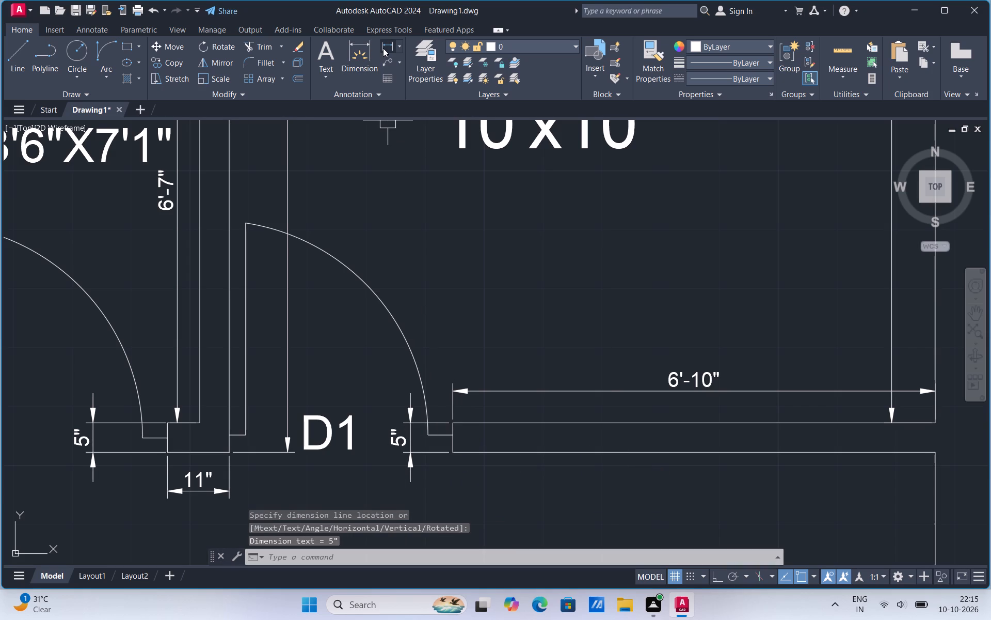
Dimension the living-side face of the northeast bedroom's south wall, with the line just below the wall.
{"action": "left_click", "coordinate": [383, 48]}
{"action": "left_click", "coordinate": [454, 454]}
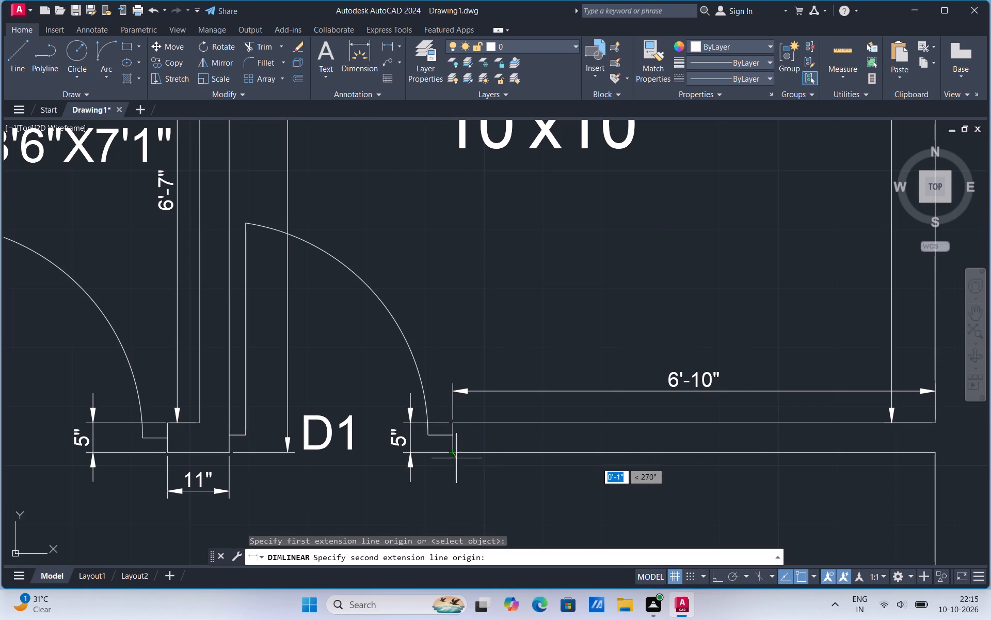
{"action": "left_click", "coordinate": [932, 453]}
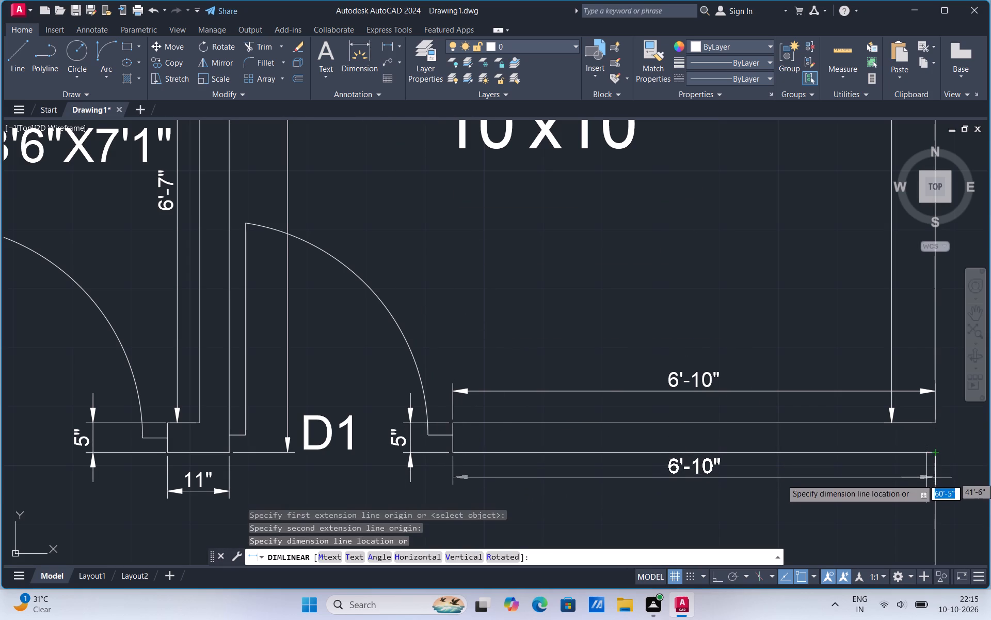
{"action": "left_click", "coordinate": [926, 484]}
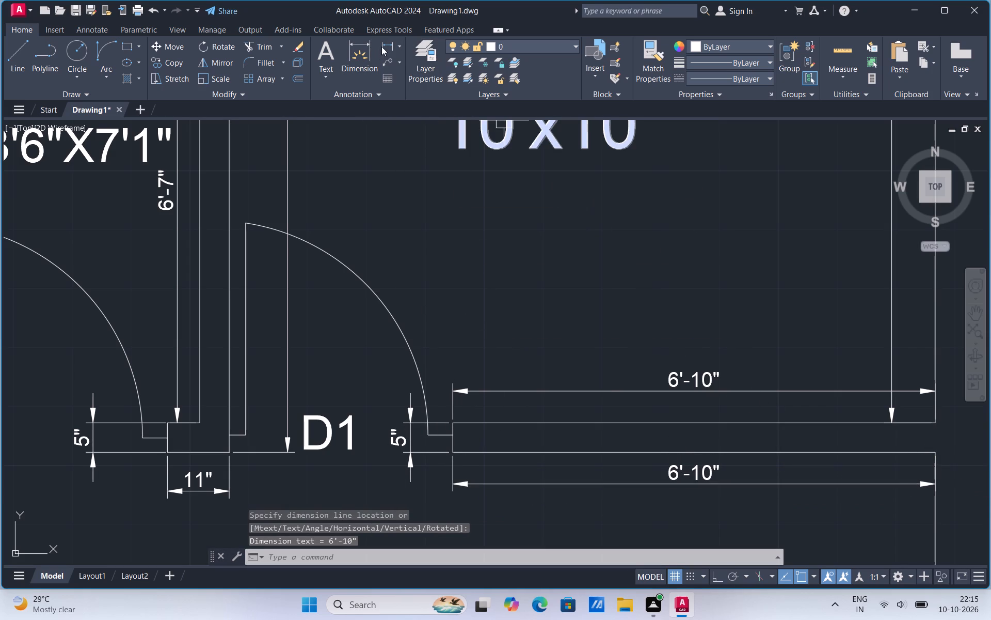
Dimension the living room's east wall from its north corner to the window's north end, with the line inside the room.
{"action": "left_click", "coordinate": [381, 47]}
{"action": "scroll", "coordinate": [428, 231], "scroll_direction": "down", "scroll_amount": 2}
{"action": "scroll", "coordinate": [654, 384], "scroll_direction": "up", "scroll_amount": 1}
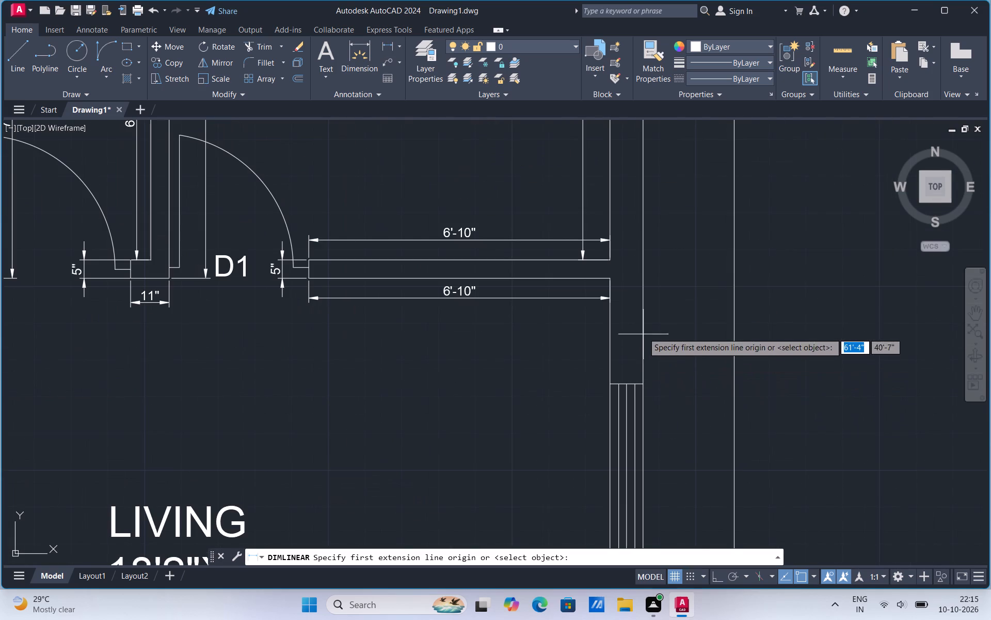
{"action": "left_click", "coordinate": [611, 277]}
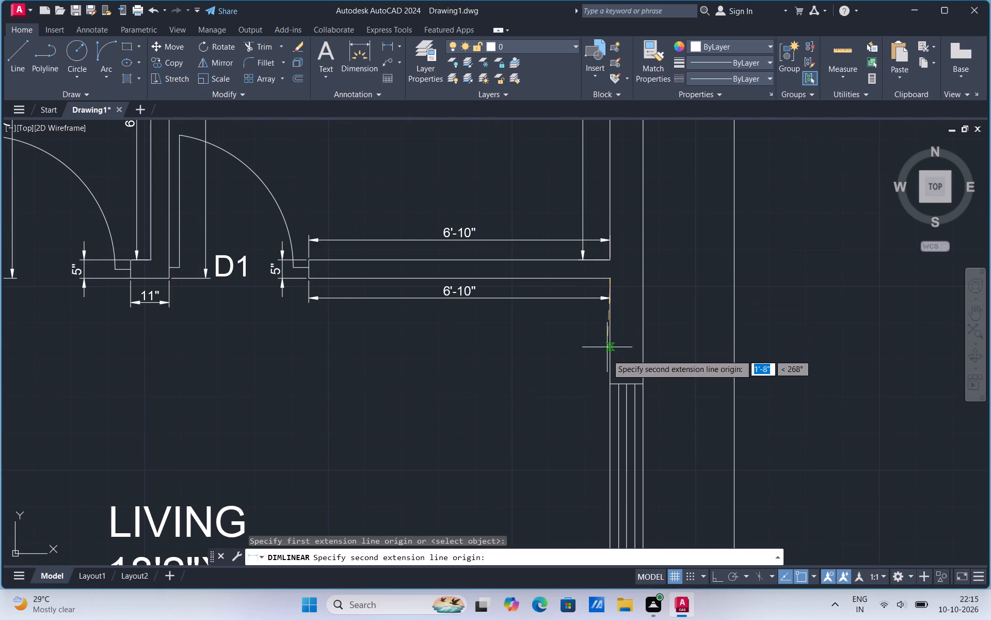
{"action": "left_click", "coordinate": [610, 385]}
{"action": "left_click", "coordinate": [593, 379]}
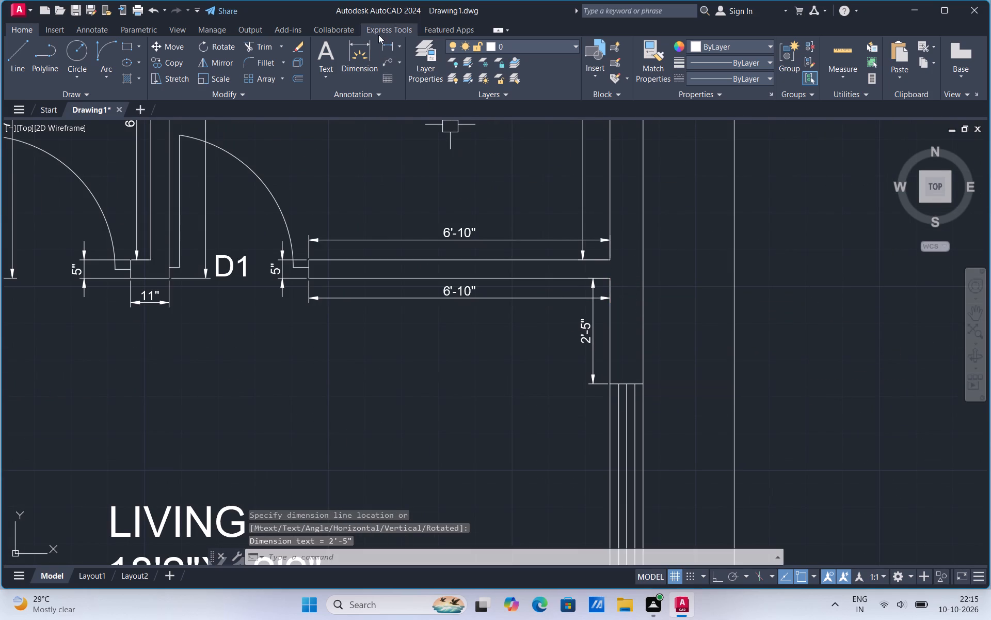
Dimension the length of the living room's east window, with the line just inside the room.
{"action": "left_click", "coordinate": [384, 51]}
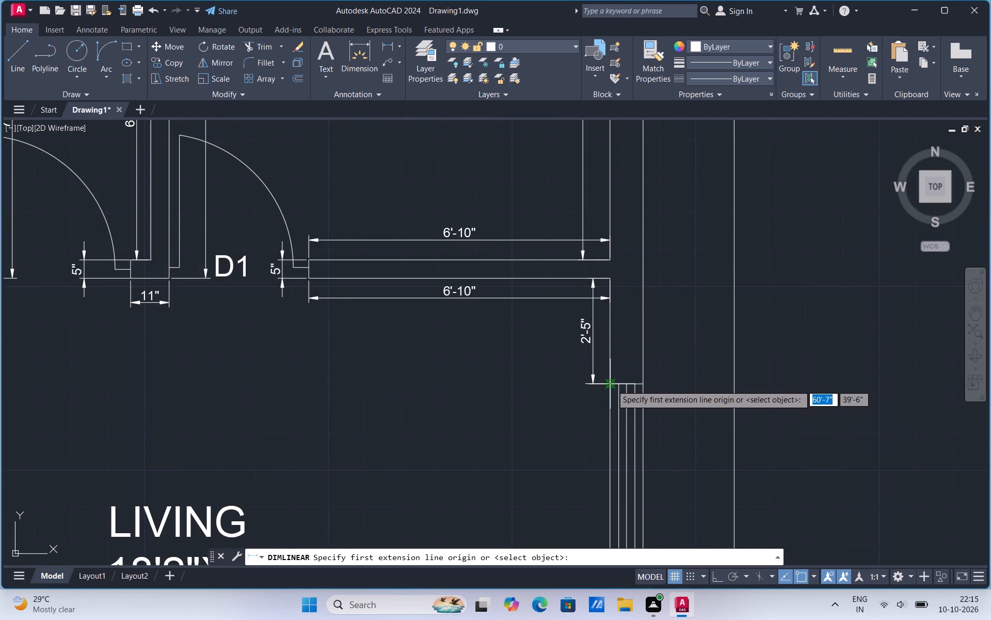
{"action": "left_click", "coordinate": [612, 385]}
{"action": "scroll", "coordinate": [587, 329], "scroll_direction": "down", "scroll_amount": 2}
{"action": "scroll", "coordinate": [606, 457], "scroll_direction": "up", "scroll_amount": 1}
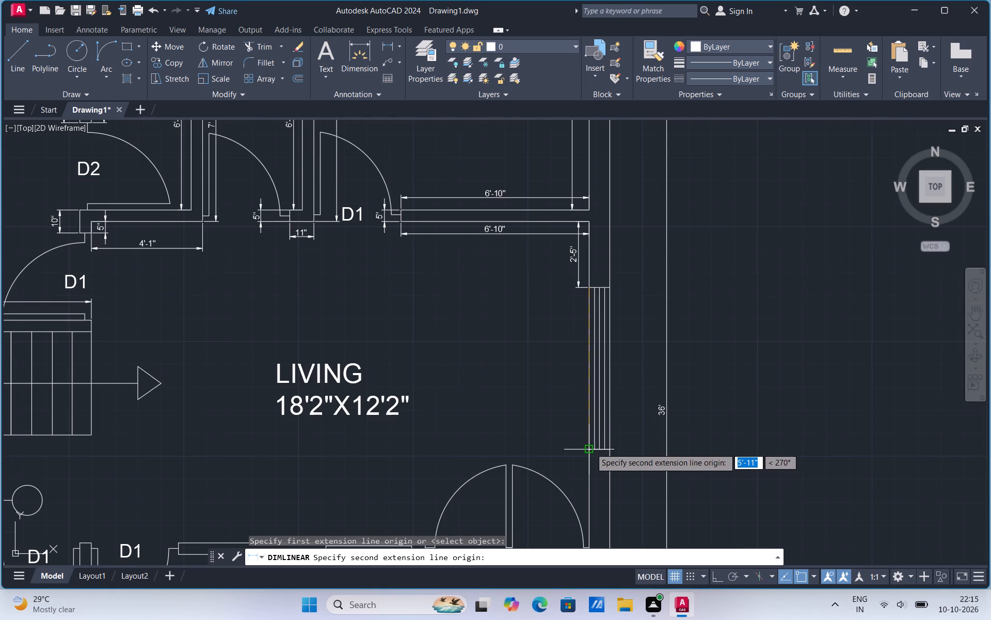
{"action": "left_click", "coordinate": [590, 448]}
{"action": "left_click", "coordinate": [578, 442]}
Dimension the southwest bedroom's north wall from the west corner to the D1 door opening, with the line just below the wall.
{"action": "left_click", "coordinate": [389, 50]}
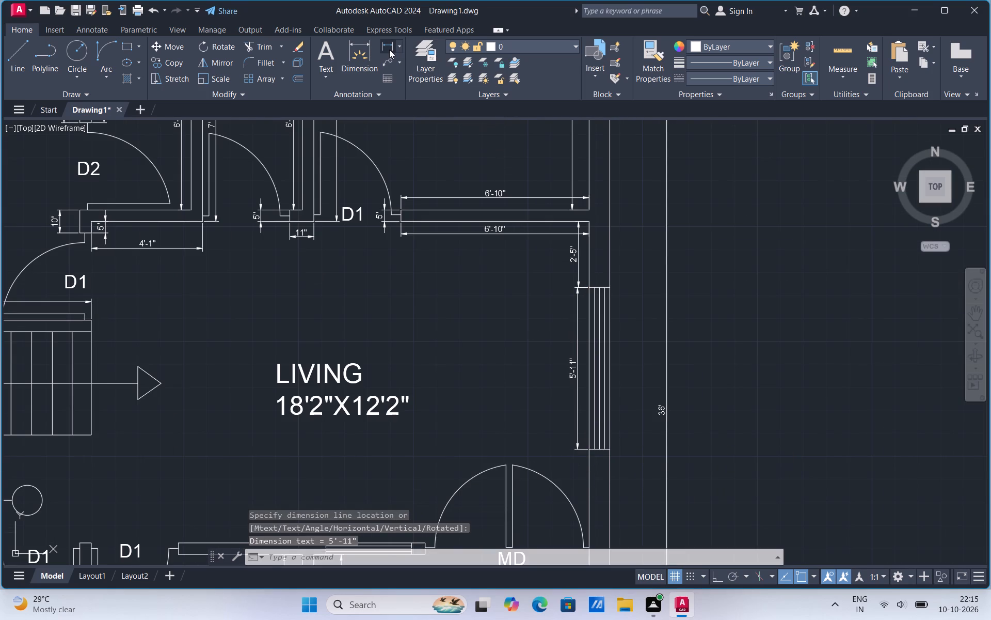
{"action": "scroll", "coordinate": [585, 399], "scroll_direction": "down", "scroll_amount": 1}
{"action": "scroll", "coordinate": [443, 509], "scroll_direction": "up", "scroll_amount": 2}
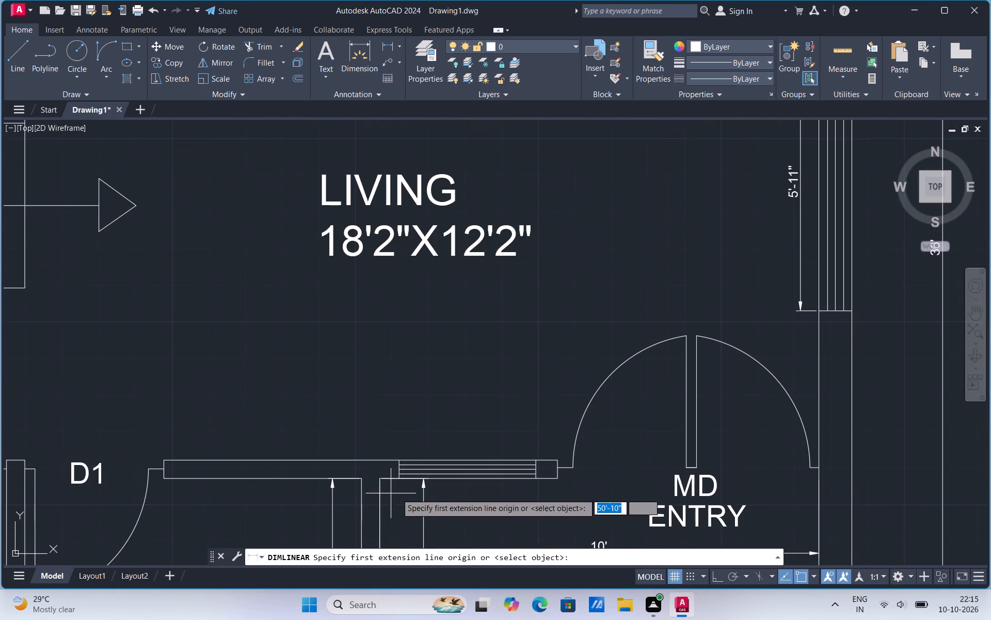
{"action": "scroll", "coordinate": [605, 483], "scroll_direction": "down", "scroll_amount": 1}
{"action": "scroll", "coordinate": [553, 363], "scroll_direction": "down", "scroll_amount": 3}
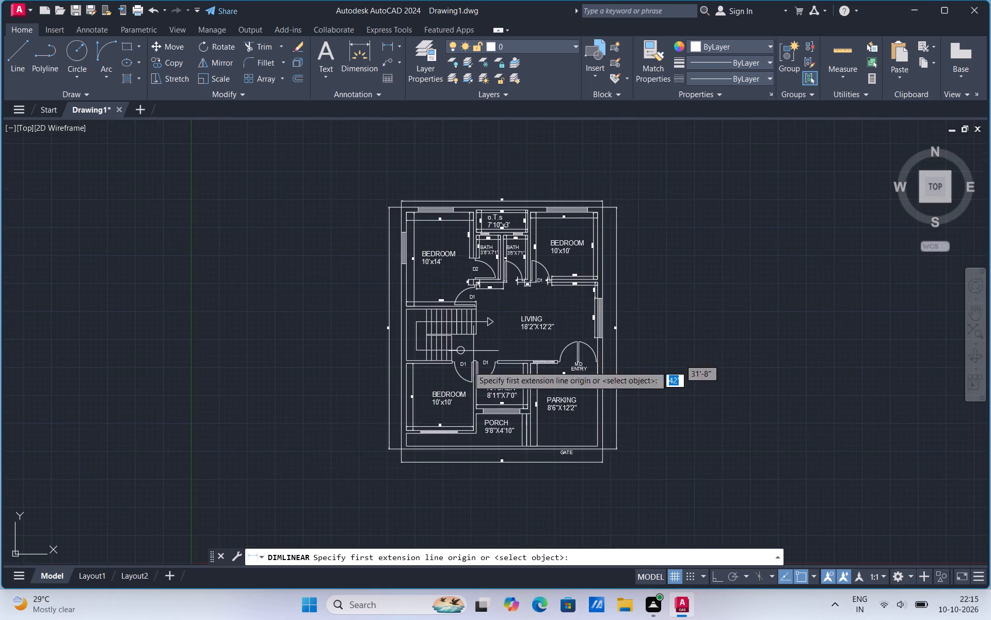
{"action": "scroll", "coordinate": [451, 392], "scroll_direction": "up", "scroll_amount": 3}
{"action": "left_click", "coordinate": [271, 286]}
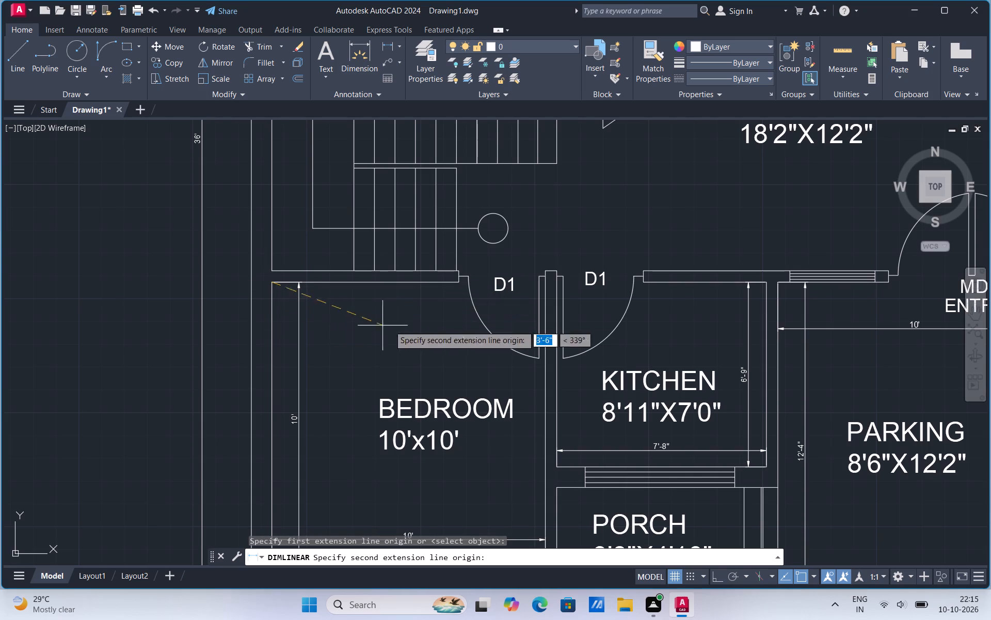
{"action": "left_click", "coordinate": [456, 281]}
{"action": "left_click", "coordinate": [454, 300]}
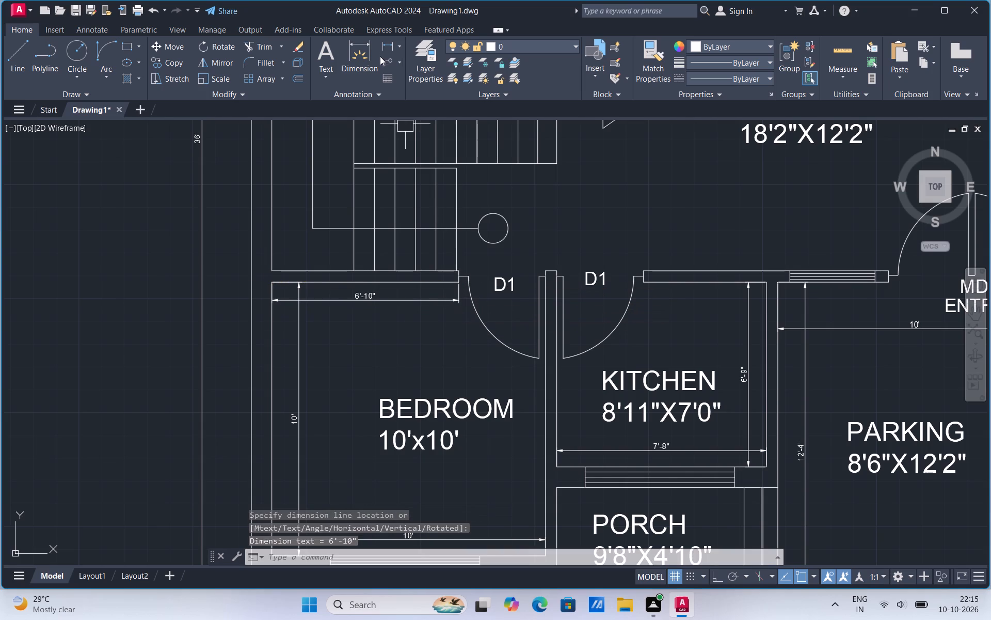
Dimension the kitchen's north wall from the D1 door opening to the east corner, with the line just below the wall.
{"action": "left_click", "coordinate": [386, 44]}
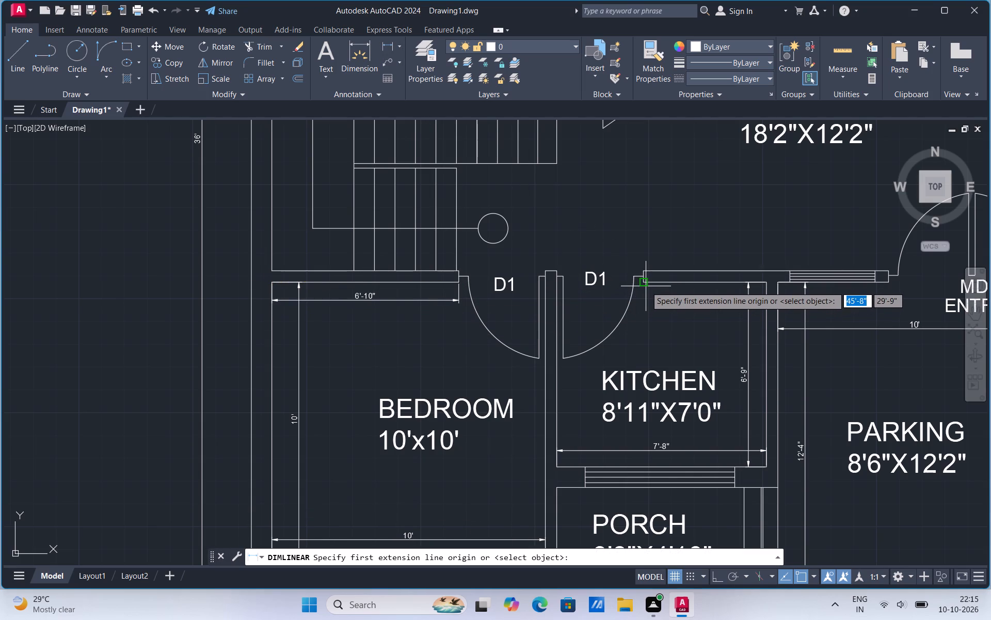
{"action": "left_click", "coordinate": [646, 284]}
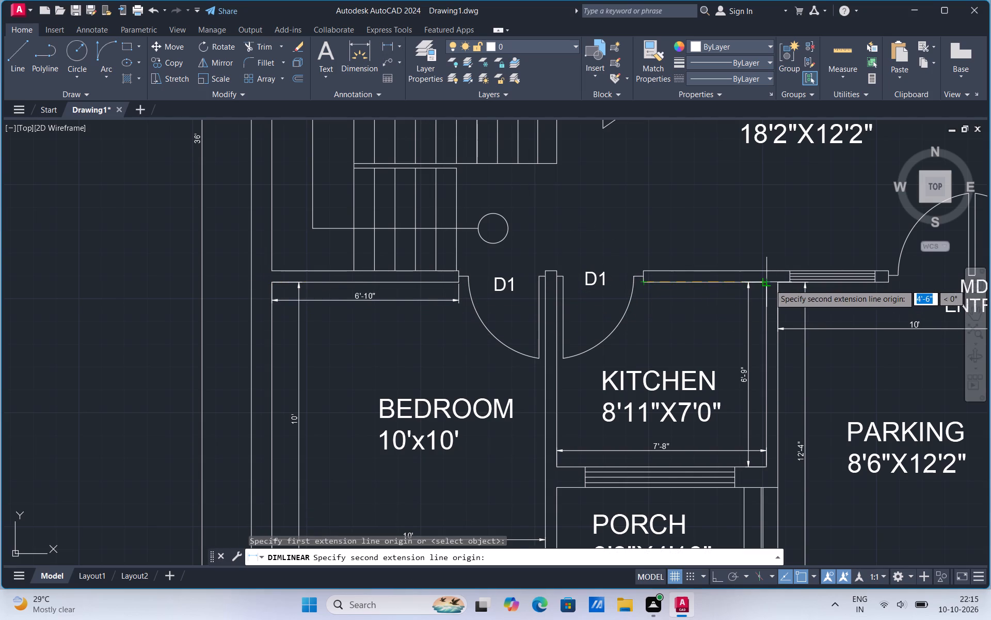
{"action": "left_click", "coordinate": [770, 284]}
{"action": "left_click", "coordinate": [764, 300]}
Dimension the kitchen's west wall from its north end to the kitchen's southwest corner, with the line inside the kitchen.
{"action": "left_click", "coordinate": [387, 48]}
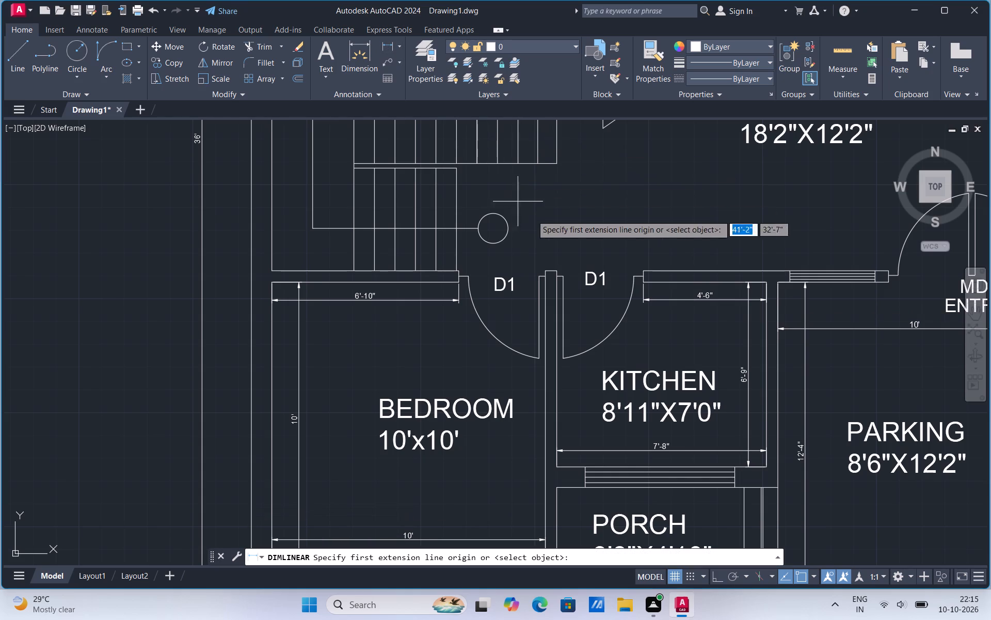
{"action": "left_click", "coordinate": [557, 269]}
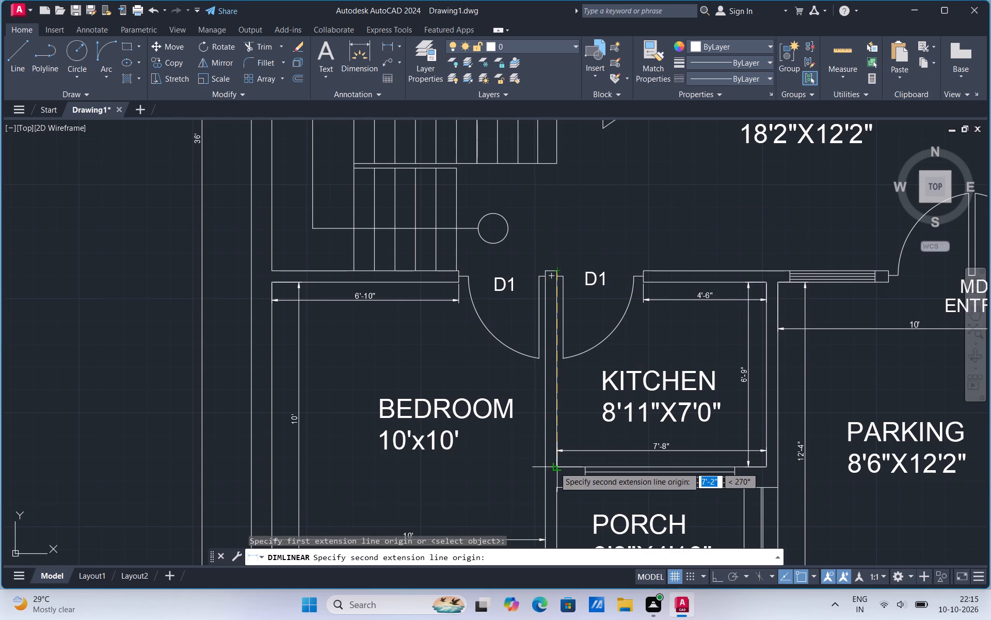
{"action": "left_click", "coordinate": [555, 469]}
{"action": "left_click", "coordinate": [577, 458]}
Dimension the porch's north side from the west corner to the parking side, with the line just below the kitchen window wall.
{"action": "scroll", "coordinate": [290, 410], "scroll_direction": "down", "scroll_amount": 2}
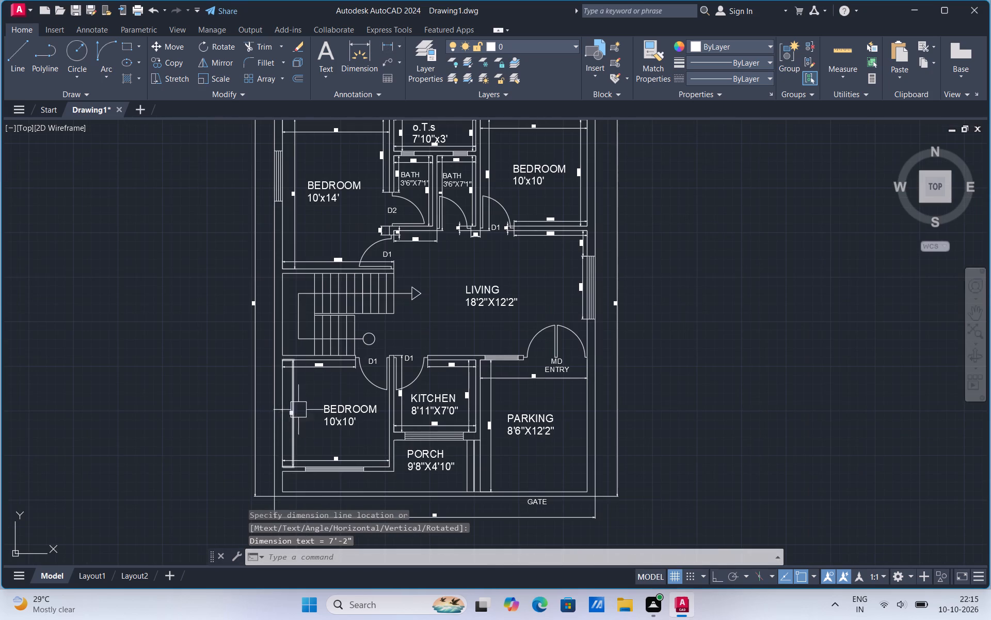
{"action": "scroll", "coordinate": [398, 481], "scroll_direction": "up", "scroll_amount": 2}
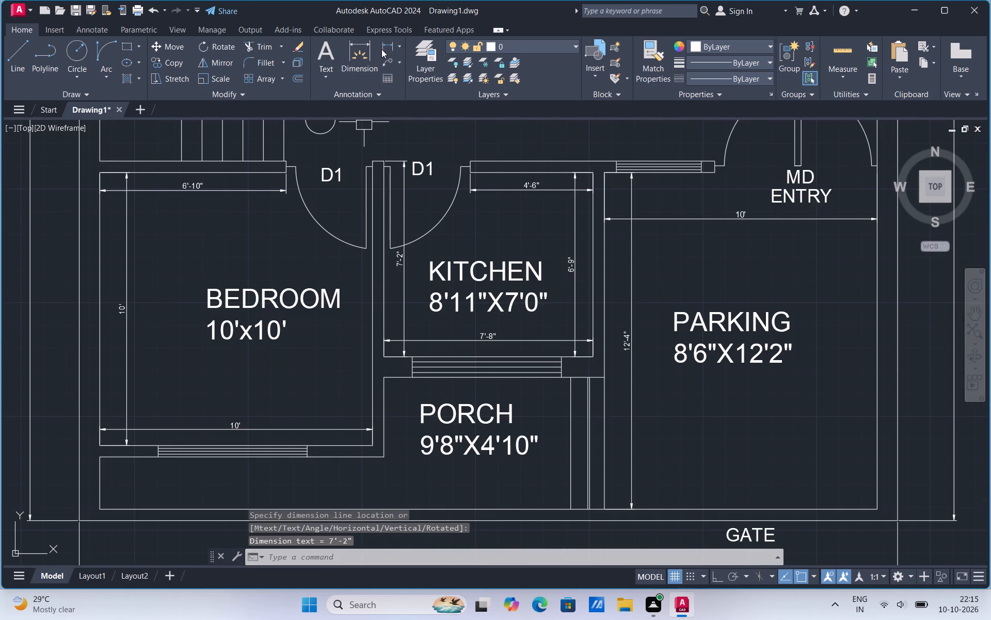
{"action": "left_click", "coordinate": [383, 48]}
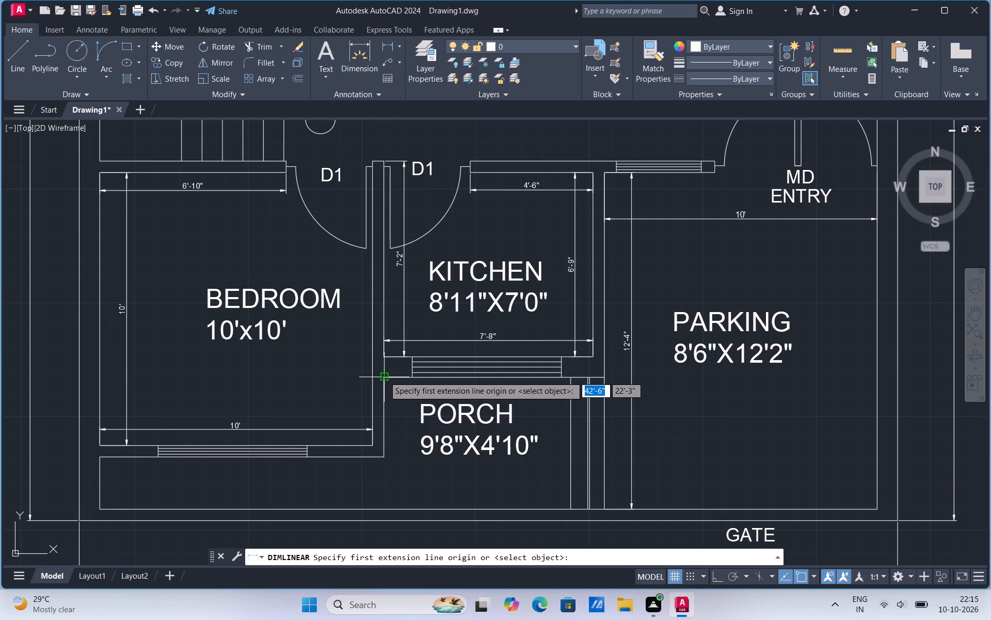
{"action": "left_click", "coordinate": [384, 376]}
{"action": "left_click", "coordinate": [602, 377]}
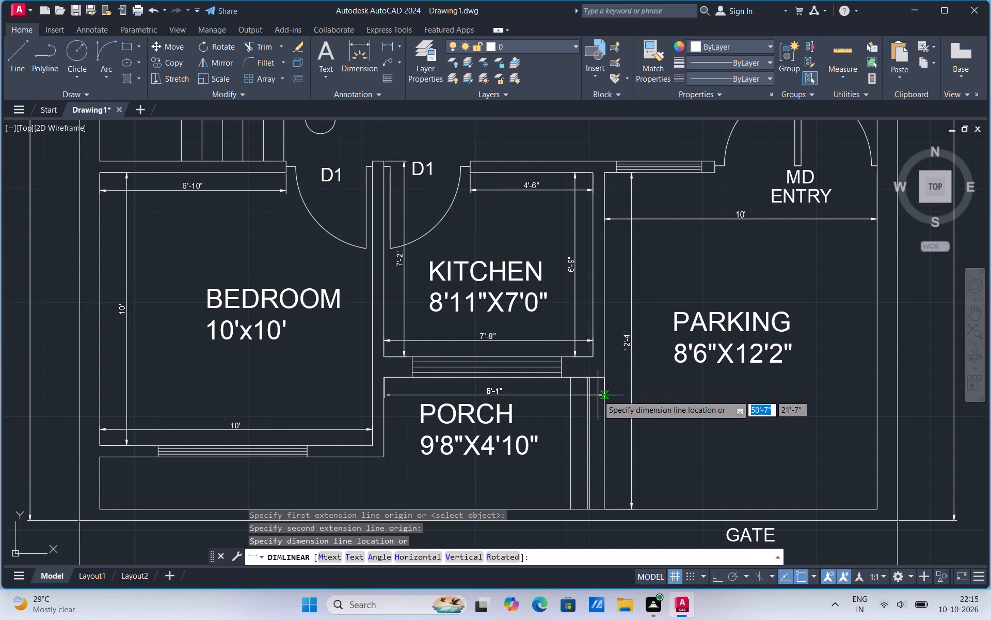
{"action": "left_click", "coordinate": [598, 394]}
Dimension the porch's west side from the kitchen wall's outer corner down to the south boundary line, with the line inside the porch.
{"action": "left_click", "coordinate": [389, 45]}
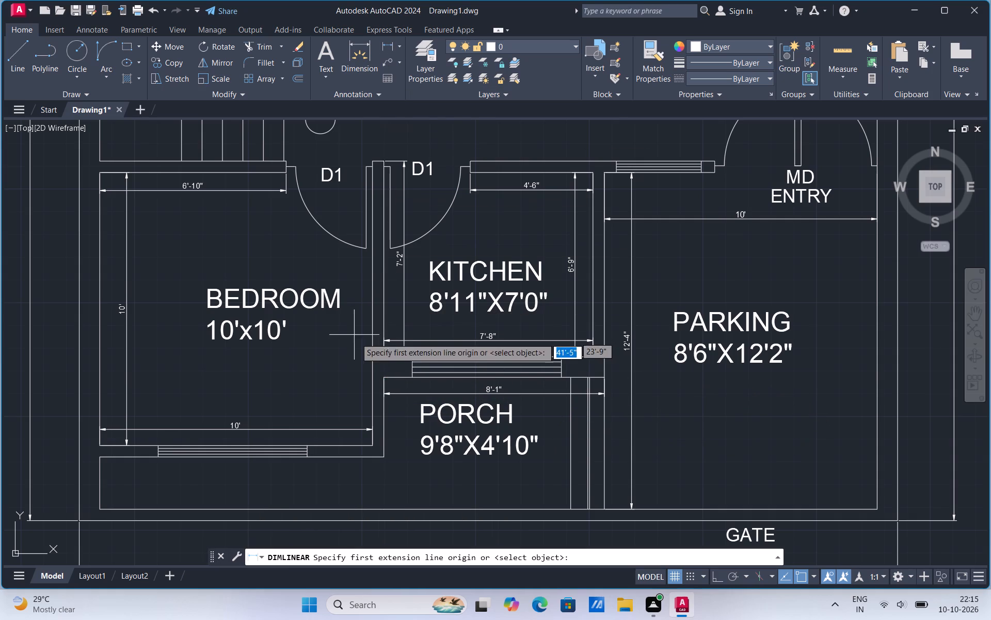
{"action": "left_click", "coordinate": [387, 376]}
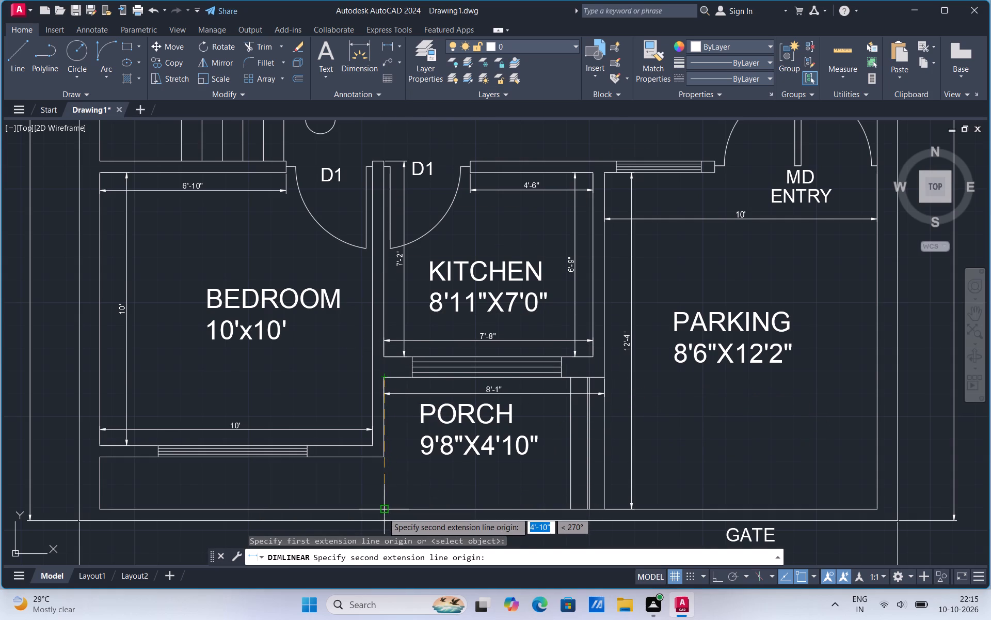
{"action": "left_click", "coordinate": [383, 513]}
{"action": "left_click", "coordinate": [397, 502]}
Dimension the west end of the open strip south of the southwest bedroom, with the line inside the strip.
{"action": "scroll", "coordinate": [633, 380], "scroll_direction": "down", "scroll_amount": 1}
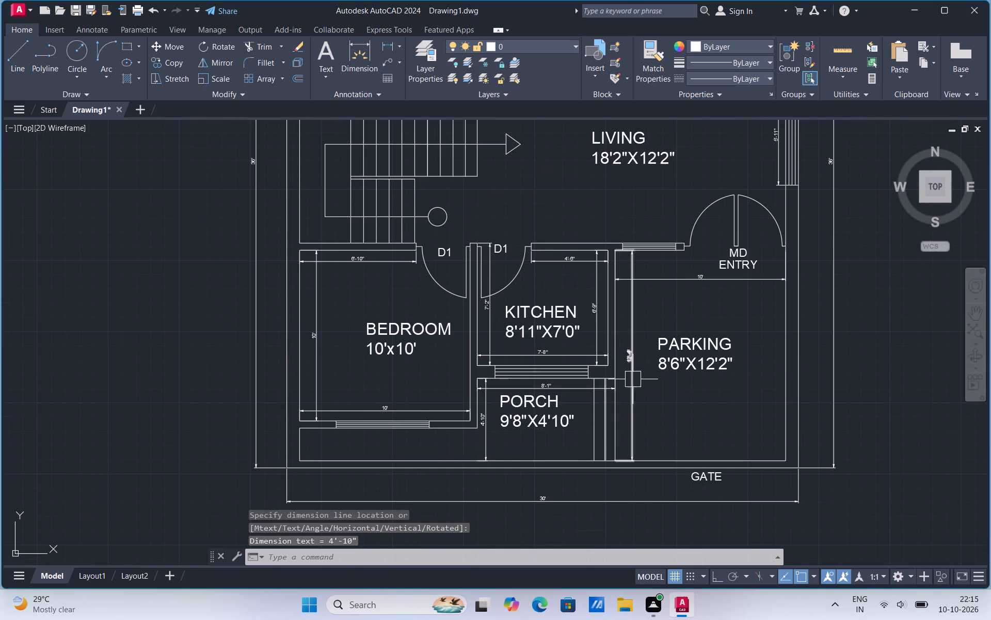
{"action": "left_click", "coordinate": [386, 44]}
{"action": "scroll", "coordinate": [315, 459], "scroll_direction": "up", "scroll_amount": 1}
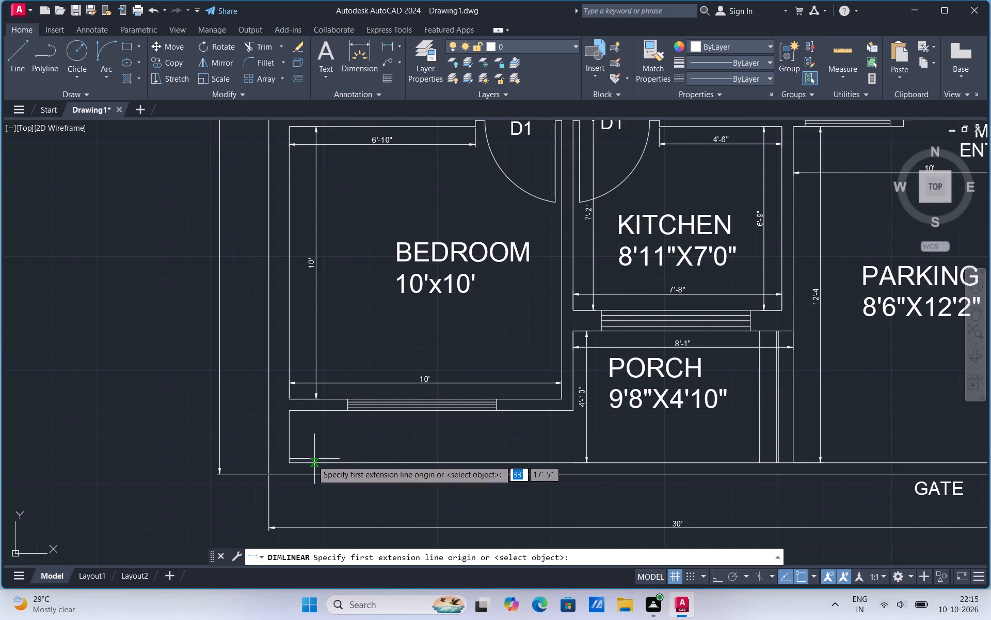
{"action": "left_click", "coordinate": [289, 462]}
{"action": "left_click", "coordinate": [290, 412]}
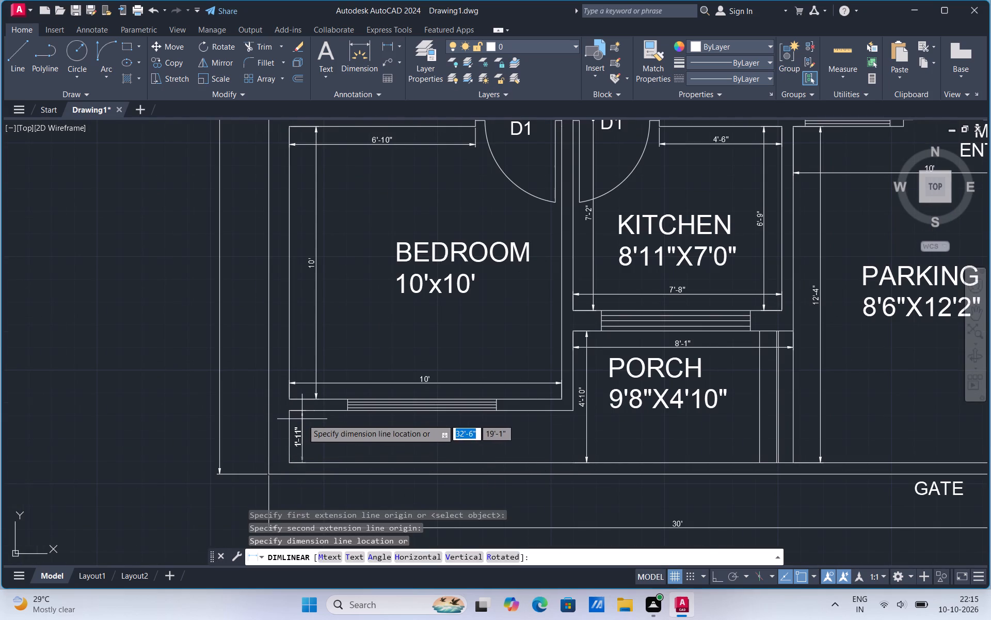
{"action": "left_click", "coordinate": [305, 425]}
Dimension the outer face of the southwest bedroom's south wall from the west corner to the window, with the line below the wall.
{"action": "left_click", "coordinate": [379, 45]}
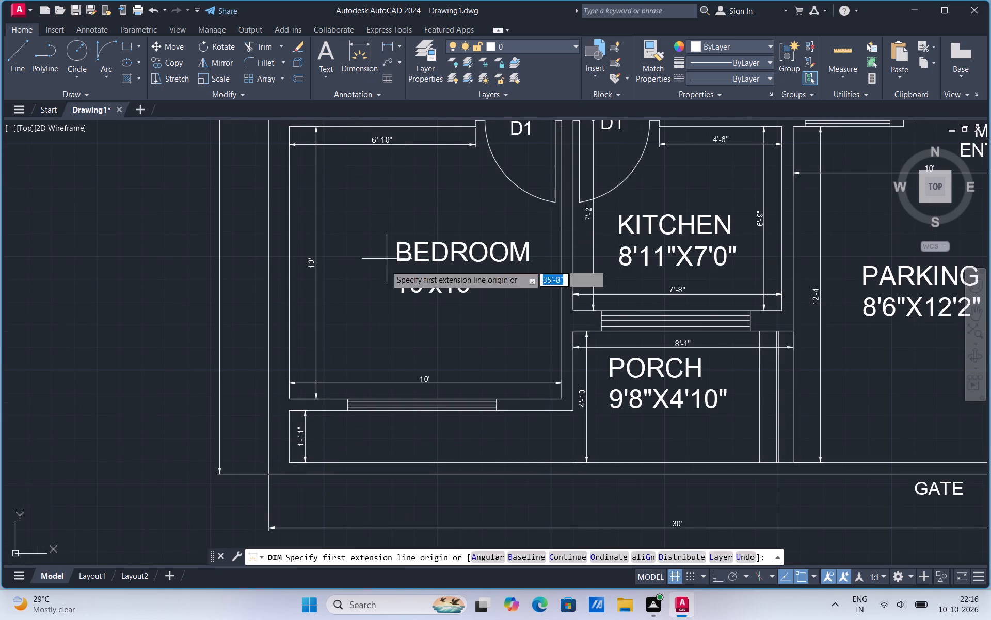
{"action": "left_click", "coordinate": [290, 413]}
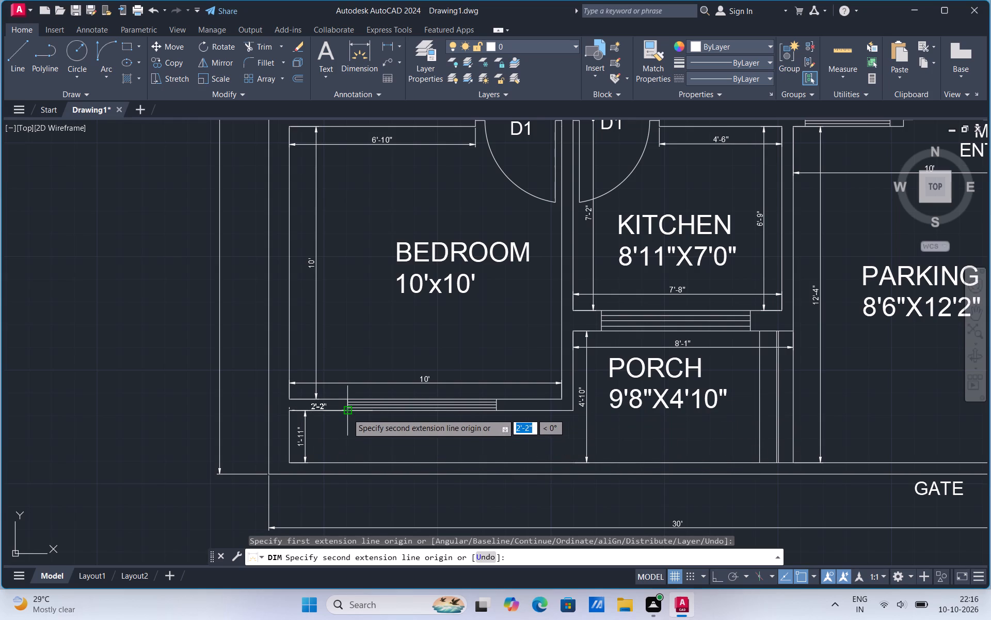
{"action": "left_click", "coordinate": [347, 411]}
{"action": "left_click", "coordinate": [347, 425]}
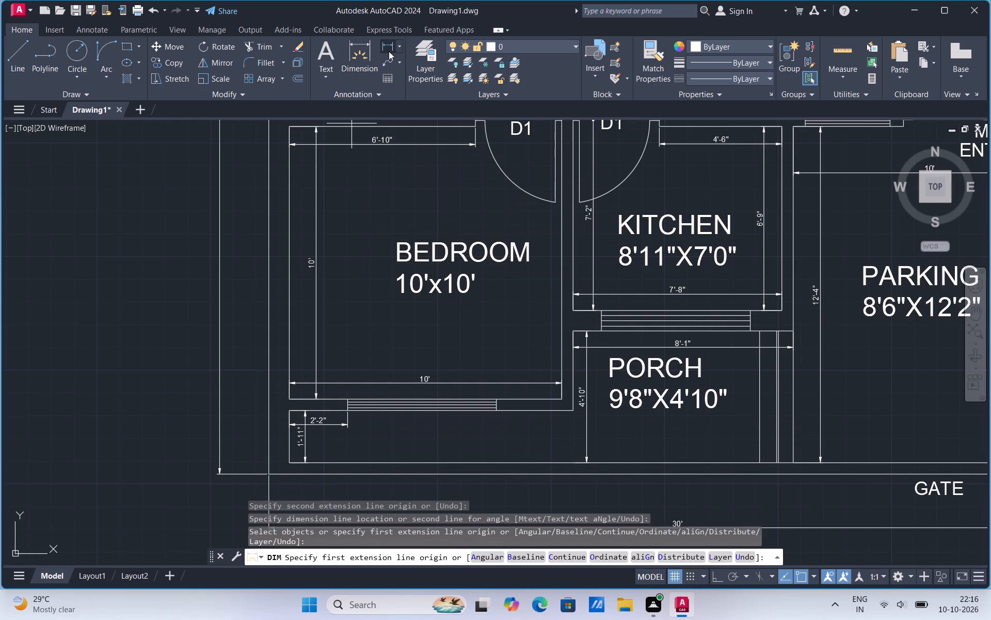
Dimension the length of the southwest bedroom's south window along its outer face, with the line just below the wall.
{"action": "left_click", "coordinate": [389, 49]}
{"action": "scroll", "coordinate": [369, 429], "scroll_direction": "up", "scroll_amount": 2}
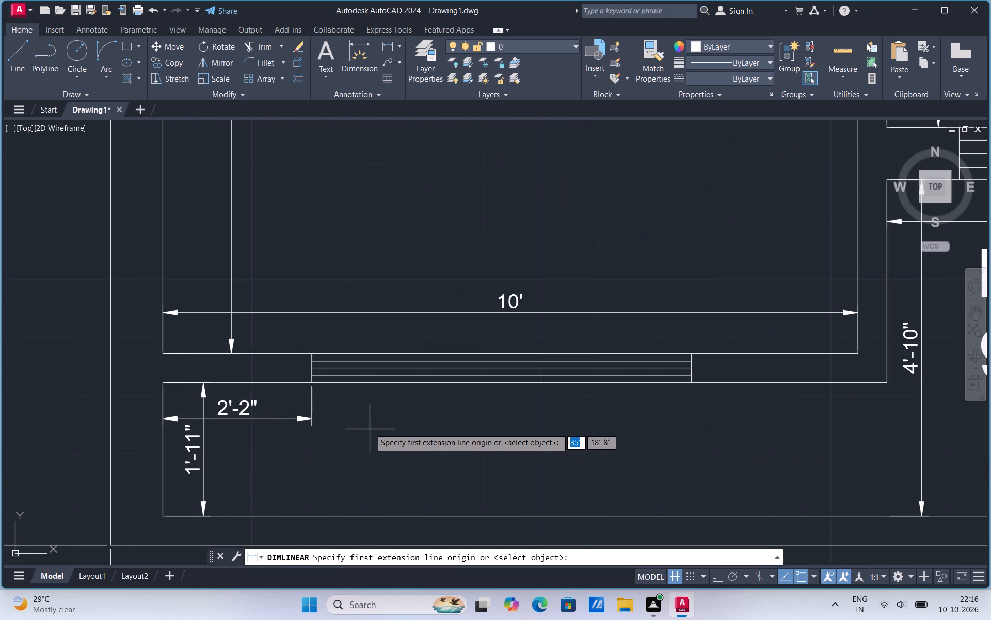
{"action": "left_click", "coordinate": [311, 380]}
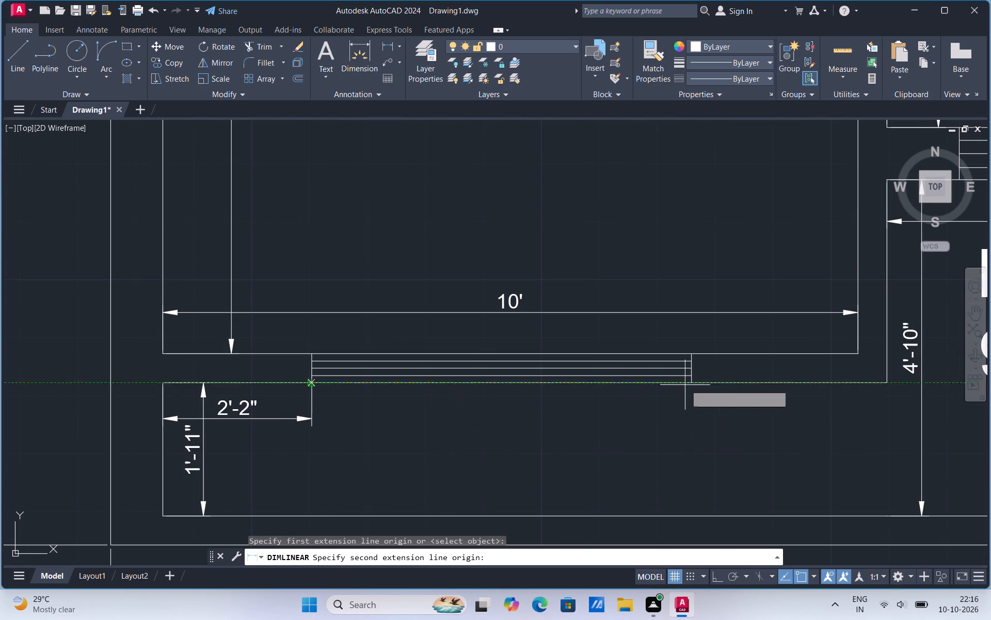
{"action": "left_click", "coordinate": [693, 384]}
{"action": "left_click", "coordinate": [688, 408]}
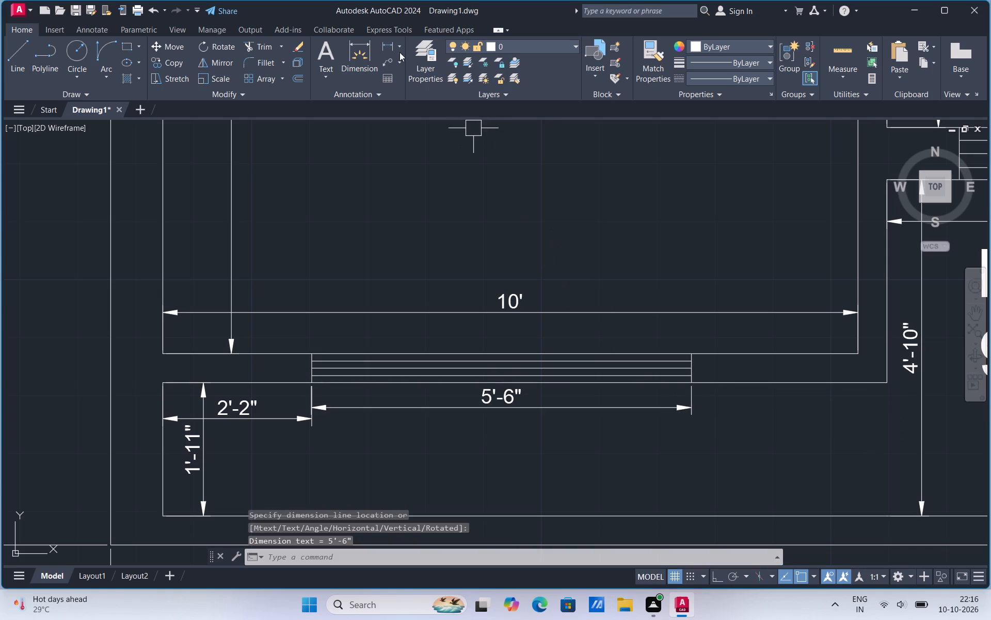
Dimension the southwest bedroom's outer south wall from the window's east end to the porch corner, with the line just below it.
{"action": "left_click_drag", "start_coordinate": [388, 44], "coordinate": [388, 51]}
{"action": "left_click", "coordinate": [690, 383]}
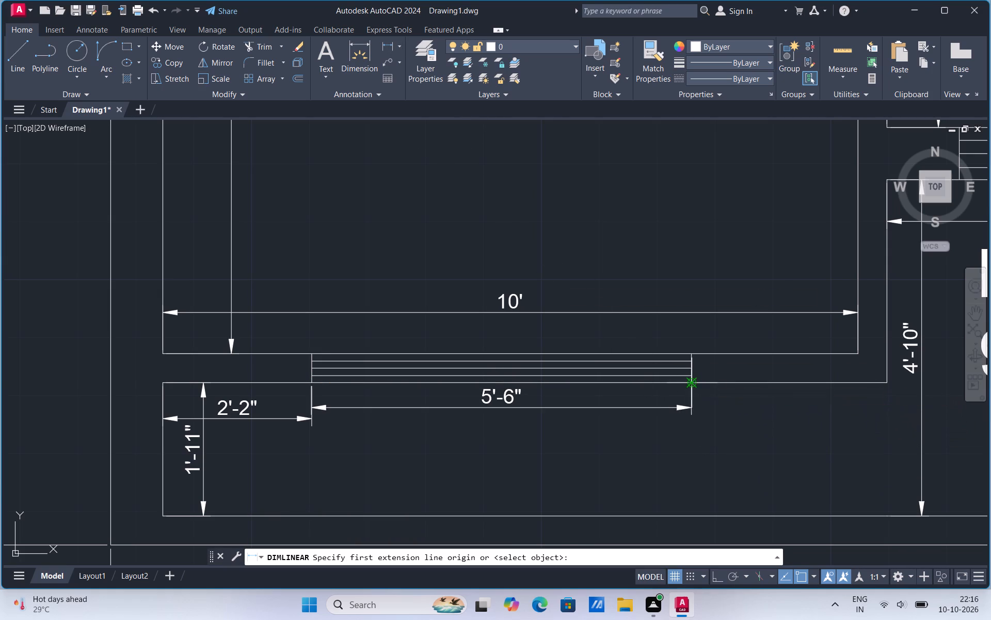
{"action": "left_click", "coordinate": [887, 385]}
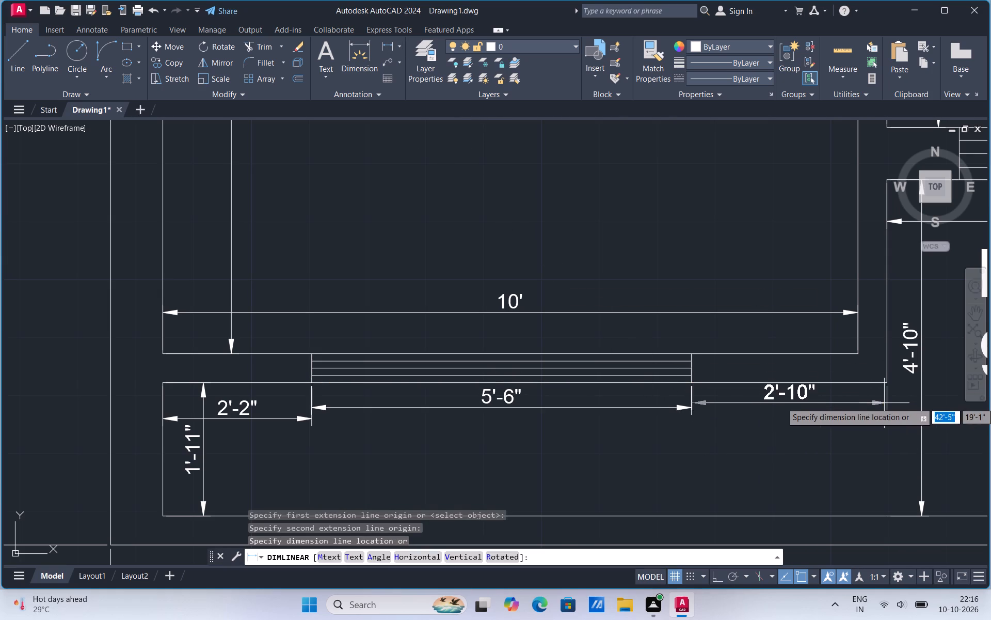
{"action": "left_click", "coordinate": [884, 402]}
Dimension the thickness of the wall between the southwest bedroom and kitchen at its north end, with the line just above it.
{"action": "scroll", "coordinate": [197, 420], "scroll_direction": "down", "scroll_amount": 2}
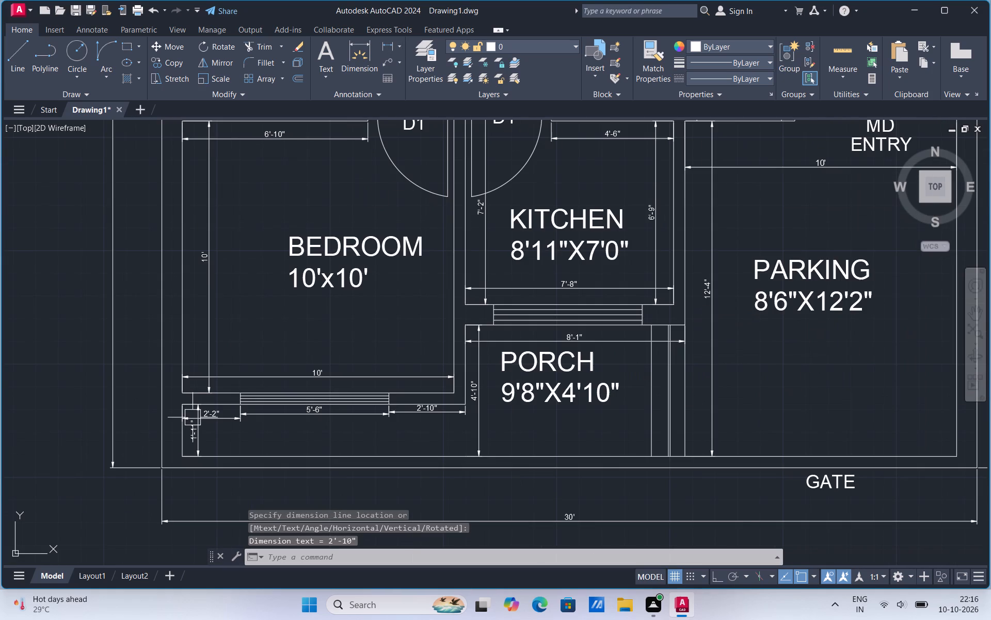
{"action": "scroll", "coordinate": [281, 436], "scroll_direction": "down", "scroll_amount": 1}
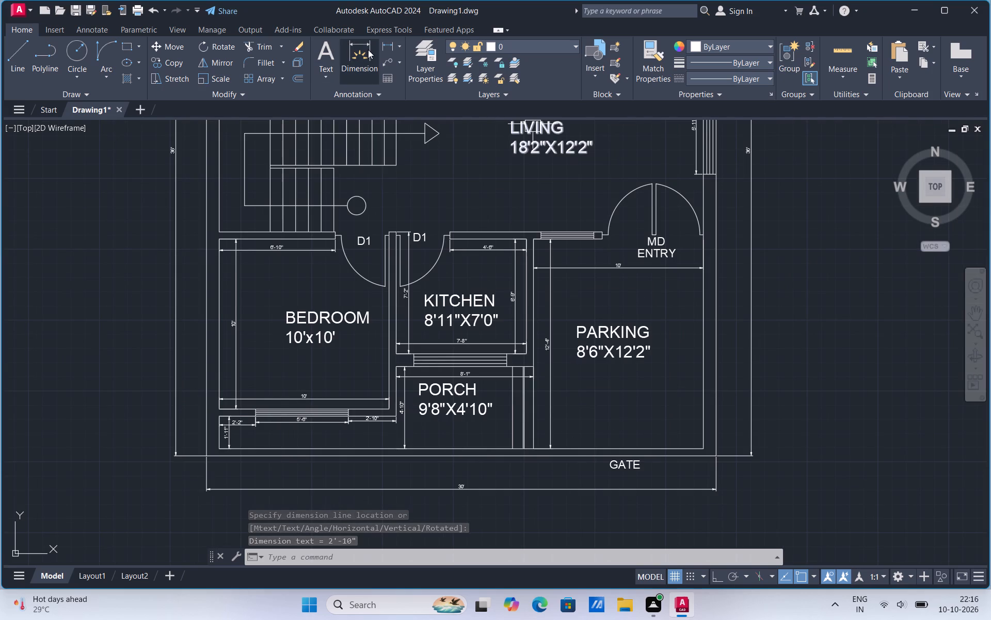
{"action": "left_click", "coordinate": [385, 49]}
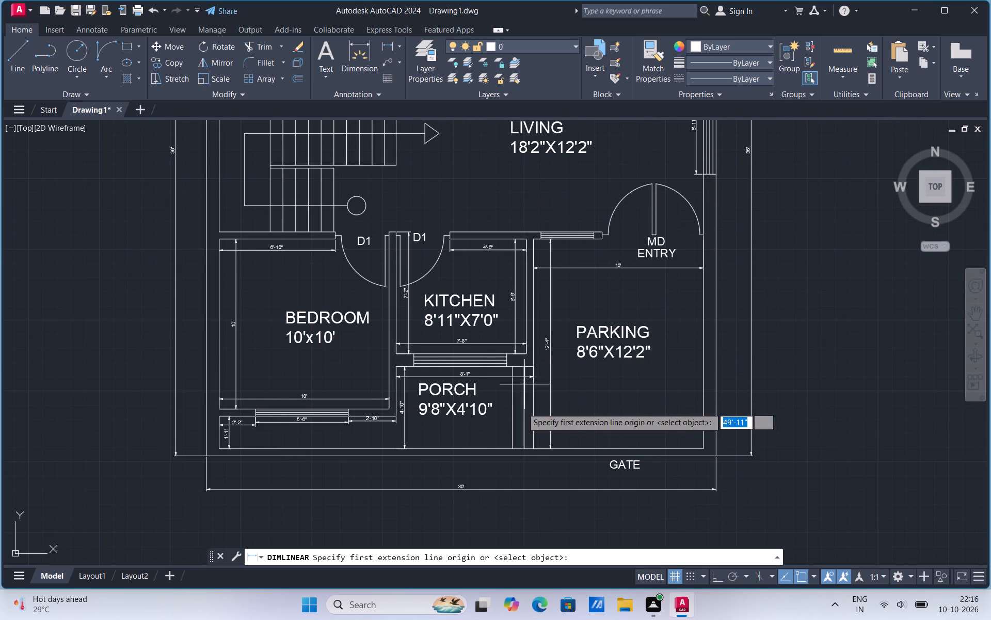
{"action": "scroll", "coordinate": [519, 425], "scroll_direction": "down", "scroll_amount": 1}
{"action": "scroll", "coordinate": [587, 173], "scroll_direction": "up", "scroll_amount": 1}
{"action": "scroll", "coordinate": [412, 342], "scroll_direction": "up", "scroll_amount": 1}
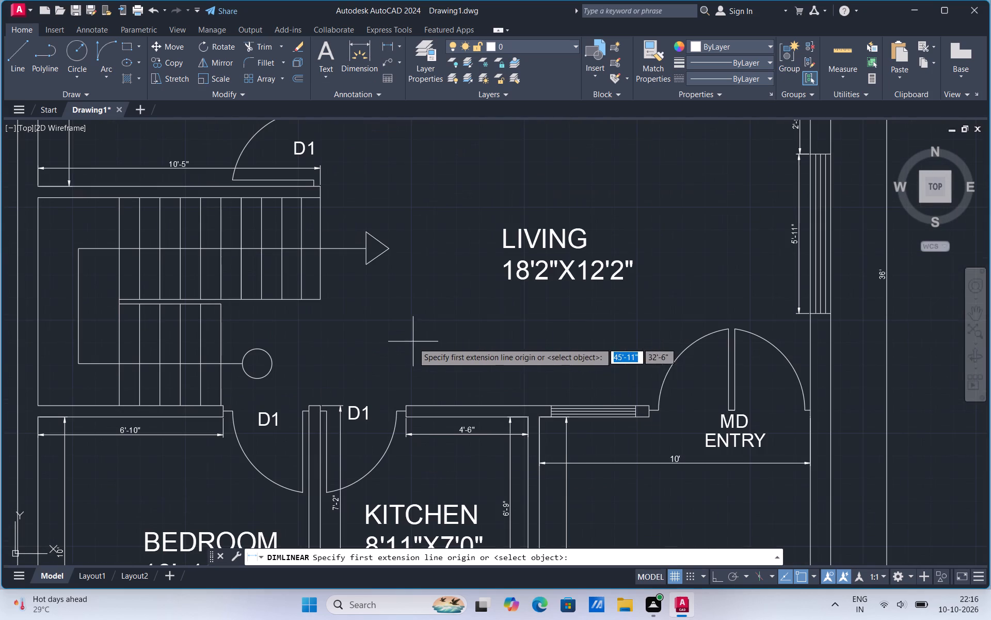
{"action": "scroll", "coordinate": [300, 402], "scroll_direction": "up", "scroll_amount": 1}
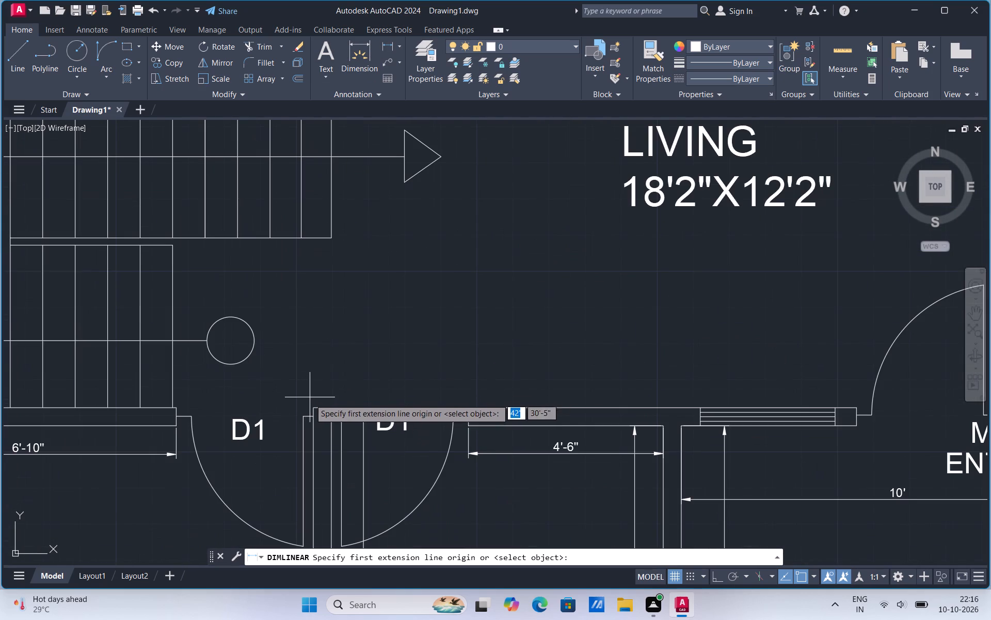
{"action": "left_click", "coordinate": [314, 405]}
{"action": "left_click", "coordinate": [329, 408]}
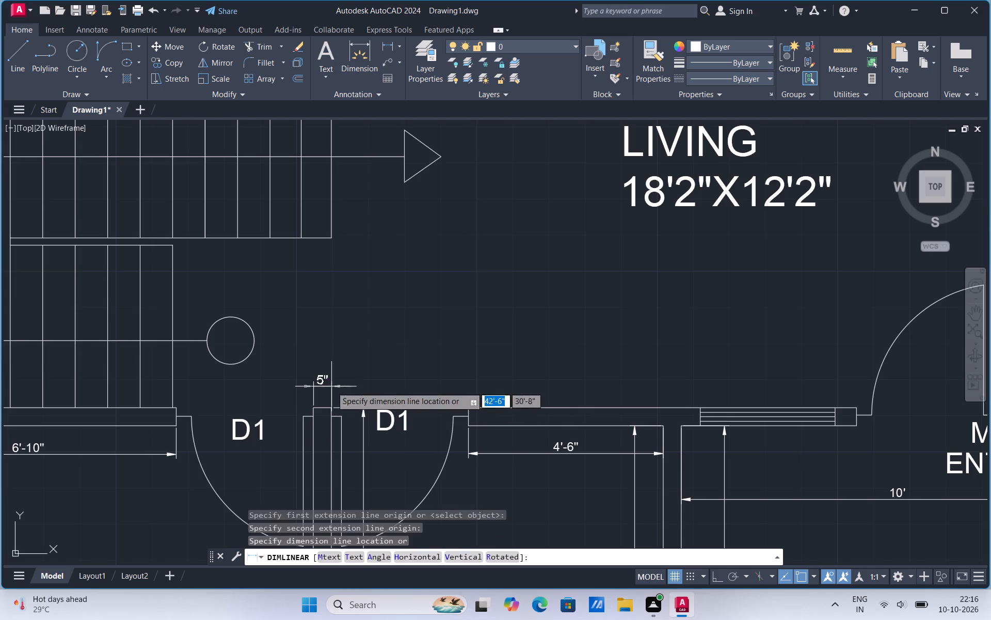
{"action": "left_click", "coordinate": [332, 387]}
Dimension the living-side face of the kitchen's north wall from the D1 door opening to the window, with the line just above the wall.
{"action": "left_click", "coordinate": [380, 42]}
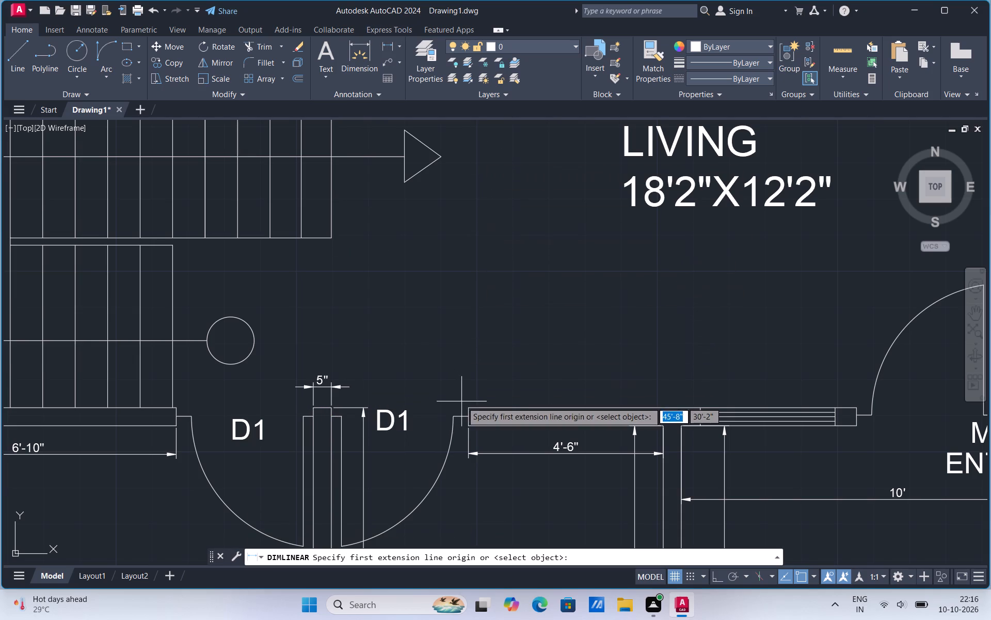
{"action": "left_click", "coordinate": [468, 406]}
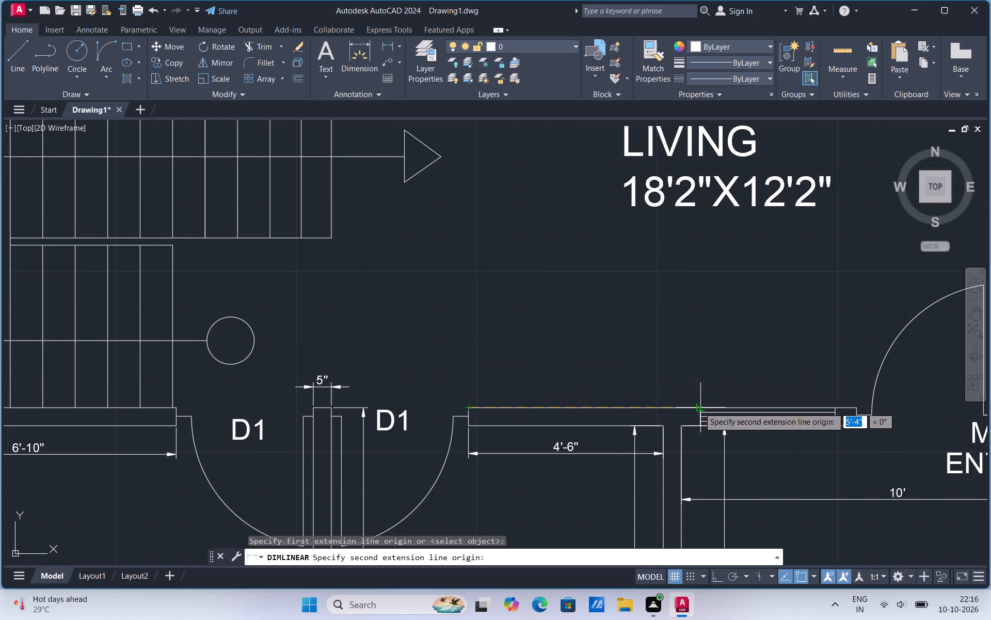
{"action": "left_click", "coordinate": [699, 407]}
{"action": "left_click", "coordinate": [699, 390]}
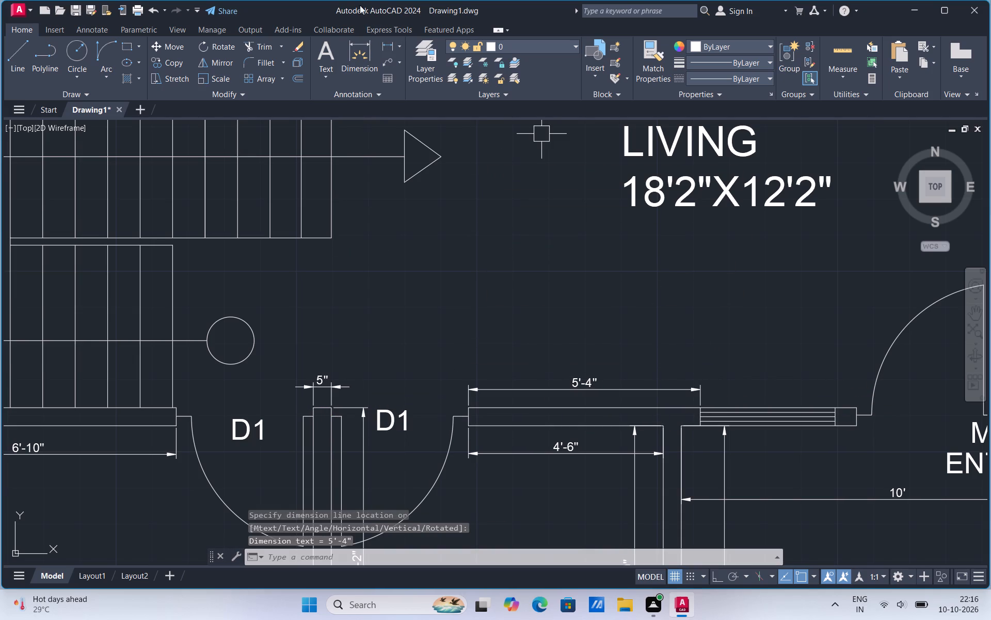
Dimension the living room's south wall from the window's west end to the main door opening, with the line just above the wall.
{"action": "left_click", "coordinate": [381, 43]}
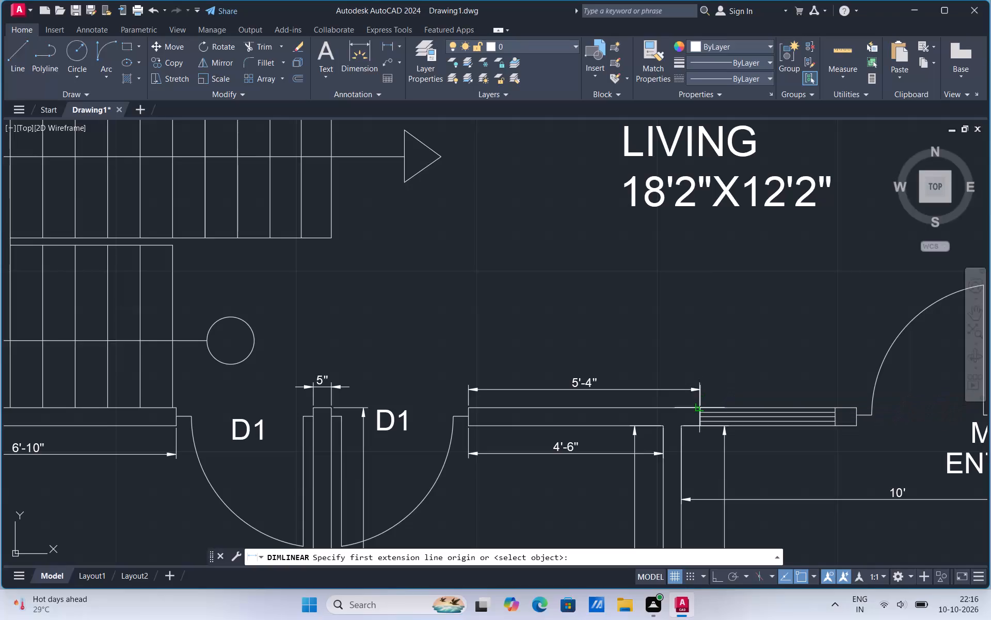
{"action": "left_click", "coordinate": [698, 408]}
{"action": "left_click", "coordinate": [859, 411]}
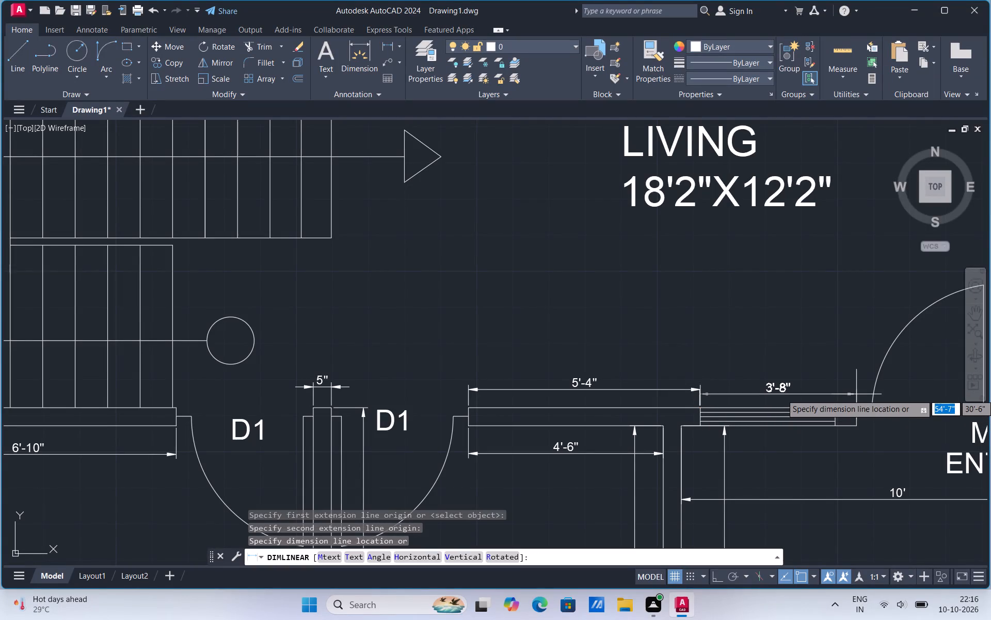
{"action": "left_click", "coordinate": [852, 388]}
Dimension the living room's east wall from the window's south end to the main entry door, with the line just outside the wall.
{"action": "scroll", "coordinate": [259, 357], "scroll_direction": "down", "scroll_amount": 2}
{"action": "scroll", "coordinate": [620, 349], "scroll_direction": "up", "scroll_amount": 1}
{"action": "left_click", "coordinate": [387, 47]}
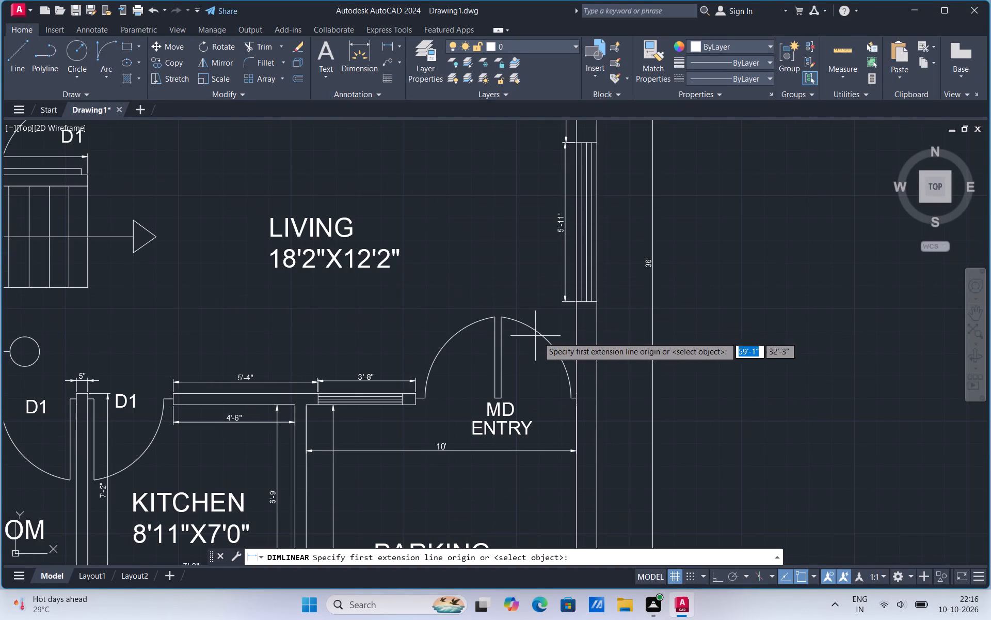
{"action": "left_click", "coordinate": [573, 300]}
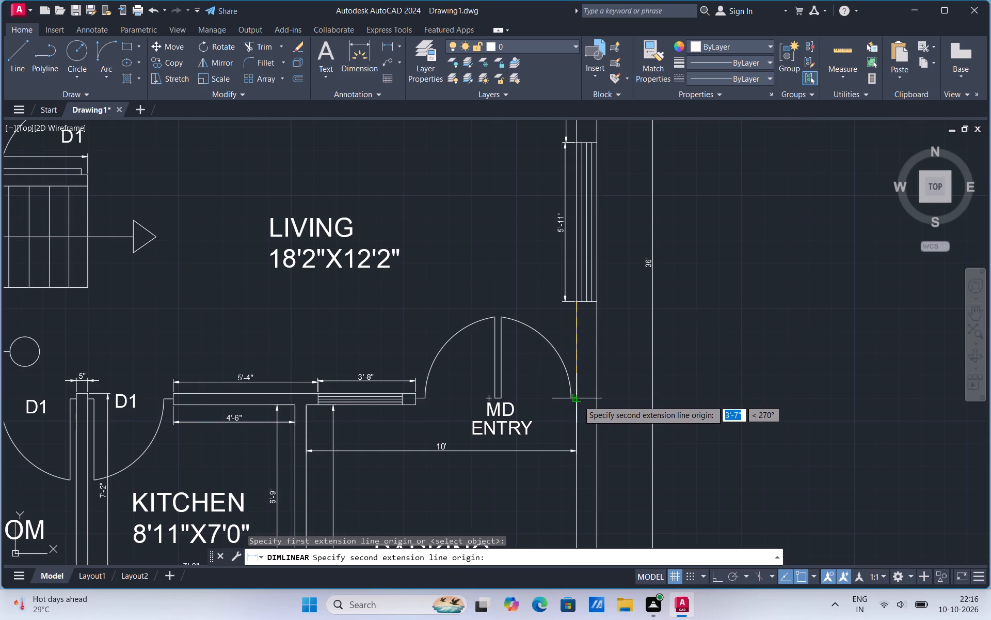
{"action": "left_click", "coordinate": [579, 401]}
{"action": "left_click", "coordinate": [620, 396]}
Dimension the parking area's width along its south edge at the gate, with the line just inside the parking area.
{"action": "scroll", "coordinate": [616, 438], "scroll_direction": "down", "scroll_amount": 1}
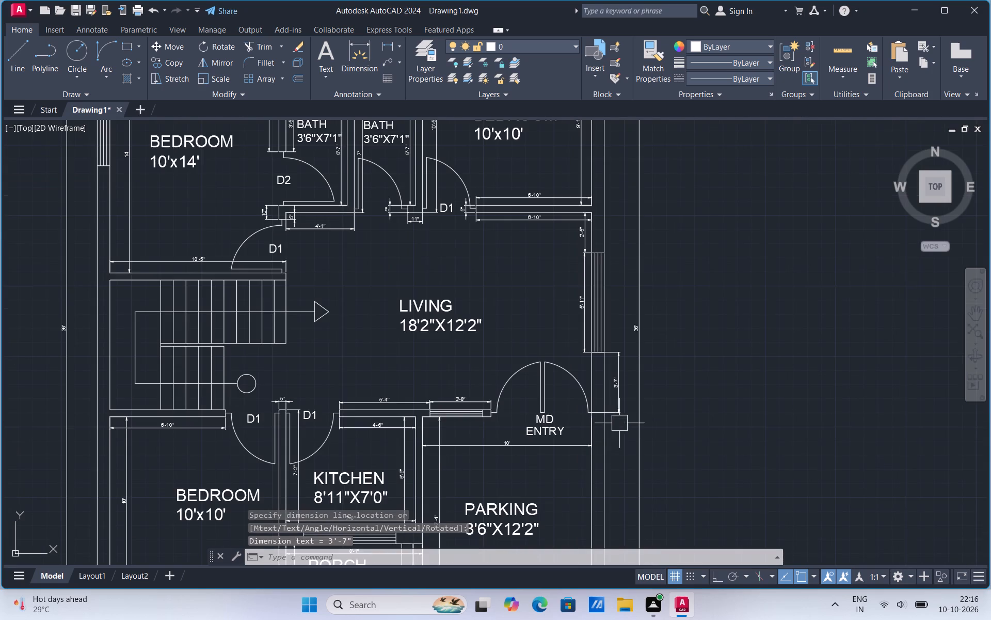
{"action": "scroll", "coordinate": [633, 269], "scroll_direction": "down", "scroll_amount": 1}
{"action": "scroll", "coordinate": [582, 474], "scroll_direction": "up", "scroll_amount": 1}
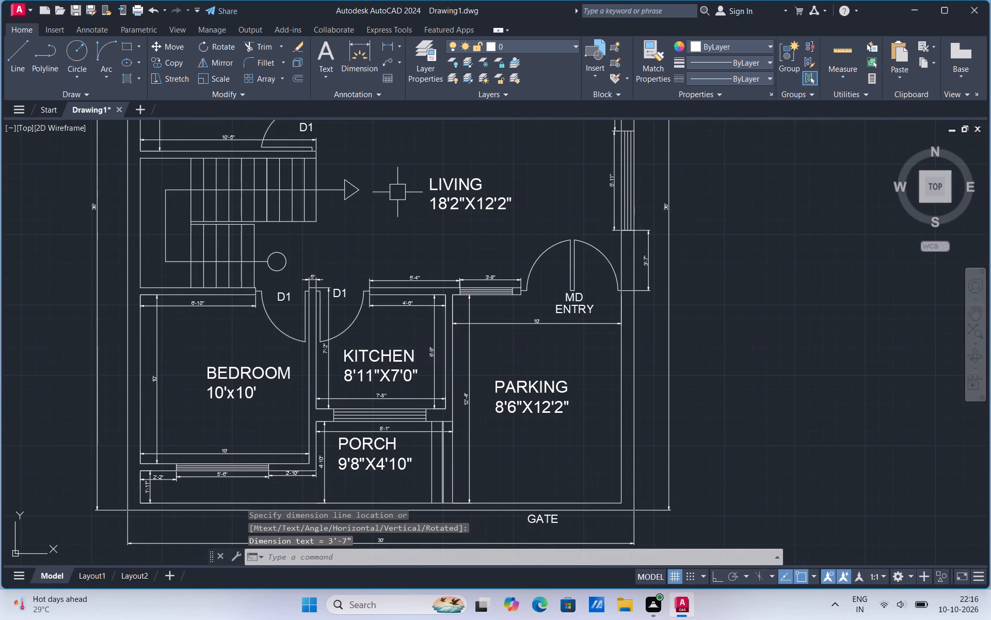
{"action": "left_click", "coordinate": [392, 48]}
{"action": "left_click", "coordinate": [454, 505]}
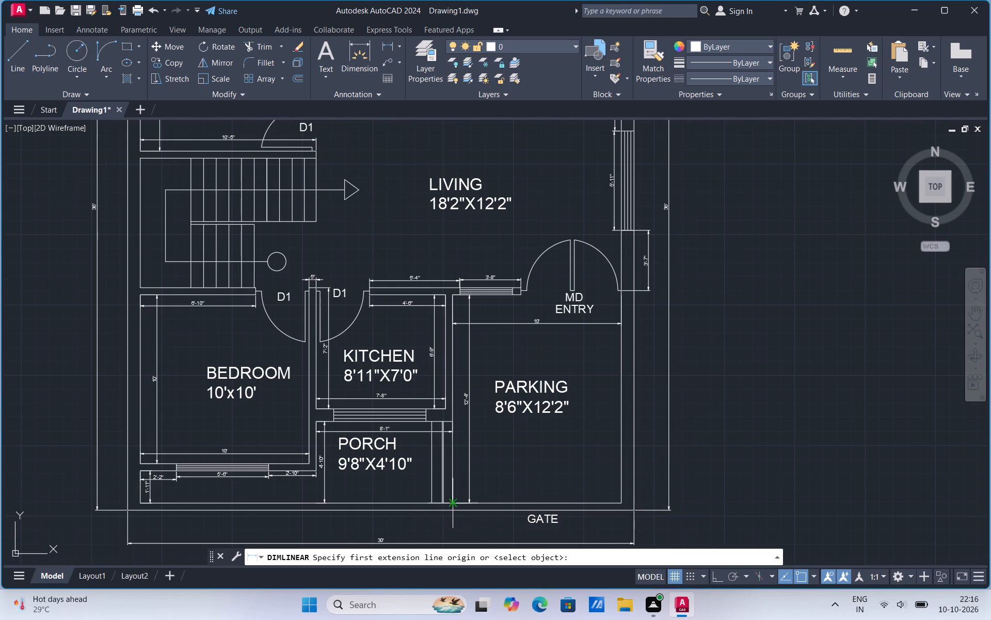
{"action": "left_click", "coordinate": [624, 502]}
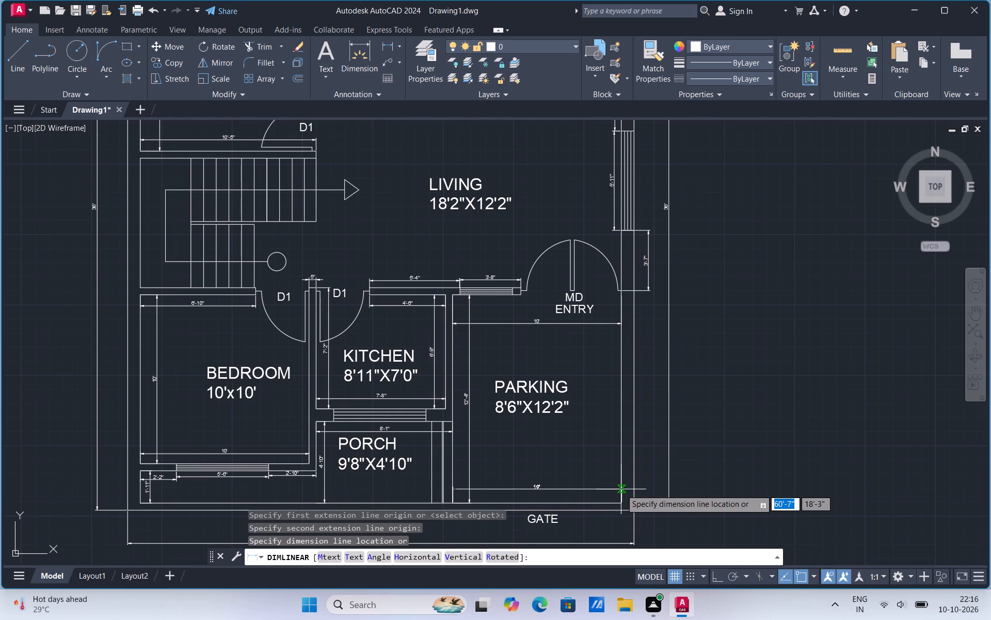
{"action": "left_click", "coordinate": [621, 489]}
Dimension the parking area's east side from the main entry door to the gate edge, with the line just inside the wall.
{"action": "left_click", "coordinate": [385, 47]}
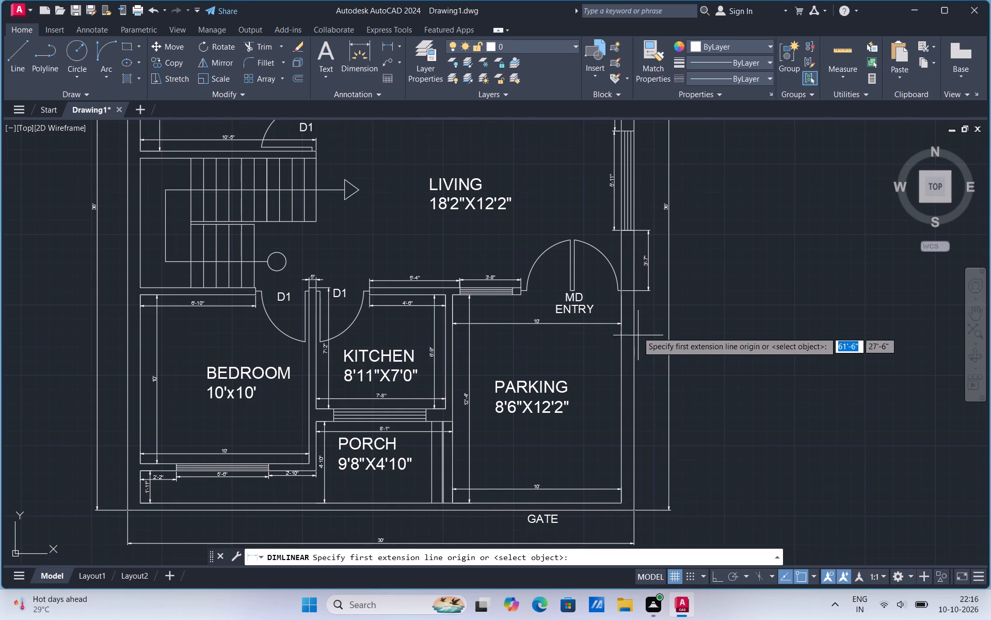
{"action": "left_click", "coordinate": [624, 288]}
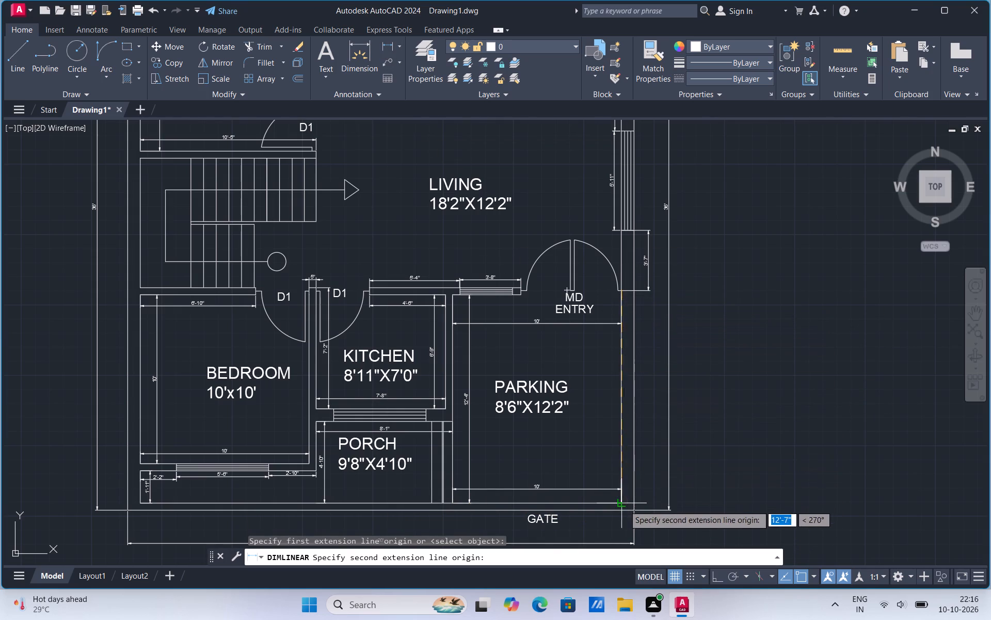
{"action": "left_click", "coordinate": [623, 505]}
{"action": "left_click", "coordinate": [612, 485]}
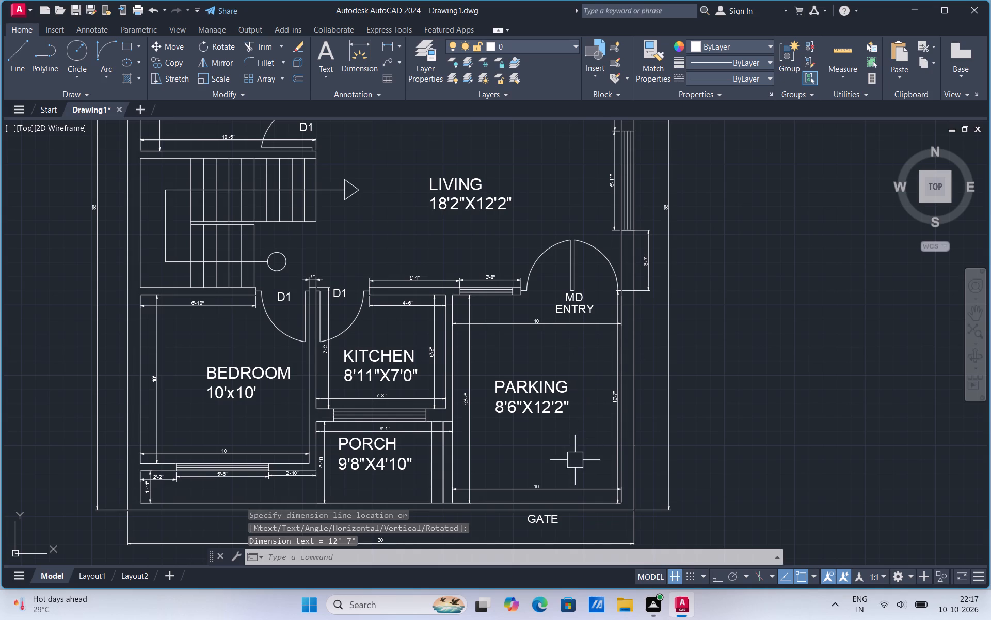
Dimension the staircase's full depth along its west wall between the two bedroom walls, with the line just inside the wall.
{"action": "scroll", "coordinate": [111, 117], "scroll_direction": "up", "scroll_amount": 4}
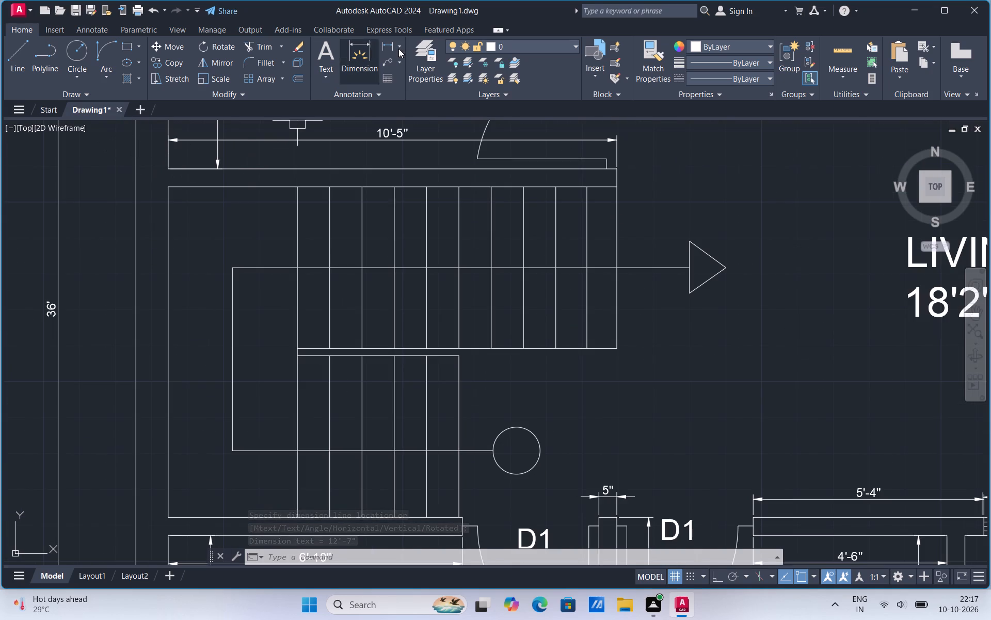
{"action": "left_click", "coordinate": [388, 46]}
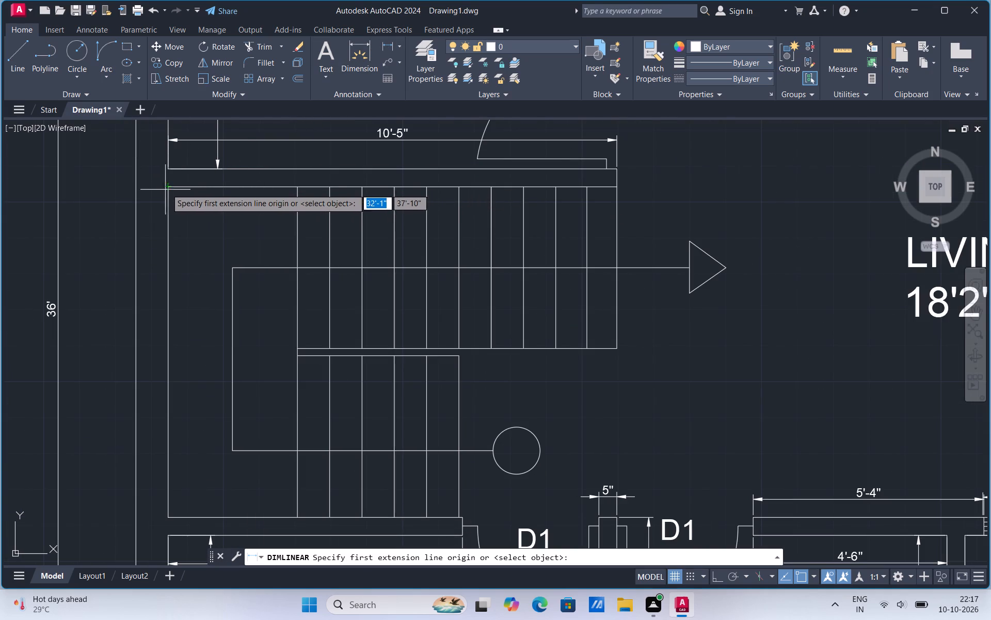
{"action": "left_click", "coordinate": [168, 188]}
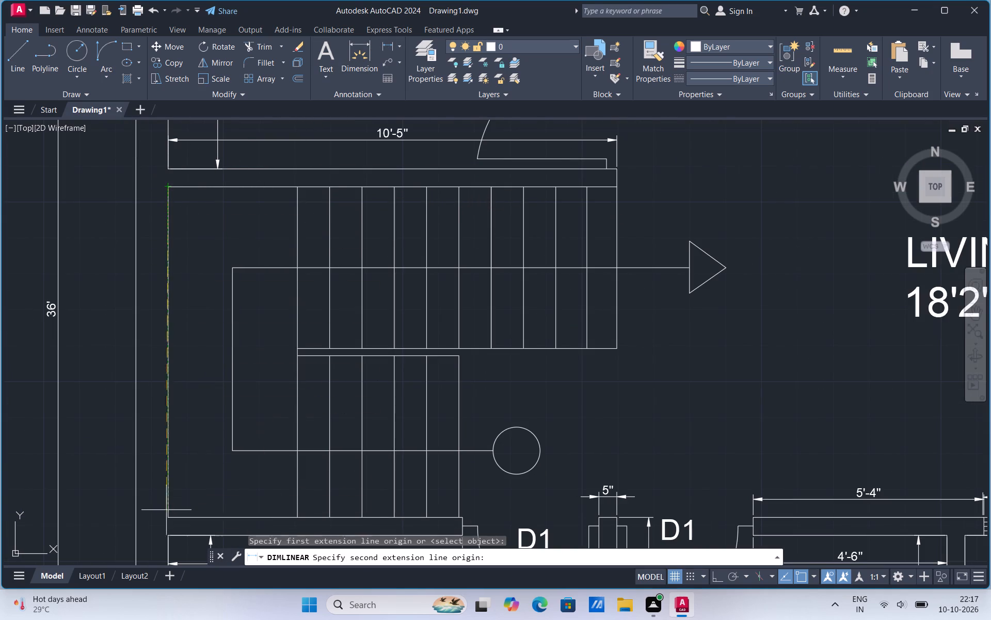
{"action": "left_click", "coordinate": [168, 517]}
{"action": "left_click", "coordinate": [190, 500]}
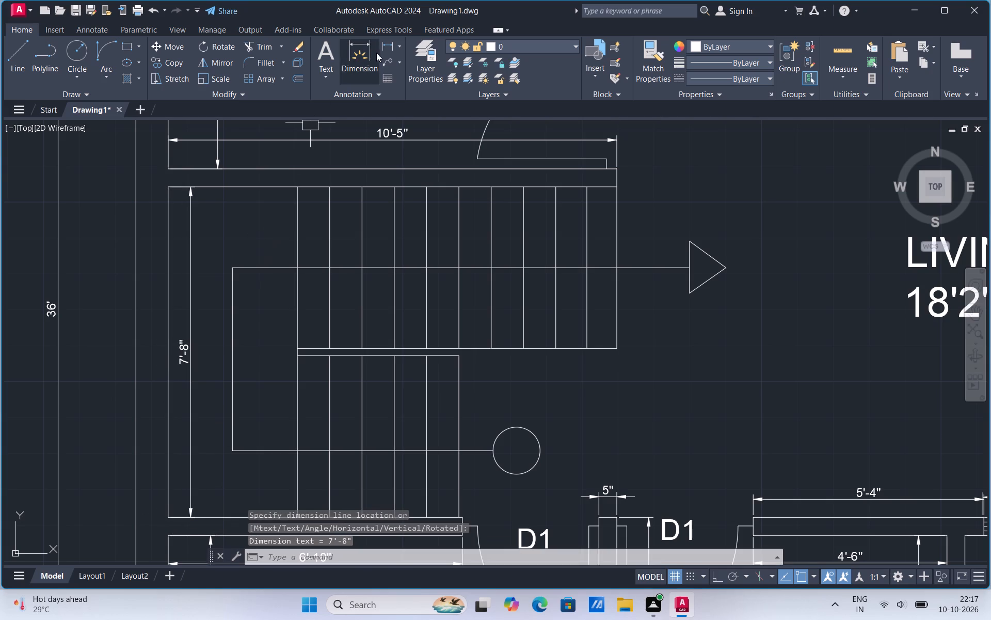
Dimension the length of the upper stair flight's westernmost tread line, with the dimension line just west of it.
{"action": "left_click", "coordinate": [383, 47]}
{"action": "left_click", "coordinate": [294, 189]}
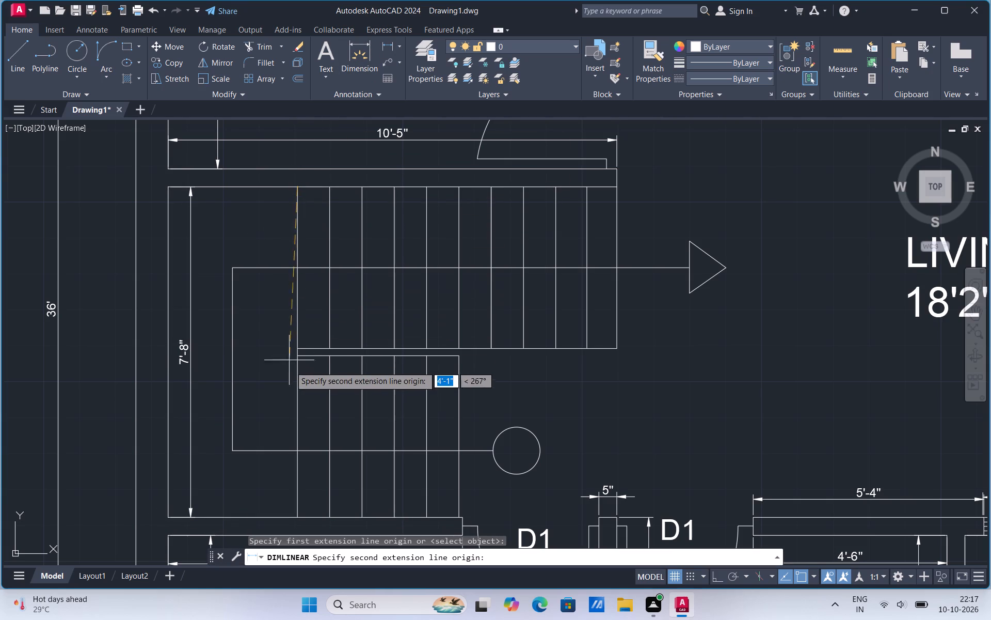
{"action": "left_click", "coordinate": [298, 347]}
{"action": "left_click", "coordinate": [285, 342]}
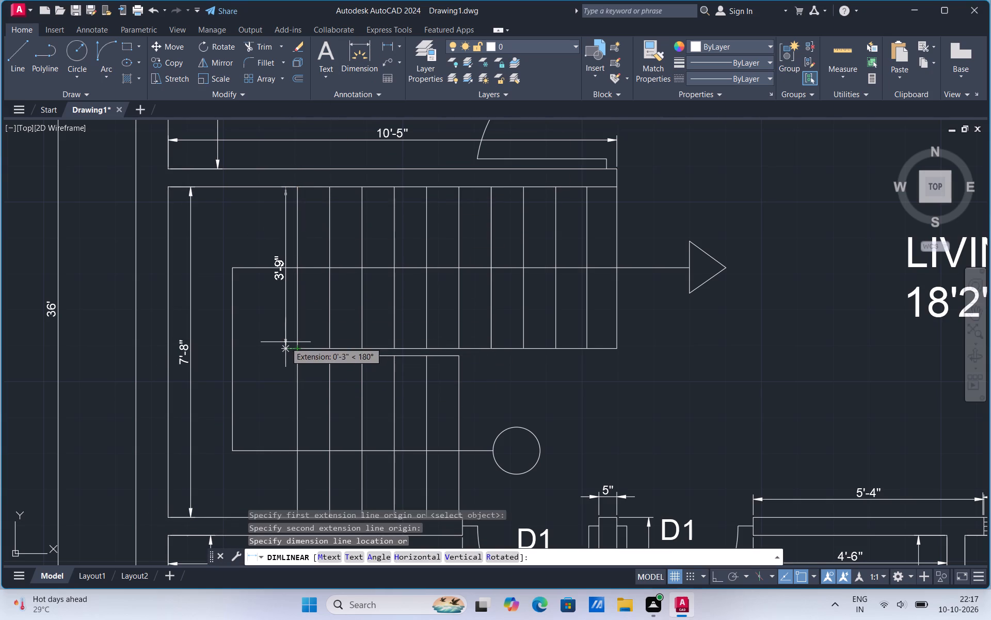
Dimension the length of the upper flight's second tread line from the west, with the dimension line just west of it.
{"action": "left_click", "coordinate": [392, 47]}
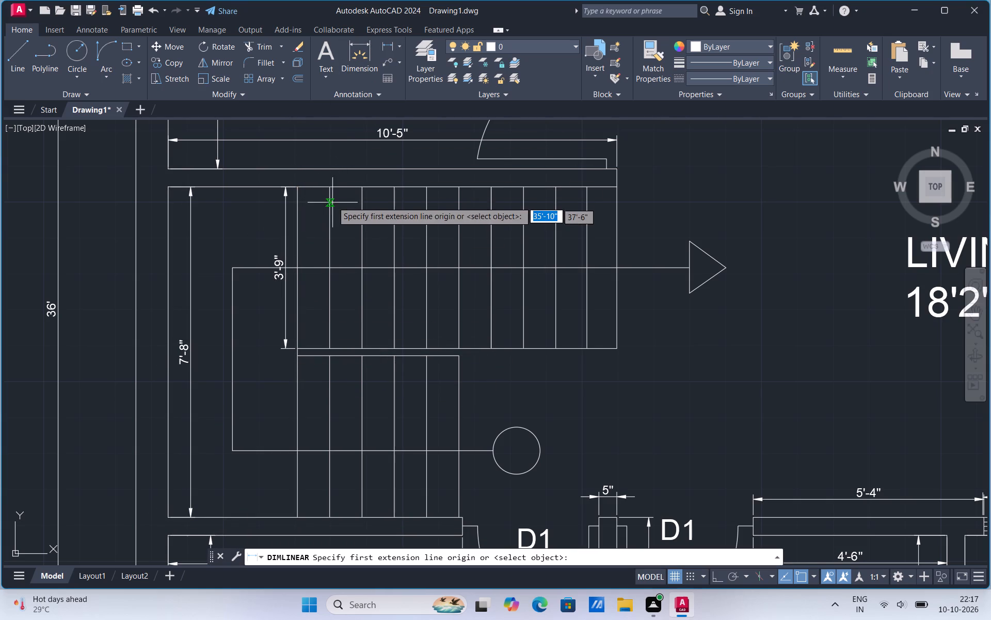
{"action": "left_click", "coordinate": [329, 188]}
{"action": "left_click", "coordinate": [330, 345]}
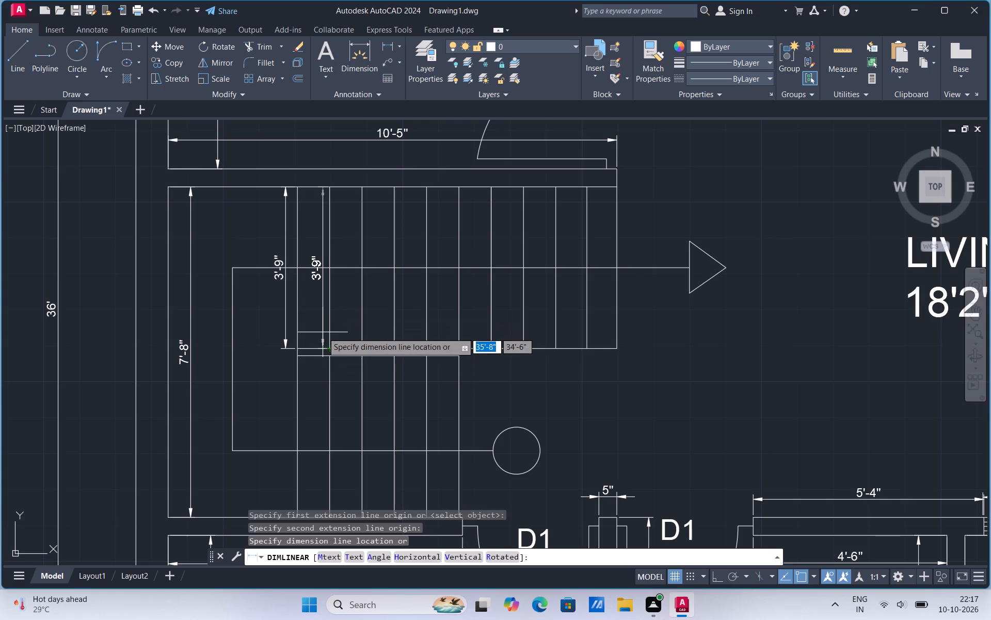
{"action": "left_click", "coordinate": [323, 332]}
Dimension the length of the upper flight's third tread line from the west, with the dimension line directly on it.
{"action": "left_click", "coordinate": [388, 43]}
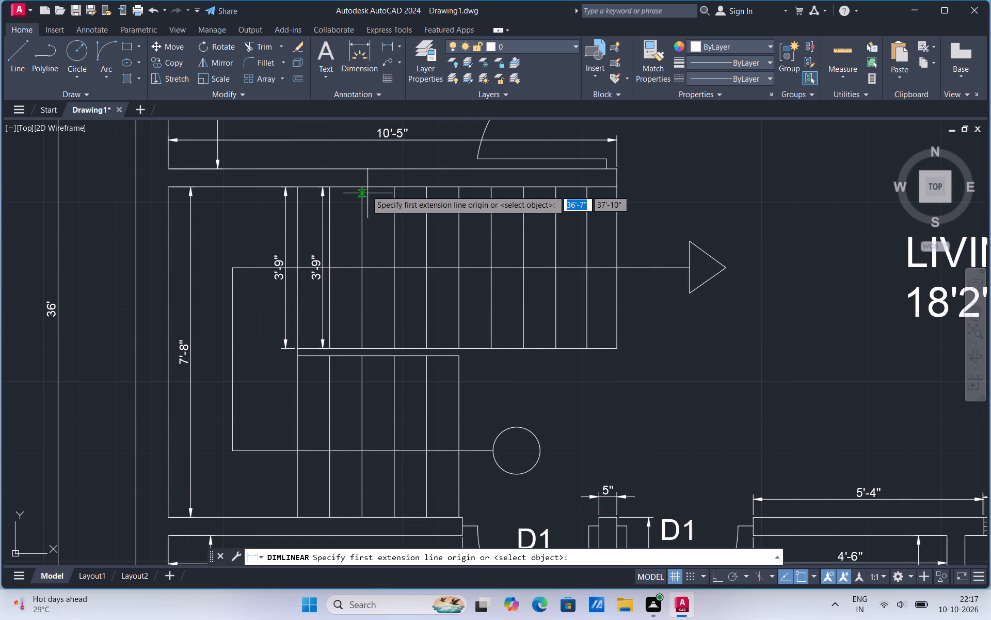
{"action": "left_click", "coordinate": [364, 188]}
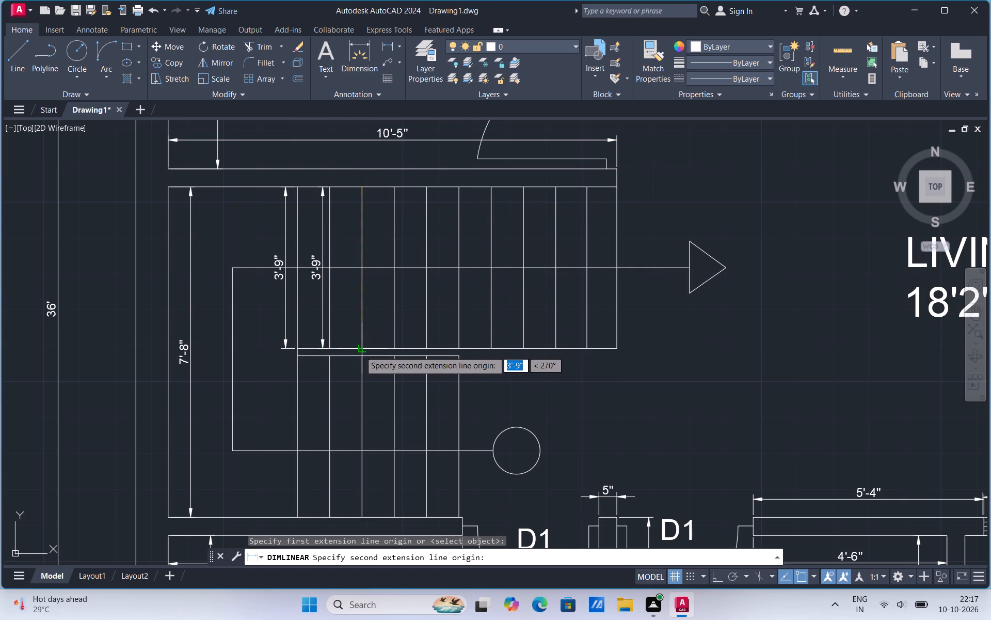
{"action": "left_click", "coordinate": [360, 351]}
{"action": "left_click", "coordinate": [357, 344]}
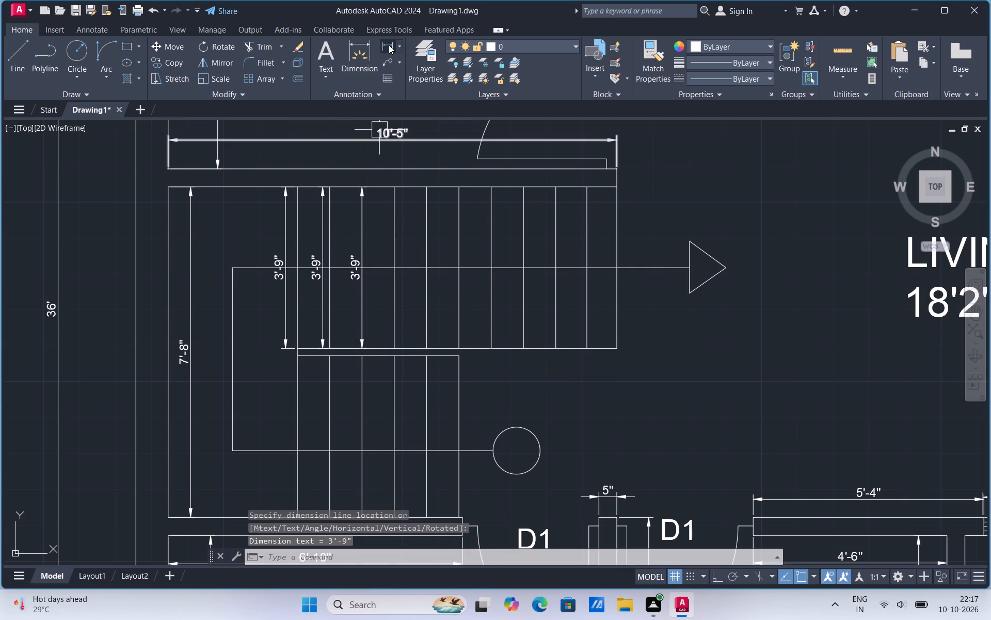
Dimension the length of the upper flight's easternmost tread line, with the dimension line just east of it.
{"action": "left_click", "coordinate": [389, 45]}
{"action": "left_click", "coordinate": [617, 187]}
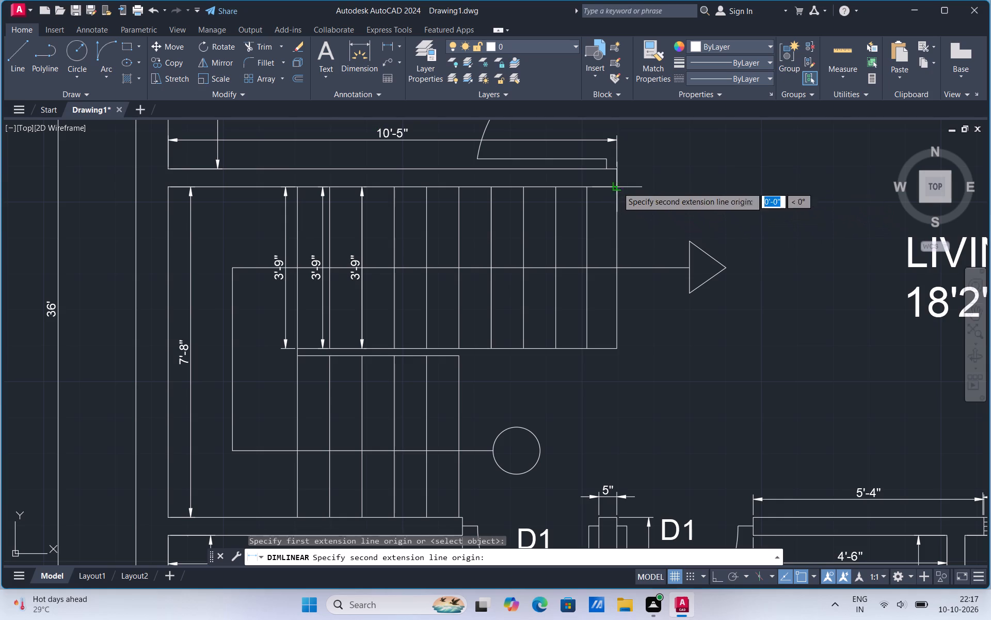
{"action": "left_click", "coordinate": [615, 349]}
{"action": "left_click", "coordinate": [633, 337]}
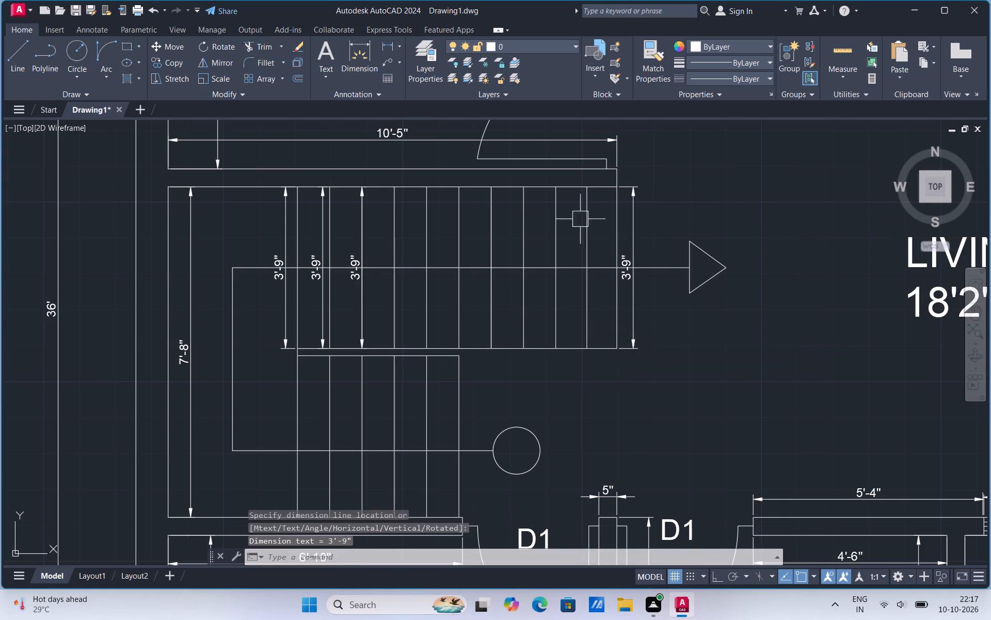
Dimension the length of the upper flight's fourth tread line from the east, with the dimension line just west of it.
{"action": "left_click", "coordinate": [384, 47]}
{"action": "left_click", "coordinate": [525, 188]}
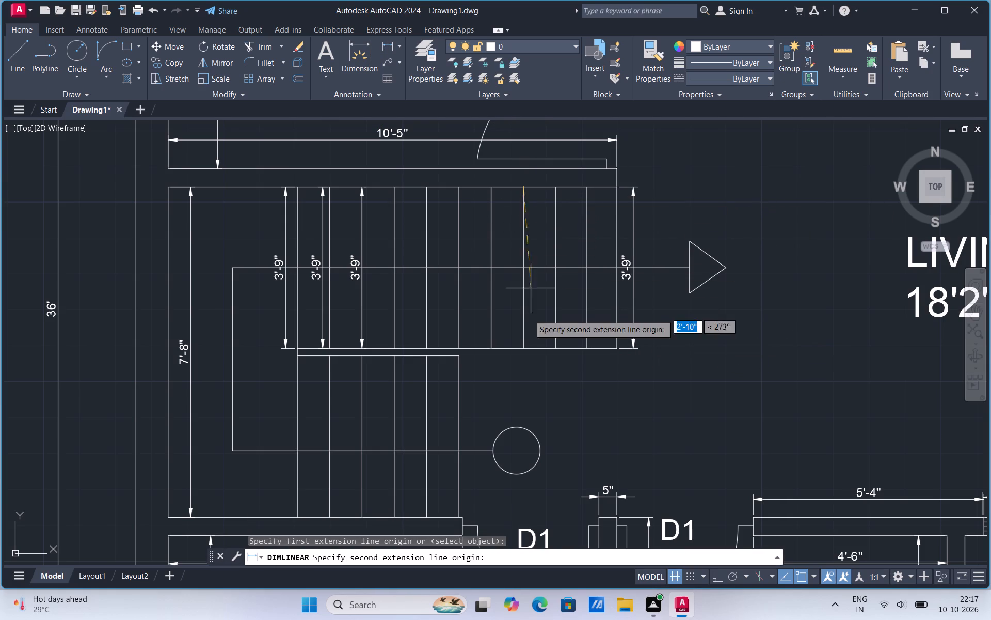
{"action": "left_click", "coordinate": [523, 348]}
{"action": "left_click", "coordinate": [517, 340]}
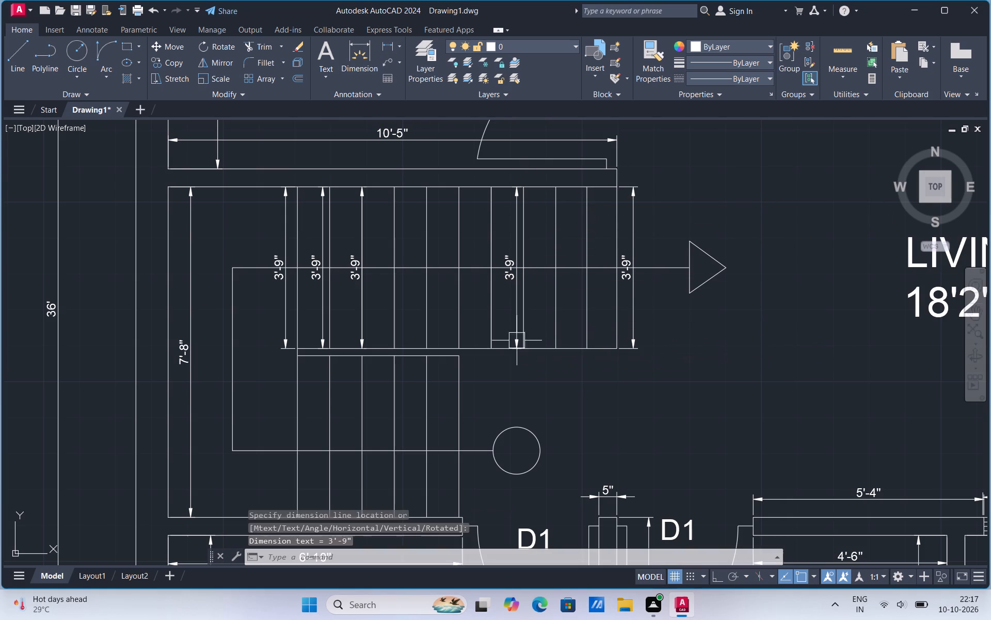
Dimension the length of the upper flight's fourth tread line from the west, with the dimension line just west of it.
{"action": "left_click", "coordinate": [385, 48]}
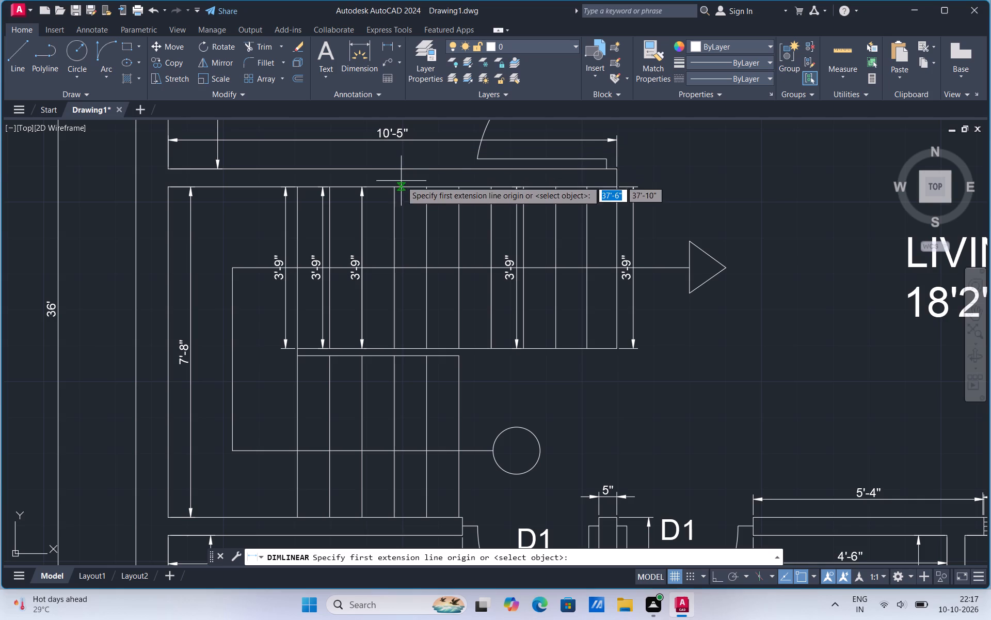
{"action": "left_click", "coordinate": [396, 187]}
{"action": "left_click", "coordinate": [397, 346]}
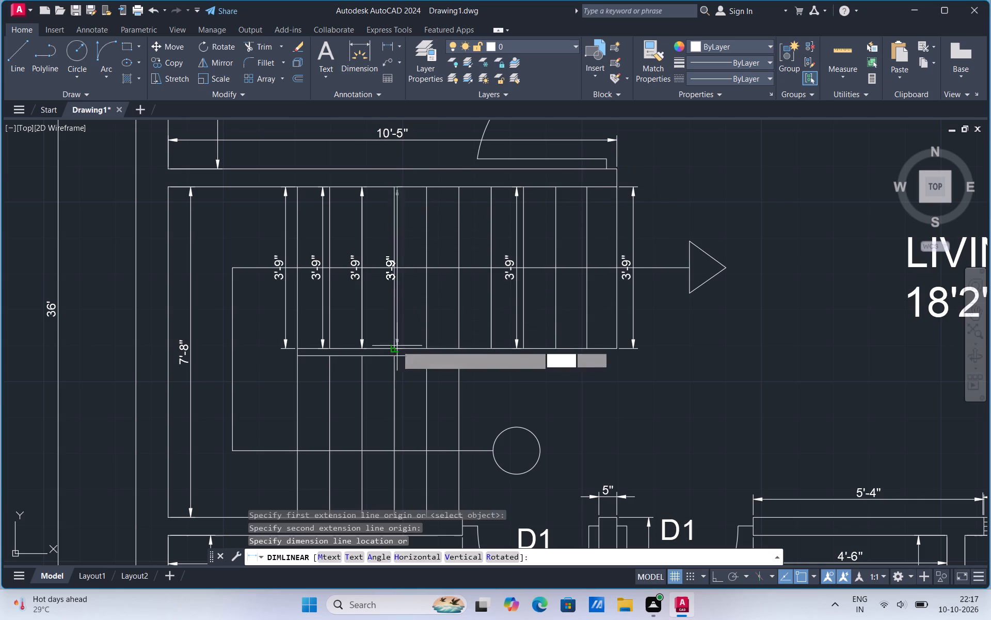
{"action": "left_click", "coordinate": [386, 336]}
Dimension the length of the upper flight's fifth tread line from the west, with the dimension line just west of it.
{"action": "left_click", "coordinate": [388, 45]}
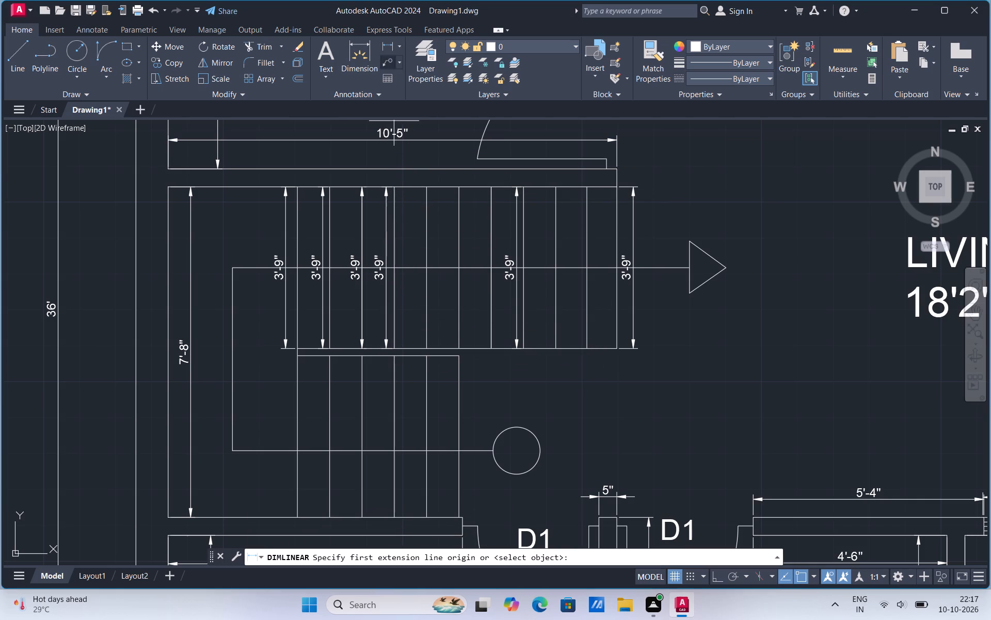
{"action": "left_click", "coordinate": [425, 189]}
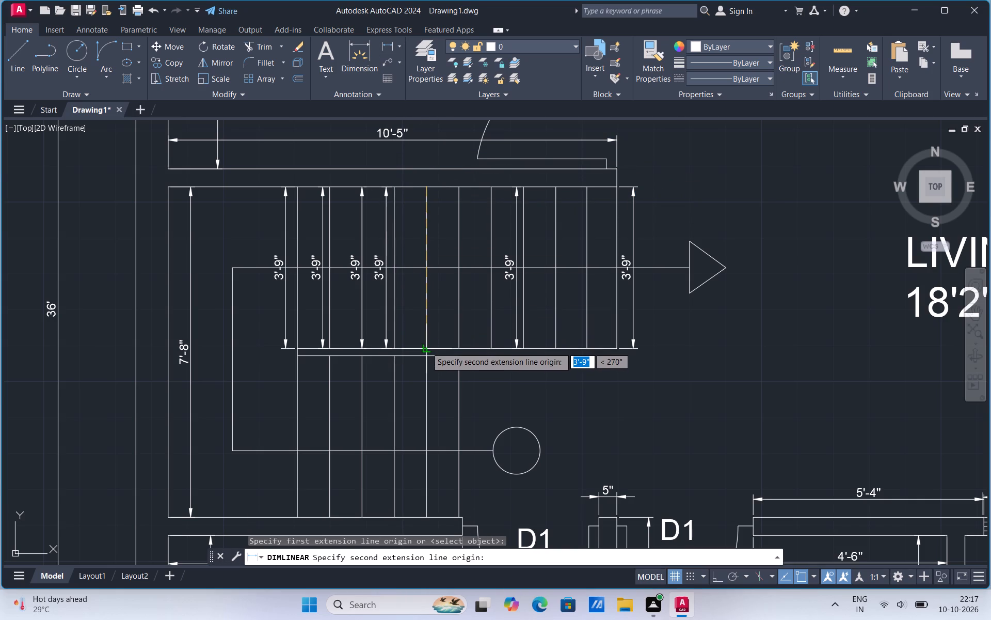
{"action": "left_click", "coordinate": [426, 347]}
{"action": "left_click", "coordinate": [420, 339]}
Dimension the length of the upper flight's sixth tread line from the west, with the dimension line just west of it.
{"action": "left_click", "coordinate": [387, 41]}
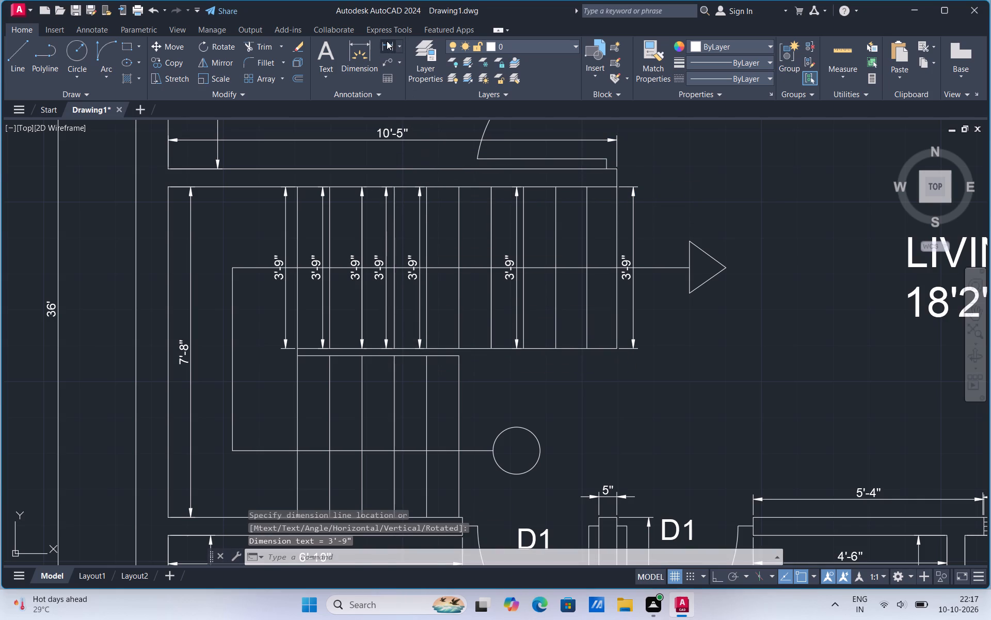
{"action": "left_click", "coordinate": [459, 188]}
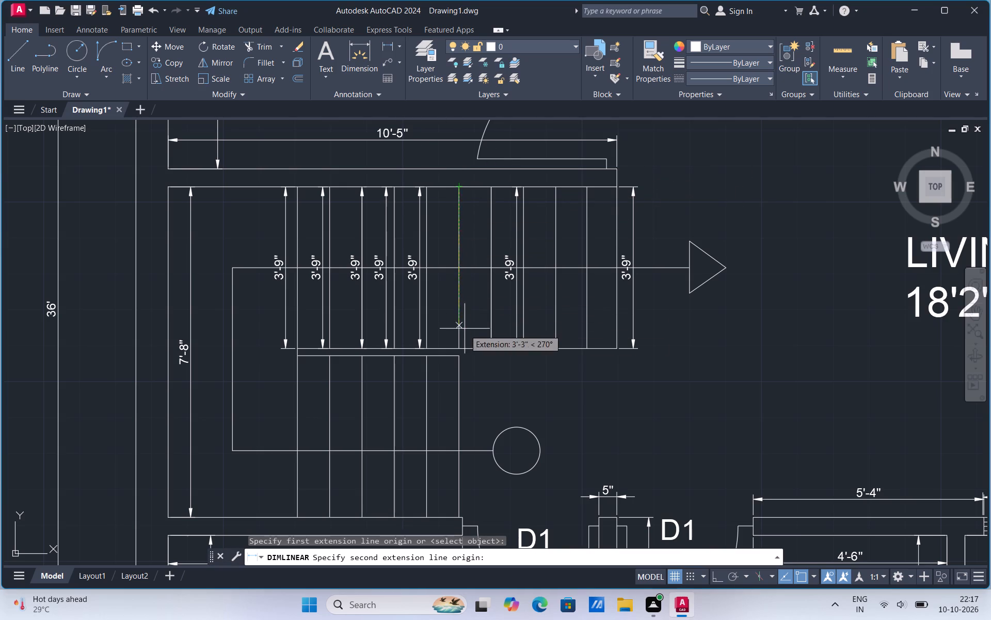
{"action": "left_click", "coordinate": [460, 348]}
{"action": "left_click", "coordinate": [449, 339]}
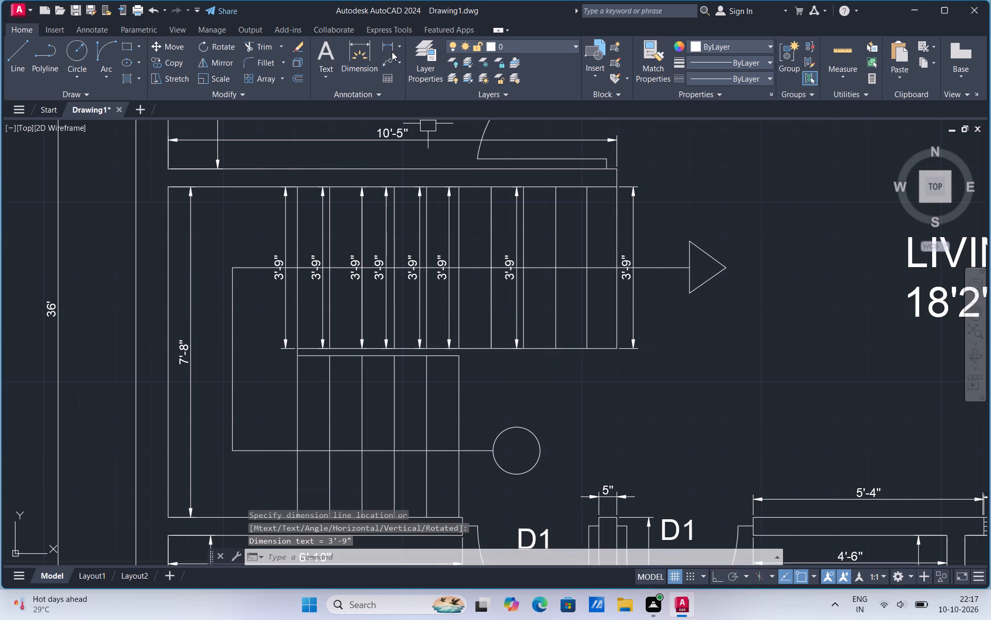
Dimension the length of the upper flight's third tread line from the east, with the dimension line just west of it.
{"action": "left_click", "coordinate": [390, 51]}
{"action": "left_click", "coordinate": [556, 185]}
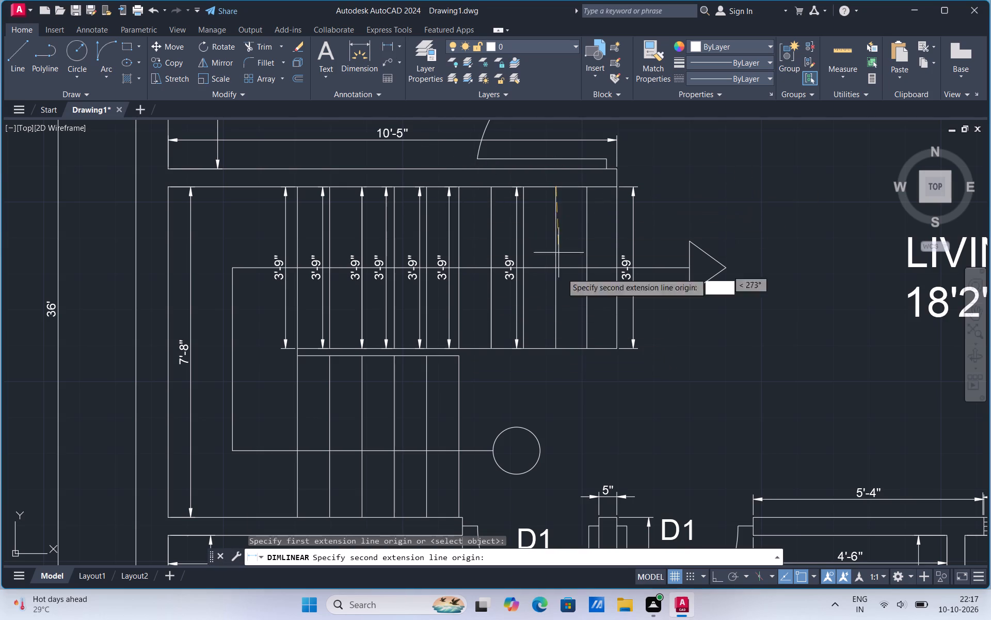
{"action": "left_click", "coordinate": [555, 348]}
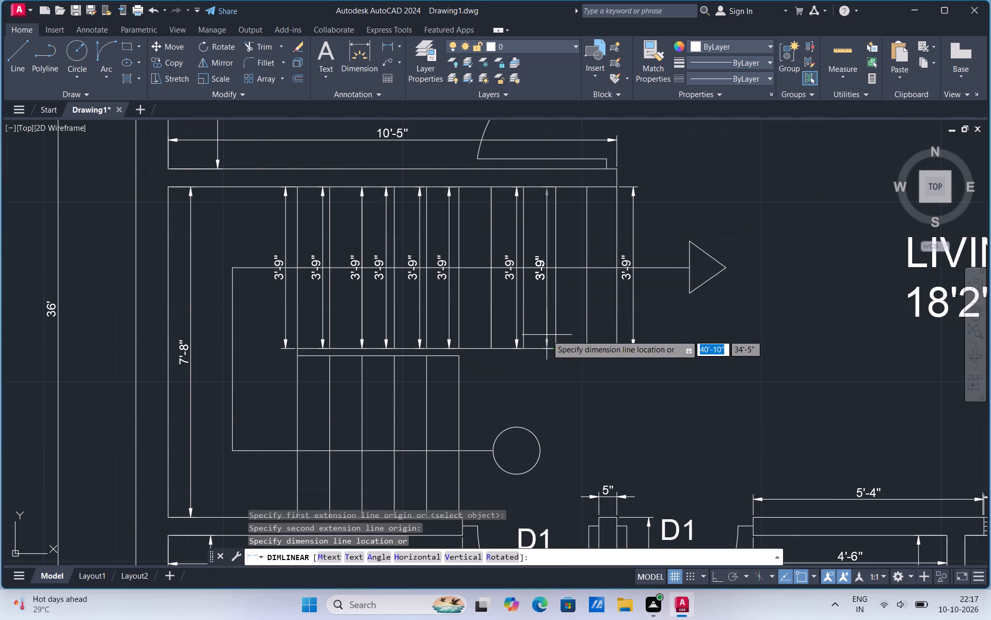
{"action": "left_click", "coordinate": [547, 335]}
Dimension the length of the upper flight's fifth tread line from the east, with the dimension line just west of it.
{"action": "left_click", "coordinate": [390, 50]}
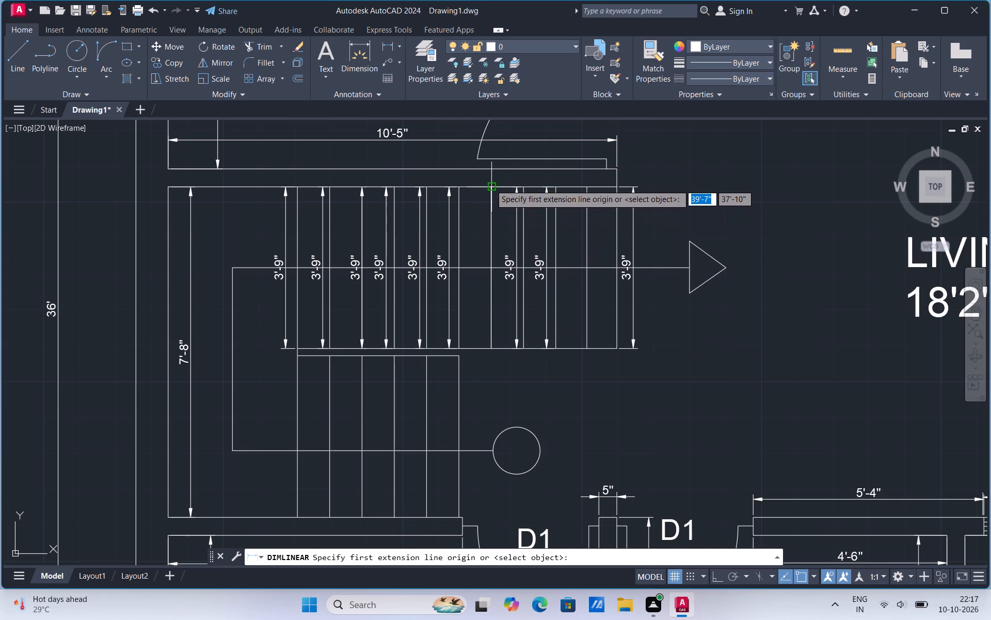
{"action": "left_click", "coordinate": [490, 184]}
{"action": "left_click", "coordinate": [490, 348]}
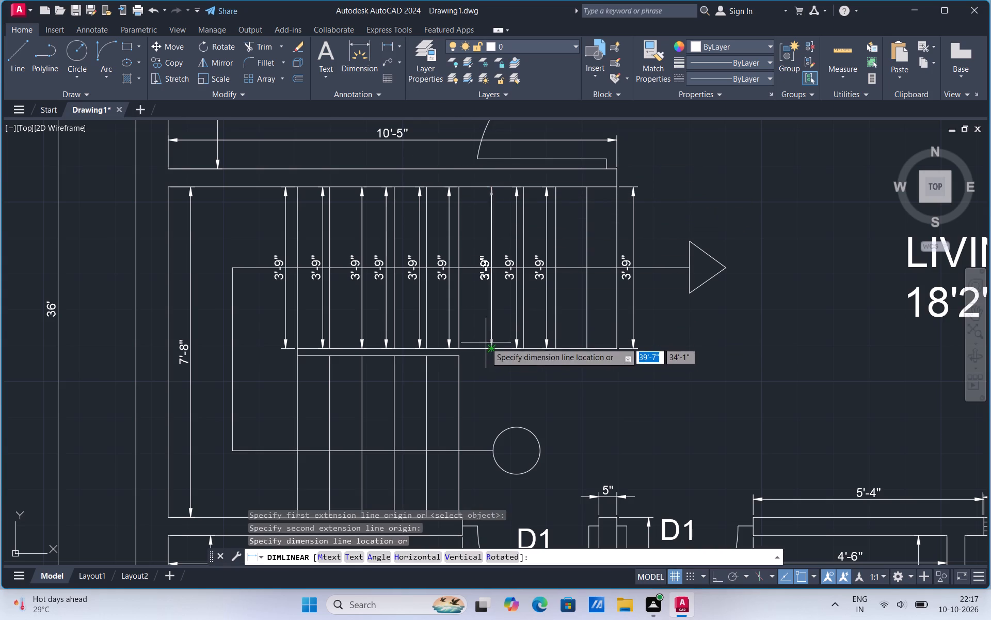
{"action": "left_click", "coordinate": [482, 339]}
Dimension the length of the upper flight's second tread line from the east, with the dimension line along the tread line.
{"action": "left_click", "coordinate": [387, 46]}
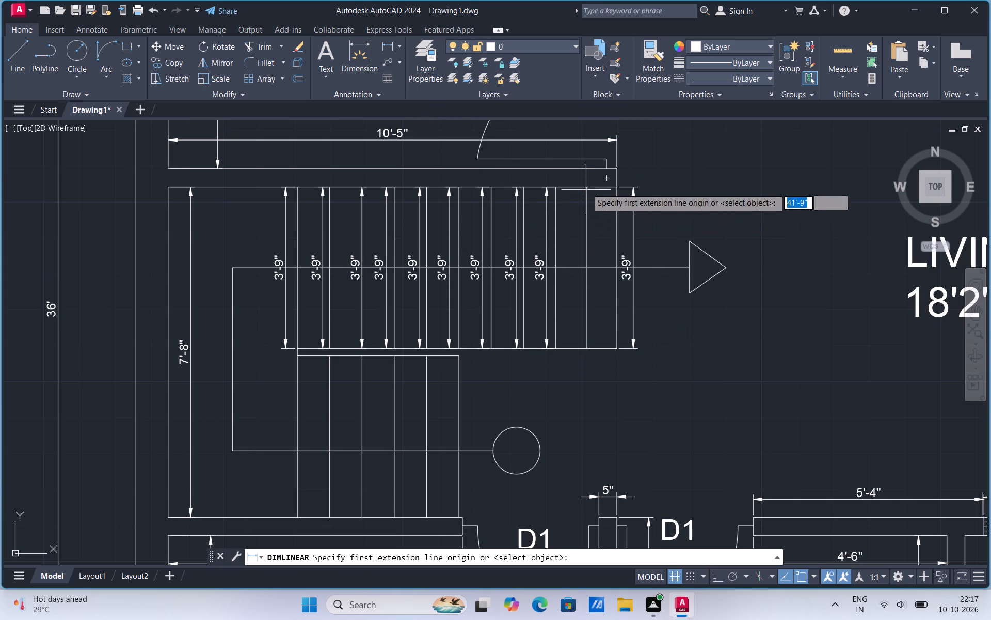
{"action": "left_click", "coordinate": [588, 185]}
{"action": "left_click", "coordinate": [585, 351]}
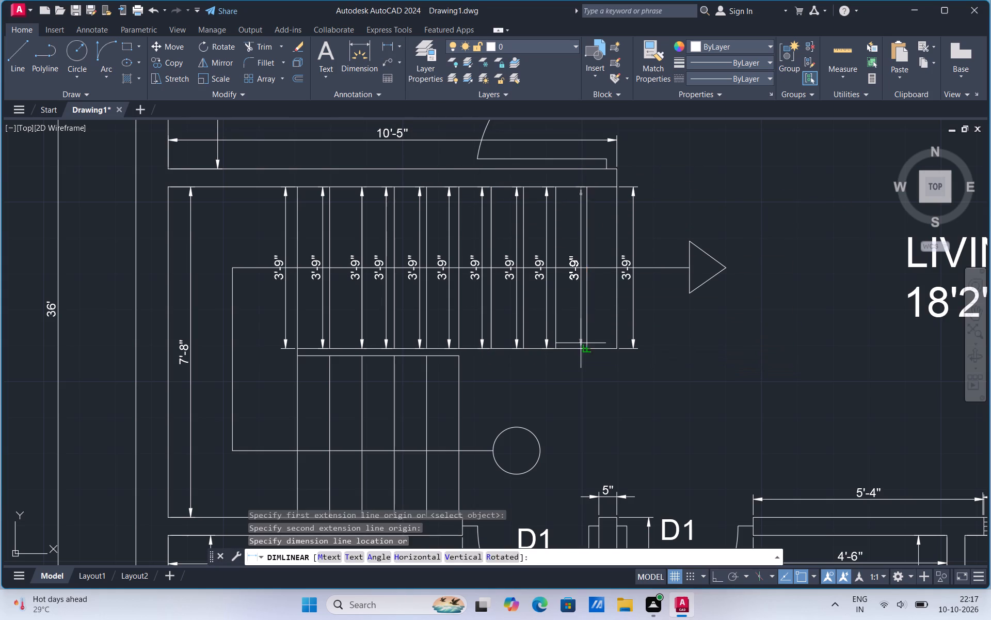
{"action": "left_click", "coordinate": [581, 343]}
Dimension the length of the lower flight's westernmost tread line, with the dimension line just west of it.
{"action": "left_click", "coordinate": [388, 48]}
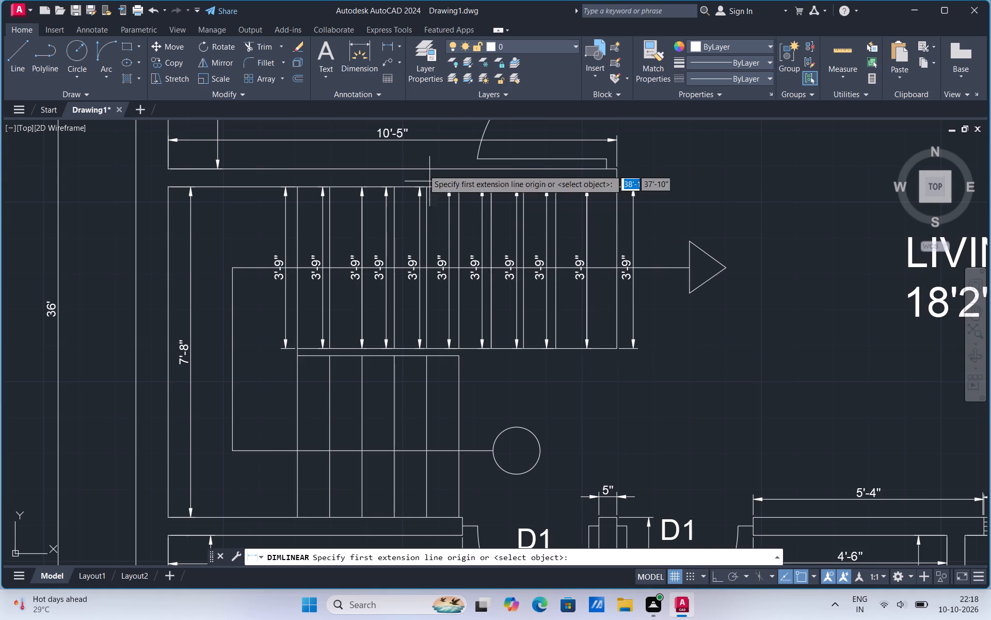
{"action": "scroll", "coordinate": [234, 287], "scroll_direction": "down", "scroll_amount": 1}
{"action": "scroll", "coordinate": [251, 399], "scroll_direction": "up", "scroll_amount": 2}
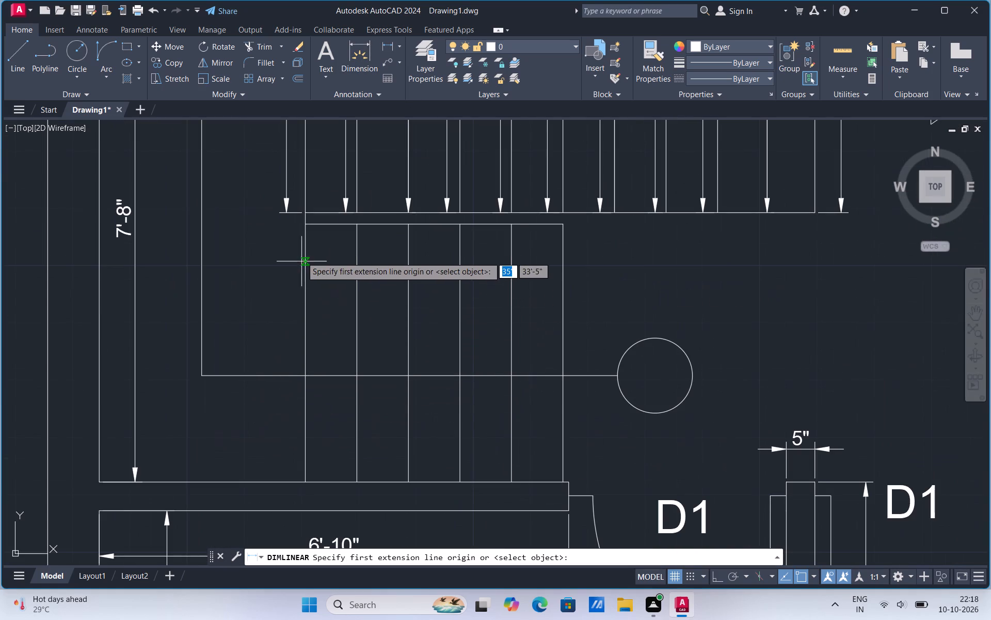
{"action": "left_click", "coordinate": [305, 224]}
{"action": "left_click", "coordinate": [306, 482]}
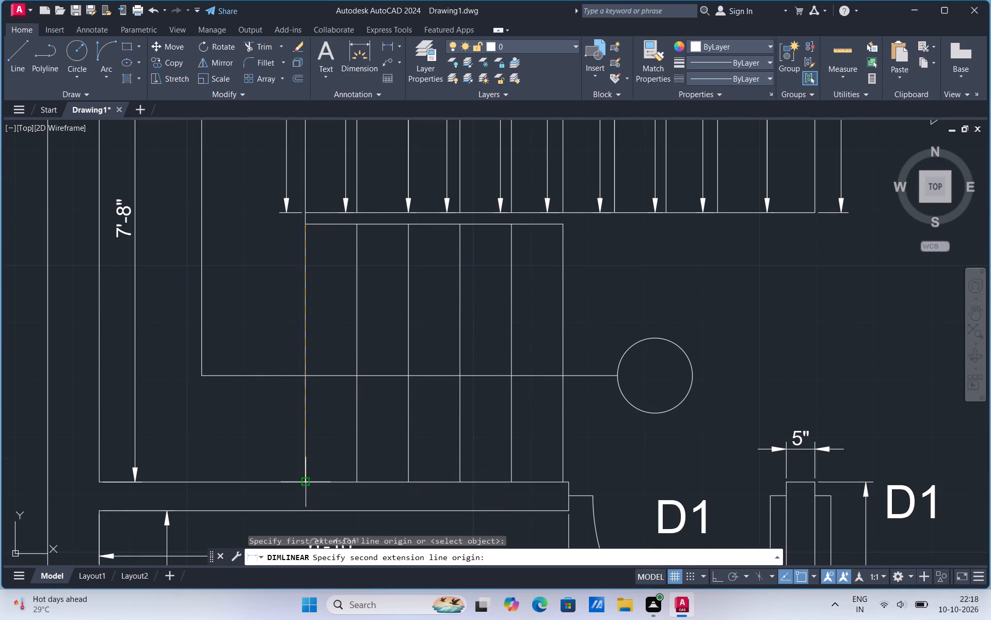
{"action": "left_click", "coordinate": [290, 473]}
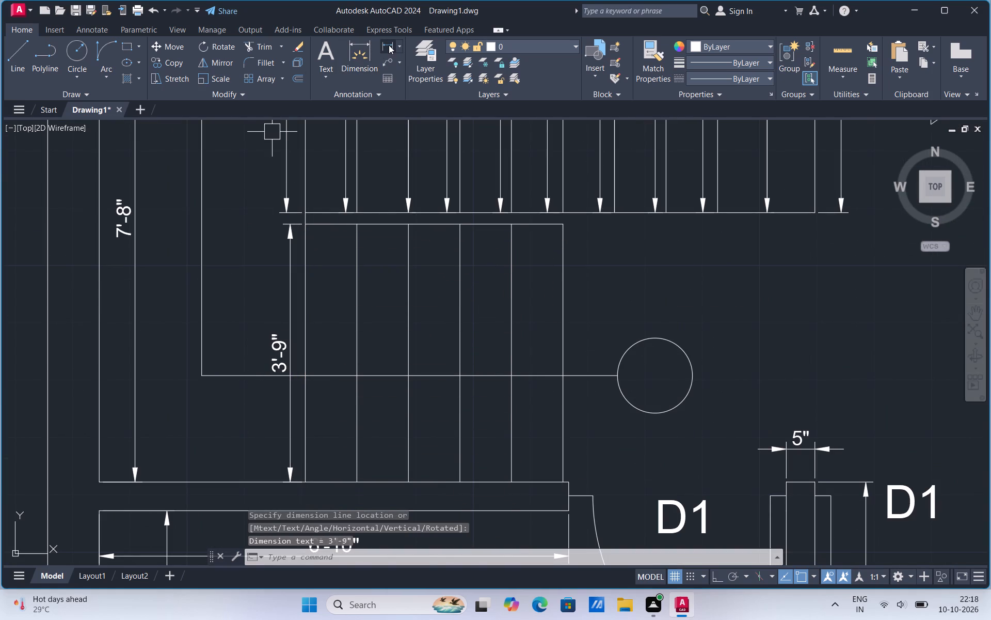
Dimension the length of the lower flight's second tread line from the west, with the dimension line just west of it.
{"action": "left_click", "coordinate": [389, 45]}
{"action": "left_click", "coordinate": [358, 225]}
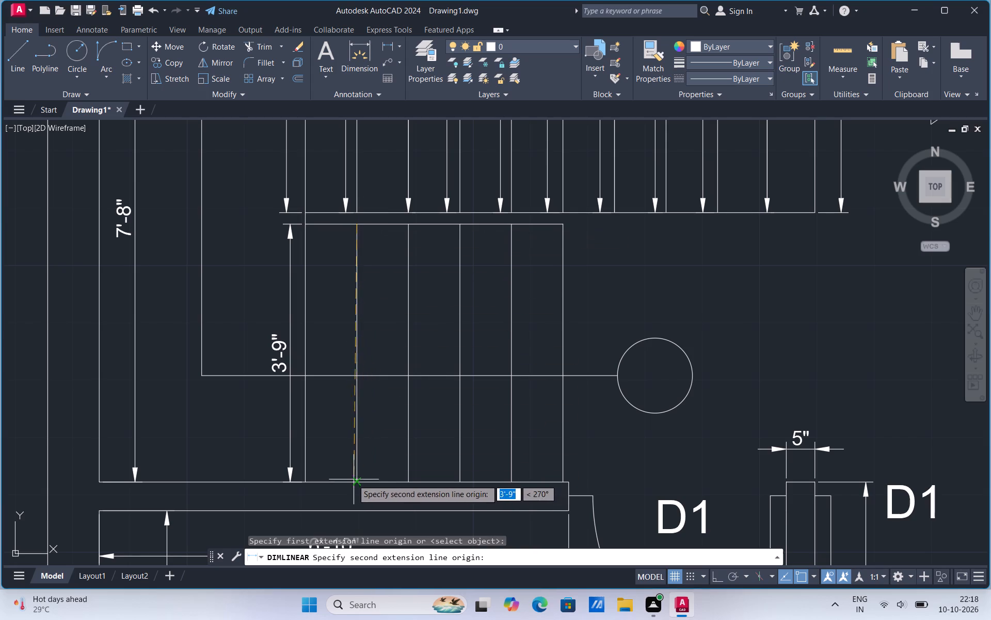
{"action": "left_click", "coordinate": [356, 481]}
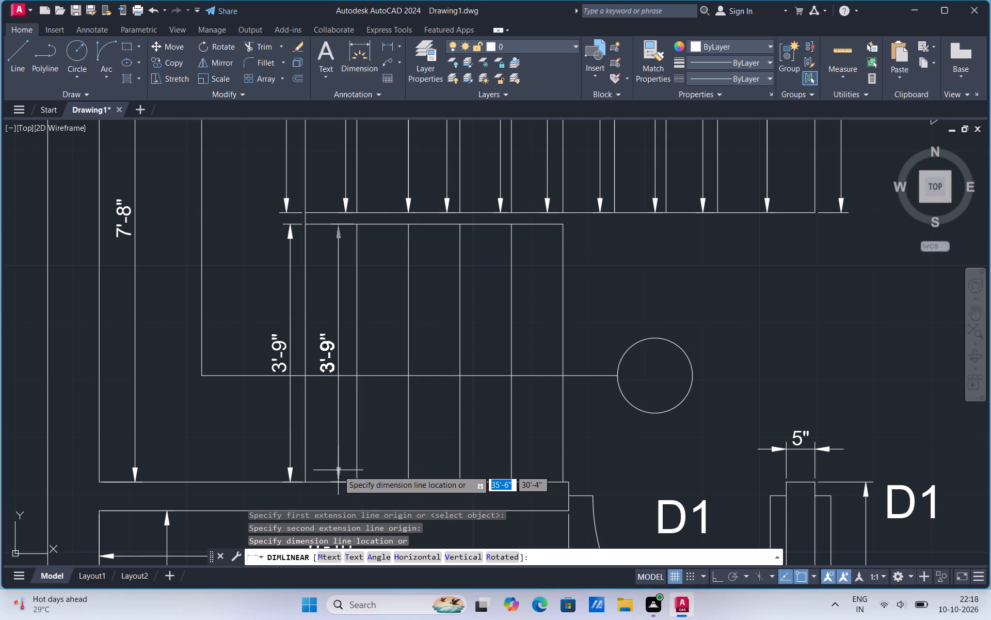
{"action": "left_click", "coordinate": [341, 470]}
Dimension the length of the lower flight's third tread line from the west, with the dimension line just west of it.
{"action": "left_click", "coordinate": [386, 44]}
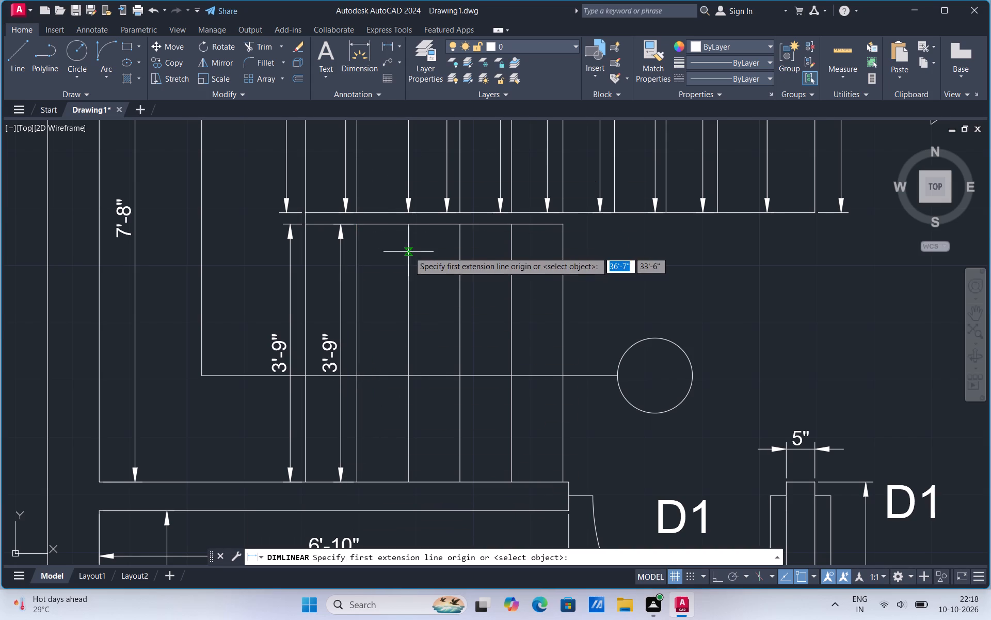
{"action": "left_click", "coordinate": [410, 224]}
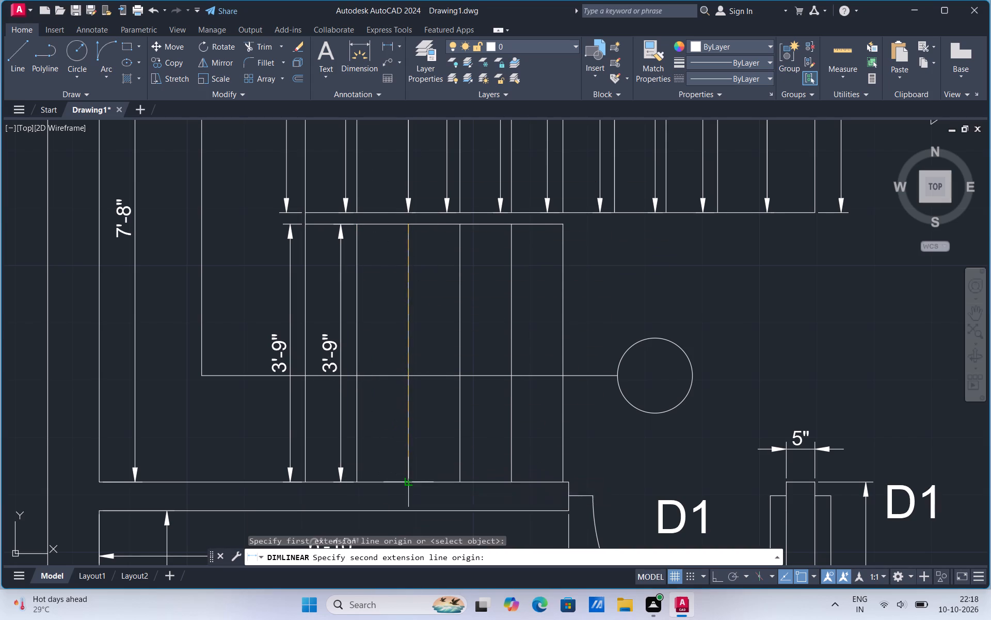
{"action": "left_click", "coordinate": [411, 485]}
{"action": "left_click", "coordinate": [397, 472]}
Dimension the length of the lower flight's fourth tread line from the west, with the dimension line just west of it.
{"action": "left_click", "coordinate": [388, 45]}
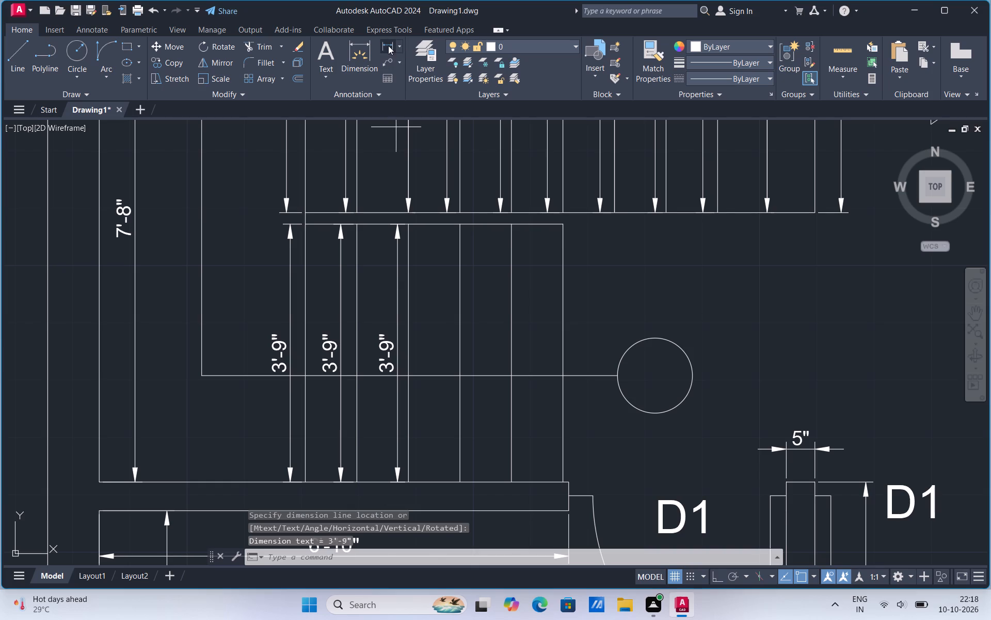
{"action": "left_click", "coordinate": [458, 226]}
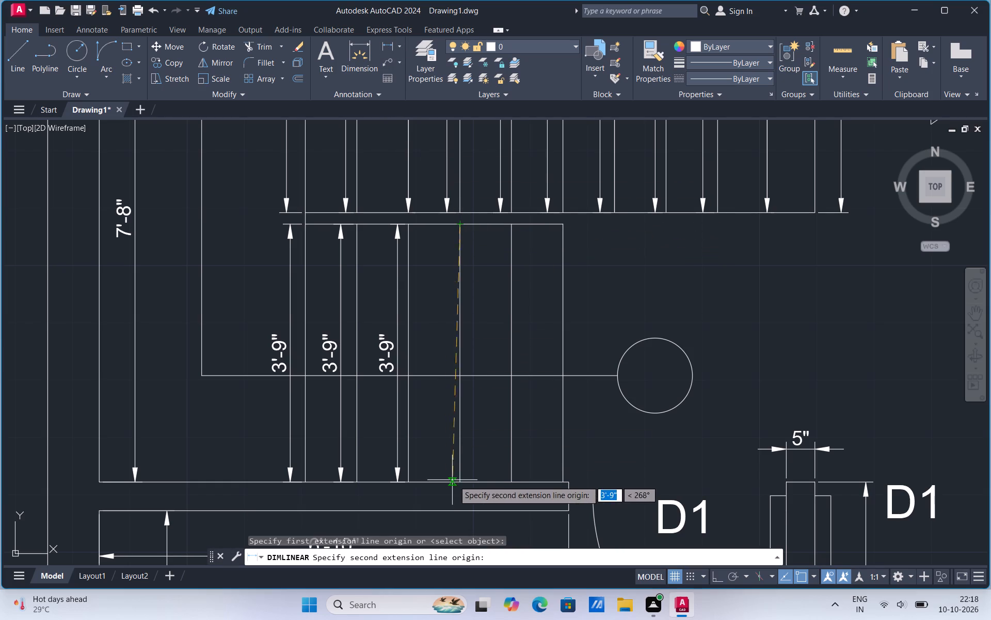
{"action": "left_click", "coordinate": [462, 483]}
{"action": "left_click", "coordinate": [448, 468]}
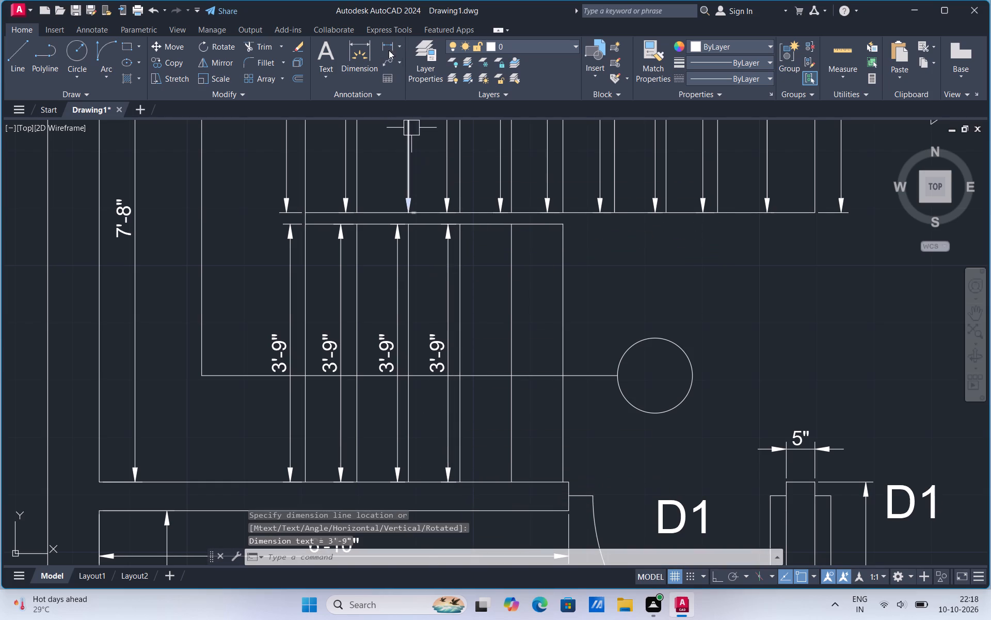
Dimension the length of the lower flight's fifth tread line from the west, with the dimension line just west of it.
{"action": "left_click", "coordinate": [390, 44]}
{"action": "left_click", "coordinate": [510, 219]}
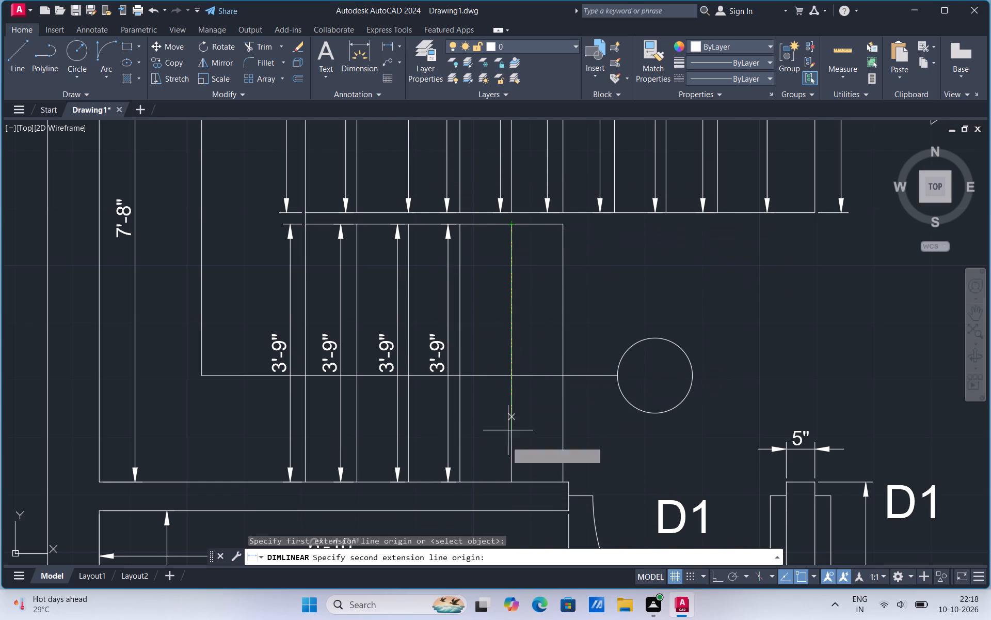
{"action": "left_click", "coordinate": [512, 482]}
{"action": "left_click", "coordinate": [500, 474]}
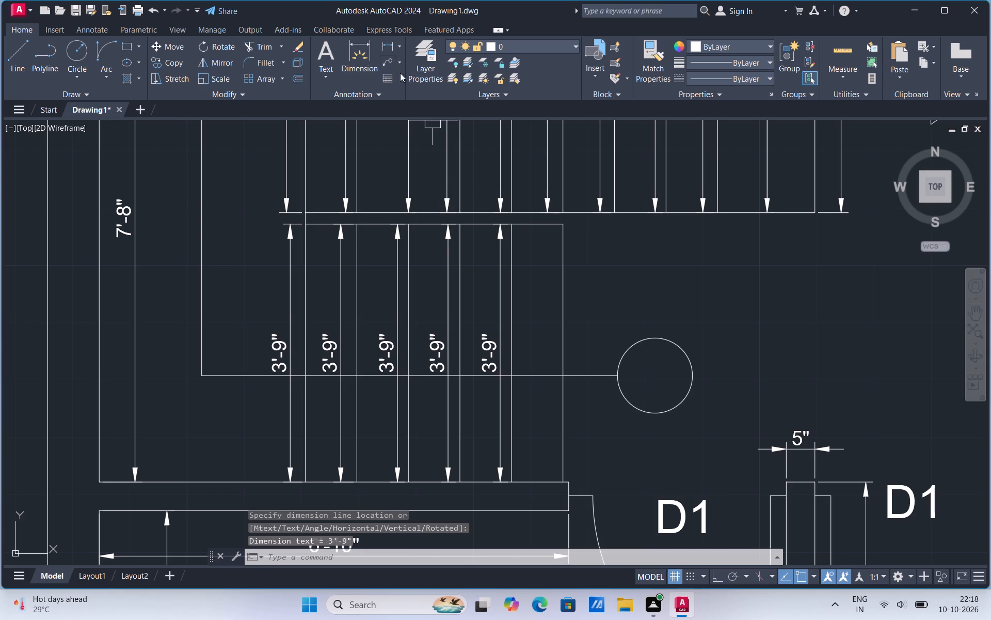
Dimension the length of the lower flight's easternmost tread line, with the dimension line just west of it.
{"action": "left_click", "coordinate": [387, 49]}
{"action": "left_click", "coordinate": [562, 226]}
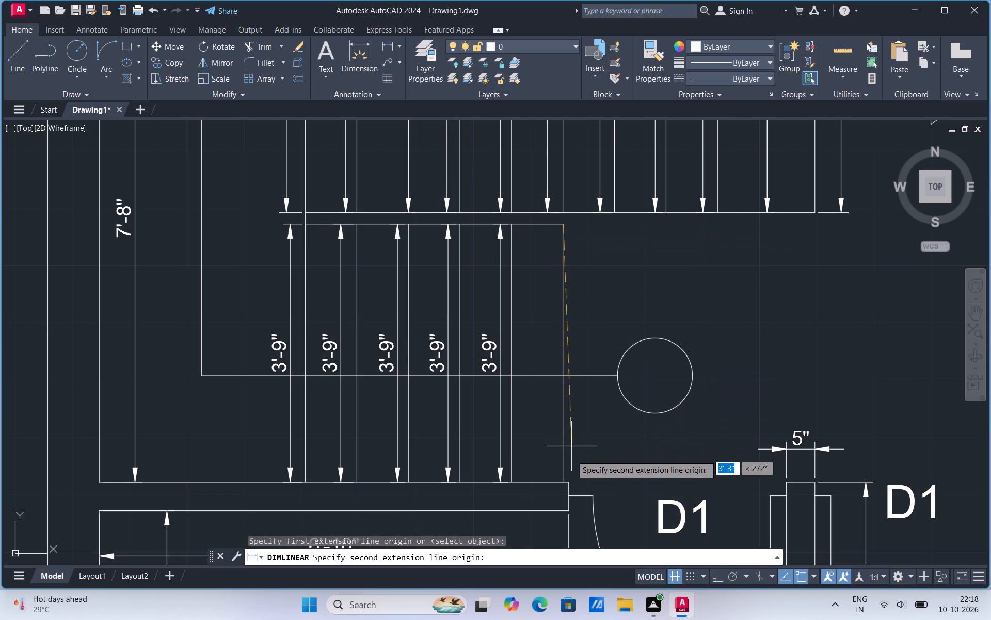
{"action": "left_click", "coordinate": [561, 484]}
{"action": "left_click", "coordinate": [550, 476]}
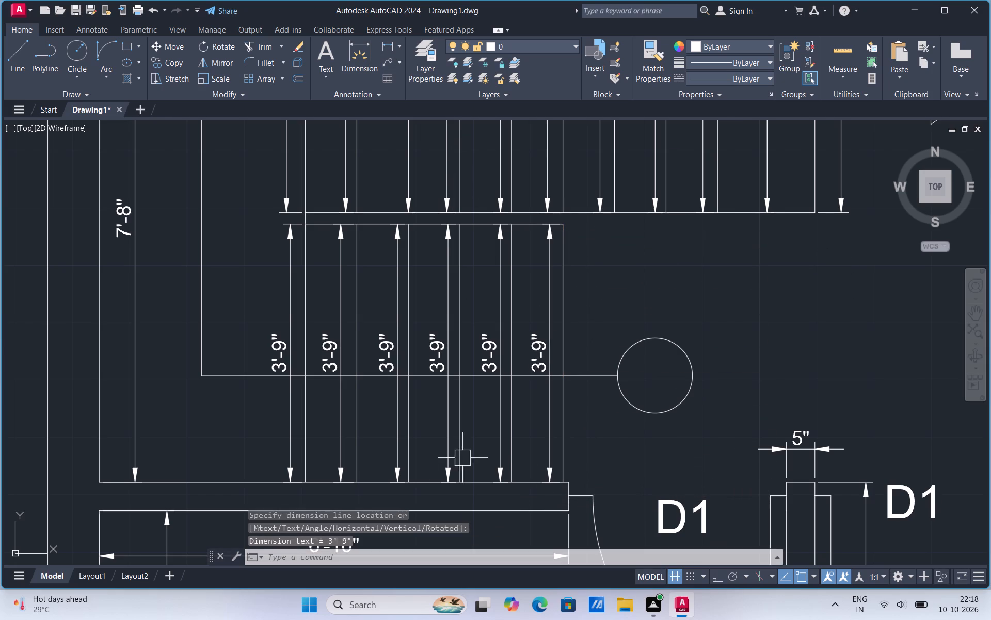
Dimension the inner length of the stairwell's north wall horizontally, with the dimension line just south of the wall across the treads.
{"action": "scroll", "coordinate": [284, 457], "scroll_direction": "down", "scroll_amount": 2}
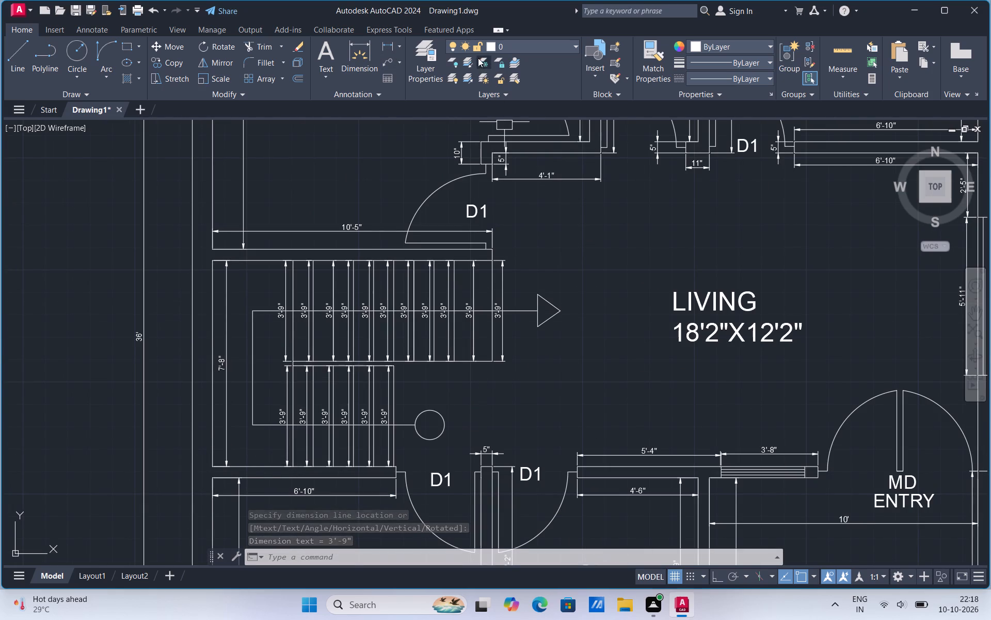
{"action": "left_click", "coordinate": [390, 50]}
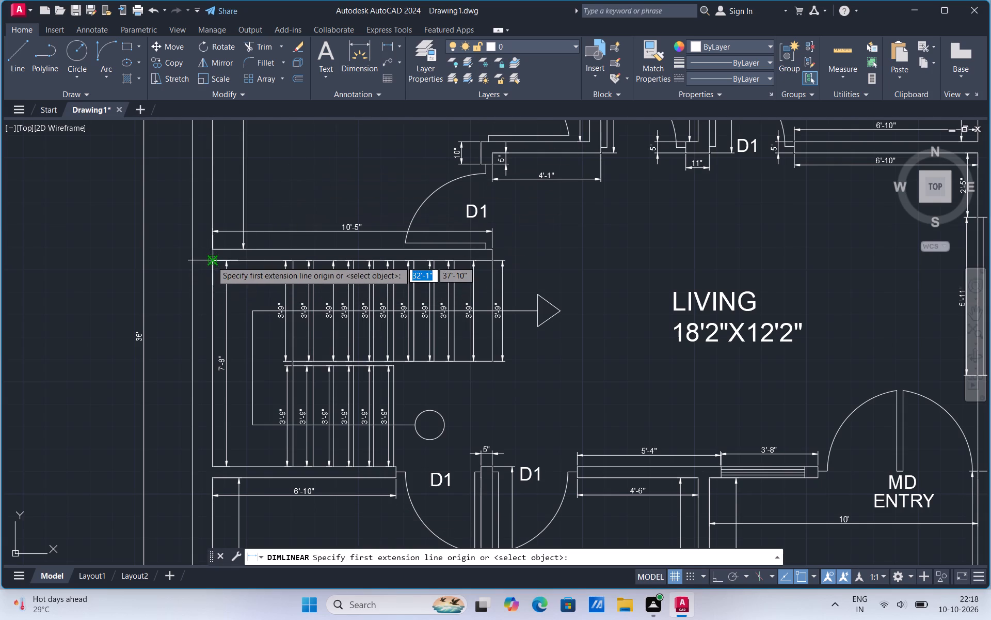
{"action": "left_click", "coordinate": [212, 261]}
{"action": "left_click", "coordinate": [489, 259]}
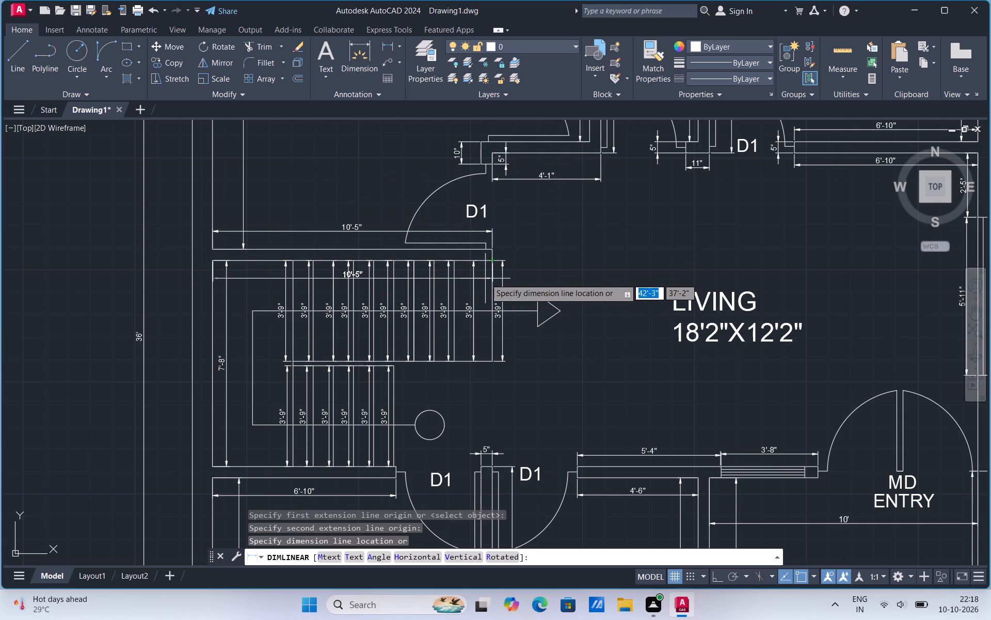
{"action": "left_click", "coordinate": [485, 278]}
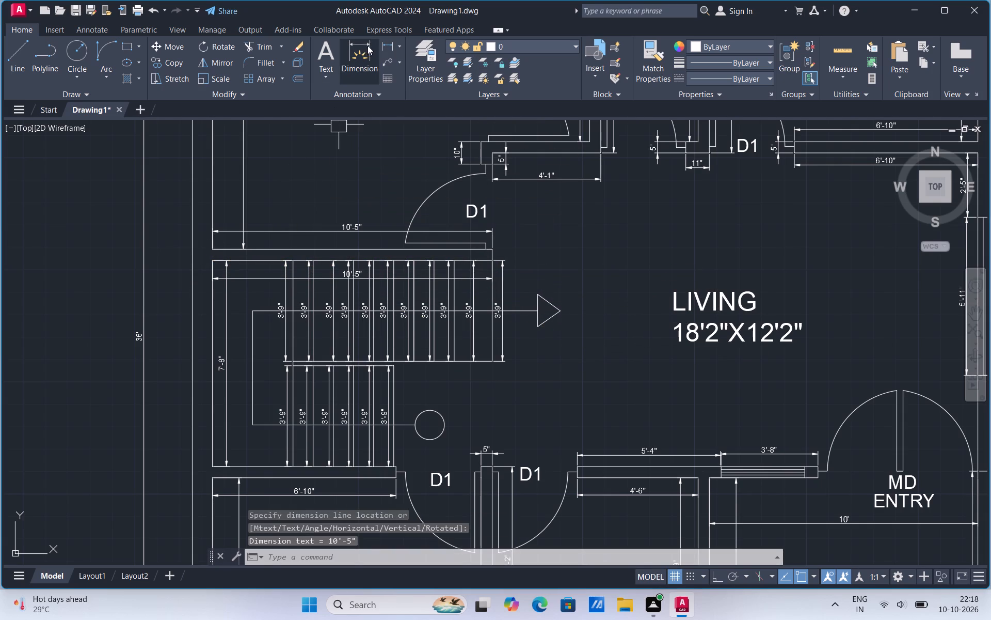
Dimension the inner length of the stairwell's south wall up to the D1 door opening, with the dimension line just north of it.
{"action": "left_click", "coordinate": [383, 45]}
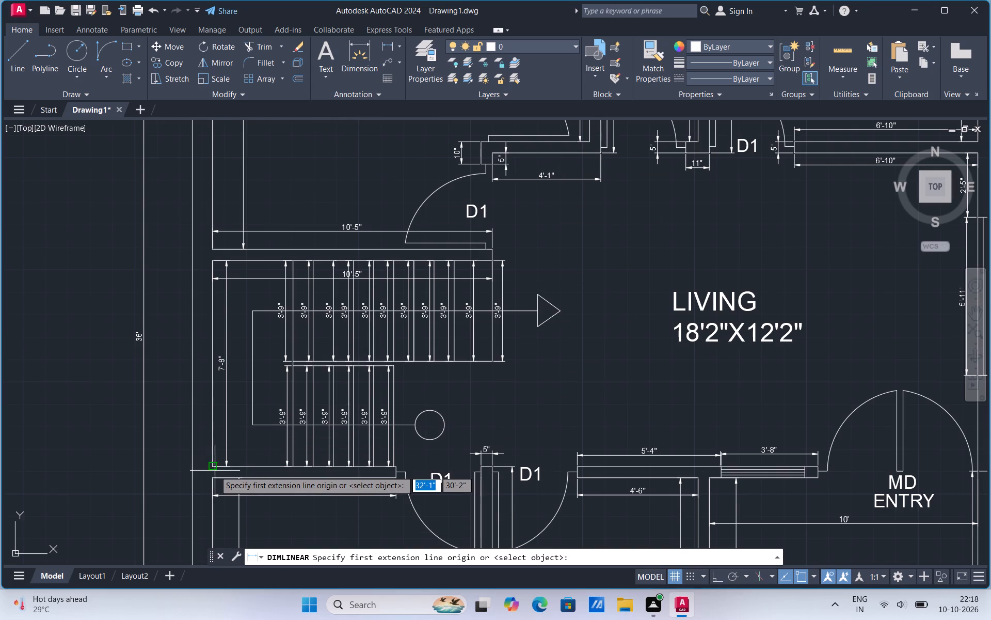
{"action": "left_click", "coordinate": [214, 469]}
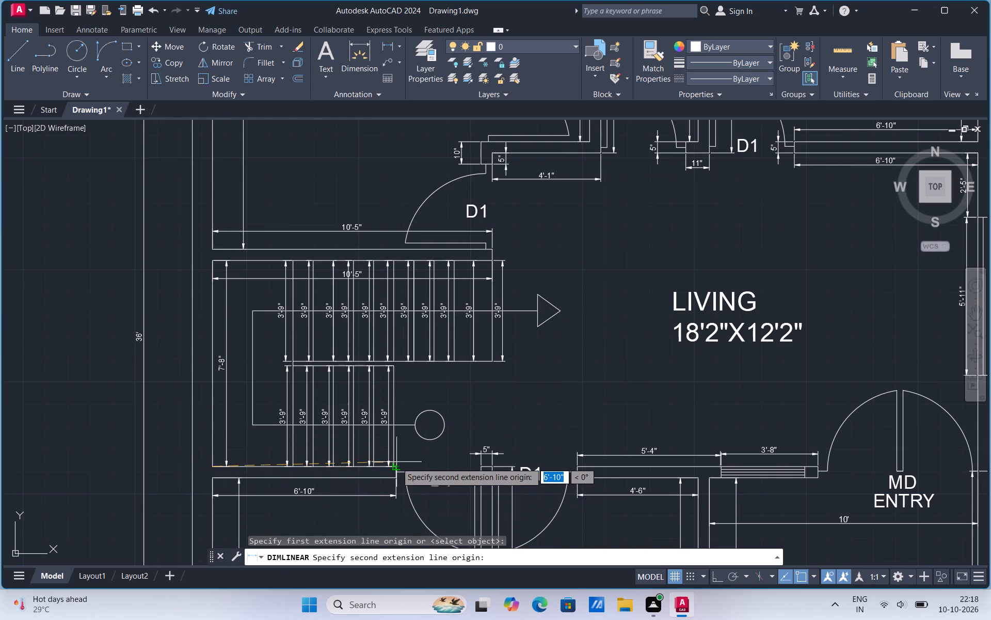
{"action": "left_click", "coordinate": [396, 468]}
{"action": "left_click", "coordinate": [403, 453]}
Delete the 6'-10" dimension along the north wall and the vertical 10' dimension in the 10'x10' bedroom beside the kitchen.
{"action": "scroll", "coordinate": [286, 429], "scroll_direction": "down", "scroll_amount": 2}
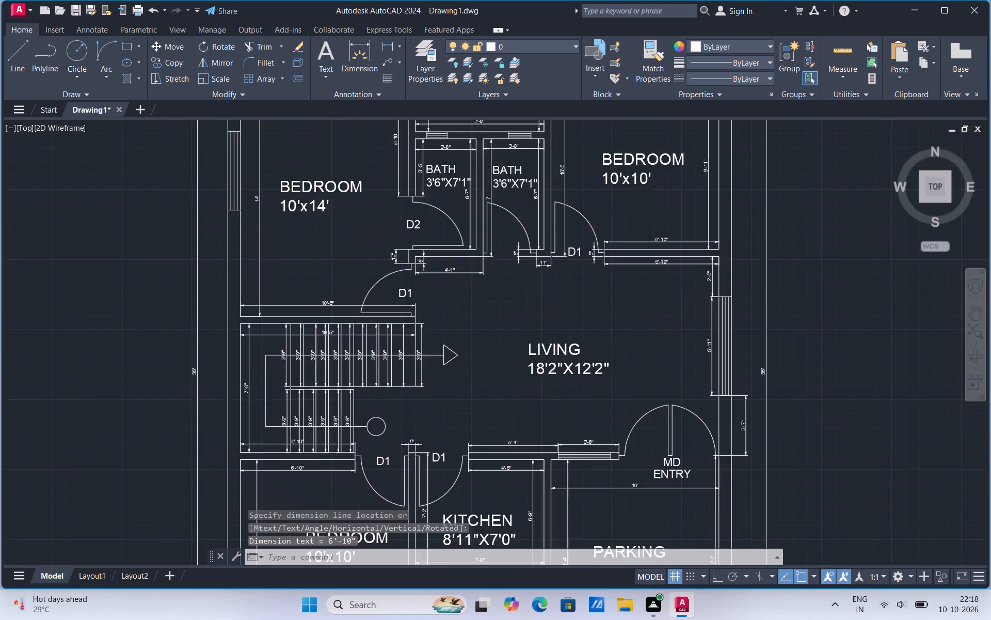
{"action": "scroll", "coordinate": [539, 330], "scroll_direction": "down", "scroll_amount": 1}
{"action": "scroll", "coordinate": [497, 523], "scroll_direction": "up", "scroll_amount": 1}
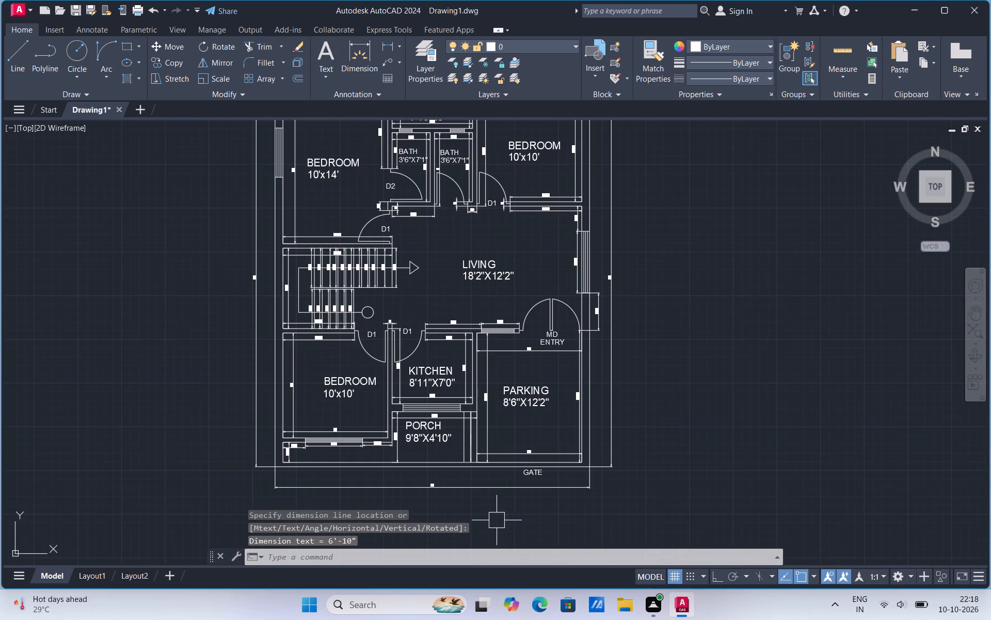
{"action": "scroll", "coordinate": [327, 362], "scroll_direction": "up", "scroll_amount": 2}
{"action": "left_click", "coordinate": [301, 305]}
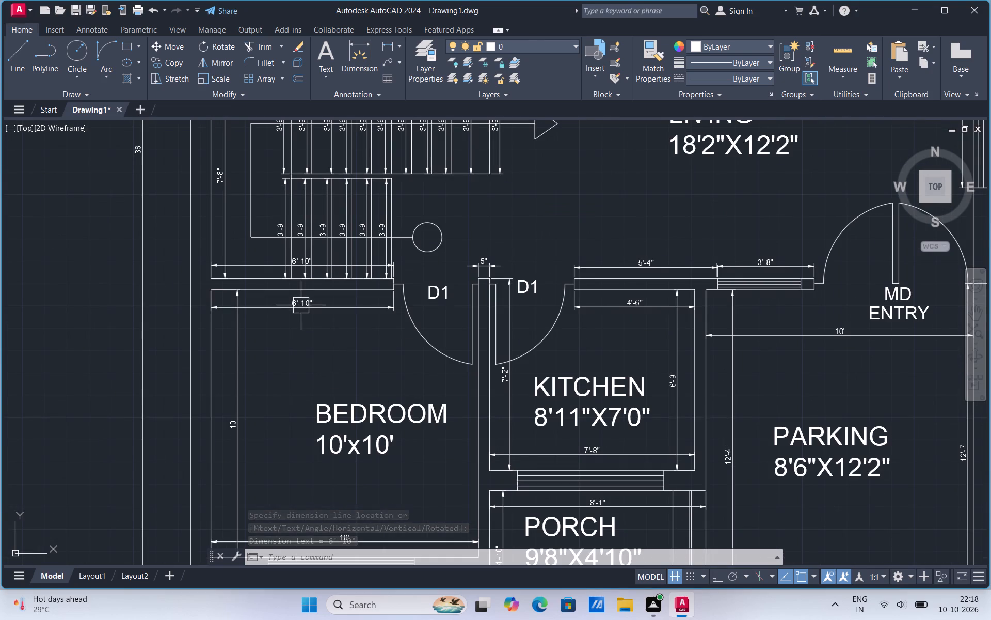
{"action": "key", "text": "Delete"}
{"action": "key", "text": "Delete"}
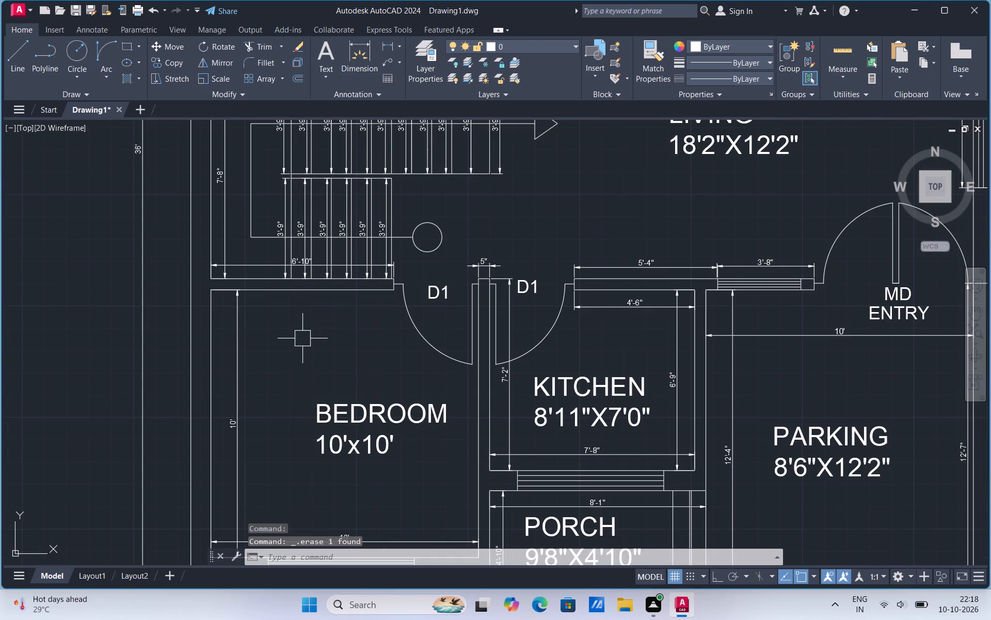
{"action": "left_click", "coordinate": [241, 396]}
{"action": "key", "text": "Delete"}
{"action": "scroll", "coordinate": [358, 376], "scroll_direction": "down", "scroll_amount": 1}
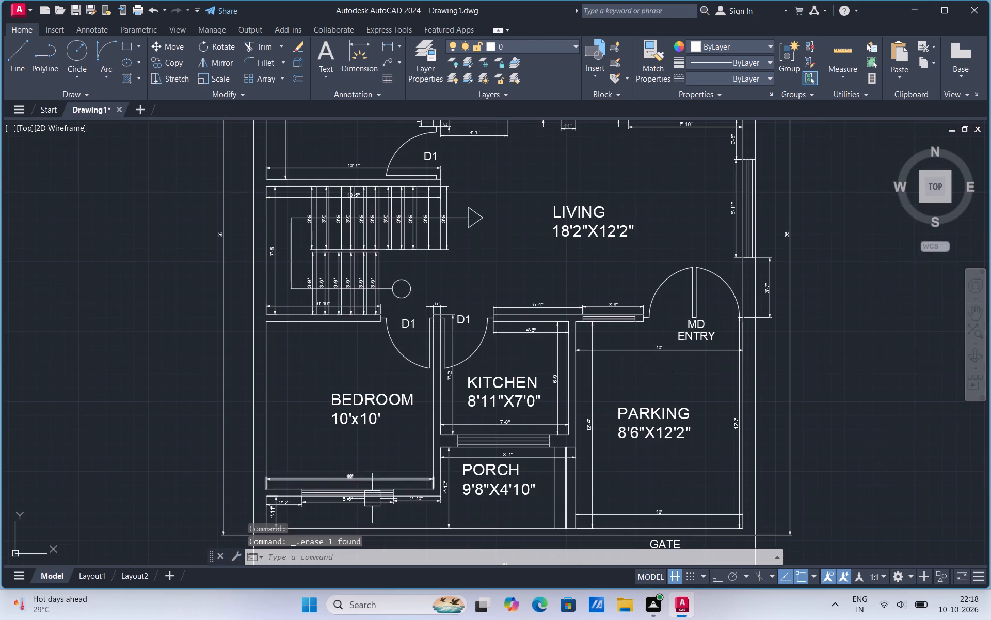
Delete the 10' dimension inside the southwest 10'x10' bedroom's south wall and the 5'-6", 2'-10", 2'-2" and 1'-11" dimensions just south of that wall.
{"action": "left_click", "coordinate": [372, 473]}
{"action": "key", "text": "Delete"}
{"action": "scroll", "coordinate": [371, 514], "scroll_direction": "up", "scroll_amount": 2}
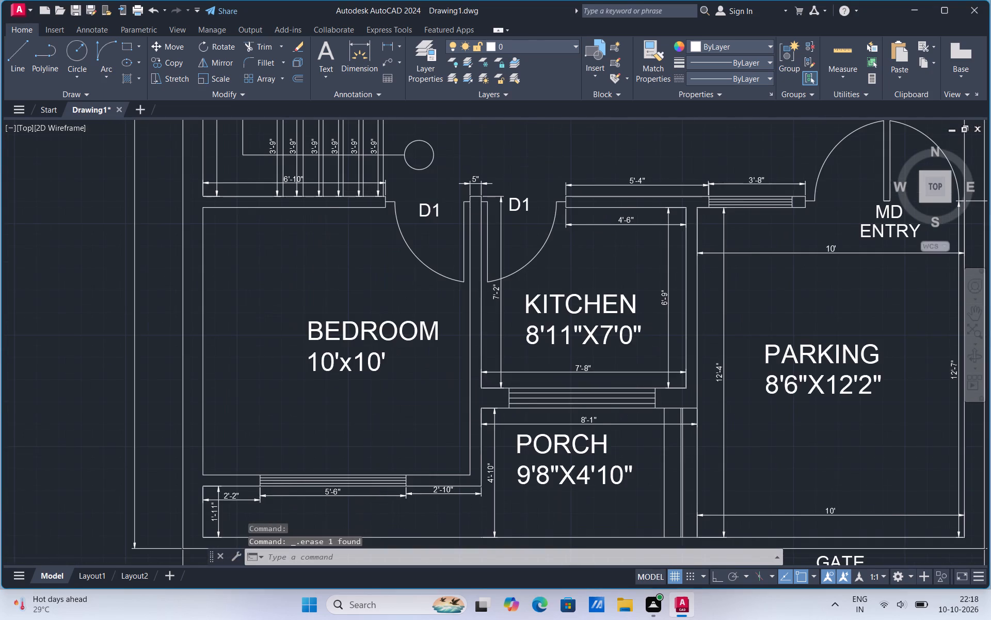
{"action": "left_click", "coordinate": [363, 492]}
{"action": "key", "text": "Delete"}
{"action": "left_click", "coordinate": [478, 487]}
{"action": "key", "text": "Delete"}
{"action": "left_click", "coordinate": [148, 493]}
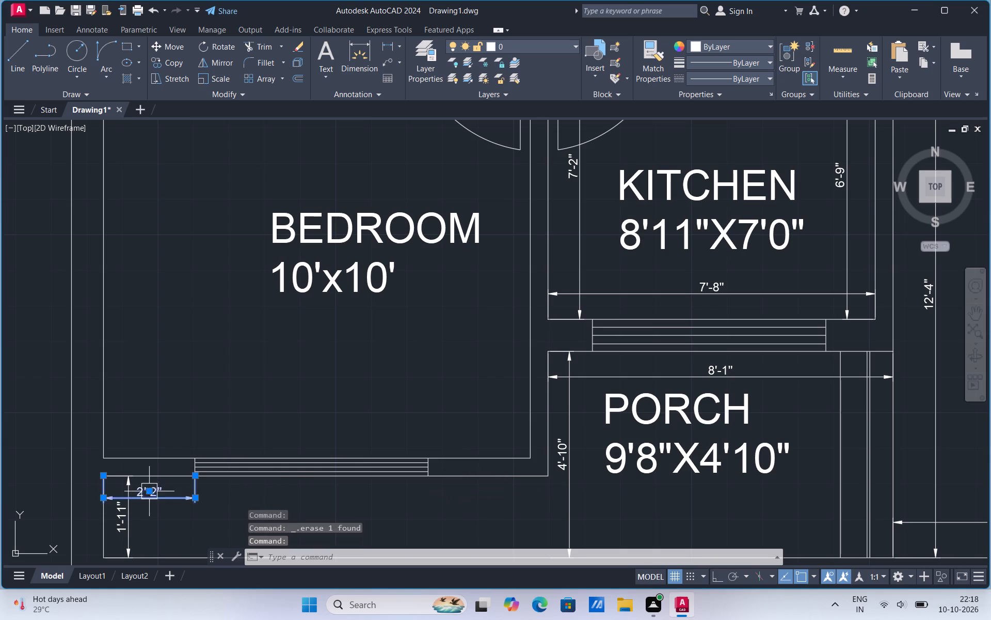
{"action": "key", "text": "Delete"}
{"action": "left_click", "coordinate": [131, 512]}
{"action": "key", "text": "Delete"}
Delete the porch's vertical 4'-10" dimension and its horizontal 8'-1" dimension.
{"action": "scroll", "coordinate": [451, 382], "scroll_direction": "down", "scroll_amount": 1}
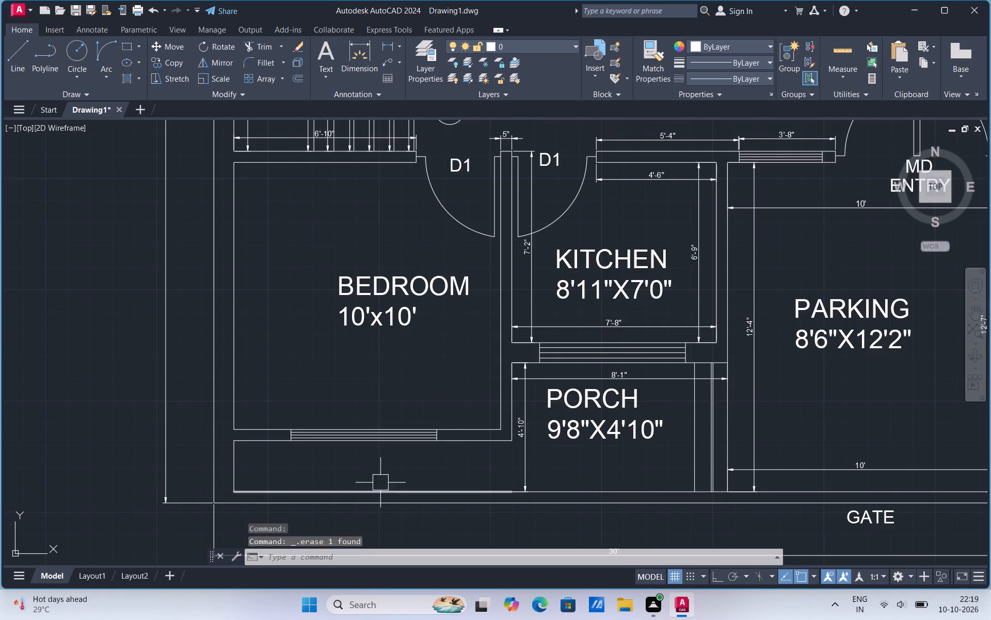
{"action": "scroll", "coordinate": [322, 401], "scroll_direction": "down", "scroll_amount": 1}
{"action": "scroll", "coordinate": [508, 413], "scroll_direction": "up", "scroll_amount": 1}
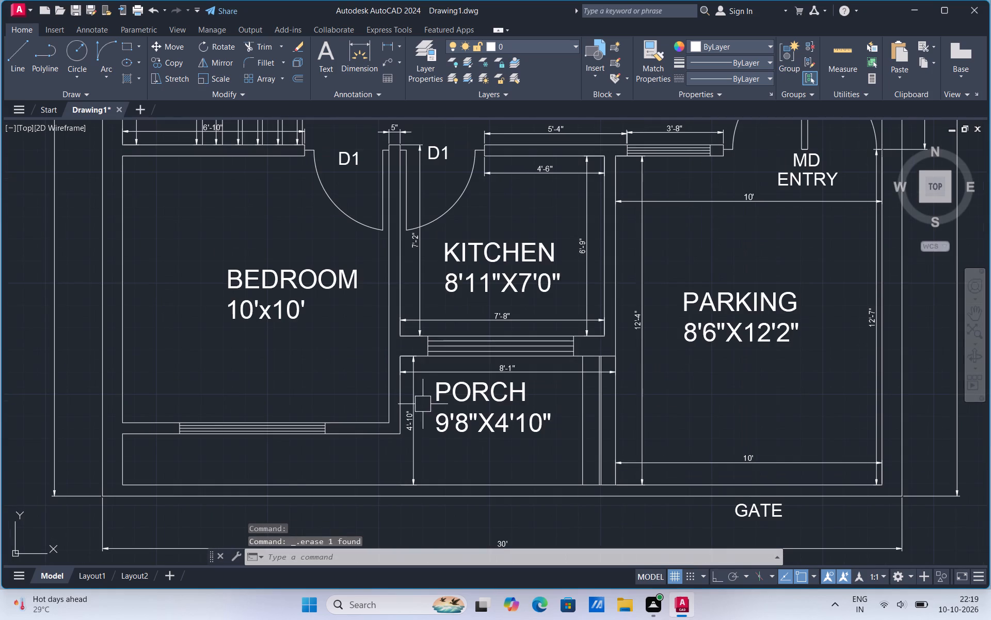
{"action": "left_click", "coordinate": [413, 399]}
{"action": "key", "text": "Delete"}
{"action": "left_click", "coordinate": [418, 375]}
{"action": "key", "text": "Delete"}
Delete the kitchen's 7'-2", 7'-8", 4'-6" and 6'-9" inner dimensions, plus the 5" and 5'-4" dimensions along its north wall.
{"action": "left_click", "coordinate": [420, 283]}
{"action": "key", "text": "Delete"}
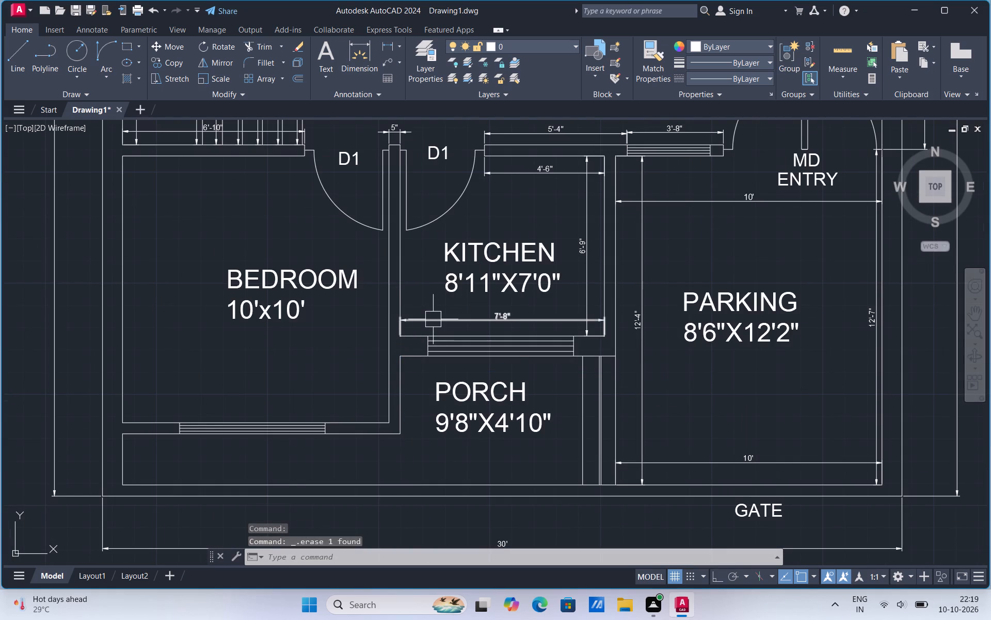
{"action": "left_click", "coordinate": [433, 319]}
{"action": "key", "text": "Delete"}
{"action": "left_click", "coordinate": [532, 174]}
{"action": "key", "text": "Delete"}
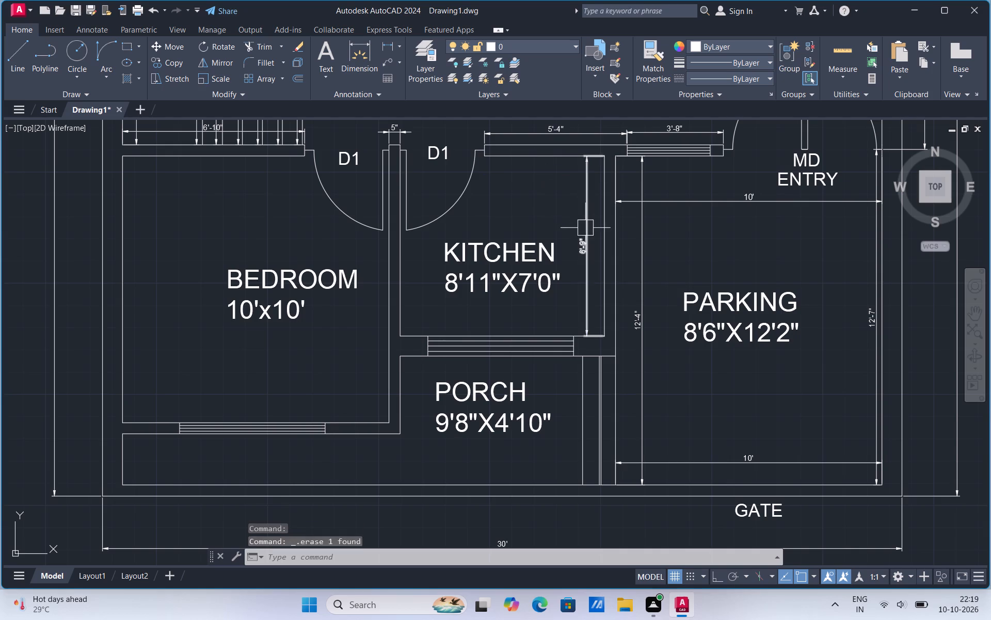
{"action": "left_click", "coordinate": [585, 228]}
{"action": "key", "text": "Delete"}
{"action": "left_click", "coordinate": [394, 128]}
{"action": "key", "text": "Delete"}
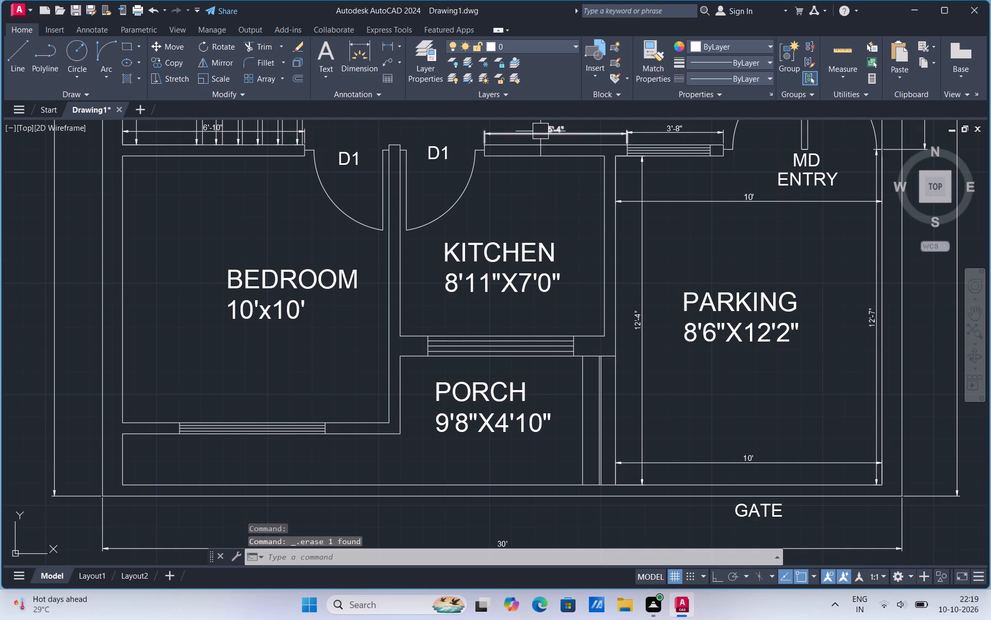
{"action": "left_click", "coordinate": [540, 133]}
{"action": "key", "text": "Delete"}
Delete the parking area's 12'-4" and 12'-7" vertical dimensions and both of its 10' horizontal dimensions.
{"action": "left_click", "coordinate": [645, 322]}
{"action": "key", "text": "Delete"}
{"action": "left_click", "coordinate": [683, 198]}
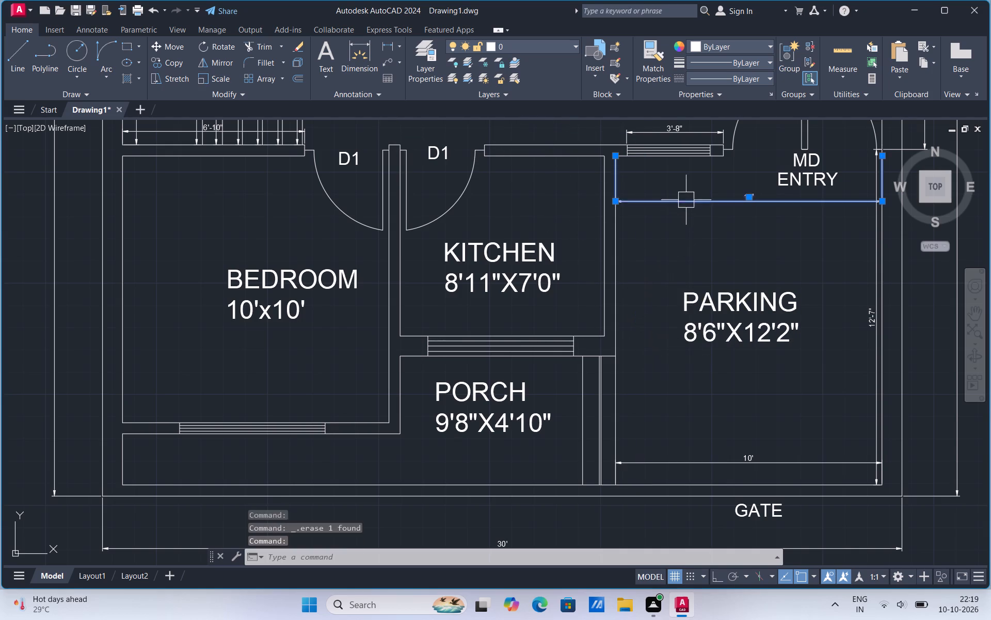
{"action": "key", "text": "Delete"}
{"action": "left_click", "coordinate": [871, 327]}
{"action": "key", "text": "Delete"}
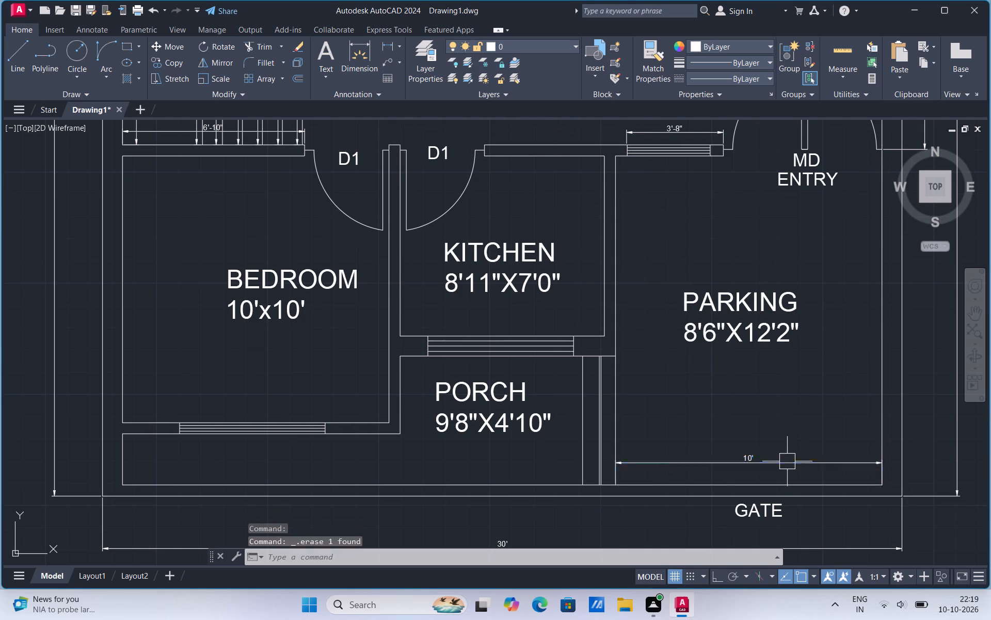
{"action": "left_click", "coordinate": [787, 461]}
{"action": "key", "text": "Delete"}
Delete the living room's 3'-8" south window dimension and the 5'-11" and 3'-7" dimensions along its east wall.
{"action": "scroll", "coordinate": [555, 484], "scroll_direction": "down", "scroll_amount": 2}
{"action": "scroll", "coordinate": [593, 346], "scroll_direction": "up", "scroll_amount": 2}
{"action": "left_click", "coordinate": [605, 349]}
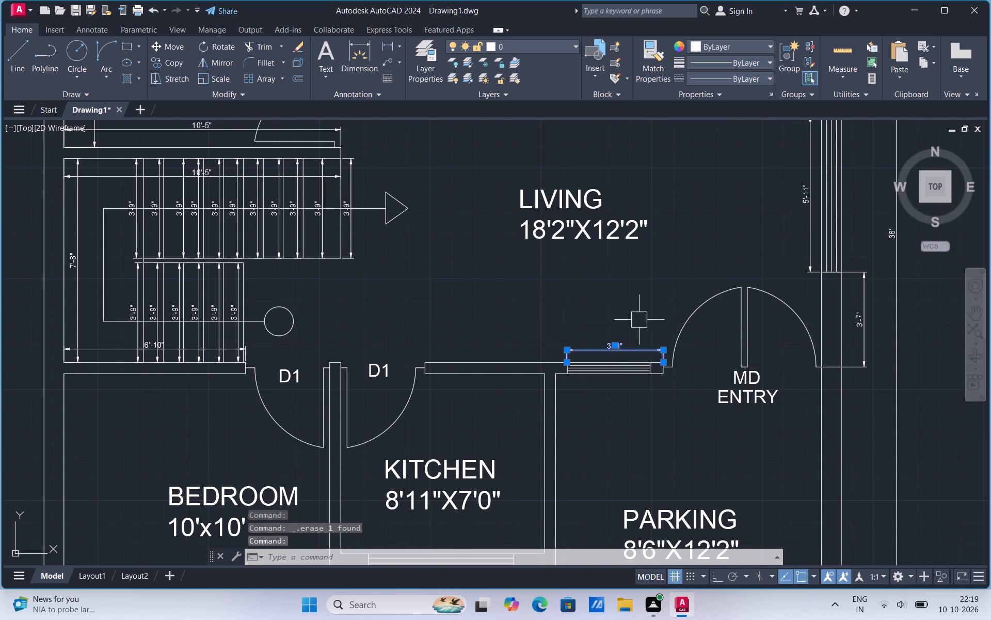
{"action": "key", "text": "Delete"}
{"action": "left_click", "coordinate": [805, 199]}
{"action": "key", "text": "Delete"}
{"action": "left_click", "coordinate": [861, 300]}
{"action": "key", "text": "Delete"}
Delete the stairwell's horizontal 10'-5" dimension along the north wall and its vertical 7'-8" dimension along the west wall.
{"action": "scroll", "coordinate": [577, 448], "scroll_direction": "down", "scroll_amount": 1}
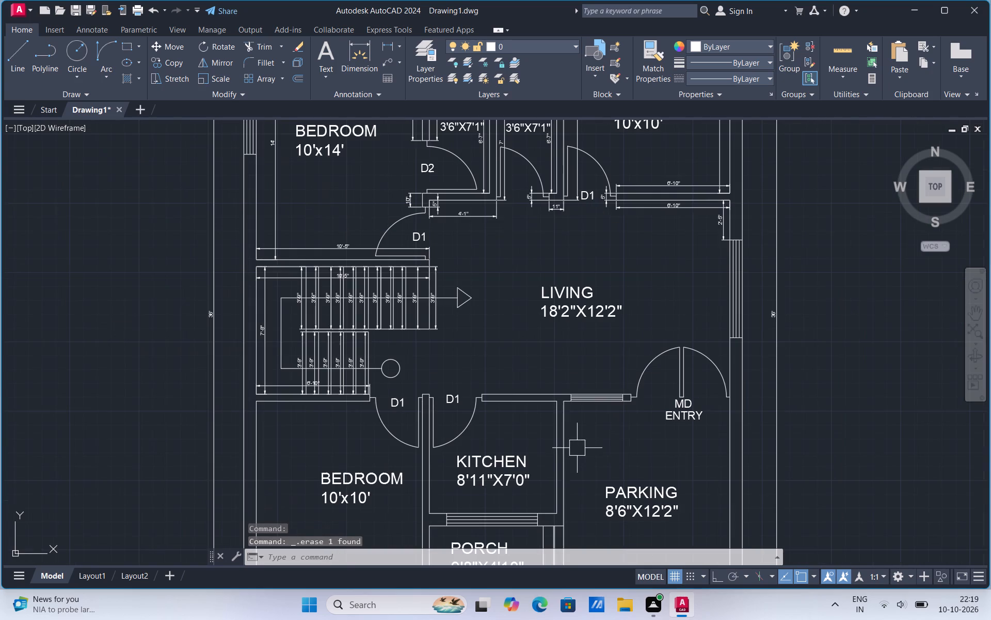
{"action": "scroll", "coordinate": [308, 303], "scroll_direction": "up", "scroll_amount": 3}
{"action": "left_click", "coordinate": [237, 205]}
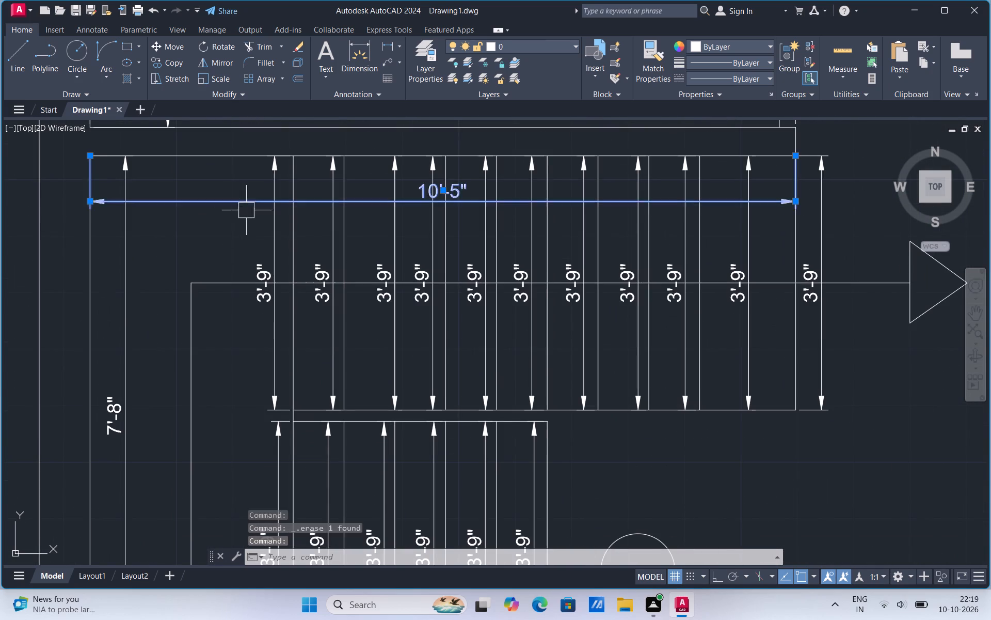
{"action": "key", "text": "Delete"}
{"action": "left_click", "coordinate": [127, 272]}
{"action": "key", "text": "Delete"}
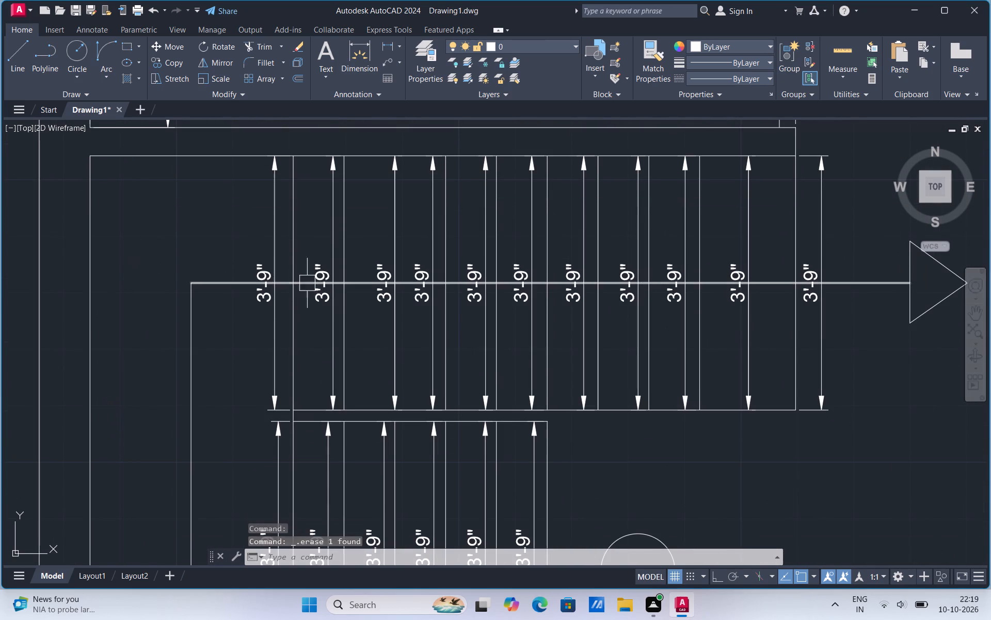
Delete all eleven 3'-9" tread dimensions from the upper stair flight, working from west to east.
{"action": "left_click", "coordinate": [272, 259]}
{"action": "key", "text": "Delete"}
{"action": "left_click", "coordinate": [327, 253]}
{"action": "key", "text": "Delete"}
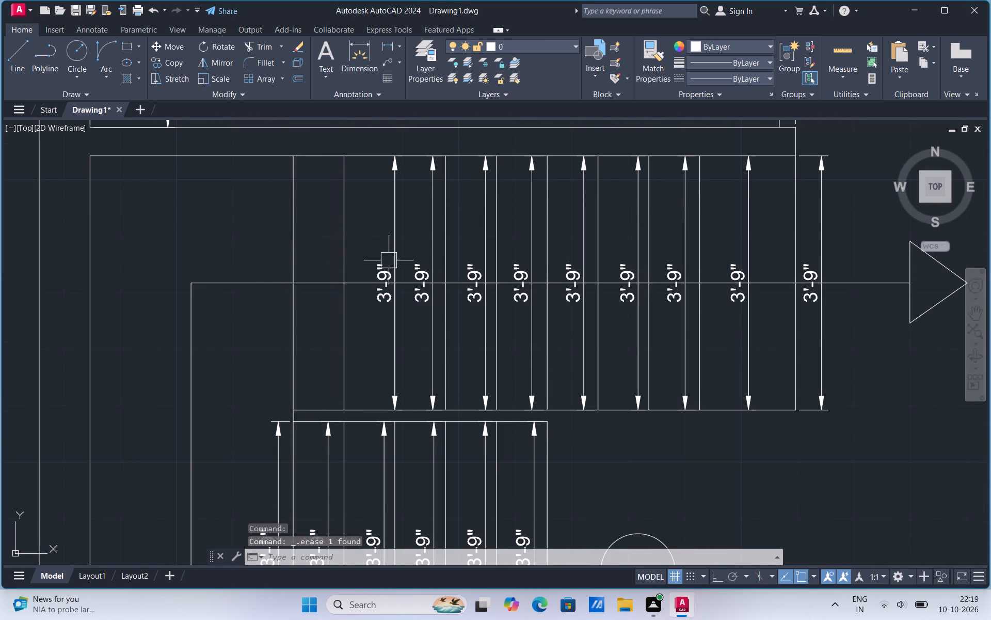
{"action": "left_click", "coordinate": [389, 258]}
{"action": "key", "text": "Delete"}
{"action": "left_click", "coordinate": [434, 256]}
{"action": "key", "text": "Delete"}
{"action": "left_click", "coordinate": [479, 254]}
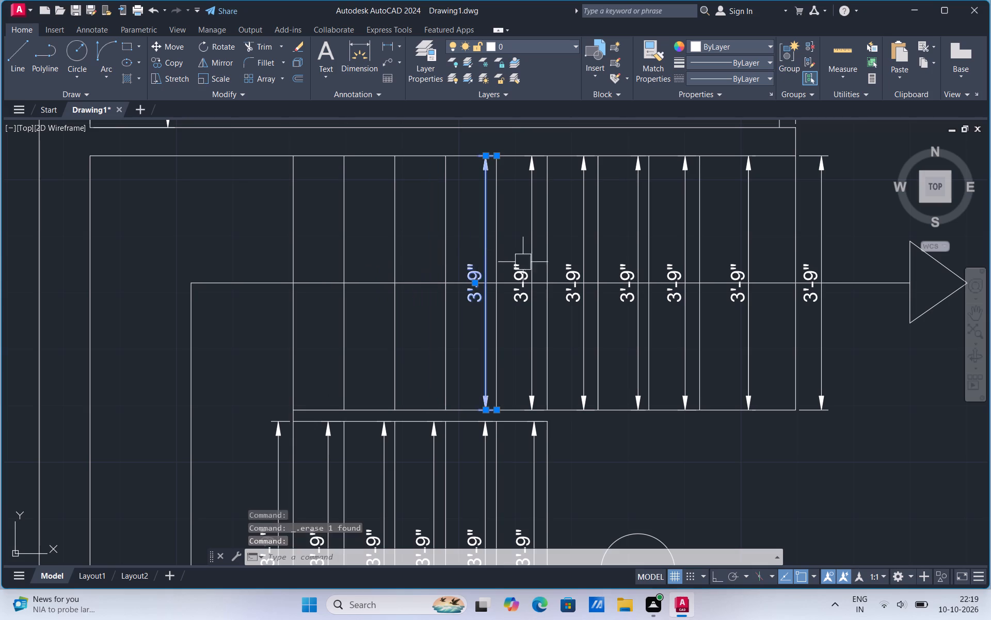
{"action": "key", "text": "Delete"}
{"action": "left_click", "coordinate": [527, 260]}
{"action": "key", "text": "Delete"}
{"action": "left_click", "coordinate": [577, 259]}
{"action": "key", "text": "Delete"}
{"action": "left_click", "coordinate": [634, 260]}
{"action": "key", "text": "Delete"}
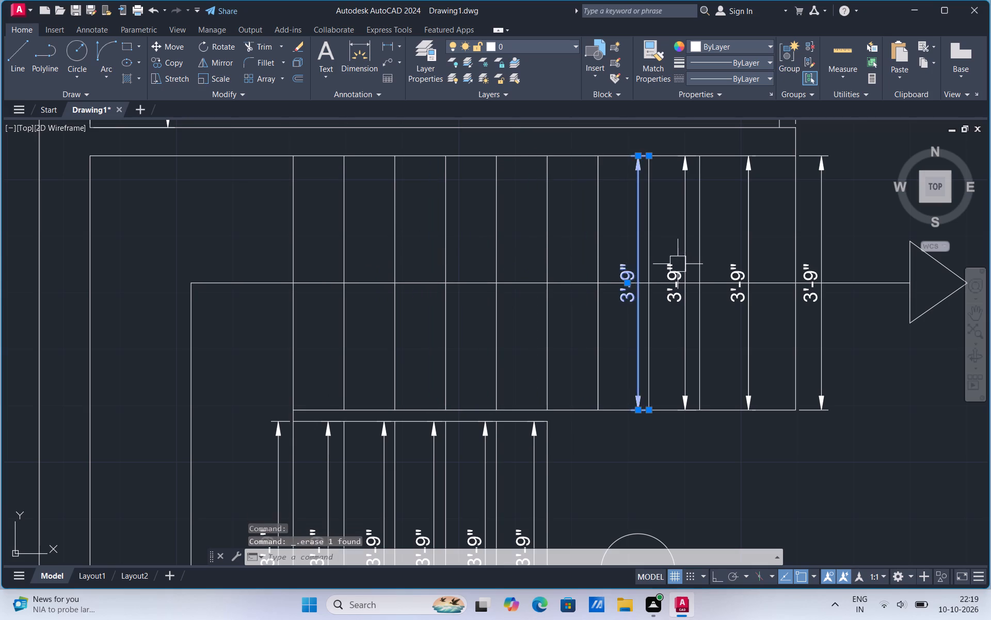
{"action": "left_click", "coordinate": [681, 263]}
{"action": "key", "text": "Delete"}
{"action": "left_click", "coordinate": [747, 263]}
{"action": "key", "text": "Delete"}
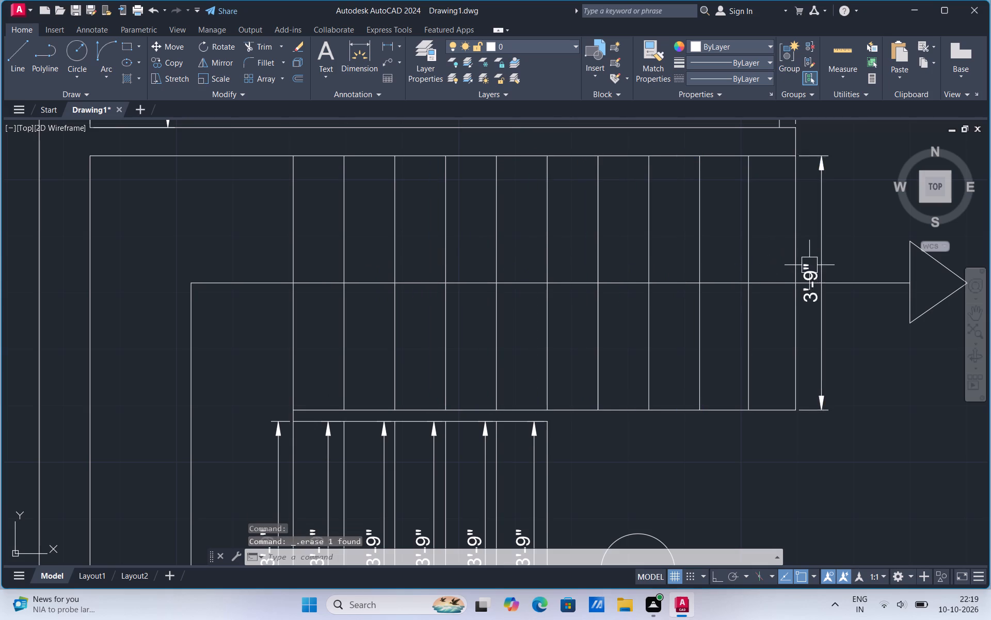
{"action": "left_click", "coordinate": [809, 265]}
{"action": "key", "text": "Delete"}
Delete the six 3'-9" tread dimensions from the lower stair flight and the 6'-10" dimension along the stairwell's south wall.
{"action": "scroll", "coordinate": [497, 204], "scroll_direction": "down", "scroll_amount": 2}
{"action": "scroll", "coordinate": [405, 359], "scroll_direction": "up", "scroll_amount": 2}
{"action": "left_click", "coordinate": [406, 314]}
{"action": "key", "text": "Delete"}
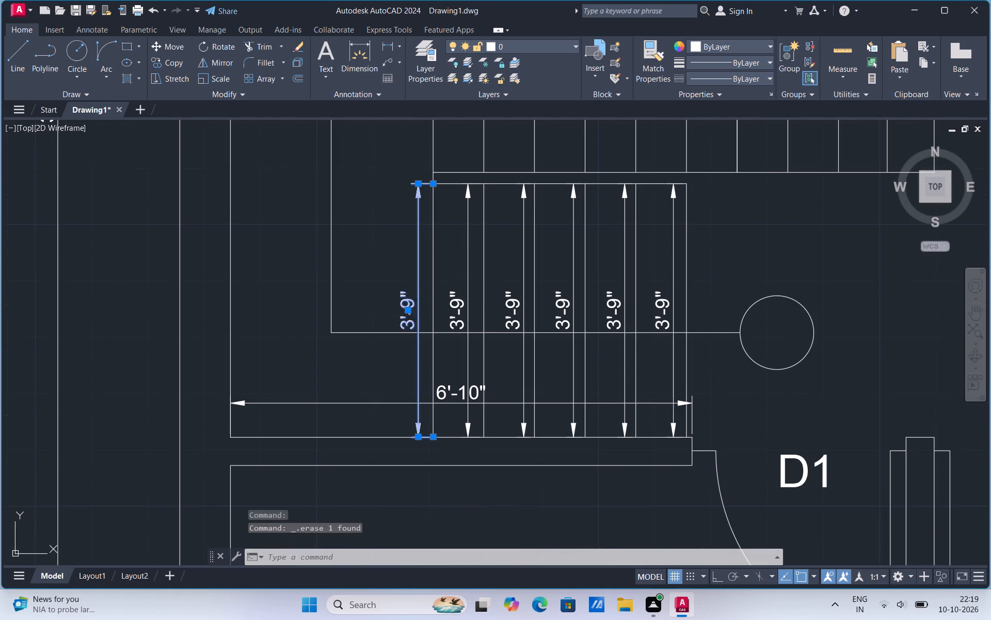
{"action": "left_click", "coordinate": [460, 305]}
{"action": "key", "text": "Delete"}
{"action": "left_click", "coordinate": [505, 301]}
{"action": "key", "text": "Delete"}
{"action": "left_click", "coordinate": [564, 301]}
{"action": "key", "text": "Delete"}
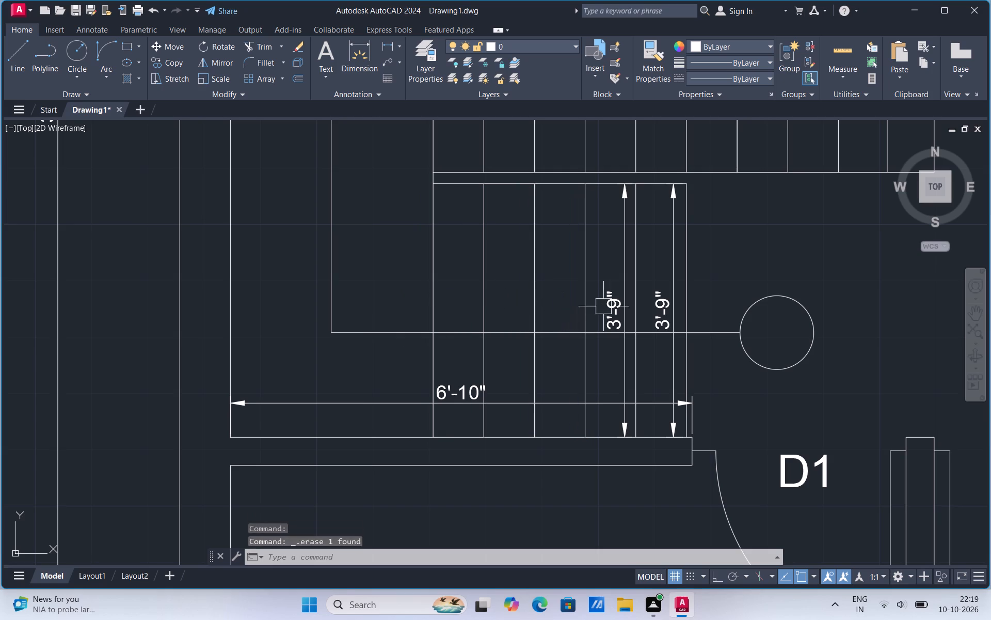
{"action": "left_click", "coordinate": [611, 307]}
{"action": "key", "text": "Delete"}
{"action": "left_click", "coordinate": [660, 311]}
{"action": "key", "text": "Delete"}
{"action": "left_click", "coordinate": [451, 396]}
{"action": "key", "text": "Delete"}
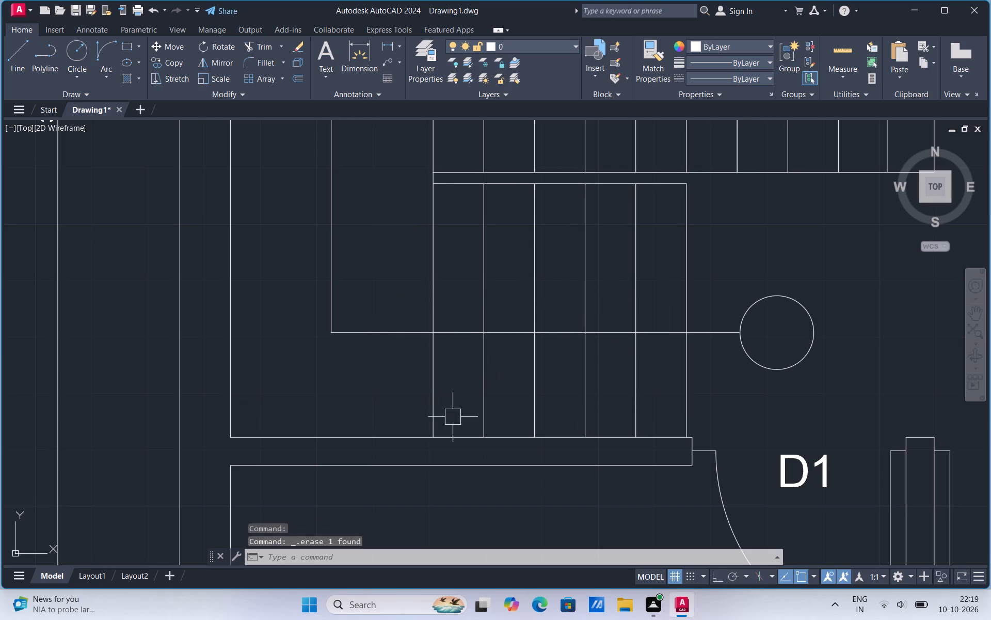
Delete the 10'x14' bedroom's vertical 14' dimension, its 10'-5" south wall dimension and the horizontal dimension along its north wall.
{"action": "scroll", "coordinate": [452, 478], "scroll_direction": "down", "scroll_amount": 3}
{"action": "scroll", "coordinate": [447, 182], "scroll_direction": "up", "scroll_amount": 1}
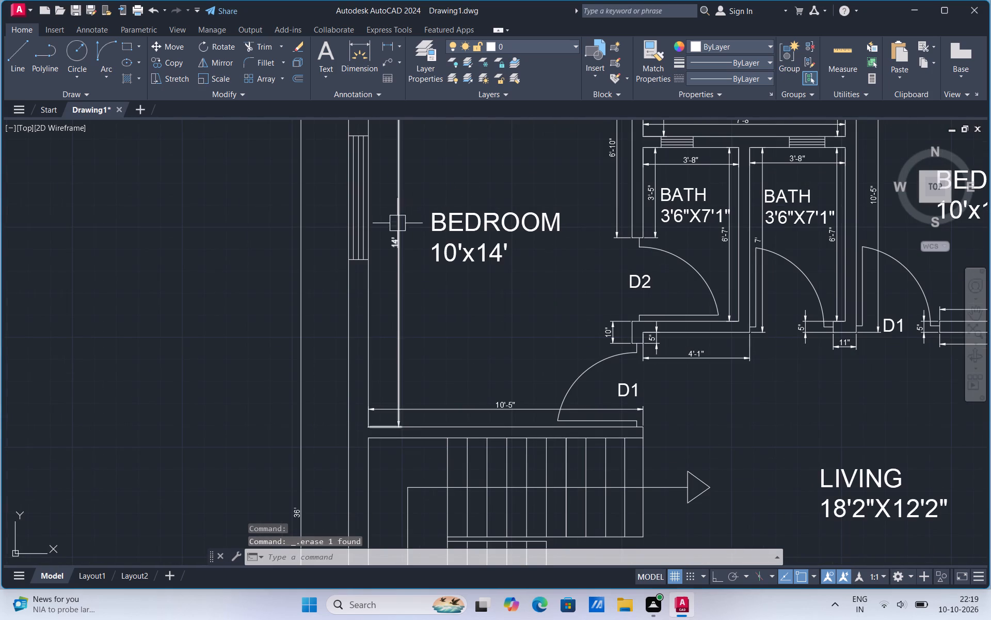
{"action": "left_click", "coordinate": [396, 224]}
{"action": "key", "text": "Delete"}
{"action": "left_click", "coordinate": [465, 409]}
{"action": "key", "text": "Delete"}
{"action": "scroll", "coordinate": [422, 466], "scroll_direction": "down", "scroll_amount": 2}
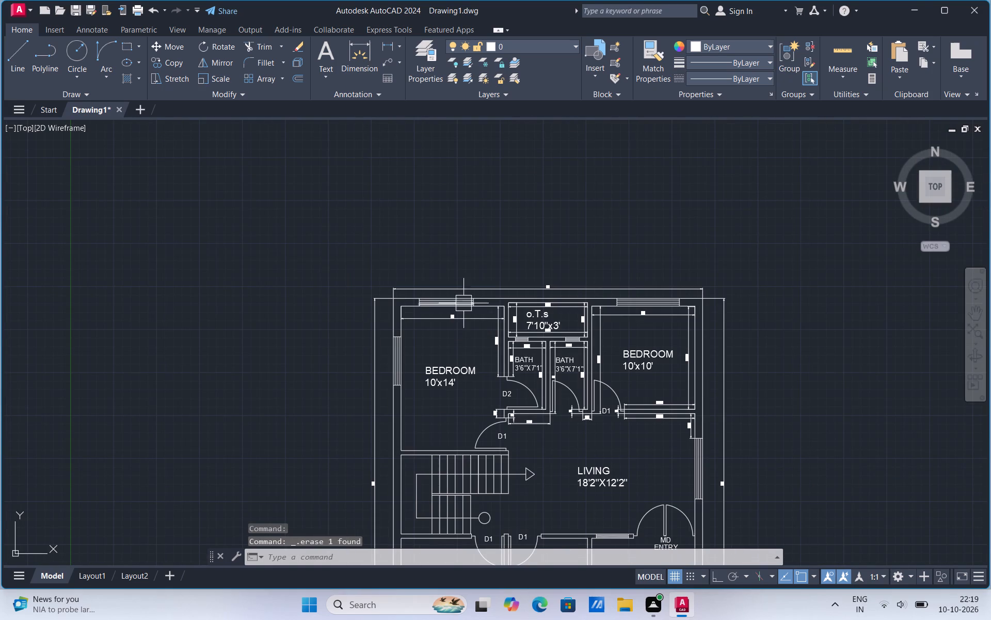
{"action": "left_click", "coordinate": [462, 314]}
{"action": "key", "text": "Delete"}
Delete the four inner dimensions of the O.T.S and the 6'-10" dimension along the adjoining east wall of the 10'x14' bedroom.
{"action": "scroll", "coordinate": [531, 360], "scroll_direction": "up", "scroll_amount": 2}
{"action": "left_click", "coordinate": [496, 266]}
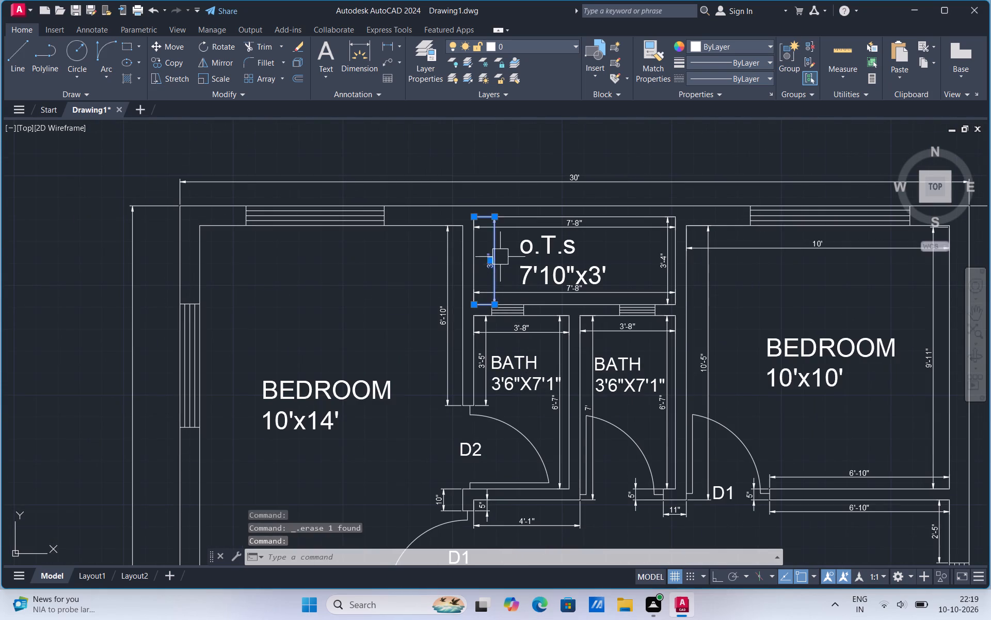
{"action": "key", "text": "Delete"}
{"action": "left_click", "coordinate": [508, 234]}
{"action": "key", "text": "Delete"}
{"action": "left_click", "coordinate": [442, 290]}
{"action": "key", "text": "Delete"}
{"action": "left_click", "coordinate": [506, 291]}
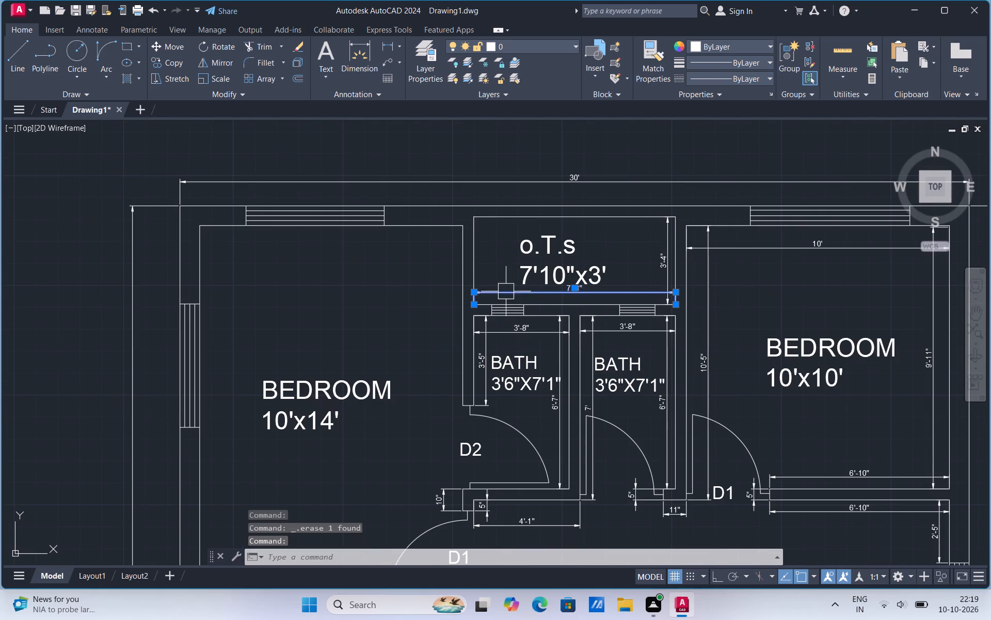
{"action": "left_click", "coordinate": [663, 257]}
{"action": "key", "text": "Delete"}
Delete the northeast 10'x10' bedroom's 10' north wall dimension and 10'-5" west wall dimension.
{"action": "left_click", "coordinate": [718, 251]}
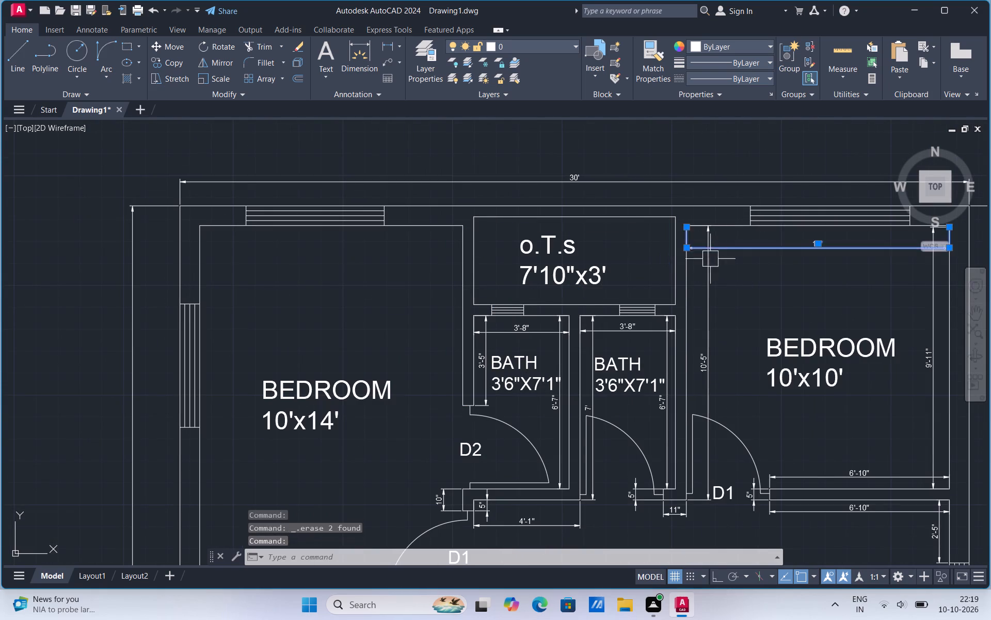
{"action": "key", "text": "Delete"}
{"action": "left_click", "coordinate": [706, 264]}
{"action": "key", "text": "Delete"}
Delete the inner dimensions of both baths: 3'-8", 6'-7" and 7' in the east one, 6'-7", 3'-8" and 3'-5" in the west one.
{"action": "left_click", "coordinate": [640, 328]}
{"action": "key", "text": "Delete"}
{"action": "left_click", "coordinate": [667, 341]}
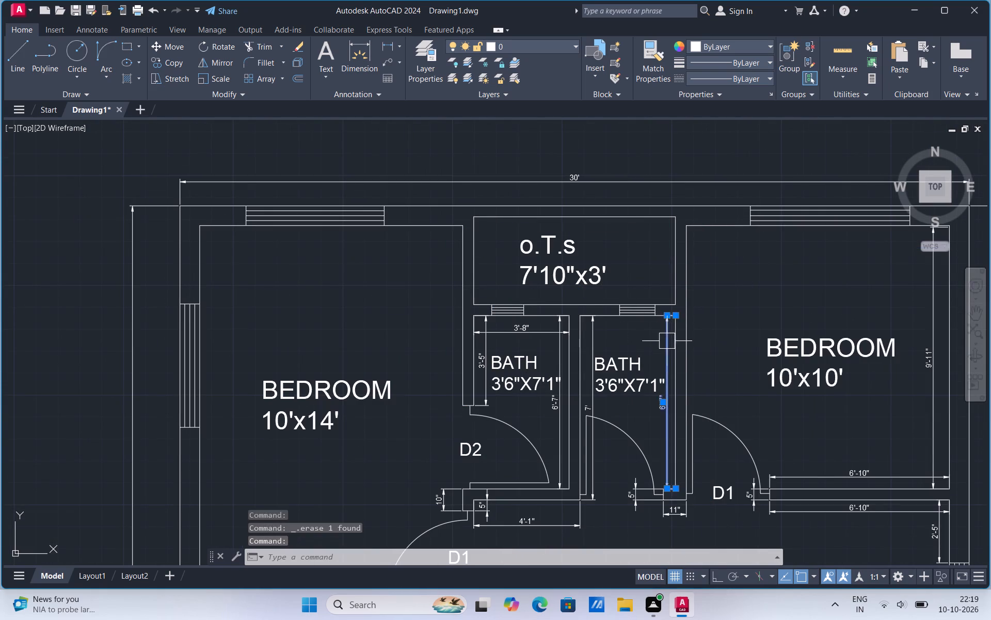
{"action": "key", "text": "Delete"}
{"action": "left_click", "coordinate": [586, 343]}
{"action": "key", "text": "Delete"}
{"action": "left_click", "coordinate": [555, 335]}
{"action": "key", "text": "Delete"}
{"action": "left_click", "coordinate": [532, 333]}
{"action": "key", "text": "Delete"}
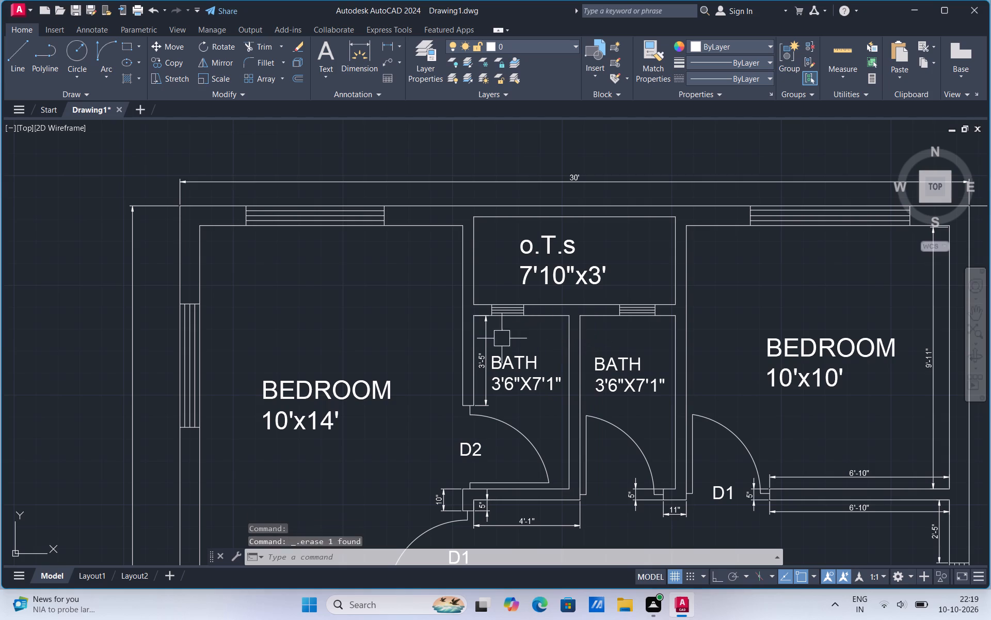
{"action": "left_click", "coordinate": [485, 343]}
{"action": "key", "text": "Delete"}
Delete the 4'-1", 10", 11" and three 5" dimensions around the door openings and wall ends south of the baths.
{"action": "scroll", "coordinate": [417, 370], "scroll_direction": "down", "scroll_amount": 2}
{"action": "scroll", "coordinate": [479, 439], "scroll_direction": "up", "scroll_amount": 2}
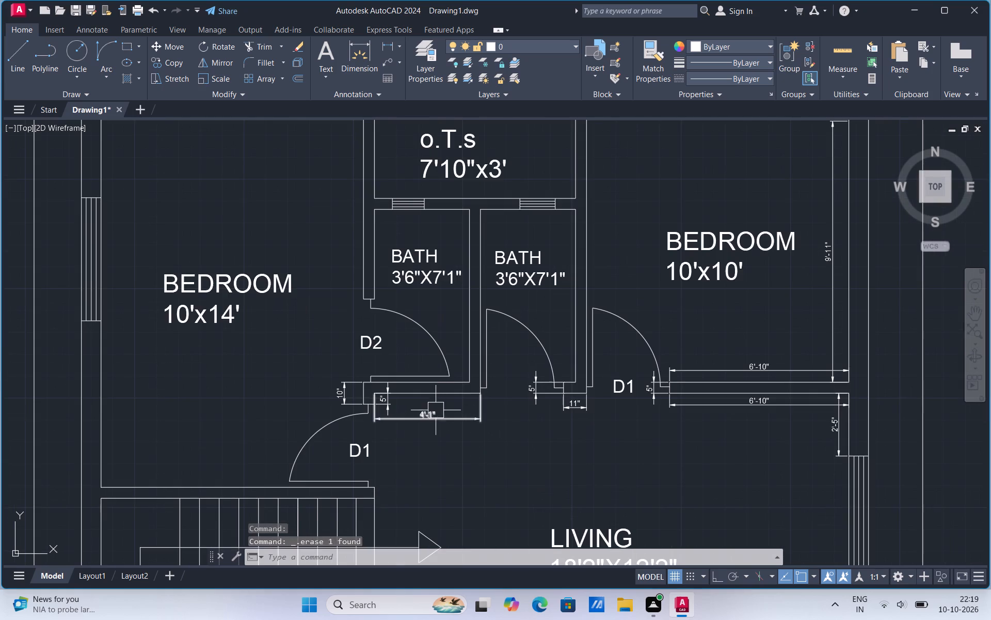
{"action": "left_click", "coordinate": [433, 412]}
{"action": "key", "text": "Delete"}
{"action": "left_click", "coordinate": [394, 404]}
{"action": "key", "text": "Delete"}
{"action": "left_click", "coordinate": [338, 389]}
{"action": "key", "text": "Delete"}
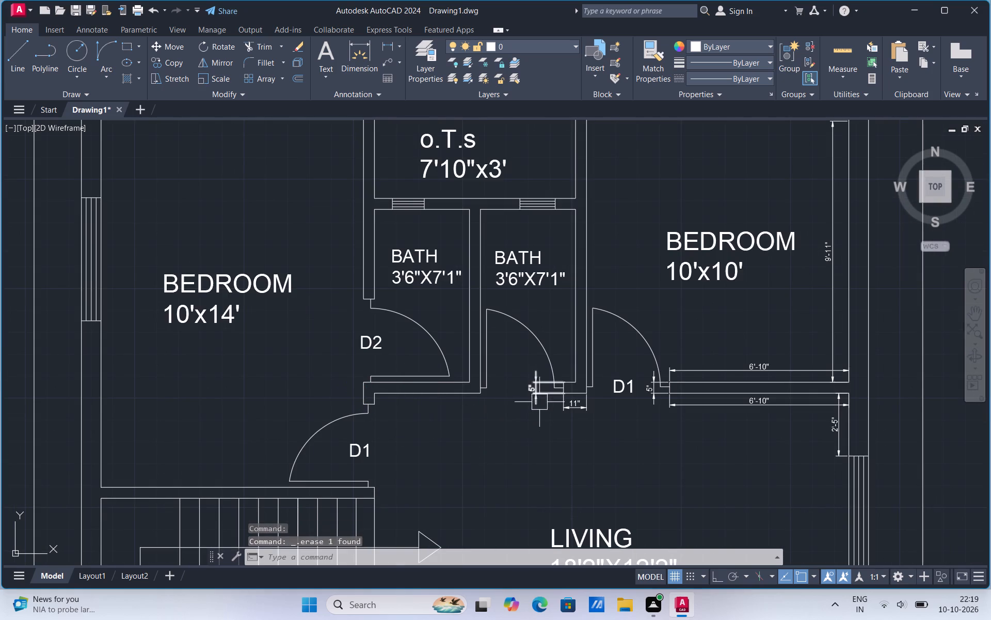
{"action": "left_click", "coordinate": [539, 400]}
{"action": "key", "text": "Delete"}
{"action": "left_click", "coordinate": [580, 410]}
{"action": "key", "text": "Delete"}
{"action": "left_click", "coordinate": [662, 399]}
{"action": "key", "text": "Delete"}
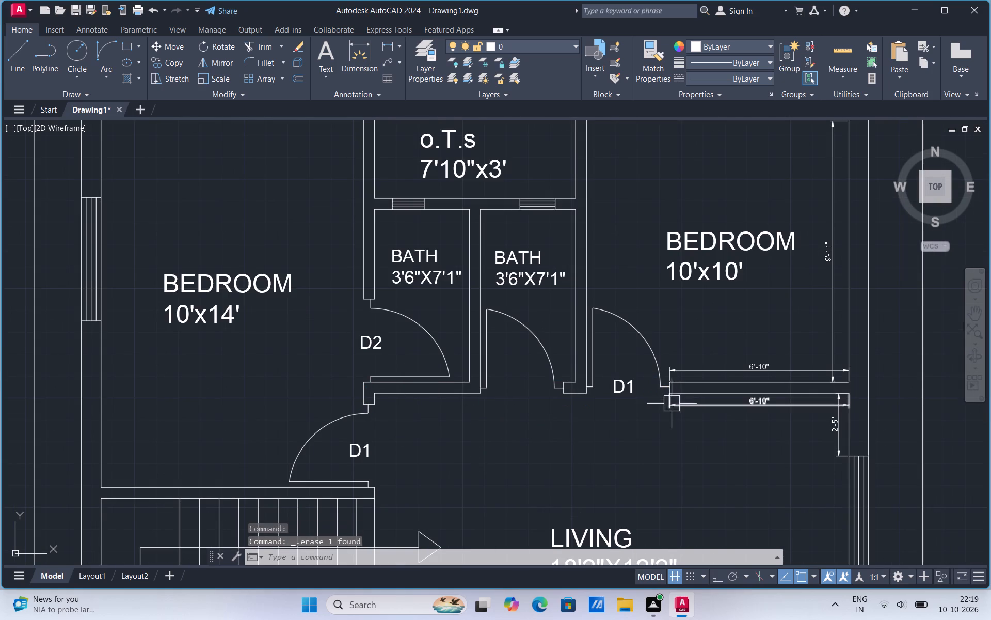
Delete both 6'-10" dimensions along the northeast bedroom's south wall, its 9'-11" east wall dimension and the living room's 2'-5" dimension.
{"action": "left_click", "coordinate": [672, 405]}
{"action": "key", "text": "Delete"}
{"action": "left_click", "coordinate": [685, 374]}
{"action": "key", "text": "Delete"}
{"action": "left_click", "coordinate": [826, 268]}
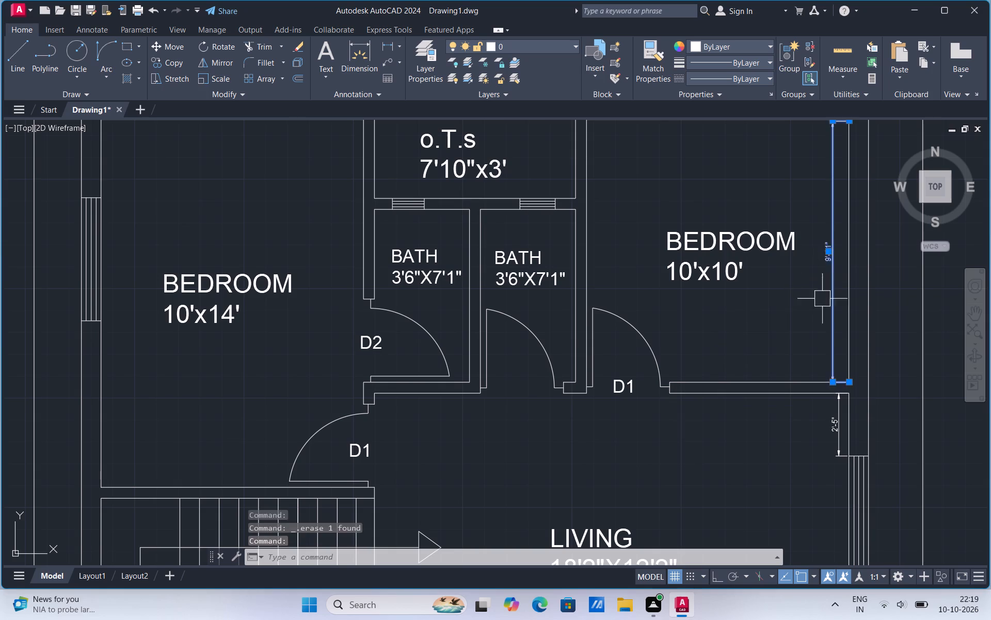
{"action": "key", "text": "Delete"}
{"action": "left_click", "coordinate": [839, 429]}
{"action": "key", "text": "Delete"}
Examine the whole floor plan from north to south for leftover inner dimensions.
{"action": "scroll", "coordinate": [696, 457], "scroll_direction": "down", "scroll_amount": 1}
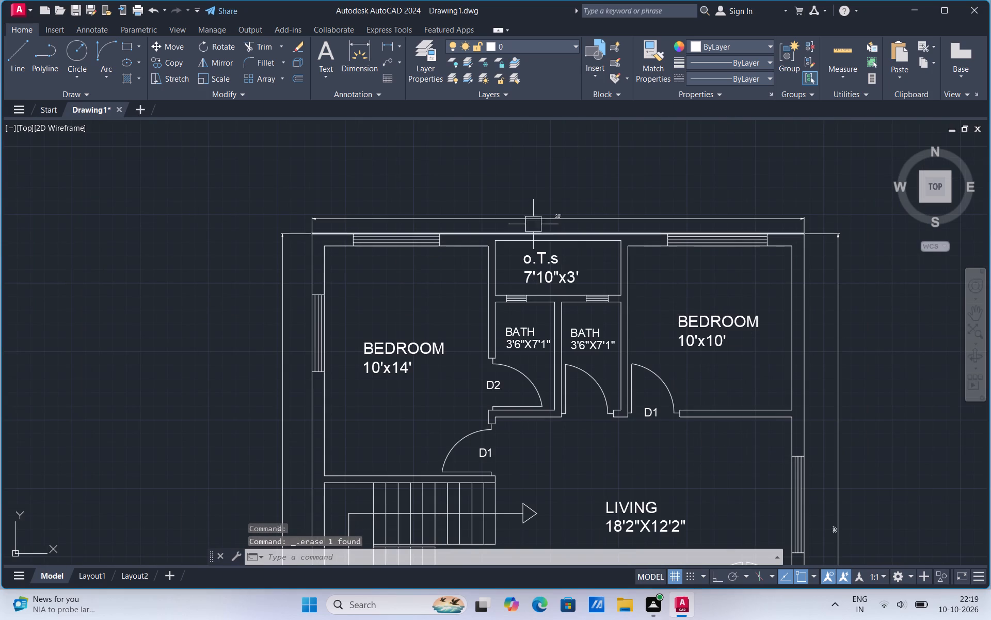
{"action": "scroll", "coordinate": [538, 209], "scroll_direction": "down", "scroll_amount": 1}
{"action": "scroll", "coordinate": [734, 417], "scroll_direction": "up", "scroll_amount": 1}
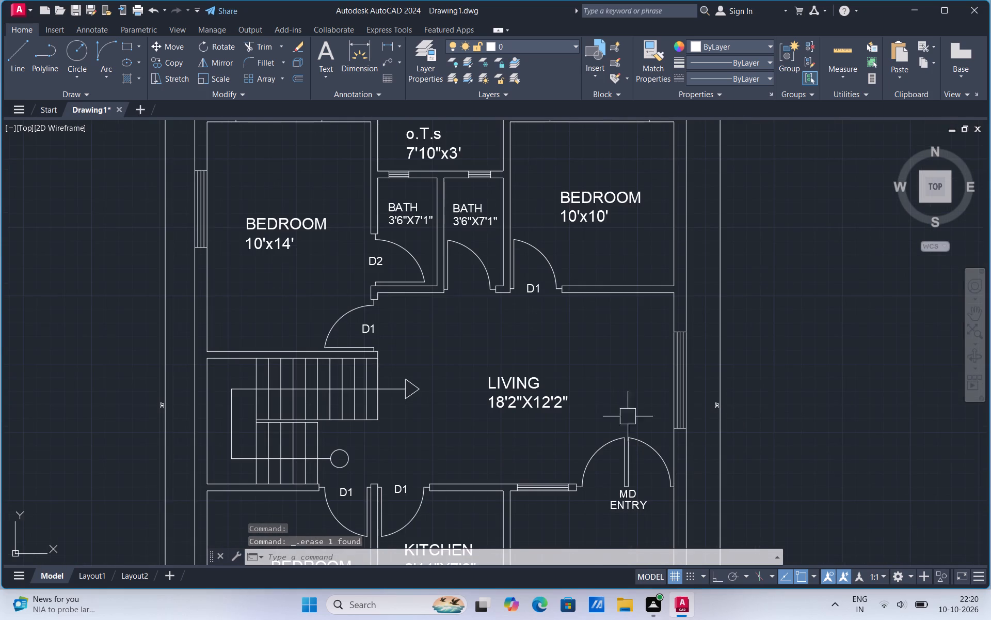
{"action": "scroll", "coordinate": [536, 278], "scroll_direction": "down", "scroll_amount": 2}
{"action": "scroll", "coordinate": [532, 424], "scroll_direction": "up", "scroll_amount": 3}
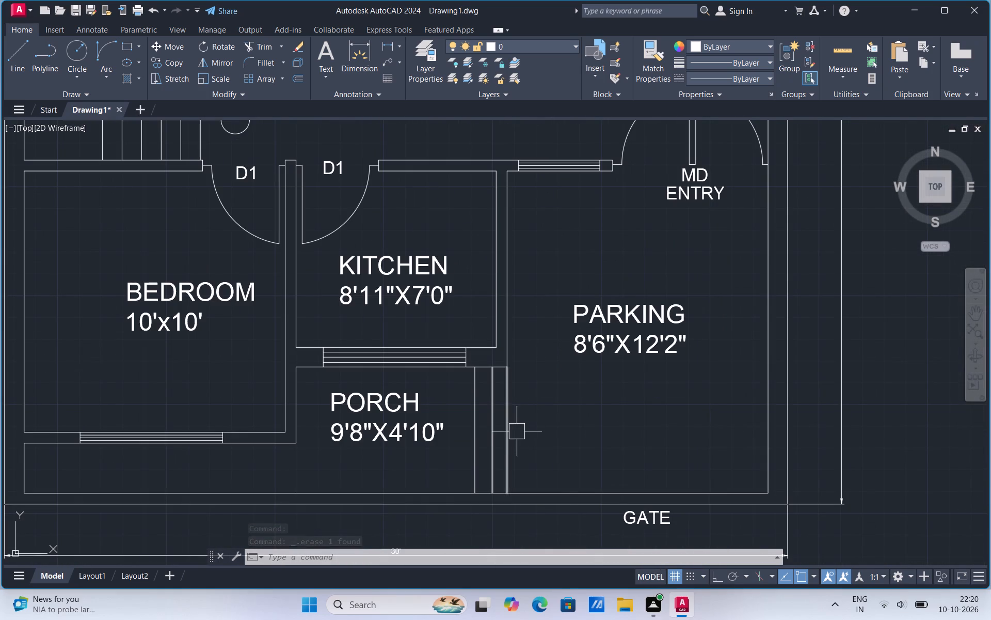
{"action": "scroll", "coordinate": [574, 450], "scroll_direction": "down", "scroll_amount": 1}
{"action": "scroll", "coordinate": [585, 409], "scroll_direction": "down", "scroll_amount": 1}
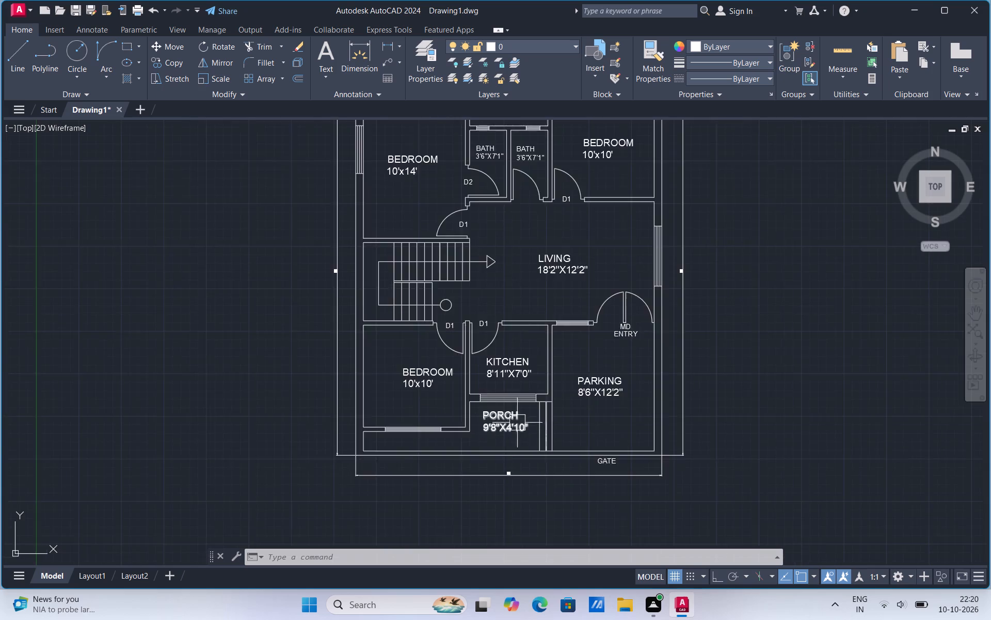
Draw a rectangular bed outline about 4'-10" wide and 6' long with orthogonal lines, in the empty area west of the floor plan.
{"action": "scroll", "coordinate": [516, 423], "scroll_direction": "down", "scroll_amount": 1}
{"action": "scroll", "coordinate": [513, 395], "scroll_direction": "up", "scroll_amount": 1}
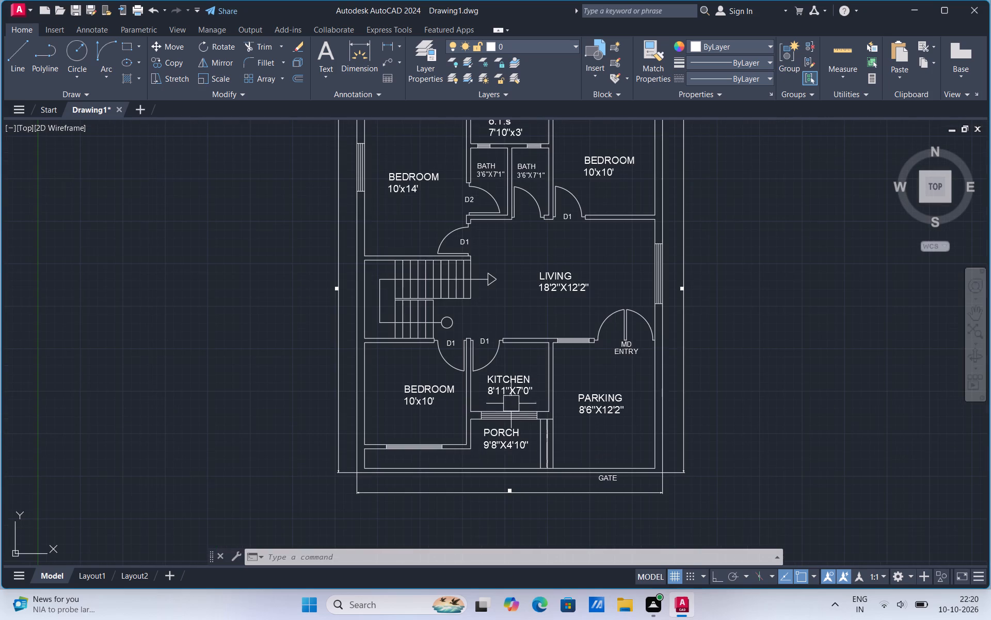
{"action": "scroll", "coordinate": [563, 485], "scroll_direction": "down", "scroll_amount": 1}
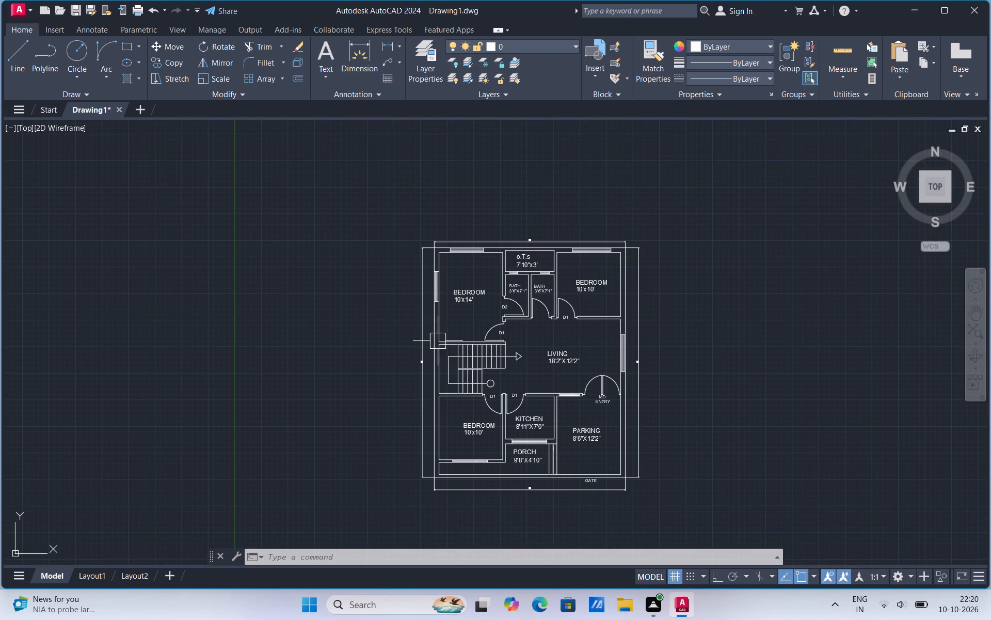
{"action": "left_click", "coordinate": [11, 66]}
{"action": "scroll", "coordinate": [363, 397], "scroll_direction": "up", "scroll_amount": 1}
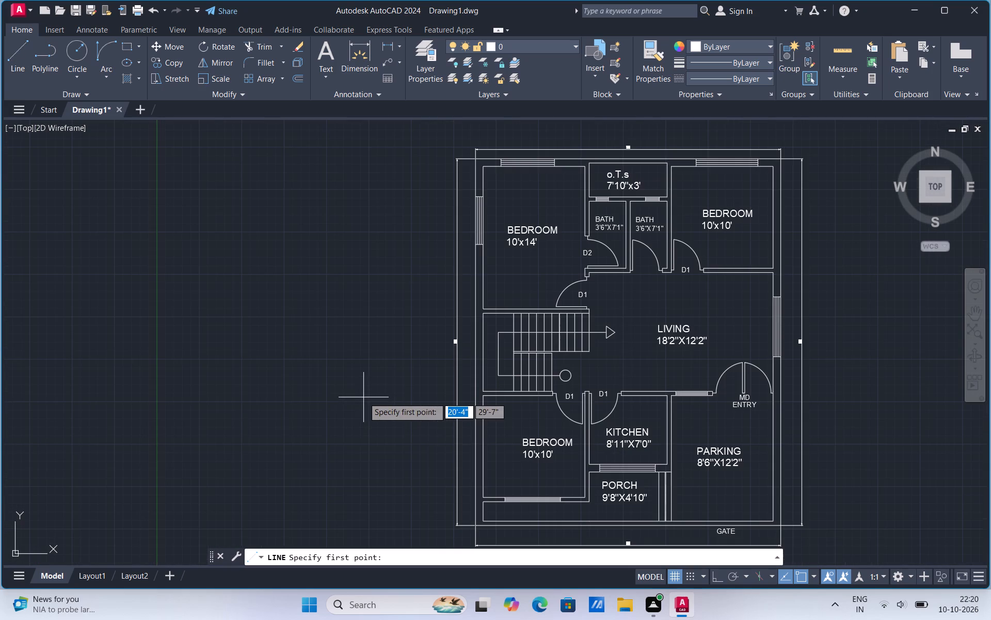
{"action": "left_click", "coordinate": [310, 432]}
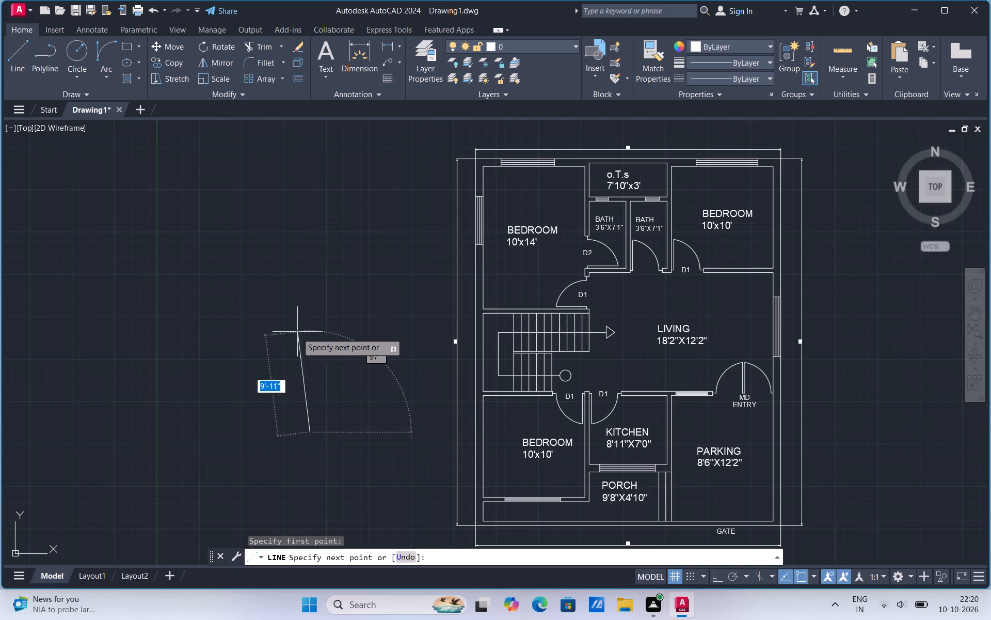
{"action": "left_click", "coordinate": [711, 576]}
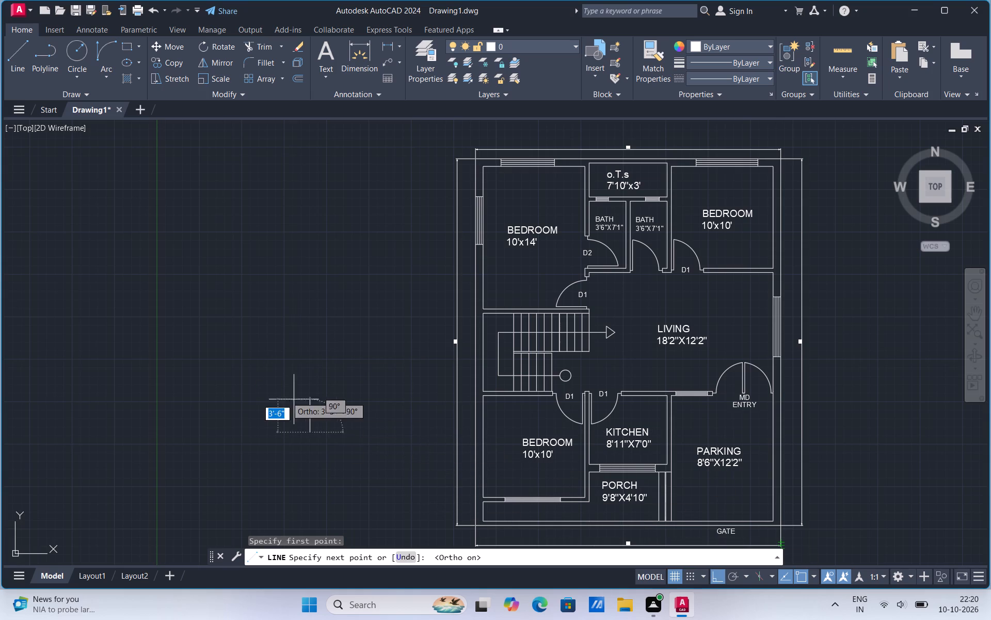
{"action": "left_click", "coordinate": [301, 370]}
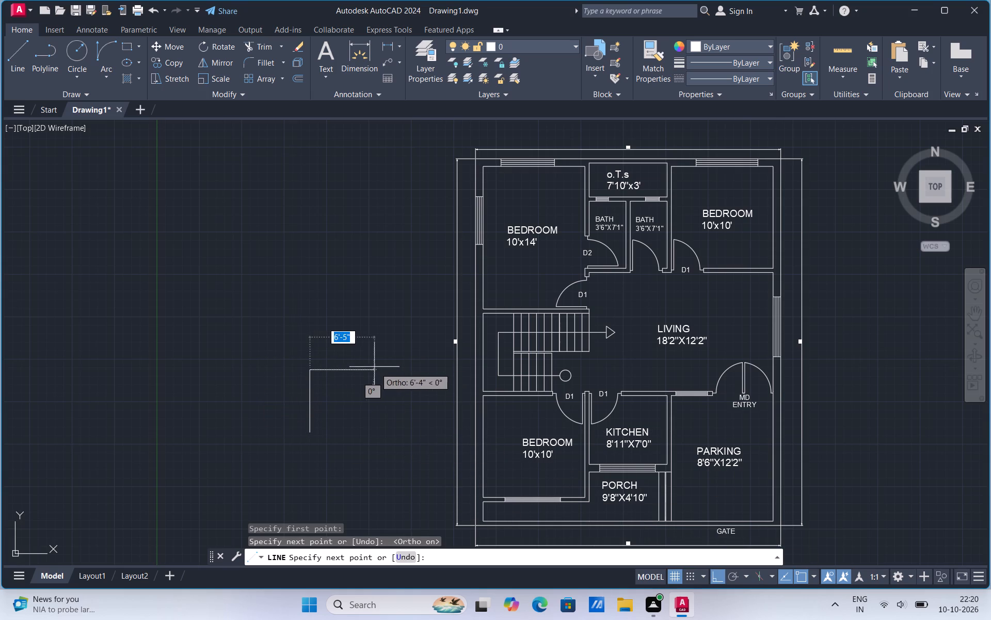
{"action": "left_click", "coordinate": [359, 371]}
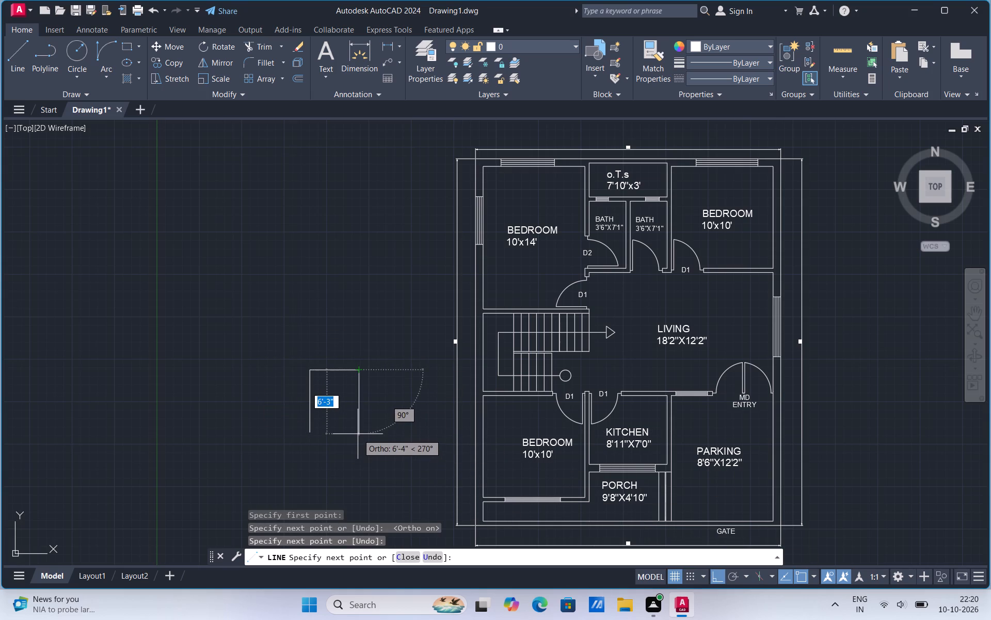
{"action": "left_click", "coordinate": [356, 431]}
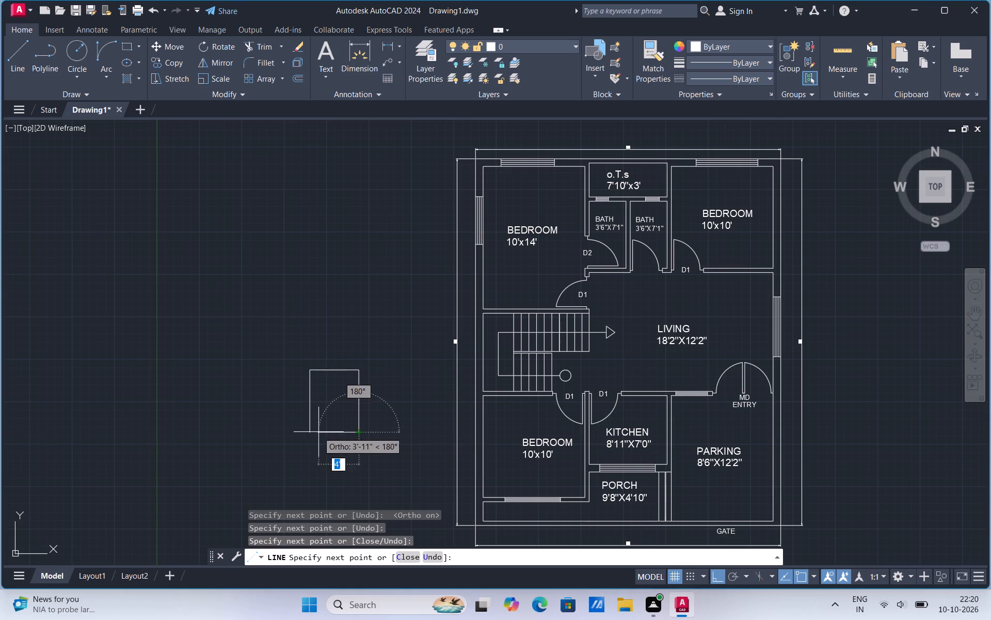
{"action": "left_click", "coordinate": [312, 432]}
Draw a horizontal line across the bed near its south end and a diagonal blanket fold up to its east edge.
{"action": "scroll", "coordinate": [326, 440], "scroll_direction": "up", "scroll_amount": 1}
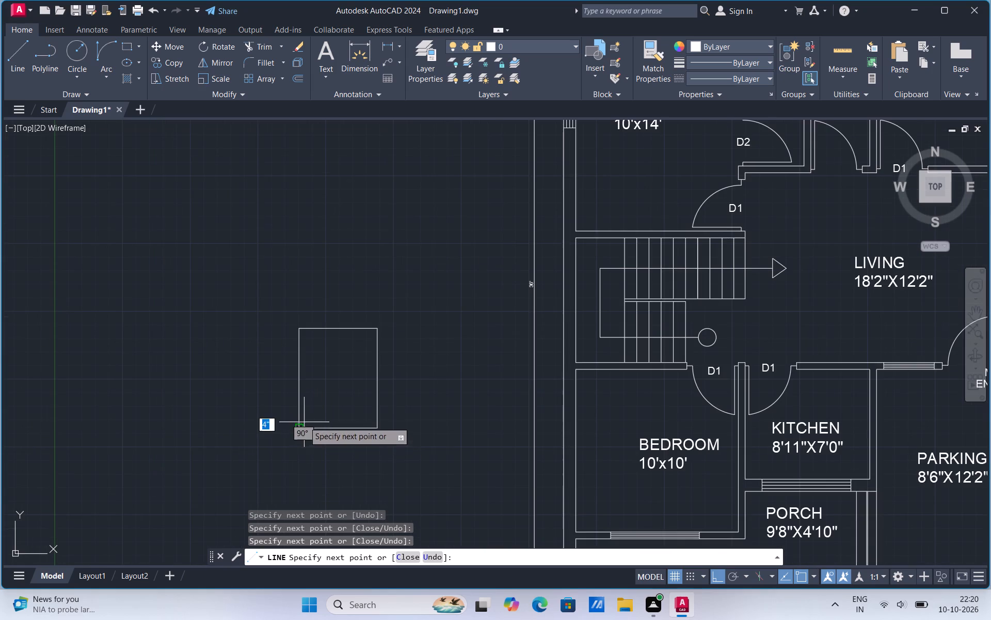
{"action": "scroll", "coordinate": [304, 421], "scroll_direction": "up", "scroll_amount": 2}
{"action": "left_click", "coordinate": [291, 395]}
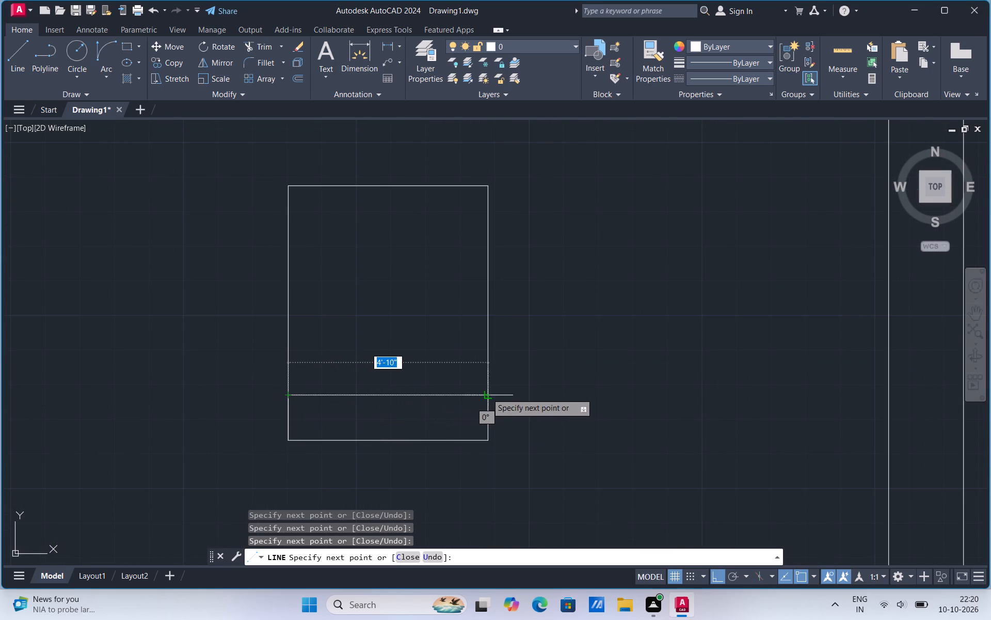
{"action": "left_click", "coordinate": [487, 393]}
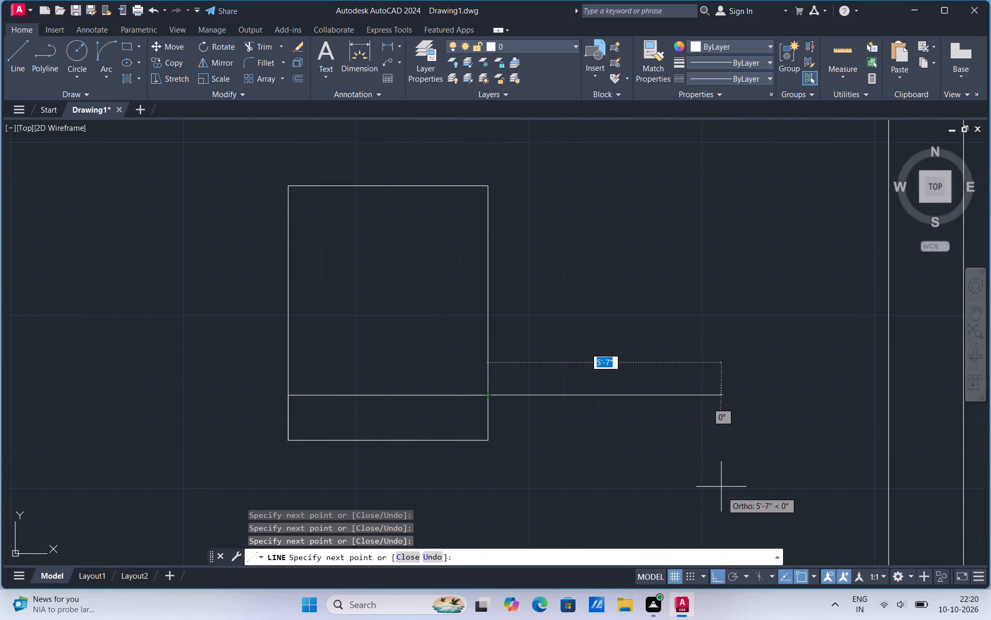
{"action": "left_click", "coordinate": [716, 577]}
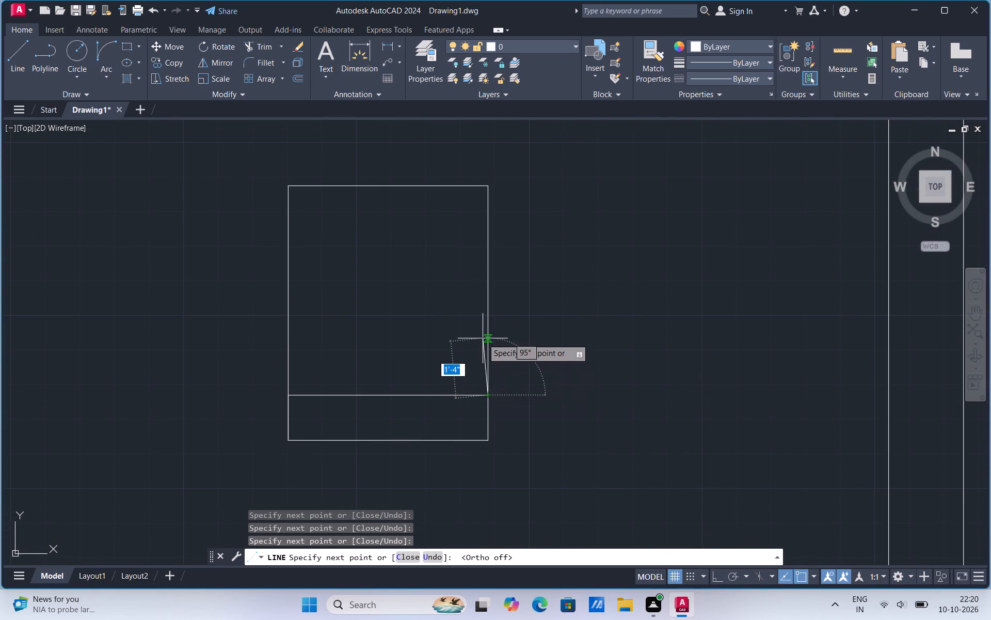
{"action": "left_click", "coordinate": [489, 344]}
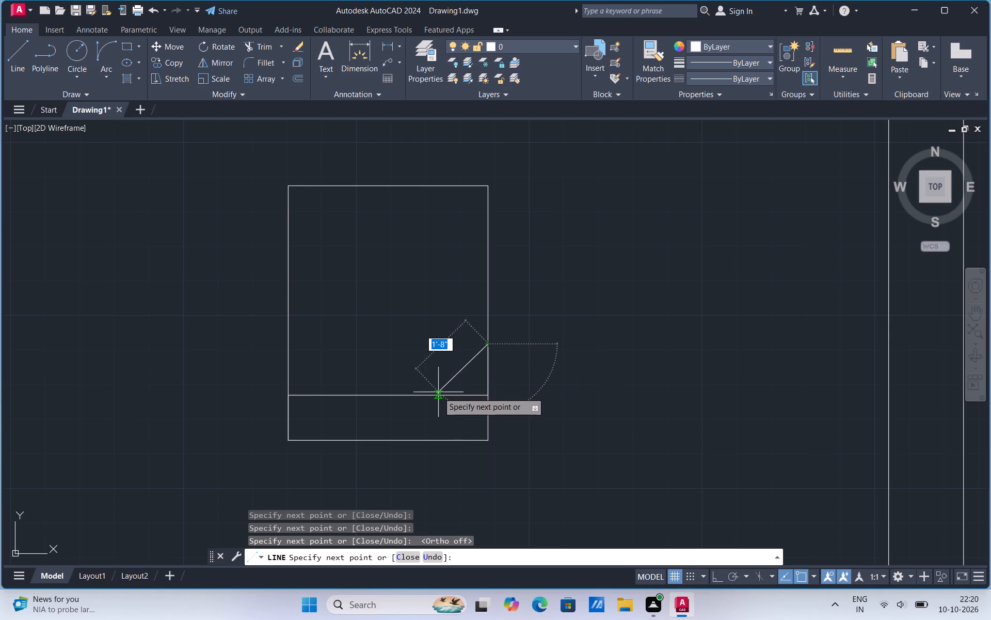
{"action": "left_click", "coordinate": [437, 395]}
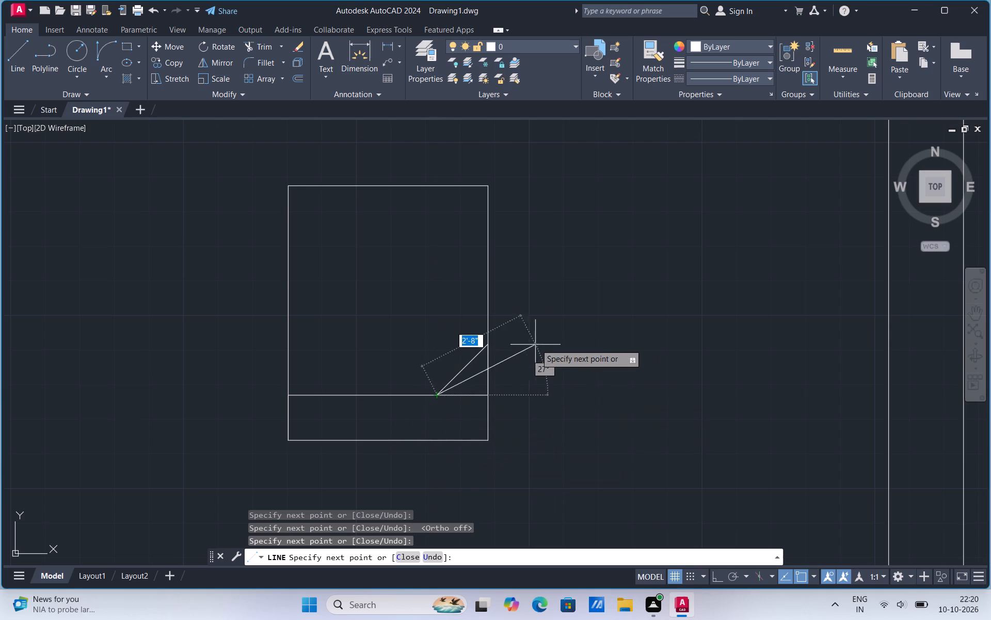
{"action": "key", "text": "Escape"}
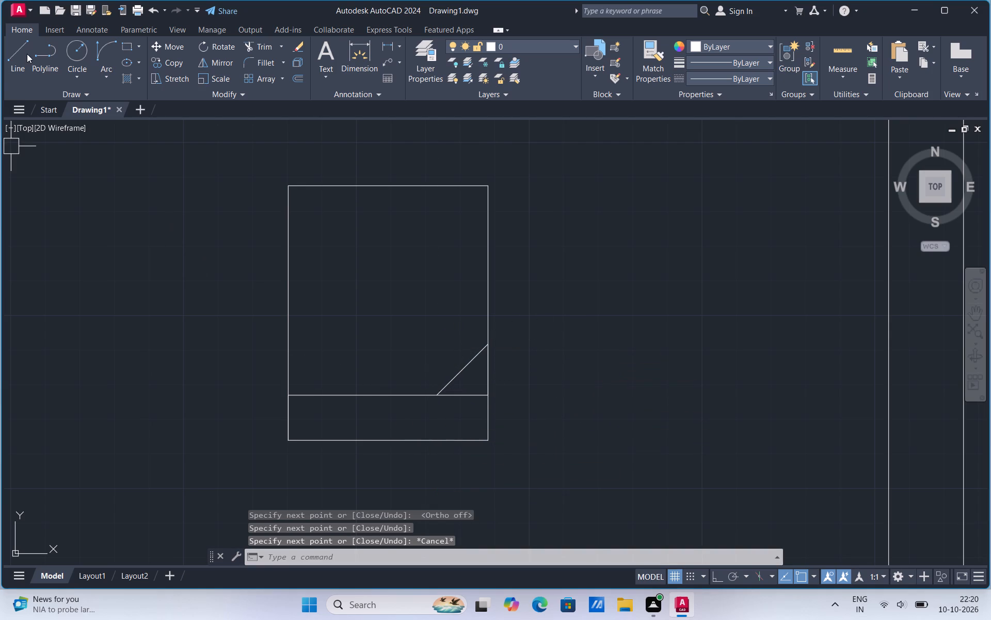
Draw a horizontal blanket line across the full width of the bed near its north end.
{"action": "left_click", "coordinate": [23, 63]}
{"action": "left_click", "coordinate": [286, 244]}
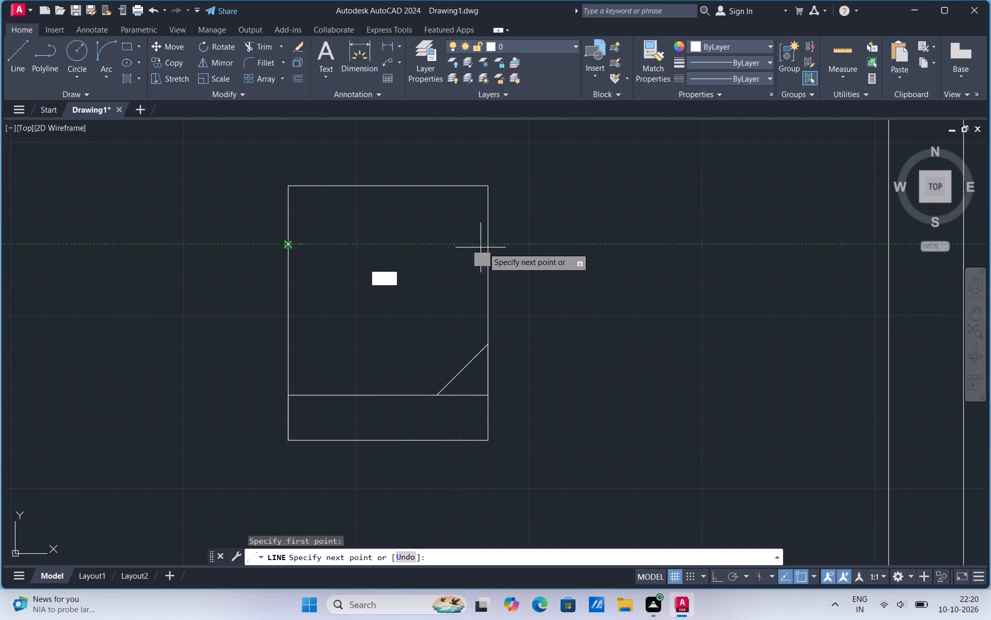
{"action": "left_click", "coordinate": [491, 244]}
{"action": "key", "text": "Escape"}
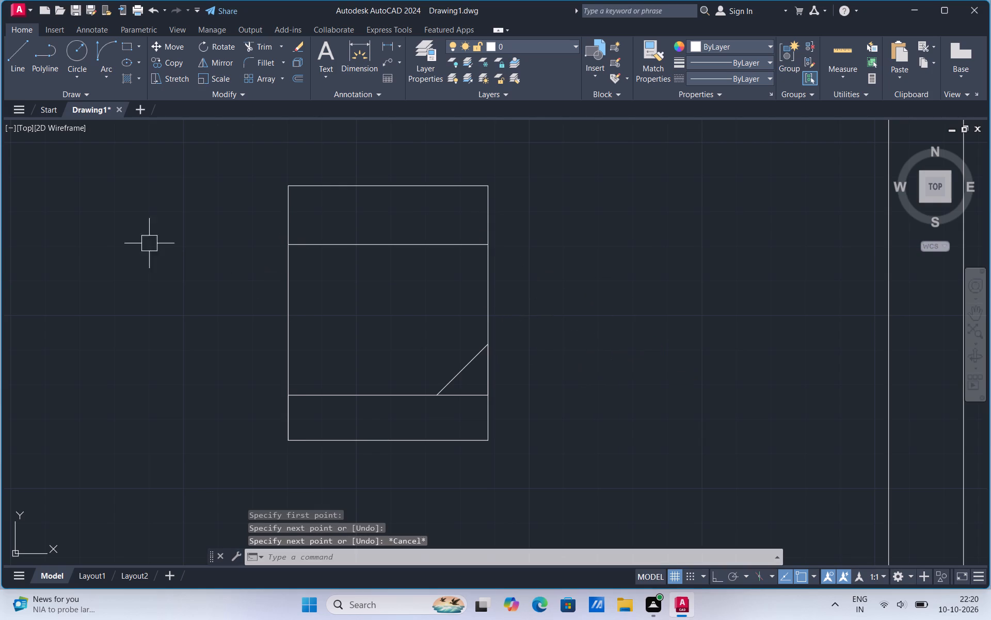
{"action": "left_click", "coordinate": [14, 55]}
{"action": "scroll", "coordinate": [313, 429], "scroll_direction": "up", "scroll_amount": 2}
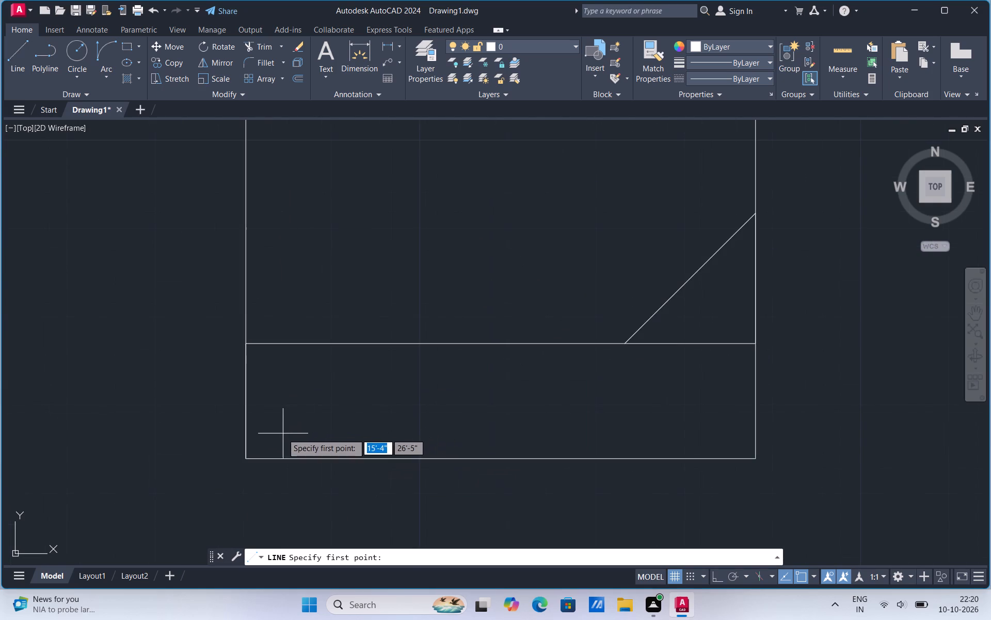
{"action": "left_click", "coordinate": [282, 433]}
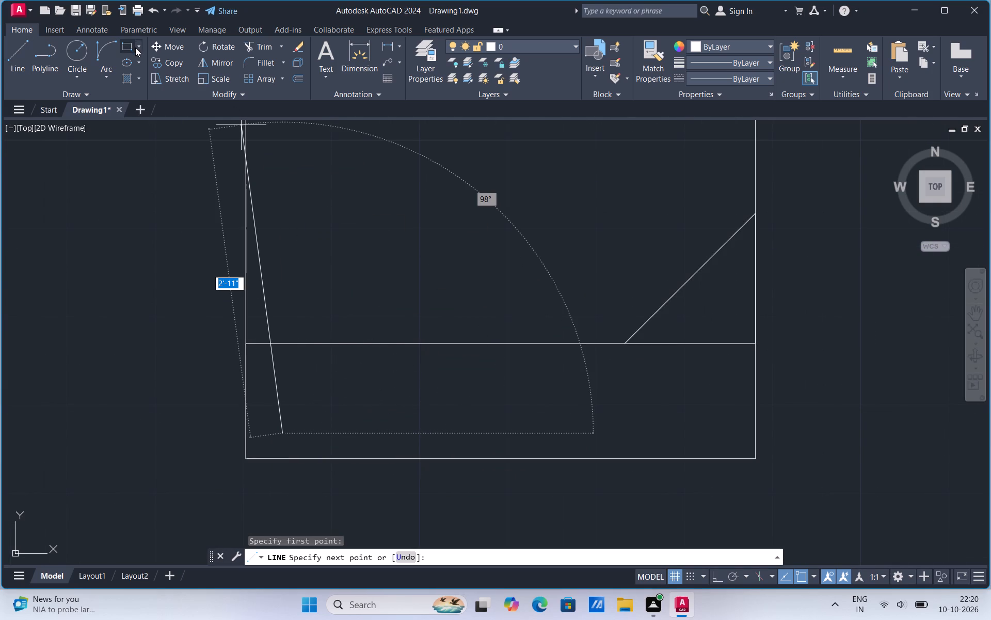
Draw a rectangular pillow in the western half of the strip at the bed's south end.
{"action": "left_click", "coordinate": [137, 48]}
{"action": "left_click", "coordinate": [129, 67]}
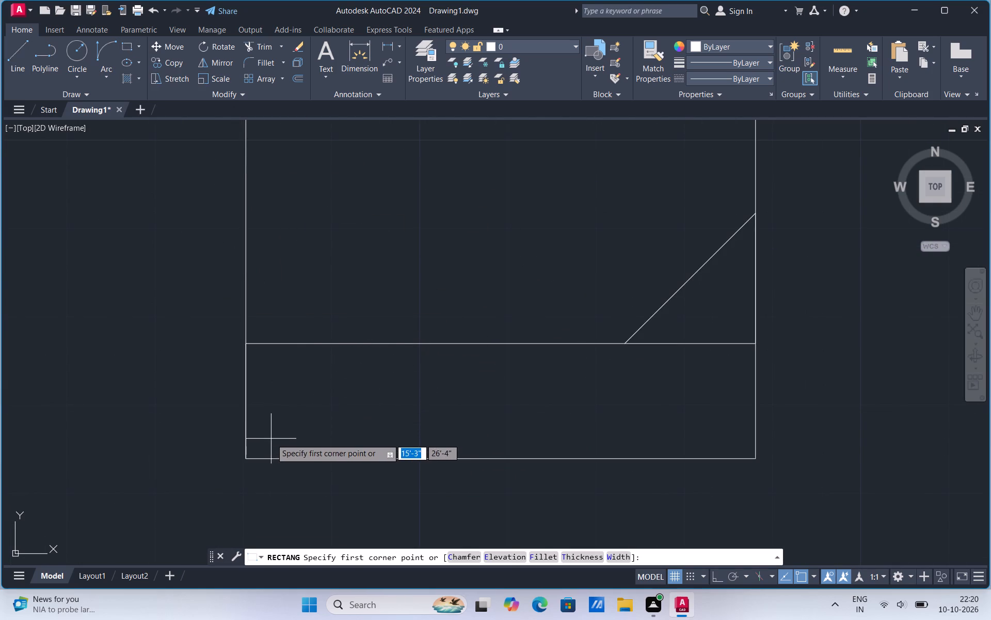
{"action": "left_click", "coordinate": [271, 439]}
{"action": "left_click", "coordinate": [468, 364]}
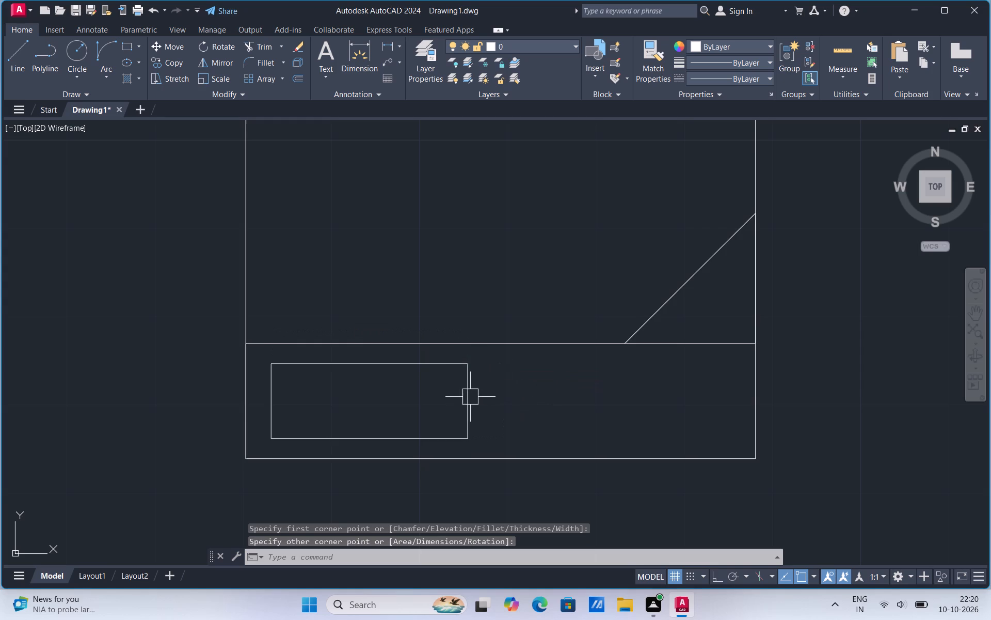
Copy the pillow rectangle about 2'-4" straight east to make the second pillow.
{"action": "left_click", "coordinate": [467, 397]}
{"action": "right_click", "coordinate": [467, 397]}
{"action": "left_click", "coordinate": [492, 192]}
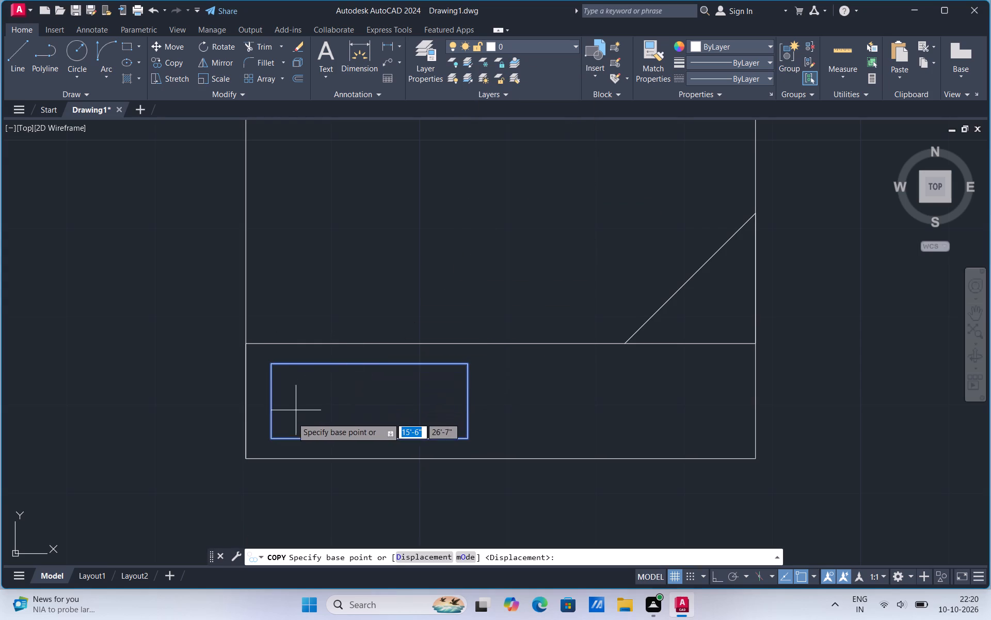
{"action": "left_click", "coordinate": [274, 437]}
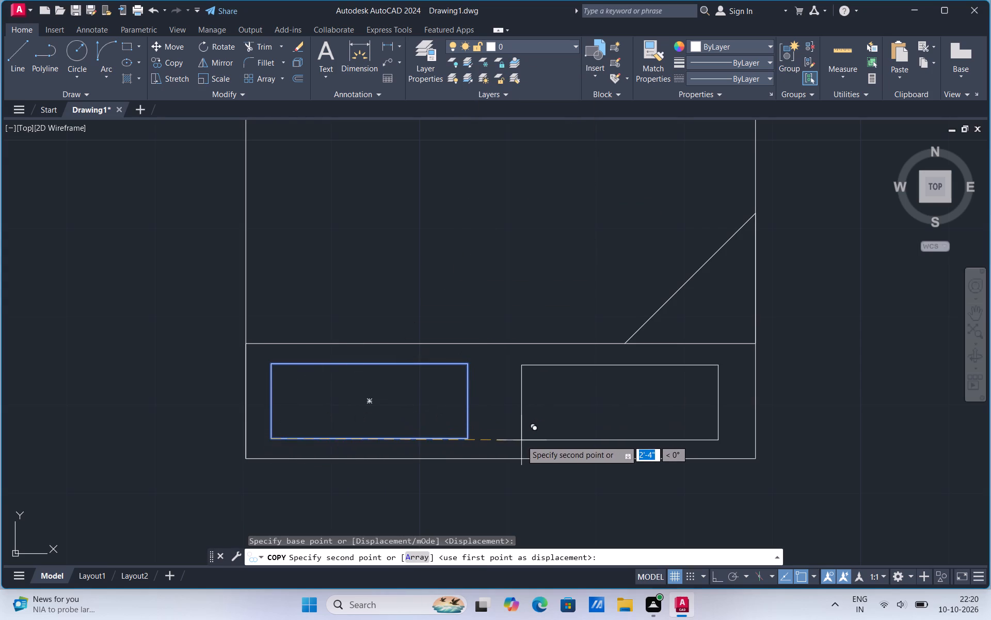
{"action": "left_click", "coordinate": [719, 575]}
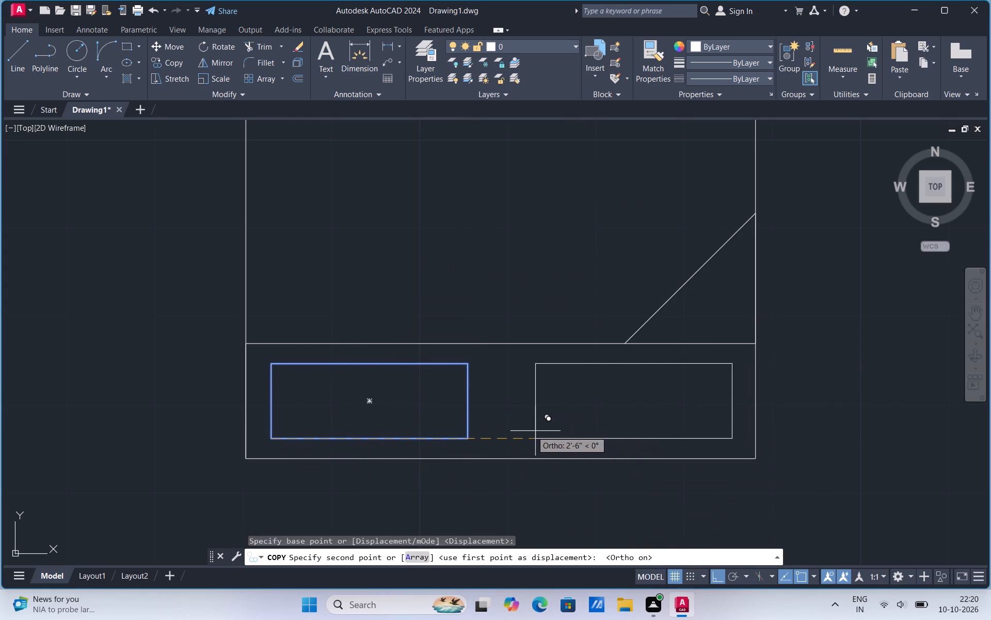
{"action": "left_click", "coordinate": [523, 432]}
{"action": "scroll", "coordinate": [382, 473], "scroll_direction": "down", "scroll_amount": 2}
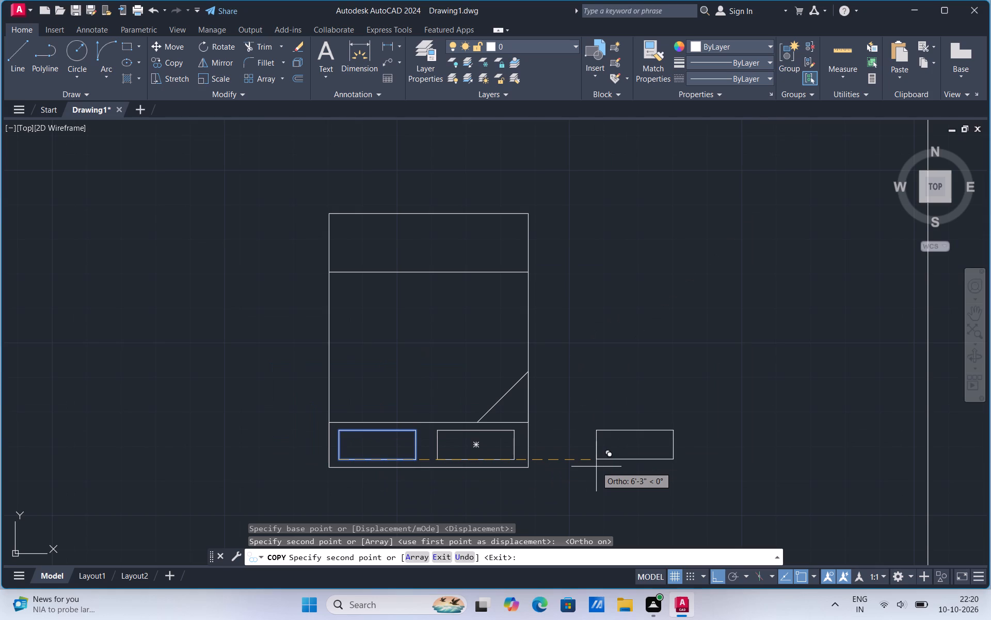
{"action": "key", "text": "Escape"}
Move the whole bed by its south edge midpoint into the southwest bedroom, pillows just inside the south wall window.
{"action": "scroll", "coordinate": [443, 405], "scroll_direction": "down", "scroll_amount": 1}
{"action": "left_click", "coordinate": [337, 226]}
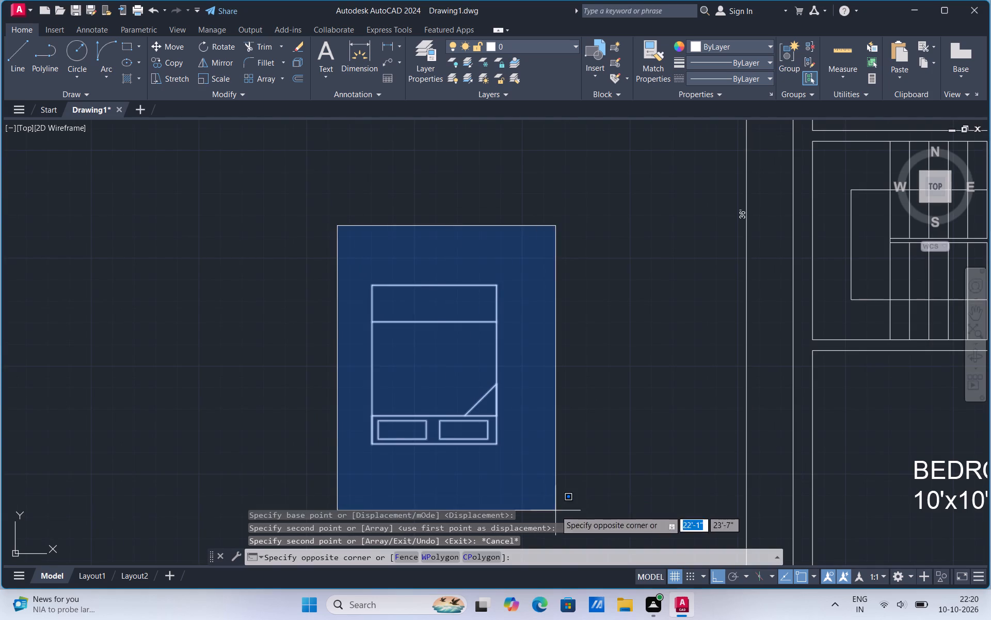
{"action": "left_click", "coordinate": [555, 510]}
{"action": "right_click", "coordinate": [549, 416]}
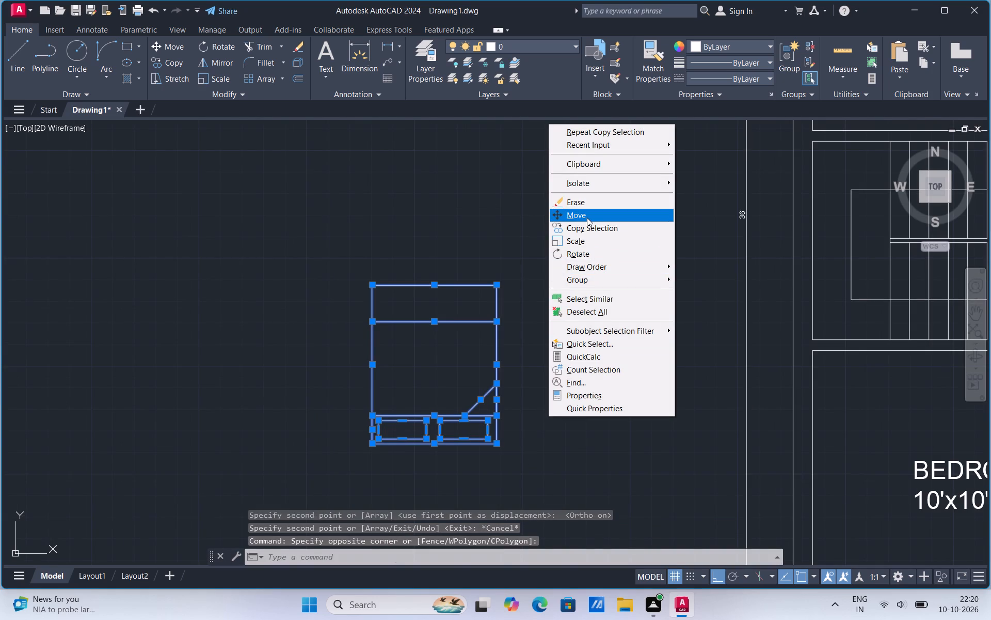
{"action": "left_click", "coordinate": [587, 218]}
{"action": "left_click", "coordinate": [433, 446]}
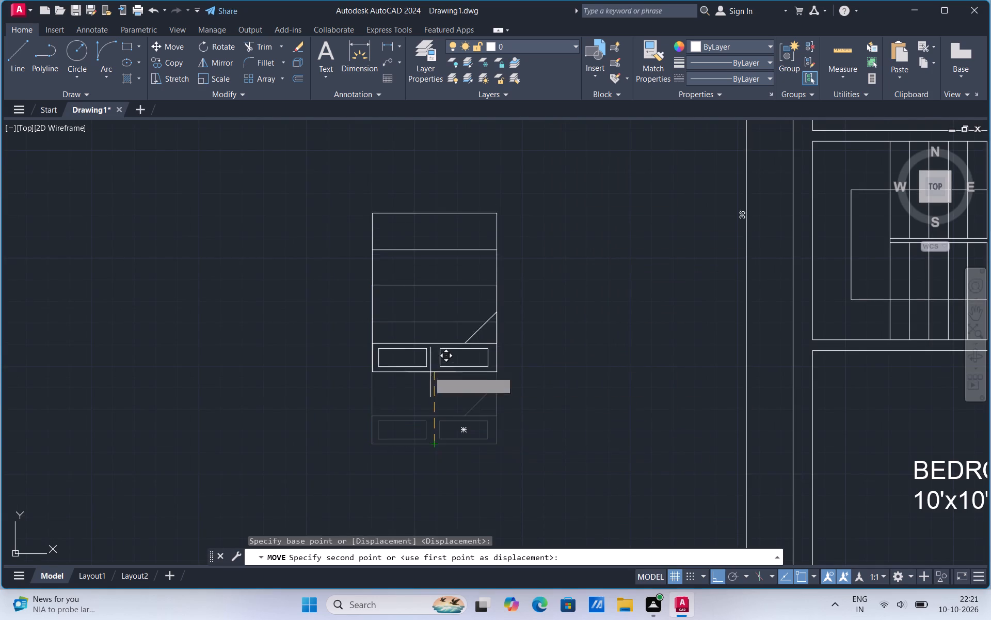
{"action": "scroll", "coordinate": [373, 353], "scroll_direction": "down", "scroll_amount": 3}
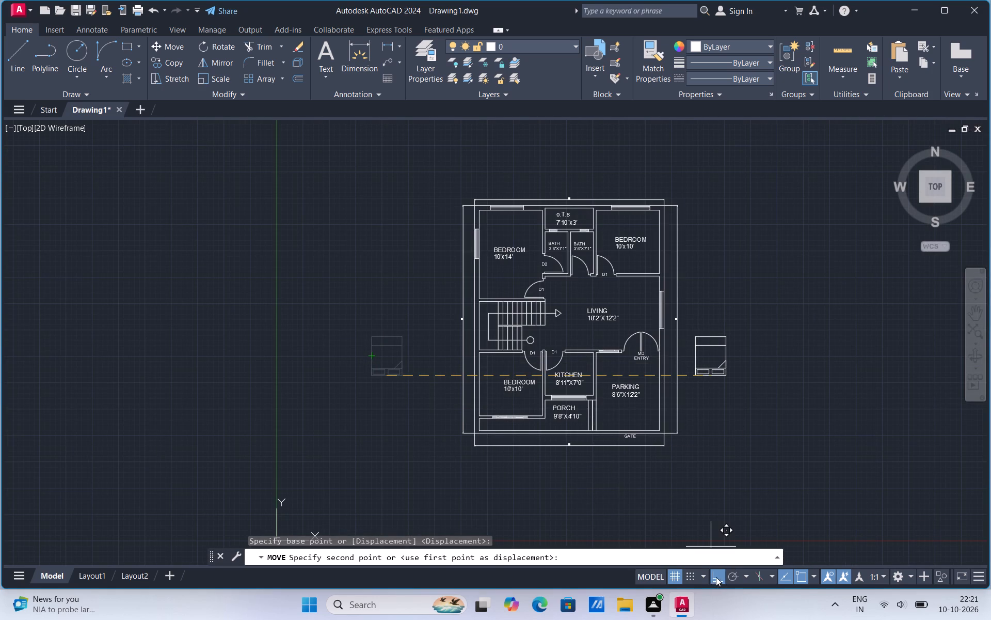
{"action": "left_click", "coordinate": [716, 577]}
{"action": "scroll", "coordinate": [508, 416], "scroll_direction": "up", "scroll_amount": 4}
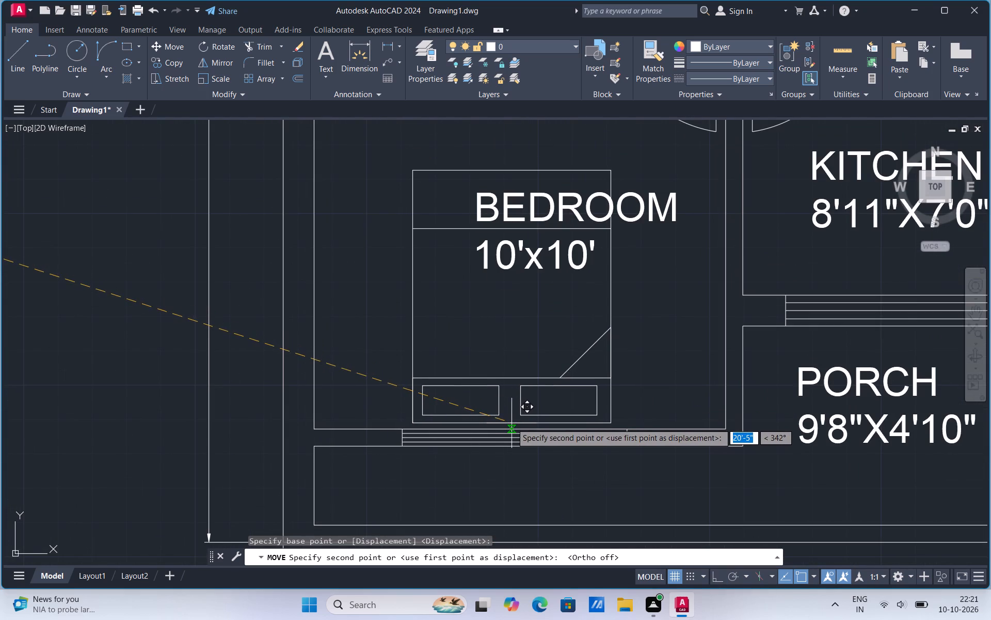
{"action": "left_click", "coordinate": [512, 422]}
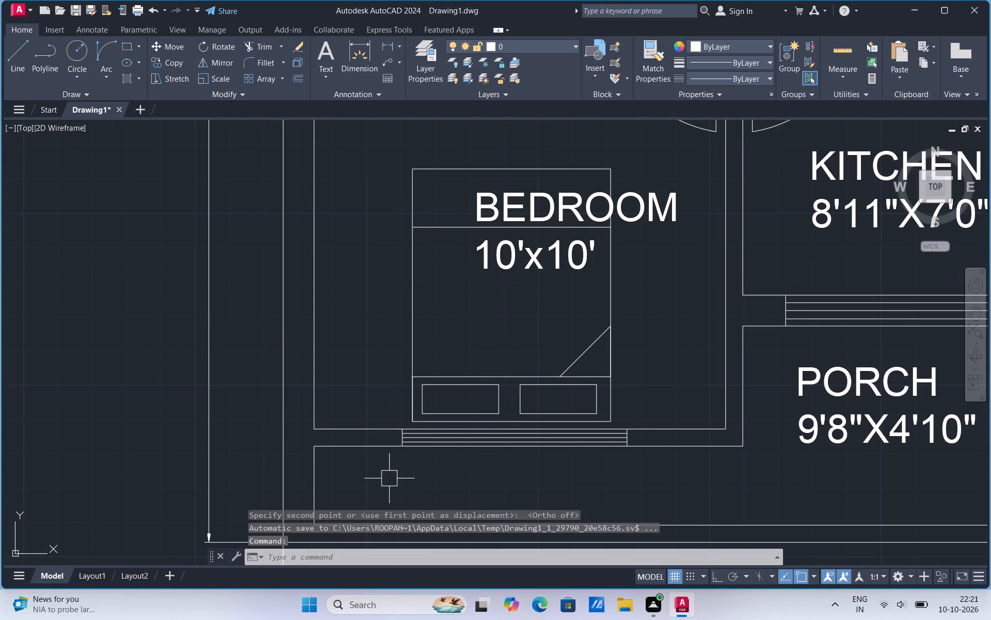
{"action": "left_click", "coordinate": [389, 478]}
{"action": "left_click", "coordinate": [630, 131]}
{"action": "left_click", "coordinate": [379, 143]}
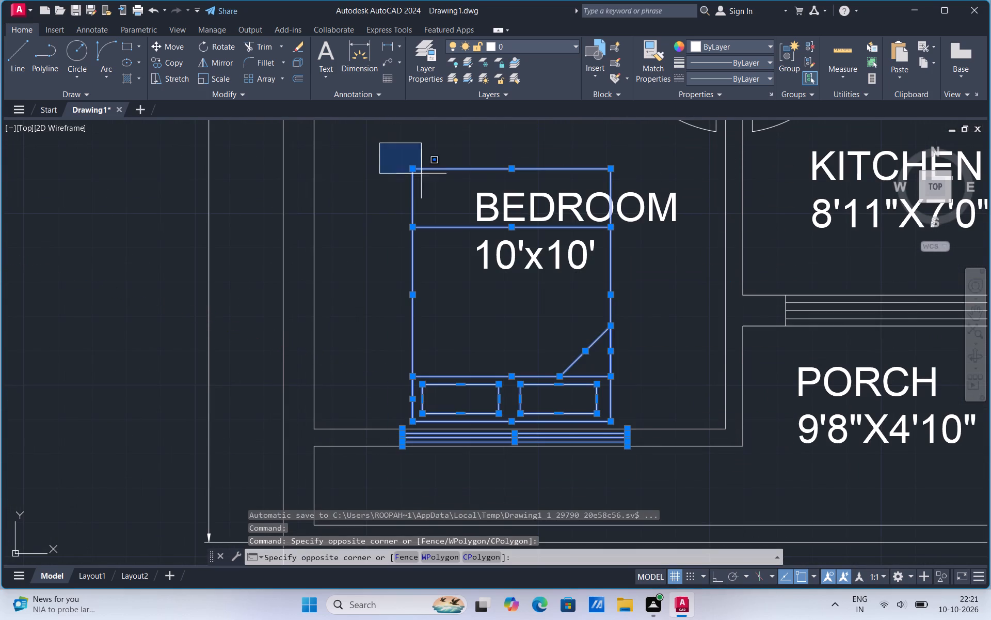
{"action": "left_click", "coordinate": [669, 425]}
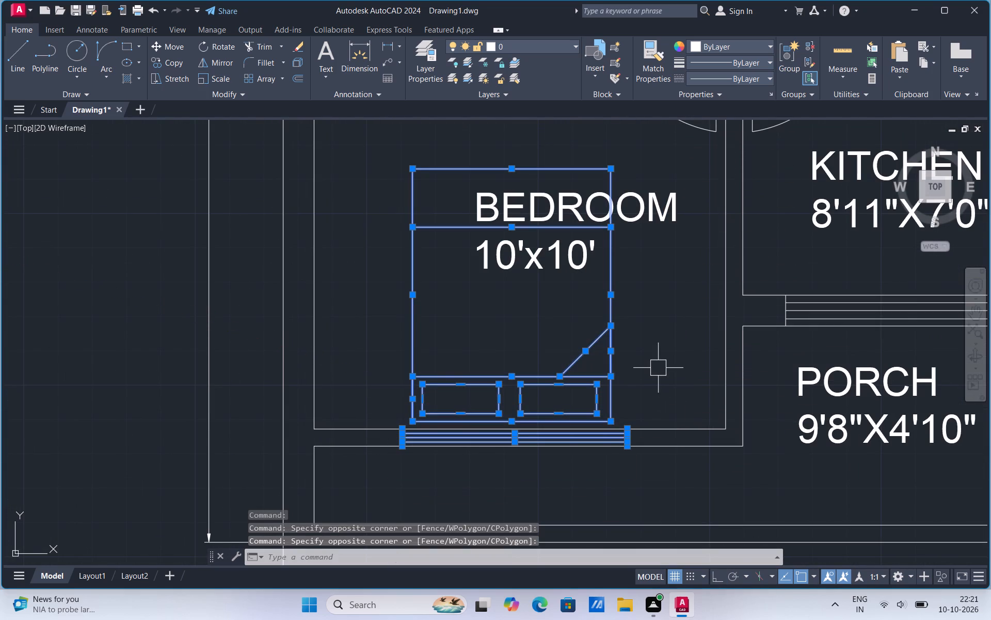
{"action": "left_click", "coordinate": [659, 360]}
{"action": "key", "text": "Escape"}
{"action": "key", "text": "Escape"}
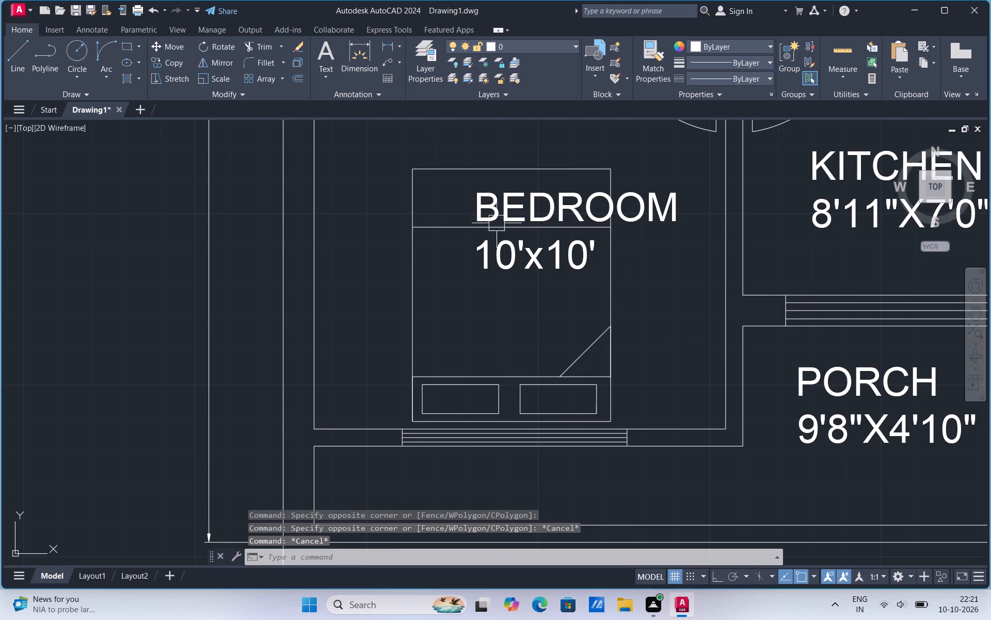
Copy the southwest bedroom's bed, including its room label, into the empty space west of the floor plan.
{"action": "left_click", "coordinate": [396, 142]}
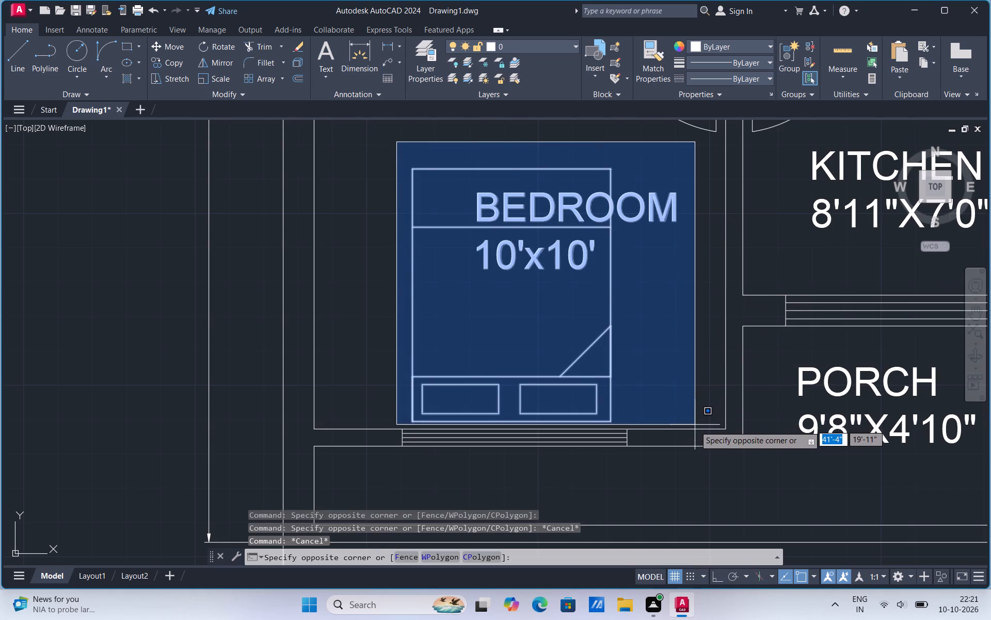
{"action": "left_click", "coordinate": [695, 426]}
{"action": "right_click", "coordinate": [668, 360]}
{"action": "left_click", "coordinate": [696, 173]}
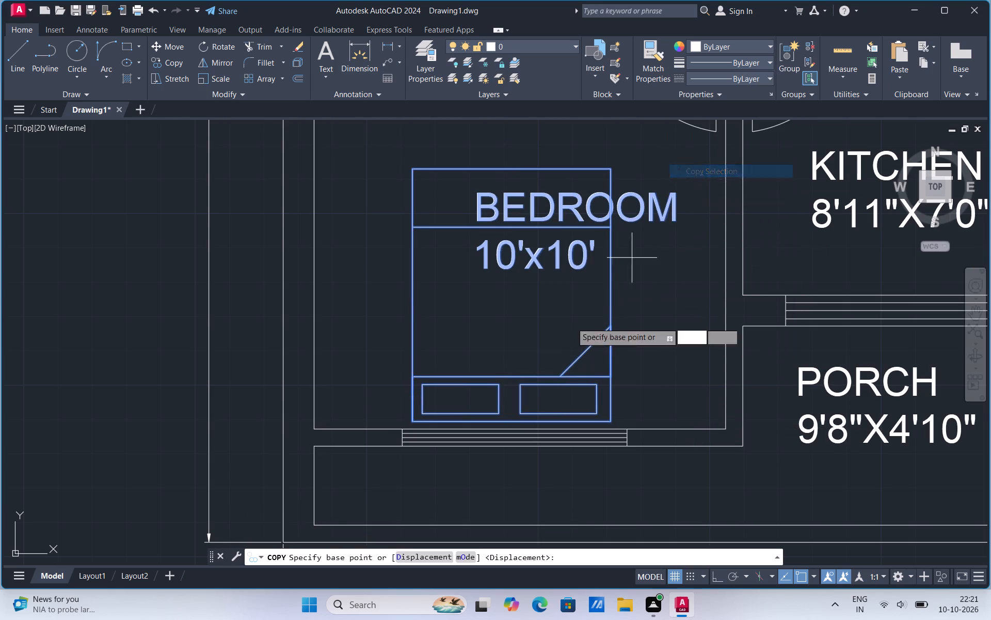
{"action": "left_click_drag", "start_coordinate": [522, 355], "coordinate": [522, 350]}
{"action": "scroll", "coordinate": [567, 469], "scroll_direction": "down", "scroll_amount": 3}
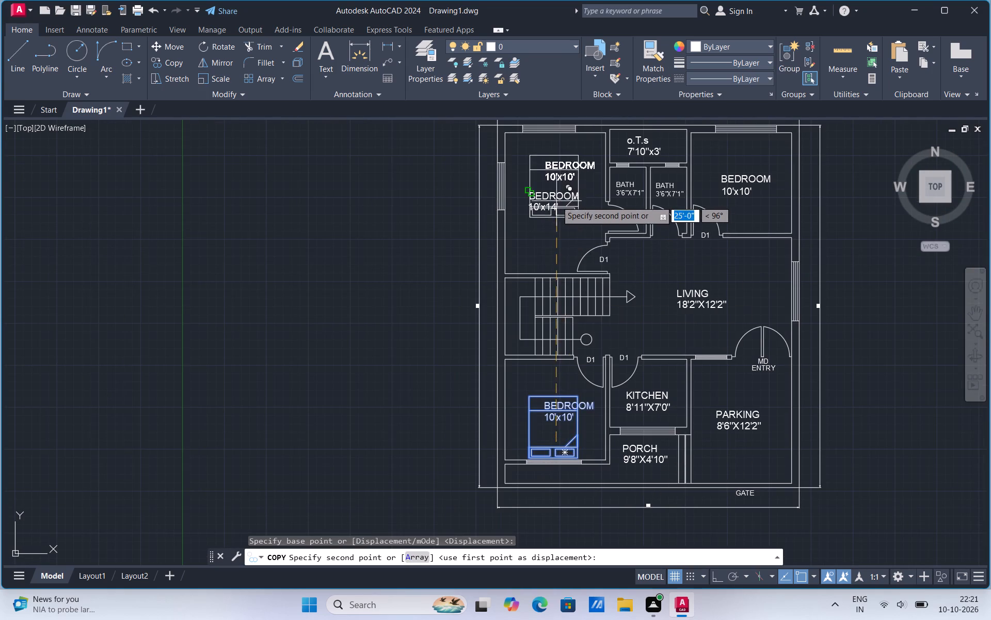
{"action": "scroll", "coordinate": [557, 202], "scroll_direction": "up", "scroll_amount": 1}
{"action": "scroll", "coordinate": [600, 470], "scroll_direction": "down", "scroll_amount": 1}
{"action": "left_click", "coordinate": [401, 396]}
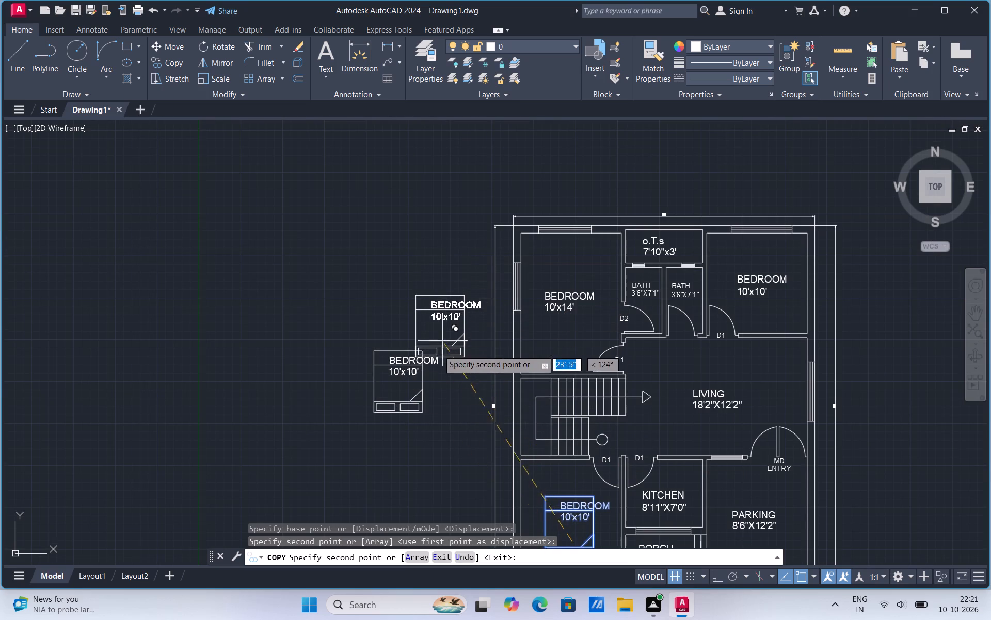
{"action": "key", "text": "Escape"}
Erase the duplicate BEDROOM 10'x10' label lying over the copied bed west of the plan.
{"action": "scroll", "coordinate": [427, 379], "scroll_direction": "up", "scroll_amount": 2}
{"action": "left_click", "coordinate": [442, 335]}
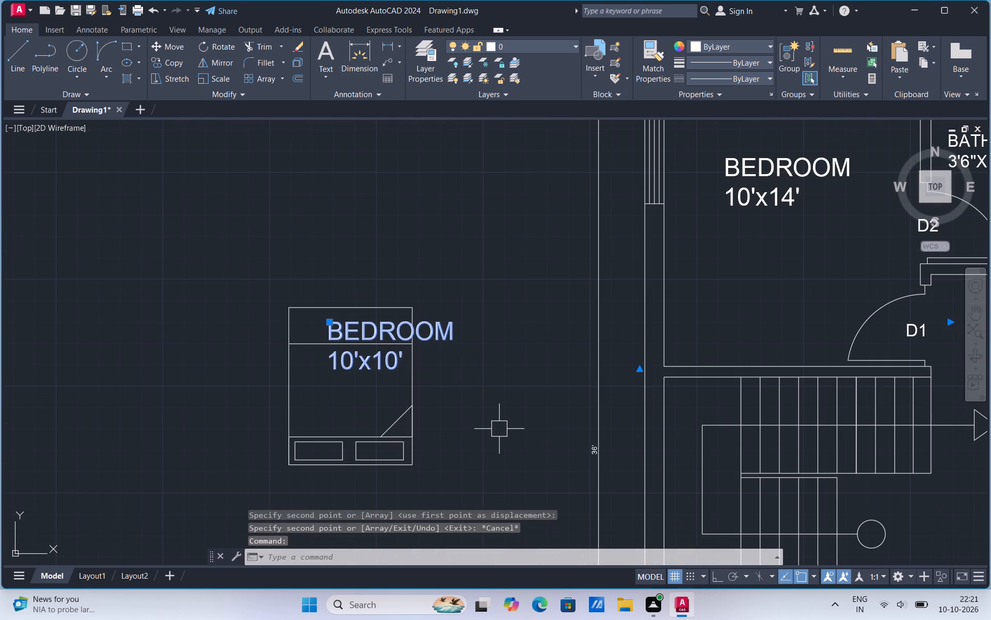
{"action": "key", "text": "Delete"}
Rotate the copied bed 180° about its southeast corner with Ortho on, so the pillows face north.
{"action": "left_click_drag", "start_coordinate": [262, 258], "coordinate": [262, 262]}
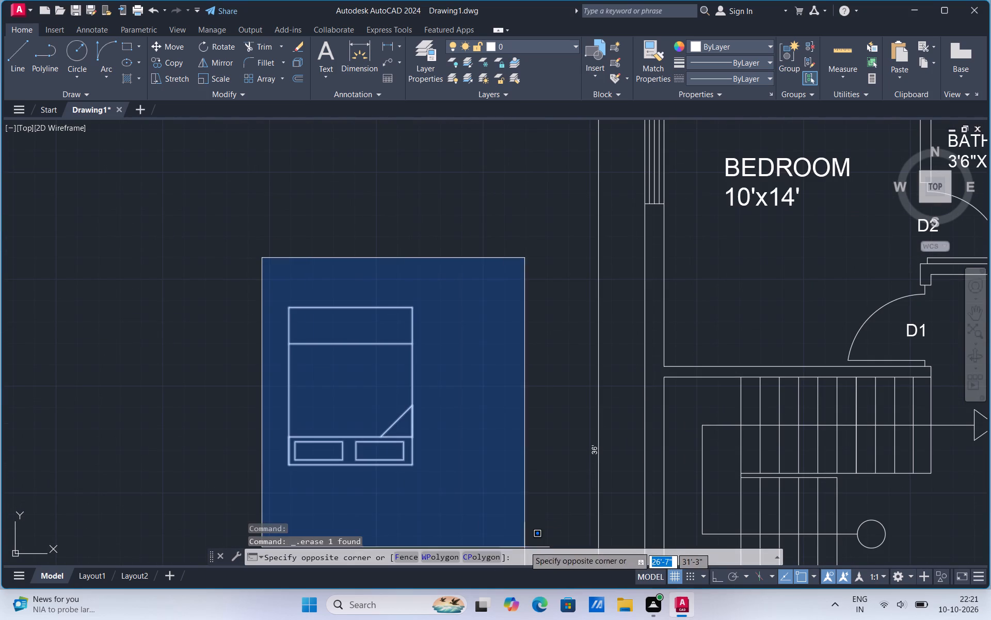
{"action": "left_click", "coordinate": [506, 503]}
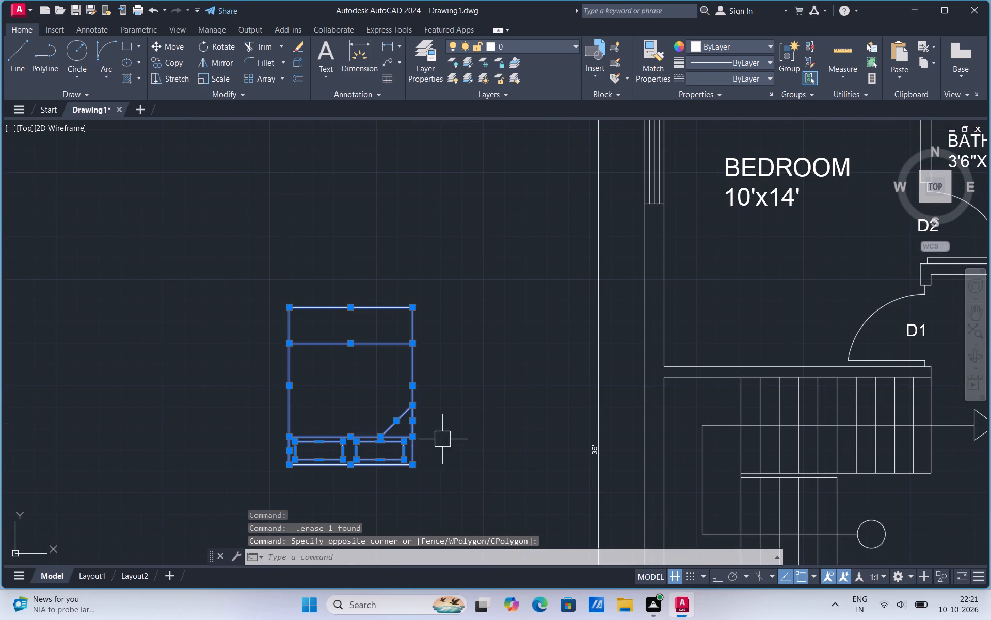
{"action": "right_click", "coordinate": [443, 437]}
{"action": "left_click", "coordinate": [476, 275]}
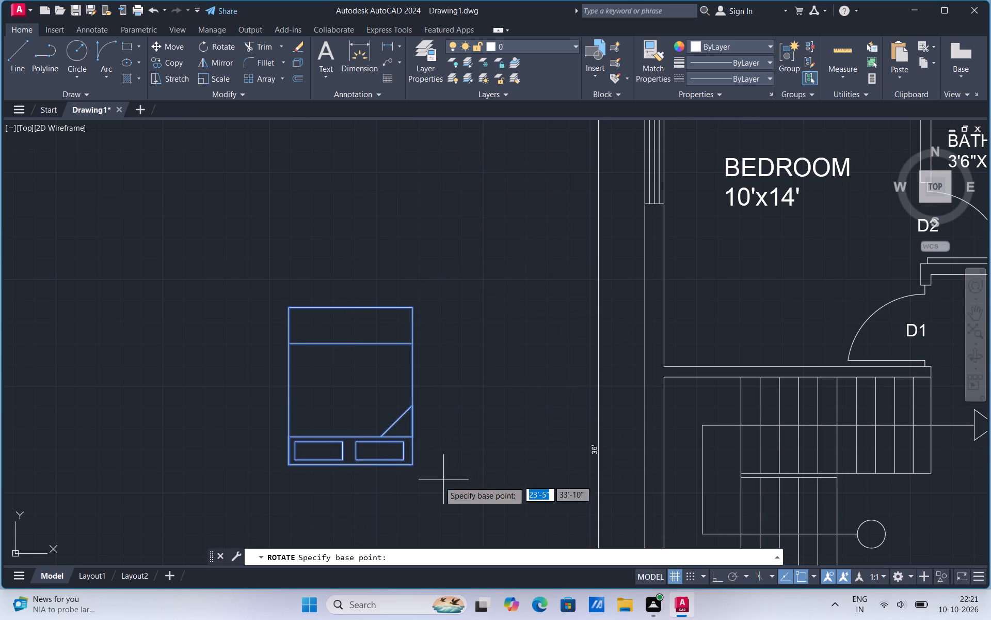
{"action": "left_click", "coordinate": [413, 463]}
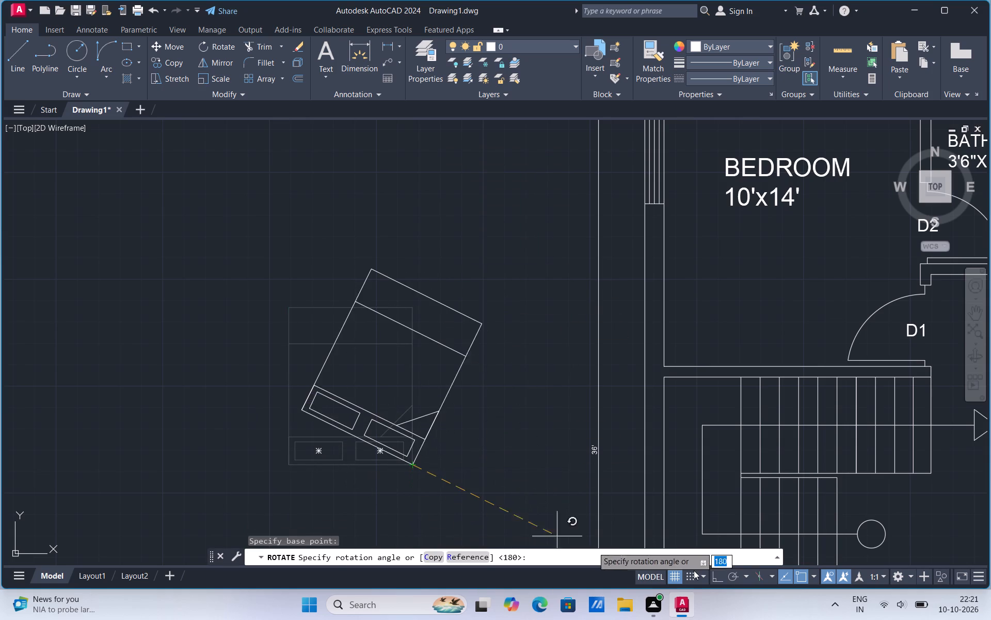
{"action": "left_click", "coordinate": [718, 574]}
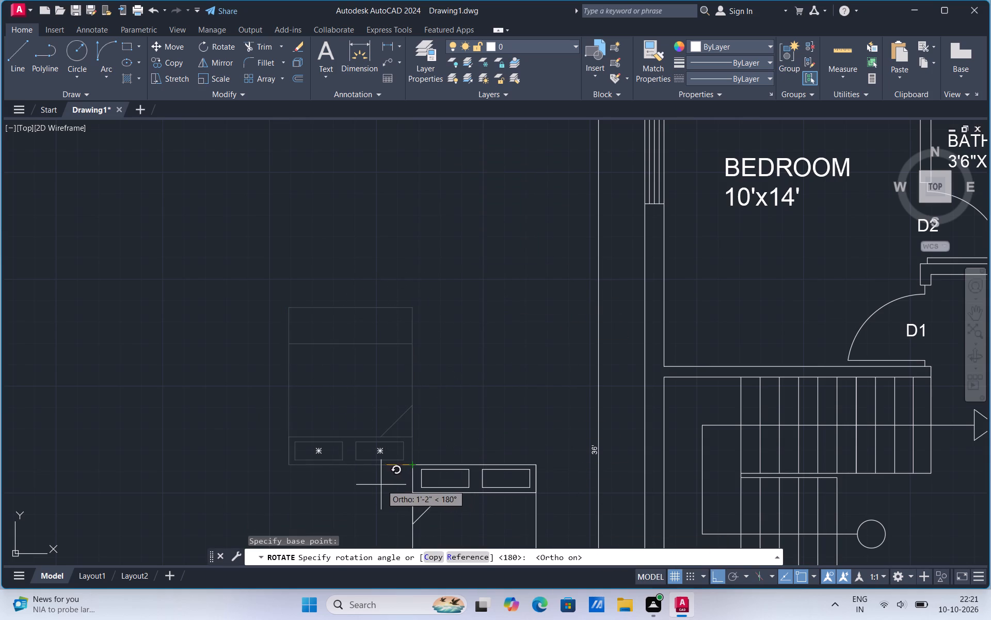
{"action": "left_click", "coordinate": [375, 483]}
Move the rotated bed by its north edge into the 10'x14' bedroom, just inside the north wall window, with Ortho off.
{"action": "scroll", "coordinate": [361, 411], "scroll_direction": "down", "scroll_amount": 2}
{"action": "left_click", "coordinate": [355, 401]}
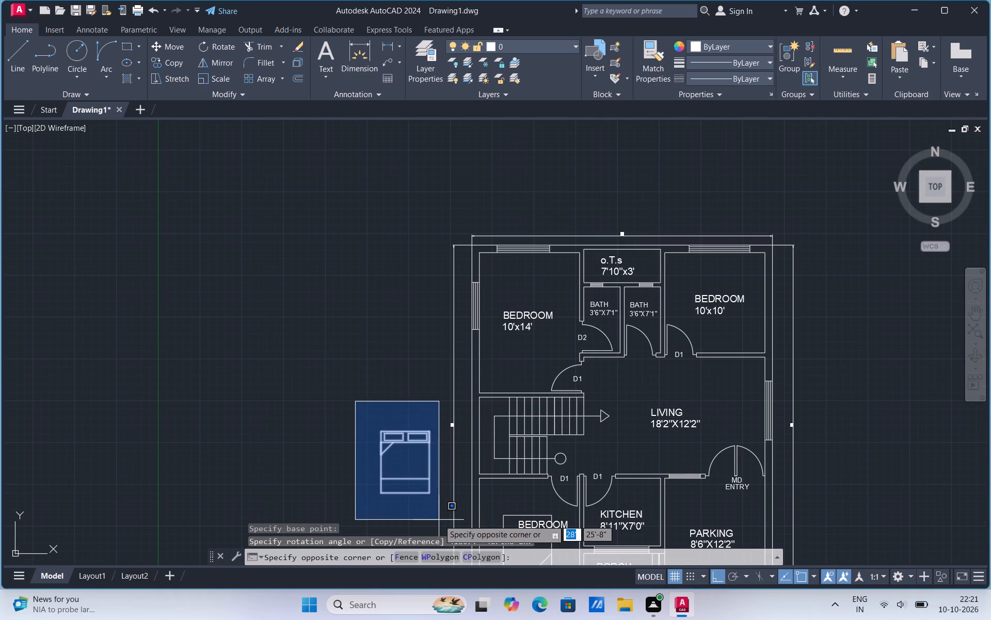
{"action": "left_click", "coordinate": [439, 520]}
{"action": "right_click", "coordinate": [439, 520]}
{"action": "left_click", "coordinate": [471, 324]}
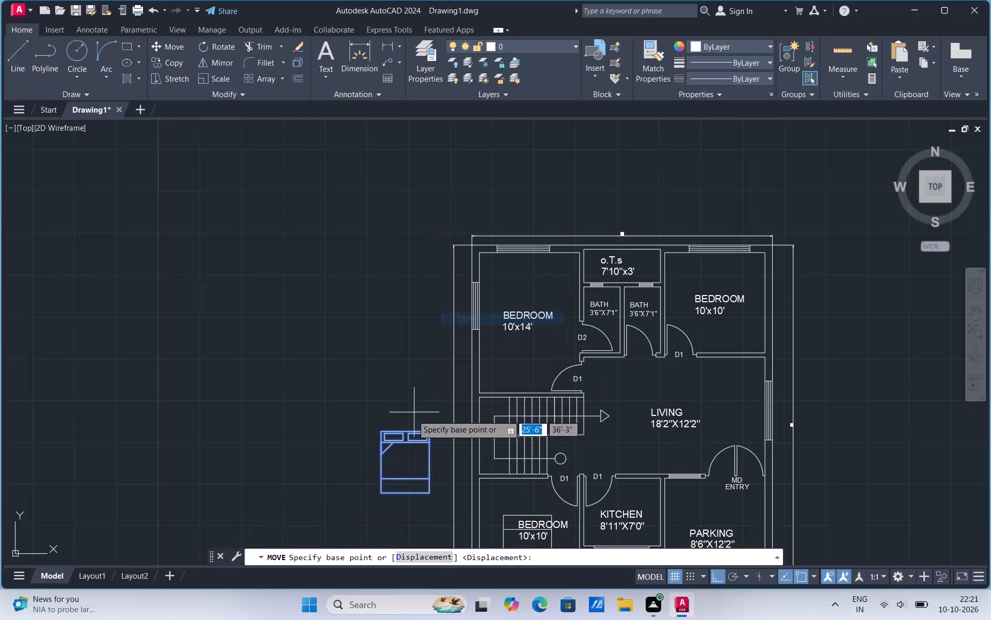
{"action": "left_click", "coordinate": [408, 430]}
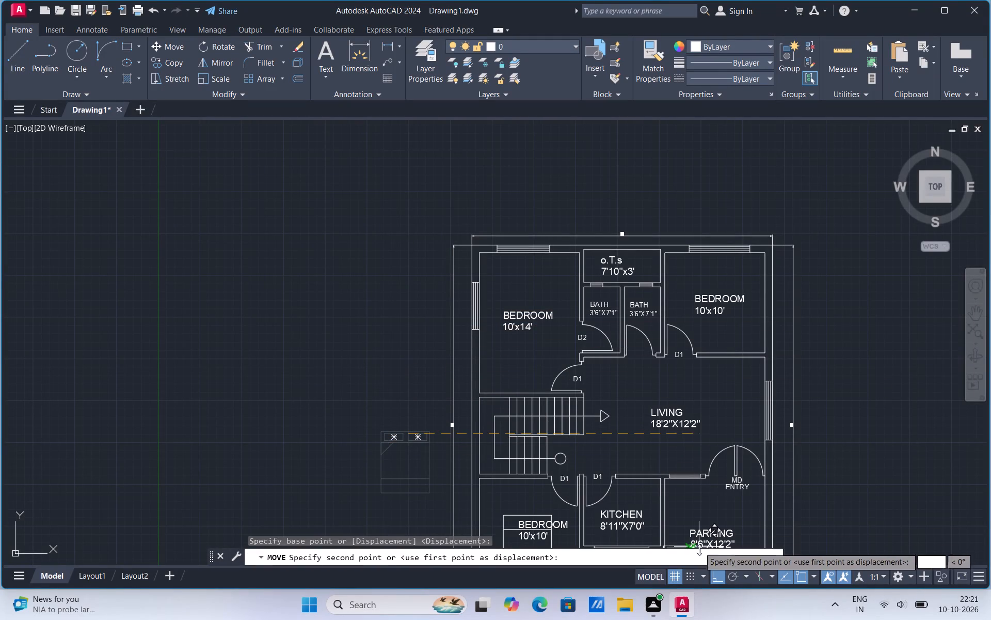
{"action": "left_click", "coordinate": [715, 574]}
{"action": "scroll", "coordinate": [558, 254], "scroll_direction": "up", "scroll_amount": 2}
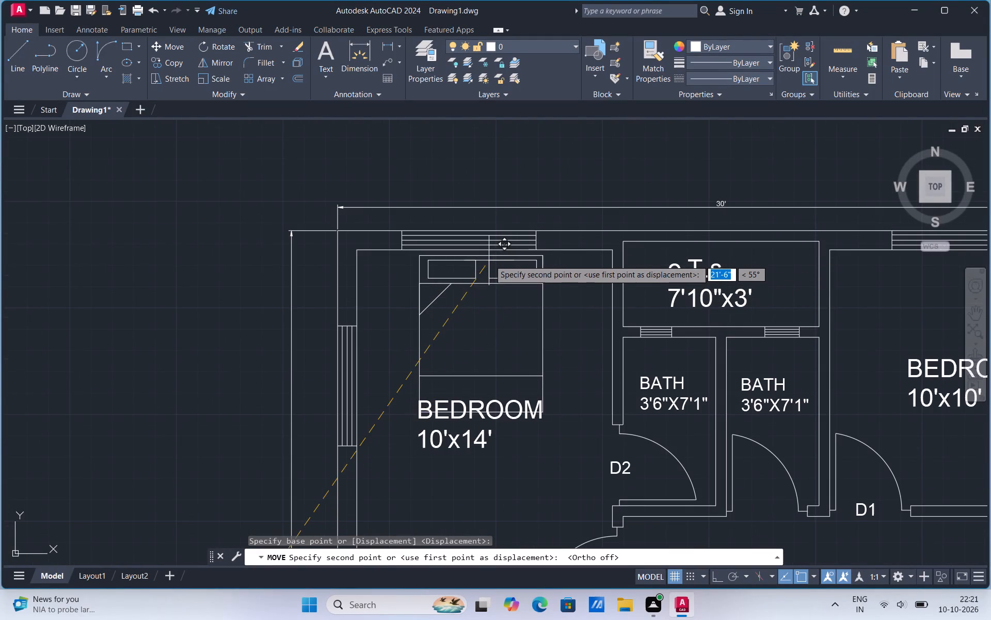
{"action": "left_click", "coordinate": [488, 259]}
Copy the 10'x14' bedroom's bed into the empty space east of the floor plan.
{"action": "scroll", "coordinate": [409, 329], "scroll_direction": "down", "scroll_amount": 1}
{"action": "scroll", "coordinate": [405, 361], "scroll_direction": "up", "scroll_amount": 1}
{"action": "left_click", "coordinate": [406, 405]}
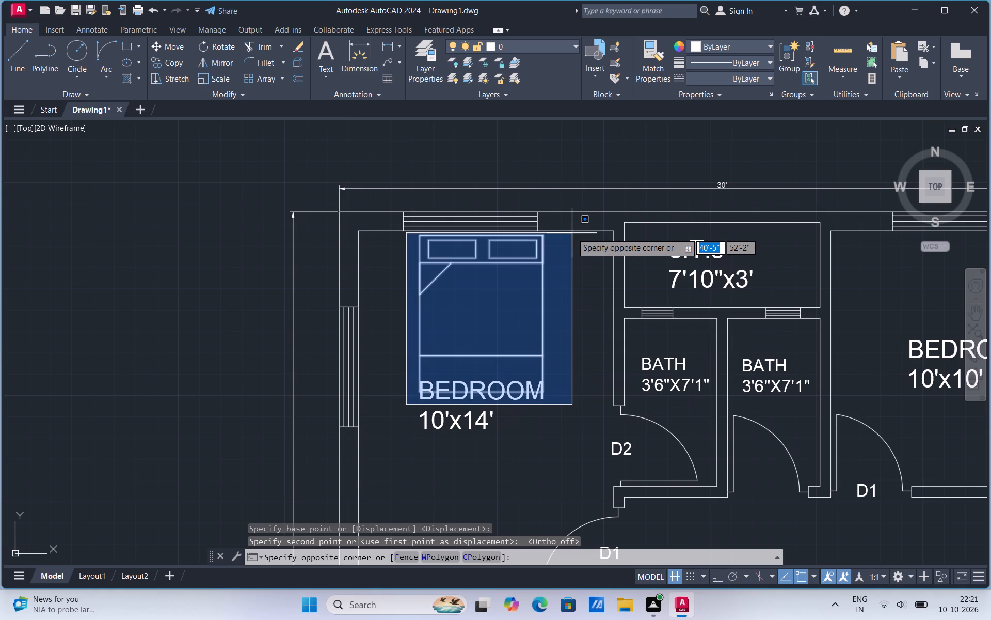
{"action": "left_click", "coordinate": [572, 233]}
{"action": "right_click", "coordinate": [560, 280]}
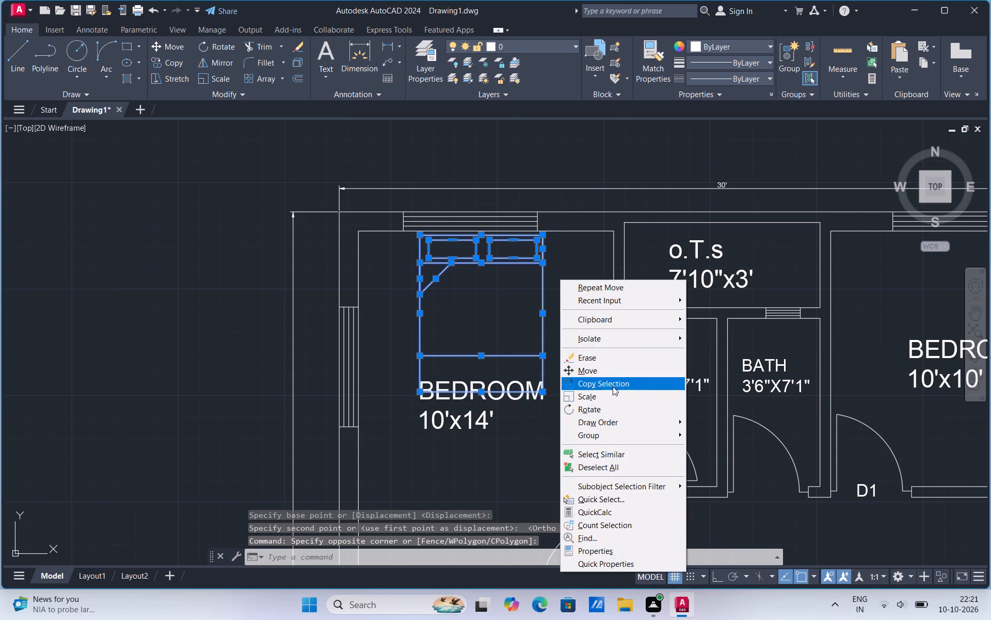
{"action": "left_click", "coordinate": [613, 385]}
{"action": "left_click", "coordinate": [514, 352]}
{"action": "scroll", "coordinate": [413, 350], "scroll_direction": "down", "scroll_amount": 2}
{"action": "scroll", "coordinate": [675, 350], "scroll_direction": "up", "scroll_amount": 2}
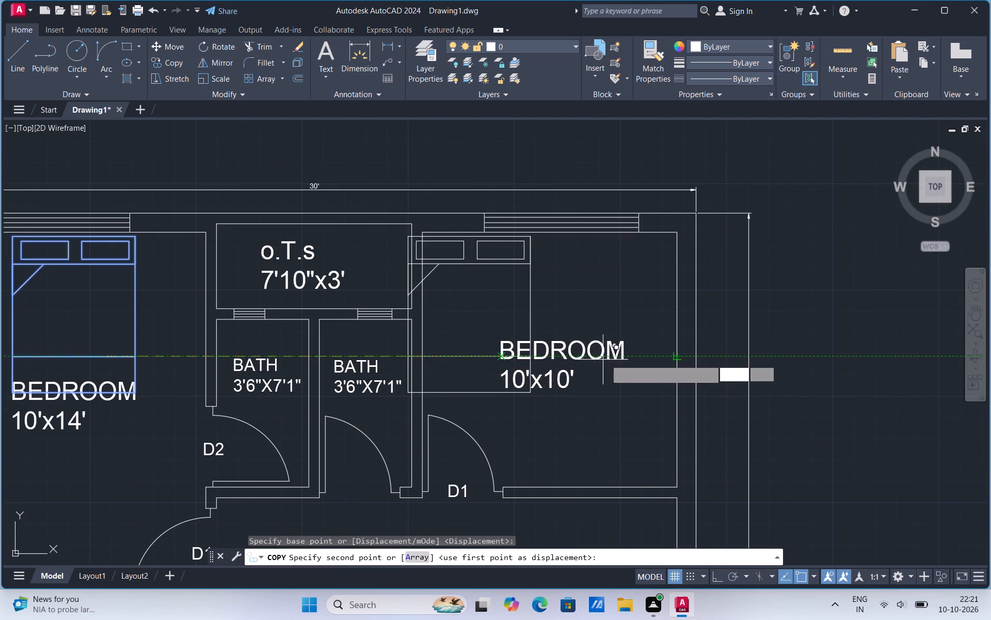
{"action": "scroll", "coordinate": [622, 403], "scroll_direction": "down", "scroll_amount": 1}
{"action": "left_click", "coordinate": [800, 385]}
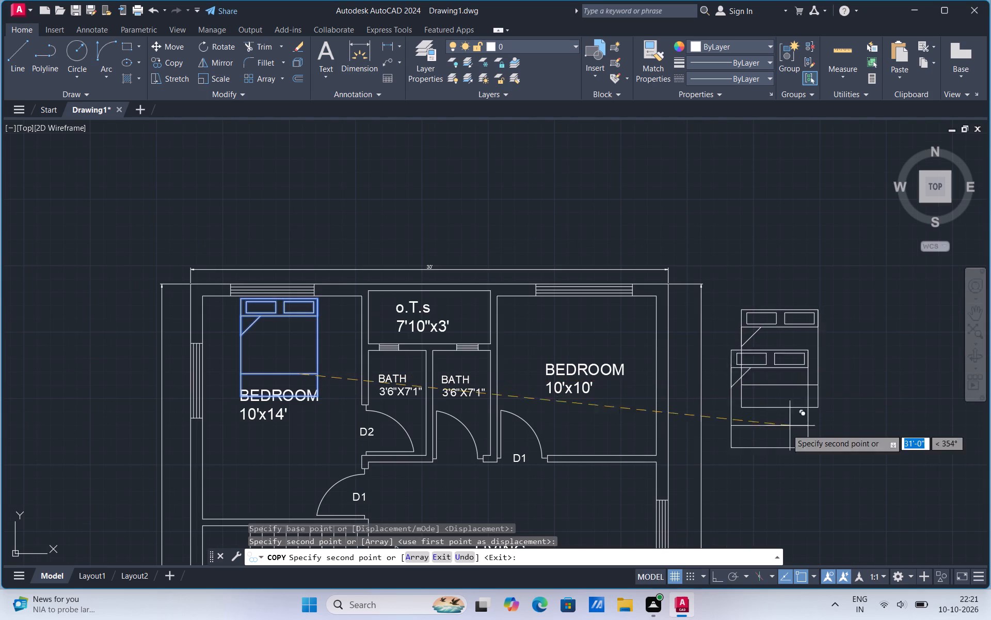
{"action": "key", "text": "Escape"}
Move the bed copy by its north edge midpoint into the northeast 10'x10' bedroom, just inside the north wall window.
{"action": "left_click", "coordinate": [730, 286]}
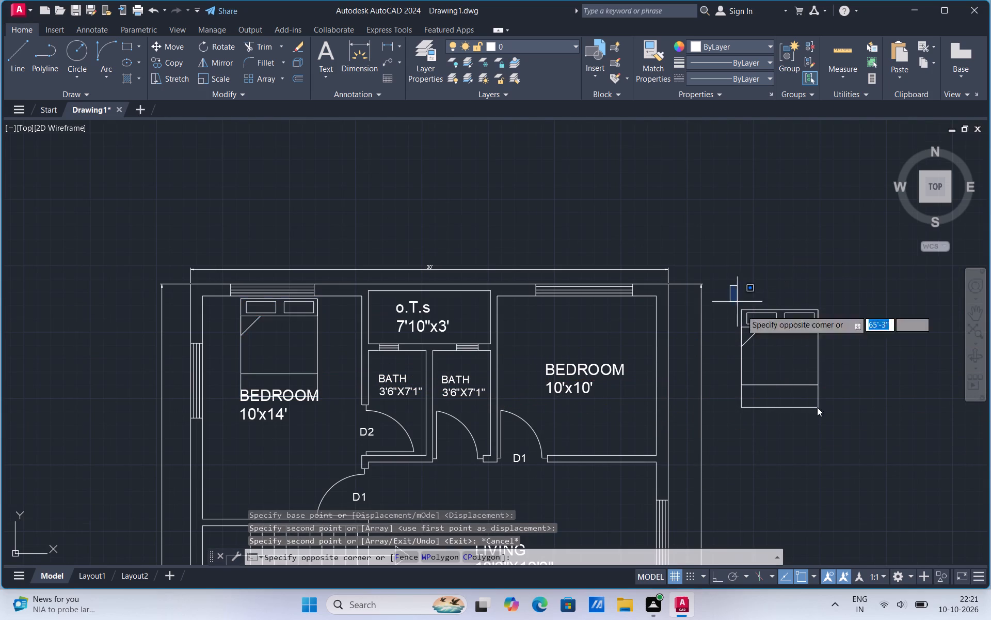
{"action": "left_click", "coordinate": [890, 466]}
{"action": "right_click", "coordinate": [864, 383]}
{"action": "left_click", "coordinate": [896, 181]}
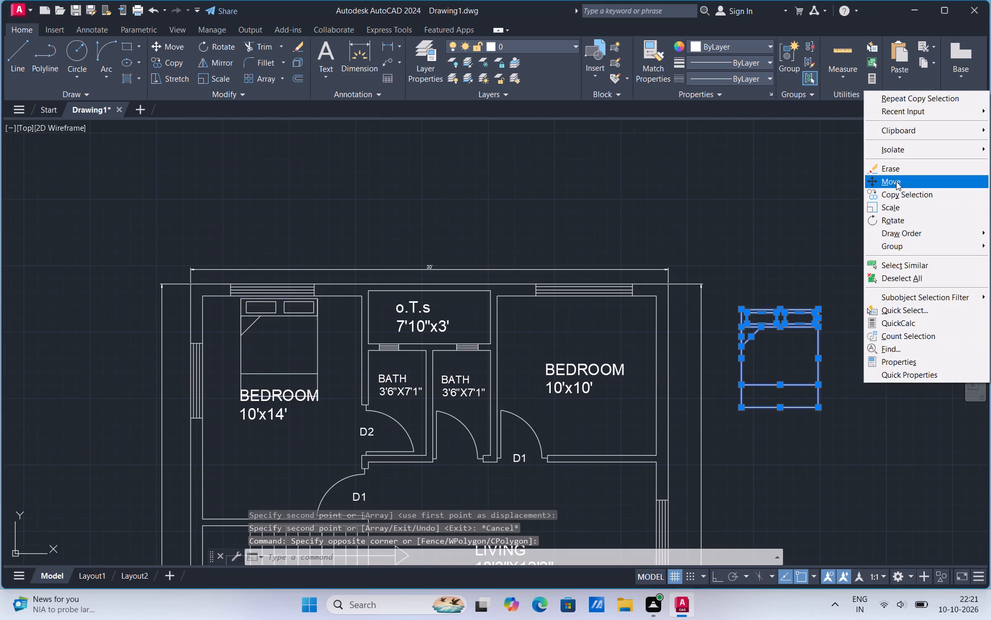
{"action": "left_click", "coordinate": [779, 308]}
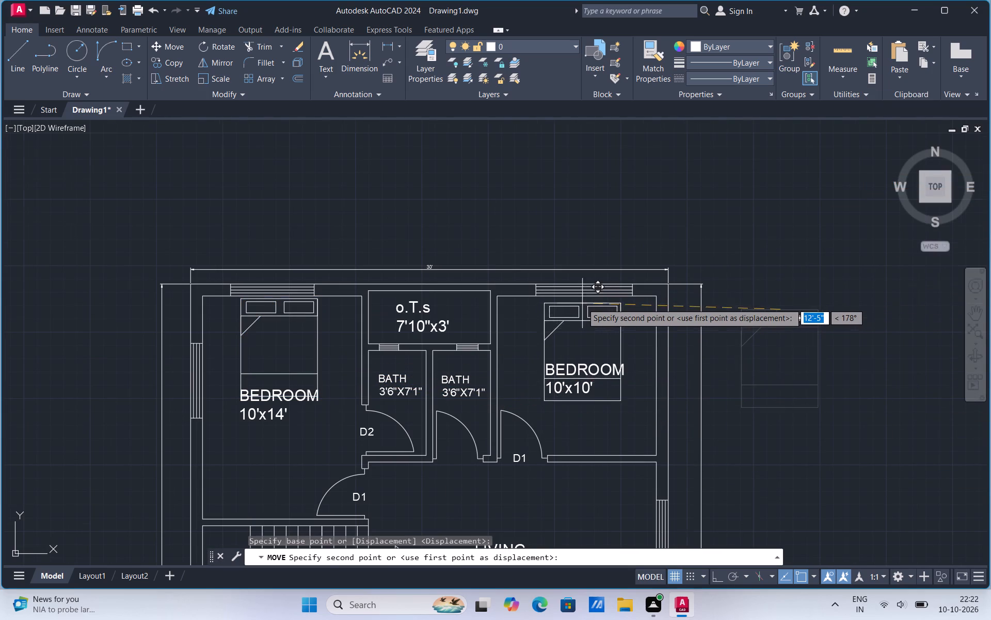
{"action": "scroll", "coordinate": [582, 303], "scroll_direction": "up", "scroll_amount": 2}
{"action": "left_click", "coordinate": [578, 291]}
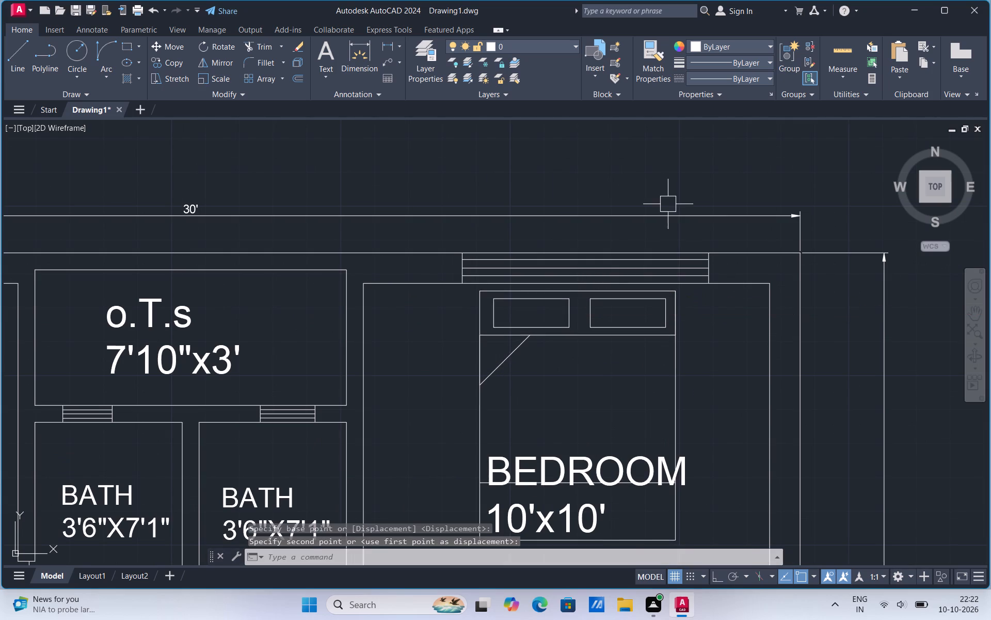
Draw a horizontal counter line across the kitchen from the west wall to the east wall, just north of the window.
{"action": "scroll", "coordinate": [666, 202], "scroll_direction": "down", "scroll_amount": 2}
{"action": "scroll", "coordinate": [482, 266], "scroll_direction": "down", "scroll_amount": 1}
{"action": "scroll", "coordinate": [526, 459], "scroll_direction": "up", "scroll_amount": 1}
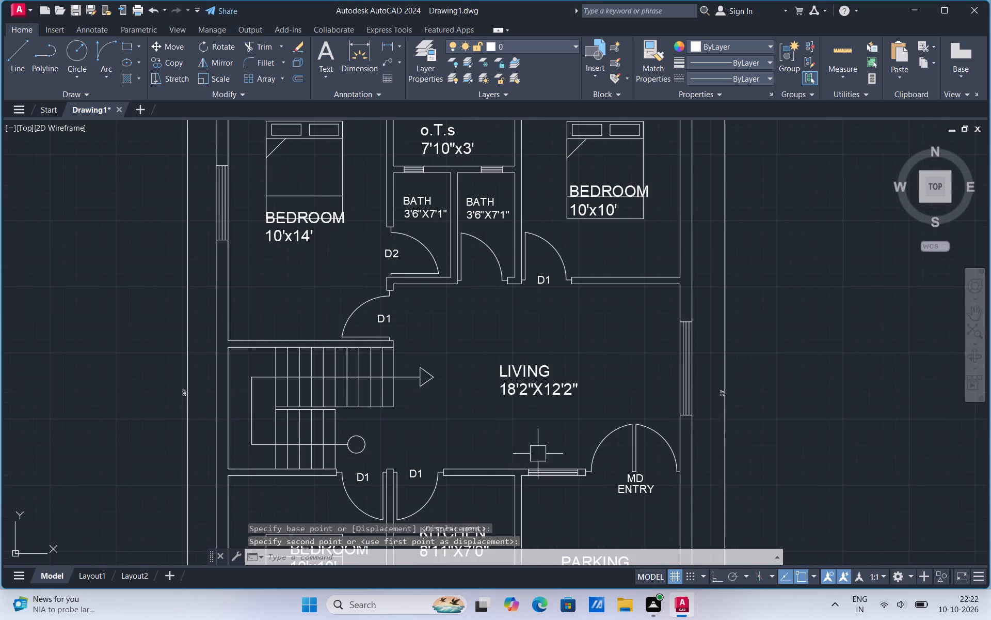
{"action": "scroll", "coordinate": [758, 353], "scroll_direction": "down", "scroll_amount": 2}
{"action": "scroll", "coordinate": [690, 460], "scroll_direction": "up", "scroll_amount": 2}
{"action": "scroll", "coordinate": [581, 405], "scroll_direction": "up", "scroll_amount": 1}
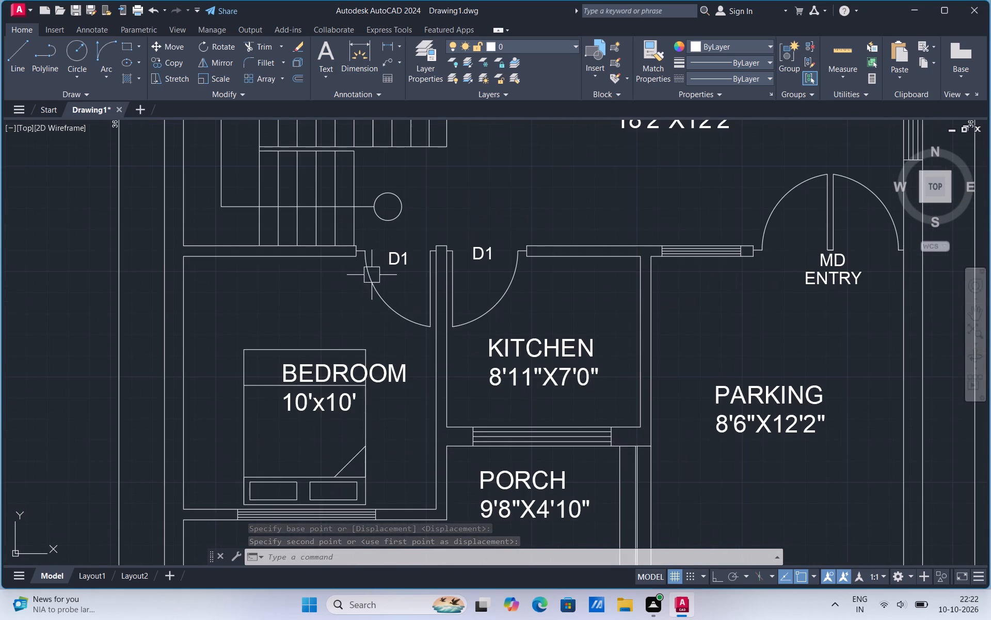
{"action": "left_click", "coordinate": [12, 60]}
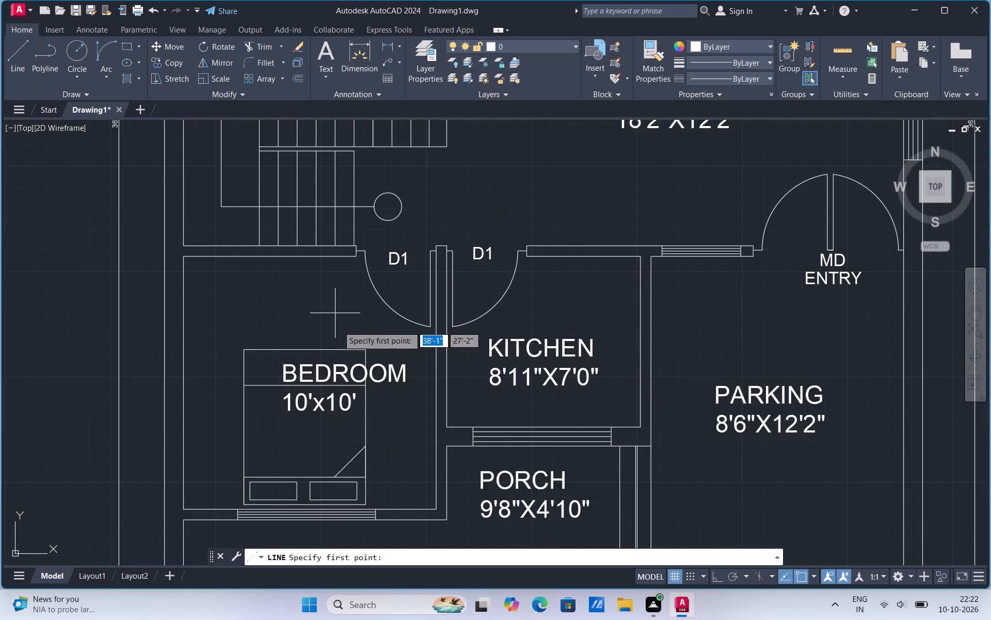
{"action": "left_click", "coordinate": [448, 383]}
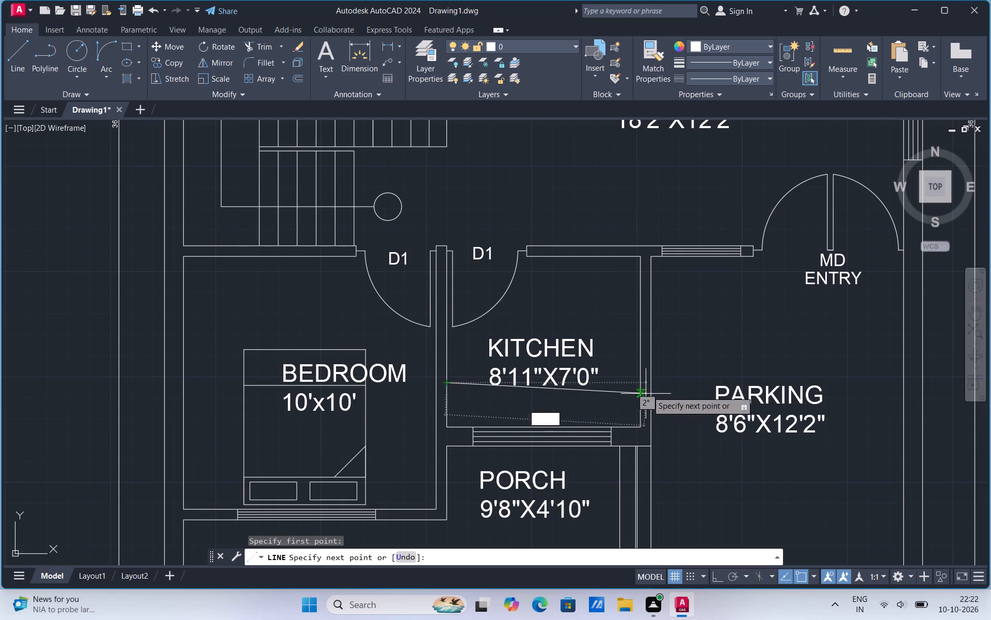
{"action": "left_click", "coordinate": [642, 384]}
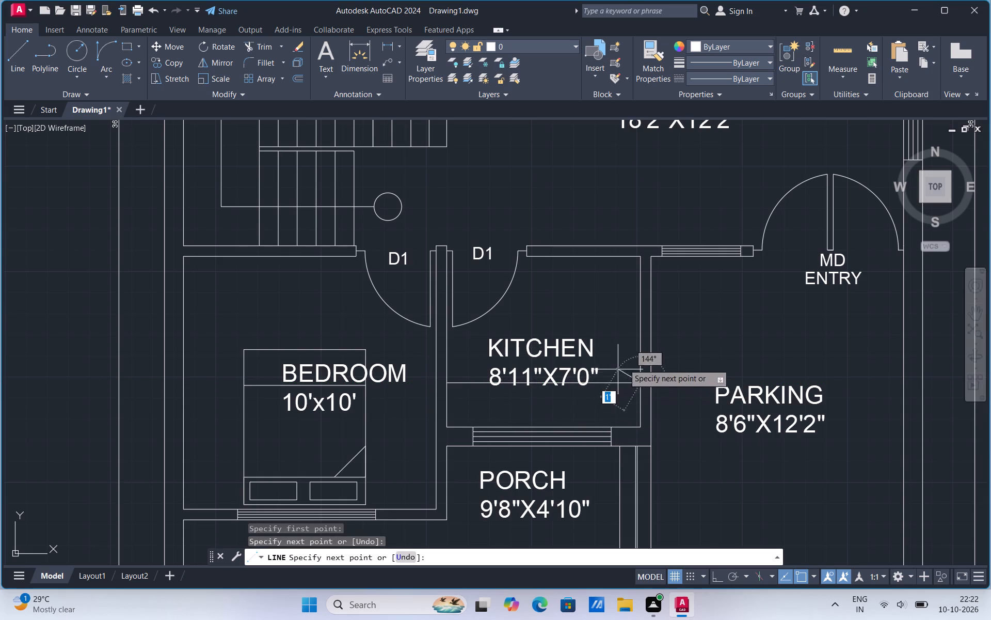
{"action": "key", "text": "Escape"}
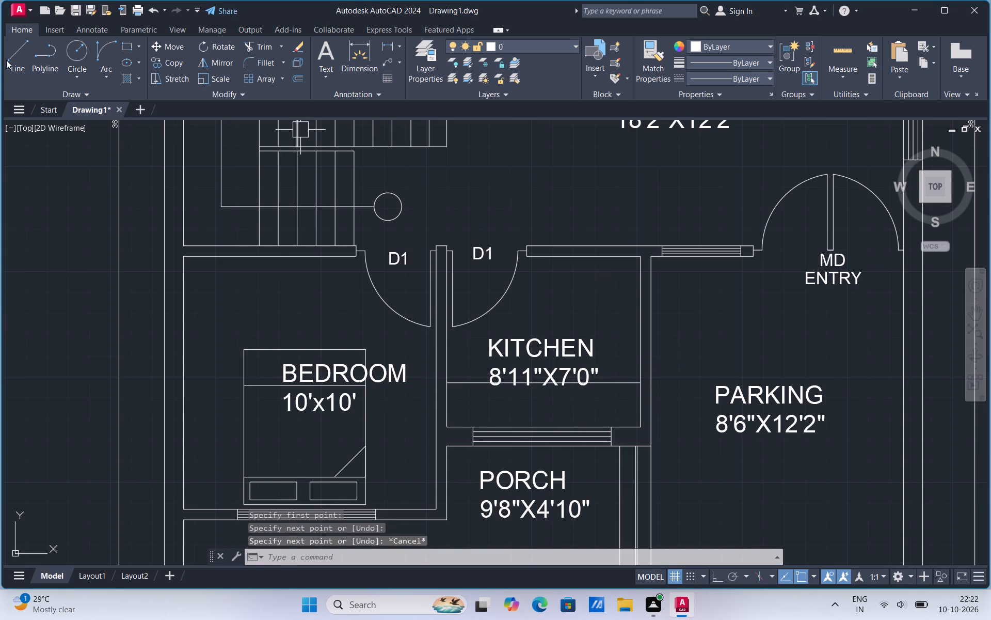
Draw a vertical counter line near the kitchen's east wall, from the horizontal counter line up to the north wall.
{"action": "left_click", "coordinate": [10, 59]}
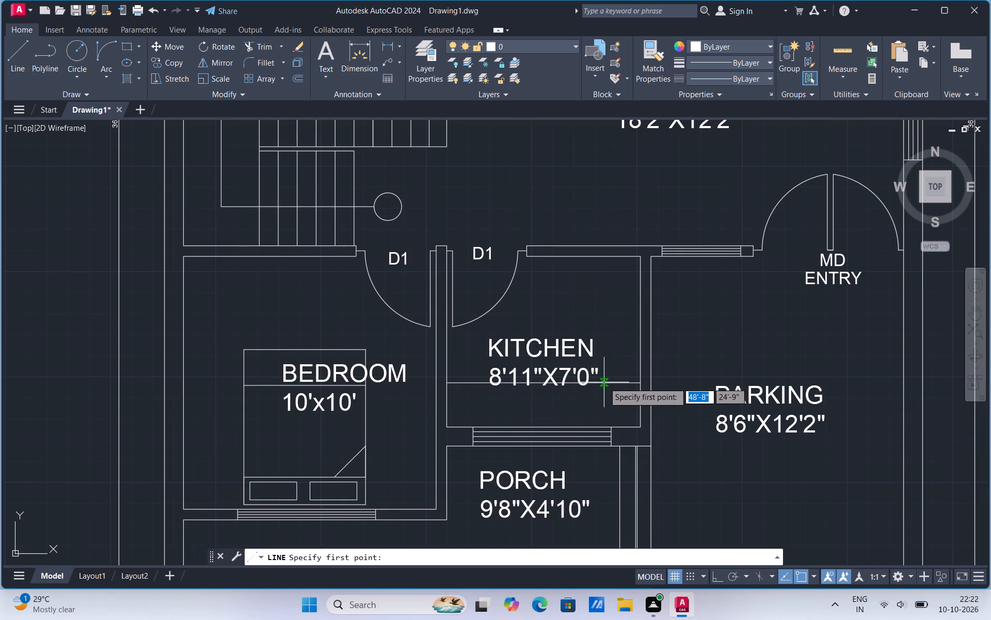
{"action": "left_click", "coordinate": [604, 382]}
{"action": "left_click", "coordinate": [603, 256]}
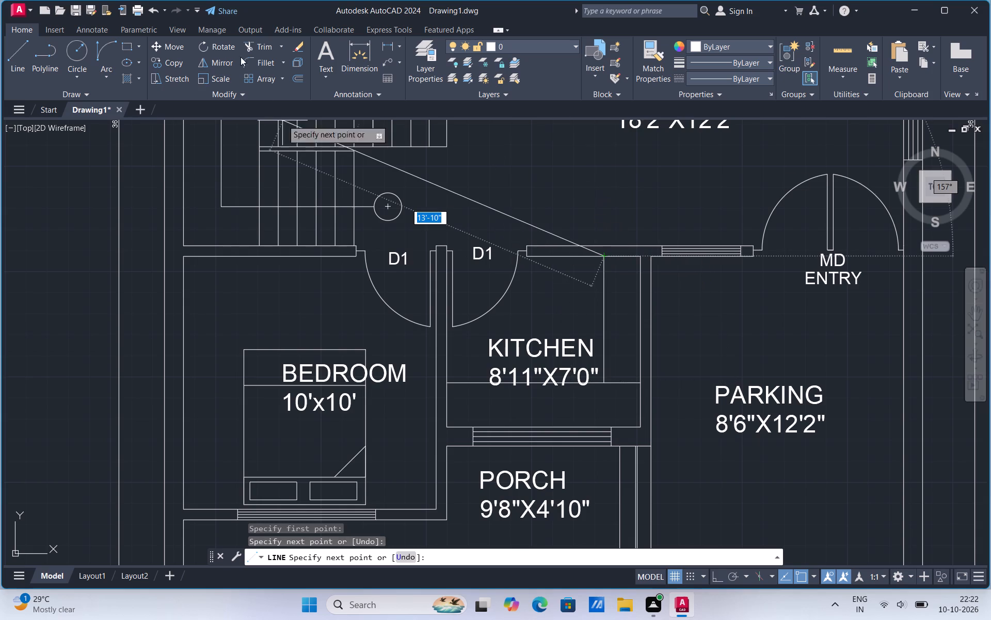
Trim the part of the horizontal counter line east of the vertical line to form an L-shaped counter.
{"action": "left_click", "coordinate": [252, 46]}
{"action": "left_click", "coordinate": [618, 386]}
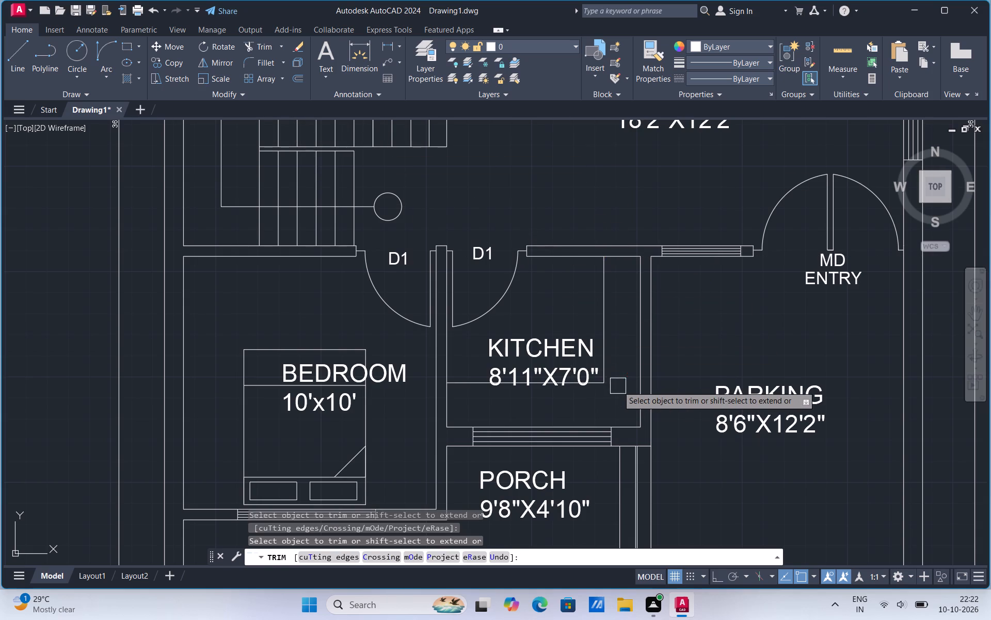
Draw a closed sink outline about 1'-1" by 2'-4" with lines on the counter's east leg, near the kitchen's north wall.
{"action": "left_click", "coordinate": [17, 73]}
{"action": "scroll", "coordinate": [643, 259], "scroll_direction": "up", "scroll_amount": 2}
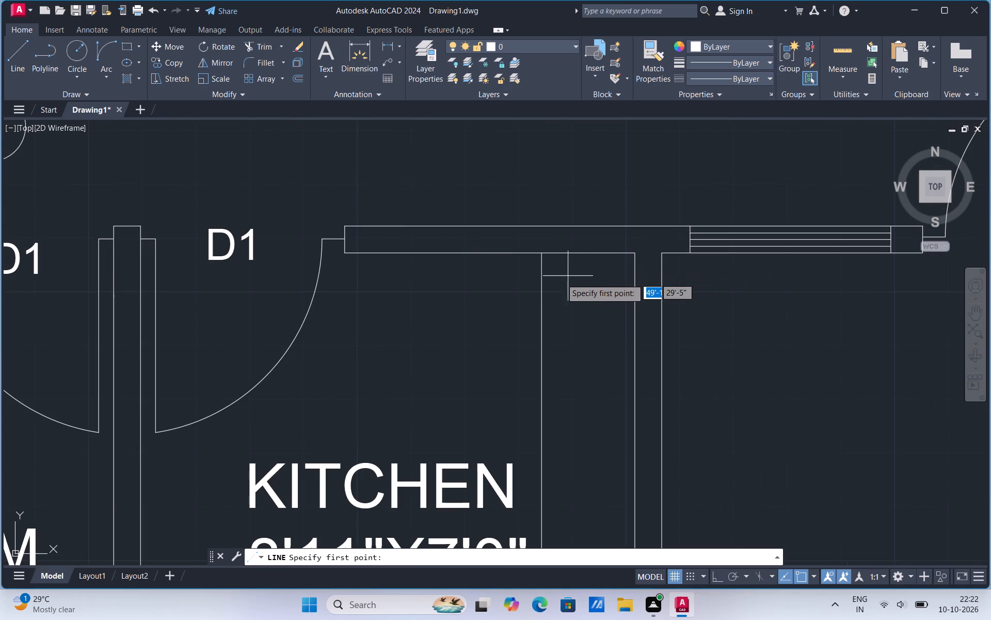
{"action": "left_click", "coordinate": [554, 281]}
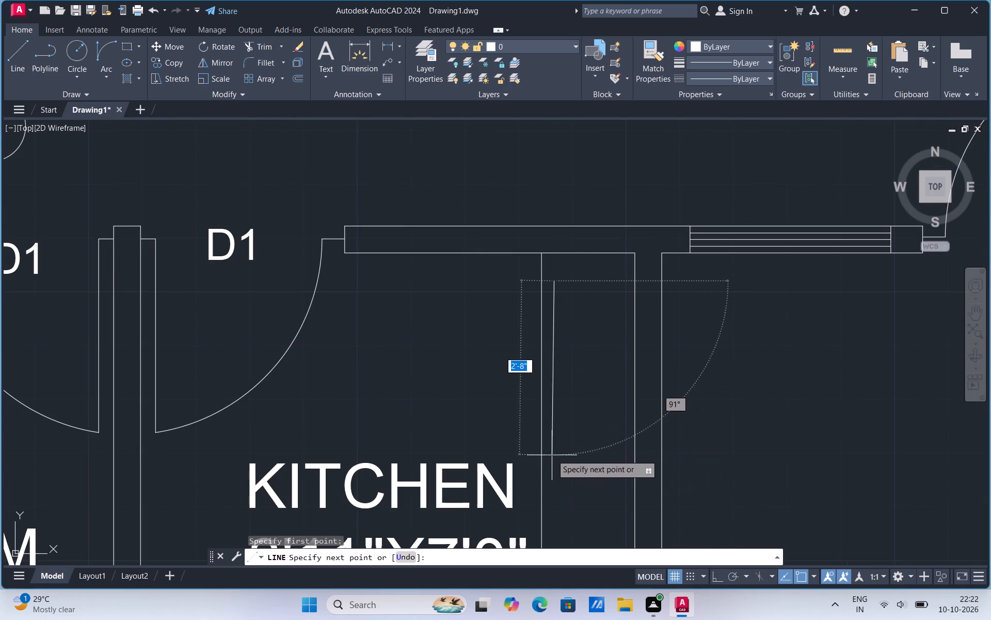
{"action": "left_click", "coordinate": [722, 581]}
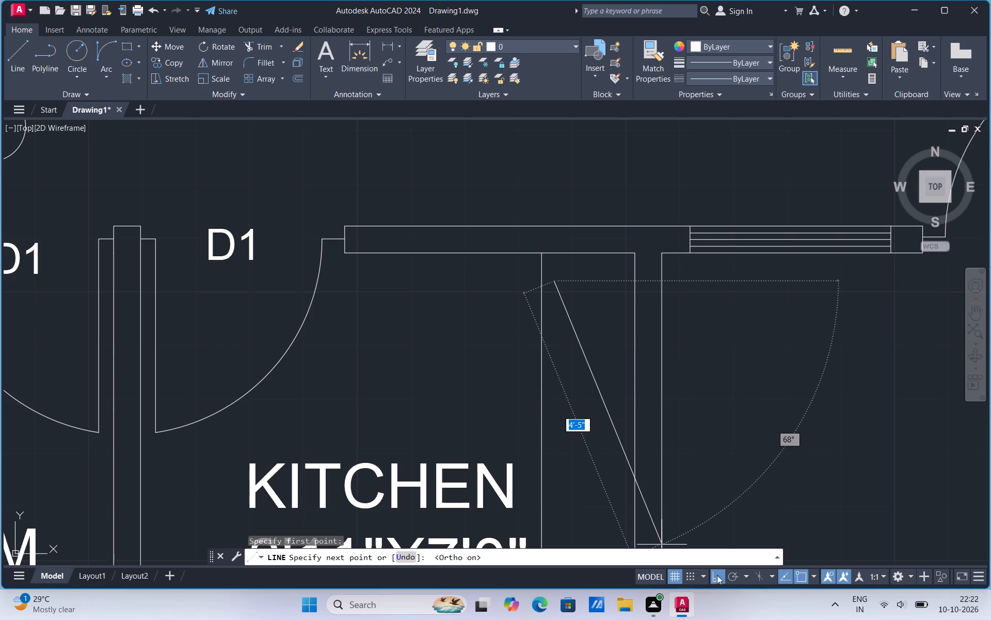
{"action": "left_click", "coordinate": [556, 432]}
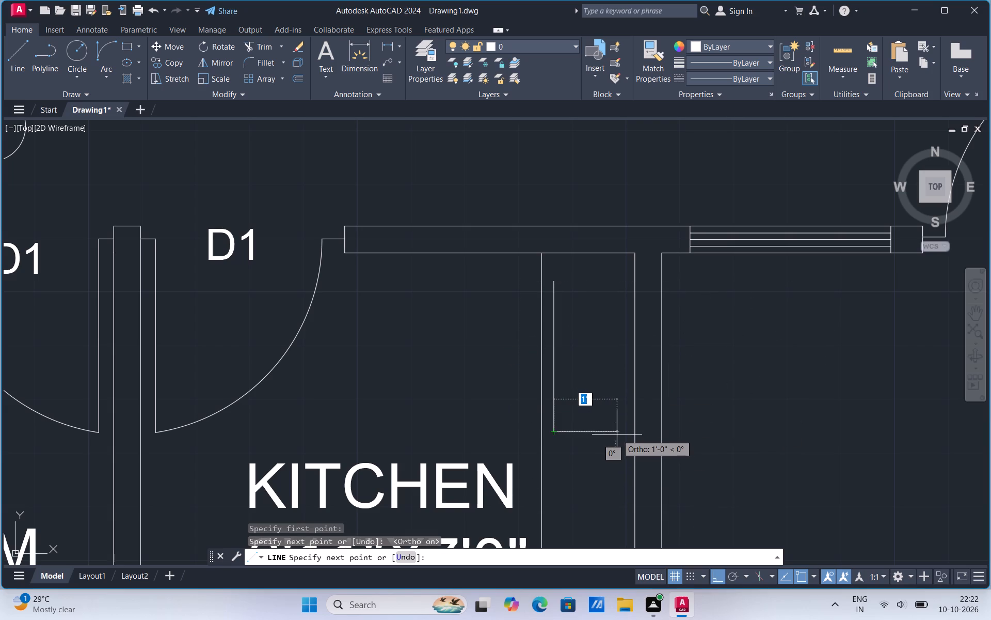
{"action": "left_click", "coordinate": [625, 432]}
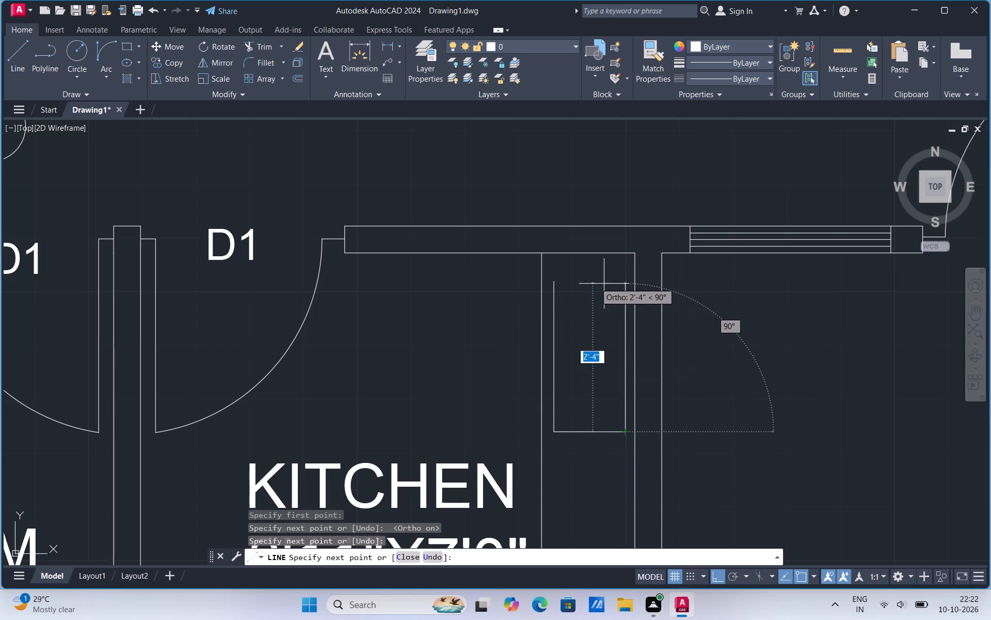
{"action": "left_click", "coordinate": [615, 282]}
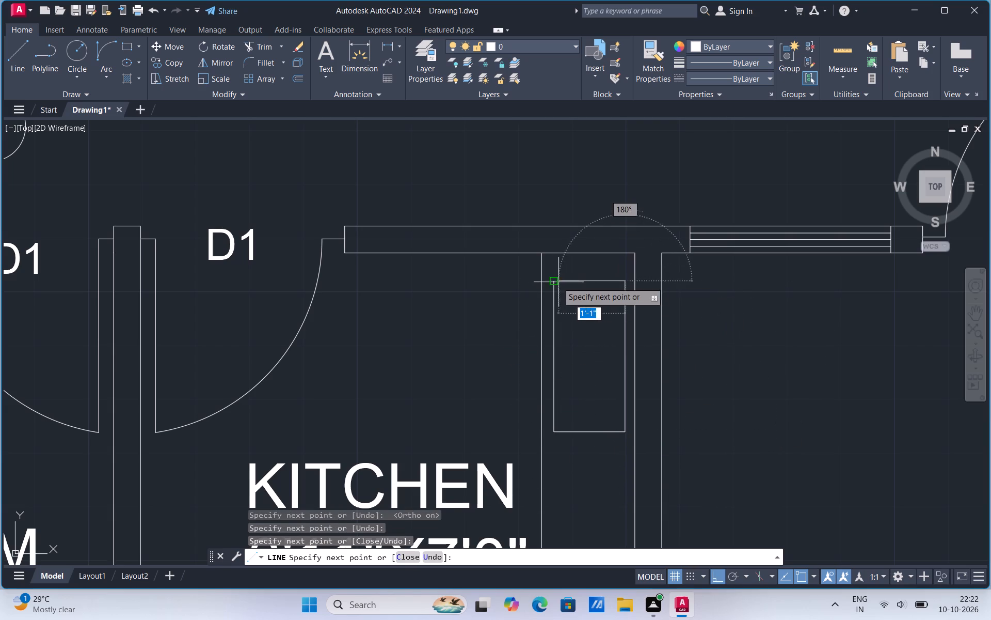
{"action": "left_click", "coordinate": [552, 283]}
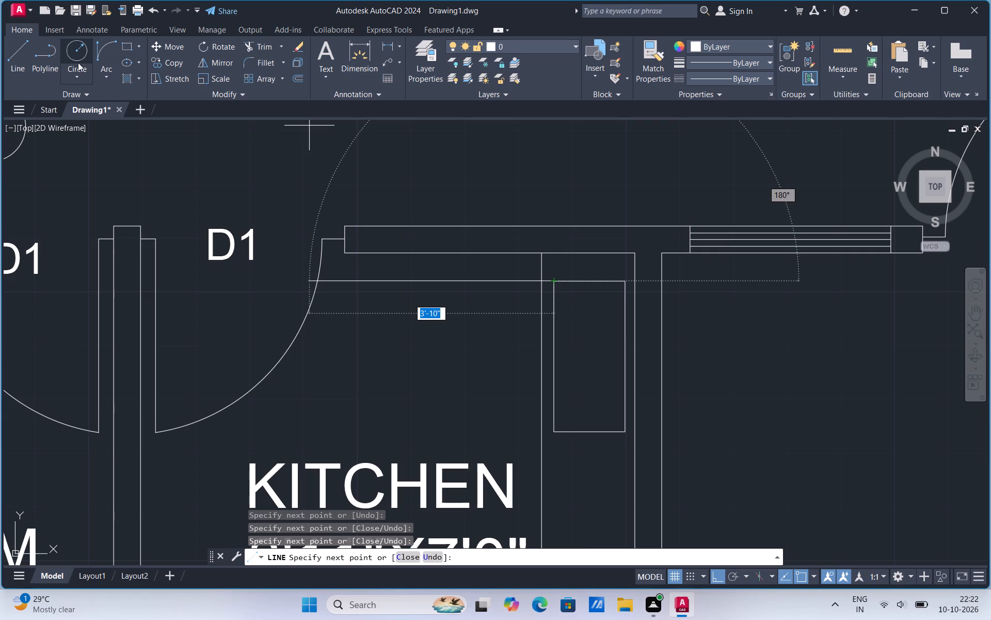
Draw a drain circle of about 2" radius in the middle of the sink outline.
{"action": "left_click", "coordinate": [76, 53]}
{"action": "left_click", "coordinate": [81, 51]}
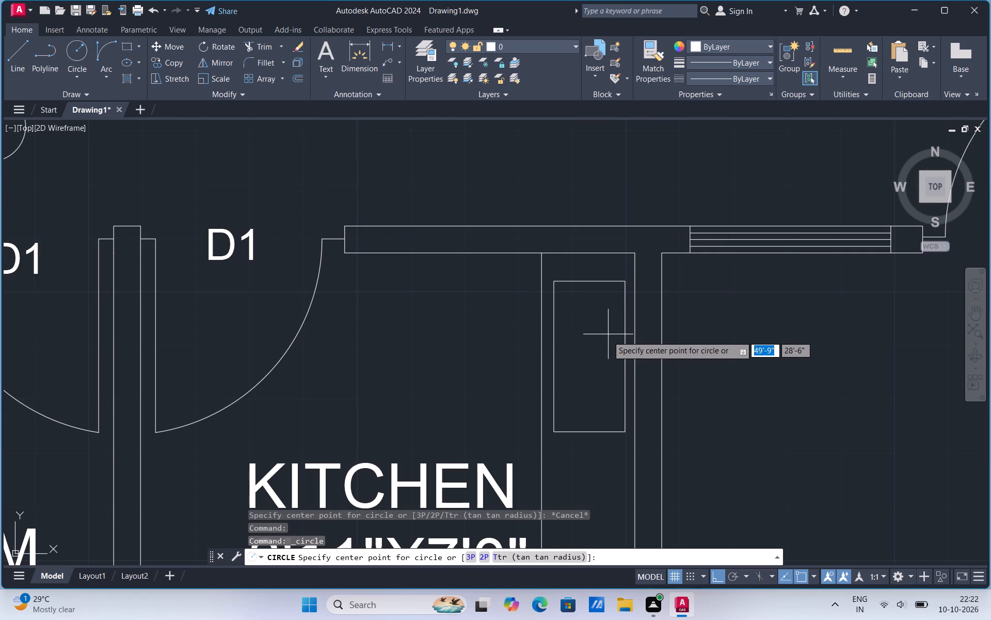
{"action": "scroll", "coordinate": [600, 341], "scroll_direction": "up", "scroll_amount": 1}
{"action": "left_click", "coordinate": [588, 374]}
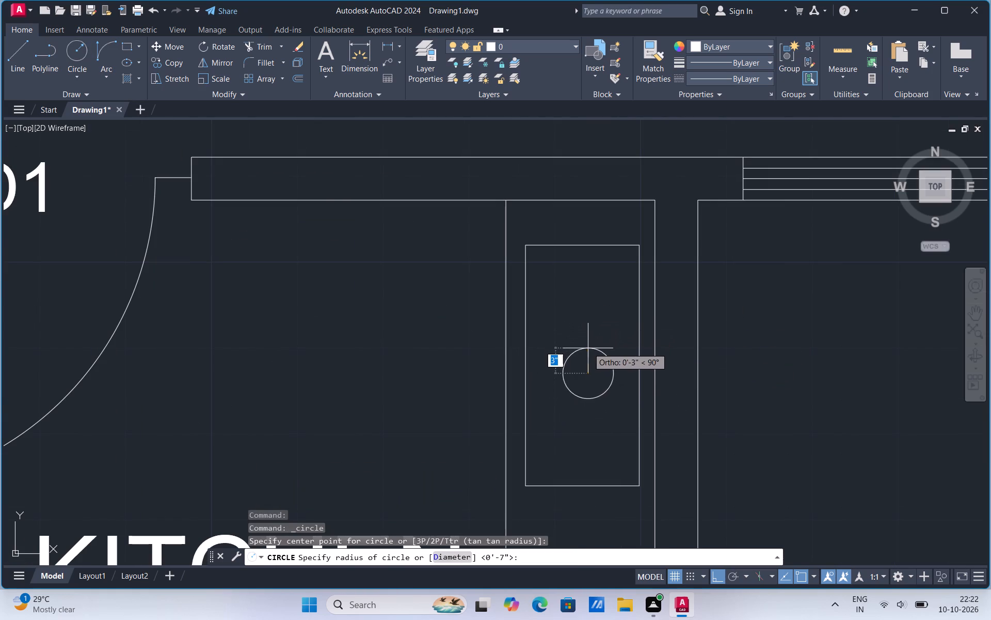
{"action": "left_click", "coordinate": [586, 357]}
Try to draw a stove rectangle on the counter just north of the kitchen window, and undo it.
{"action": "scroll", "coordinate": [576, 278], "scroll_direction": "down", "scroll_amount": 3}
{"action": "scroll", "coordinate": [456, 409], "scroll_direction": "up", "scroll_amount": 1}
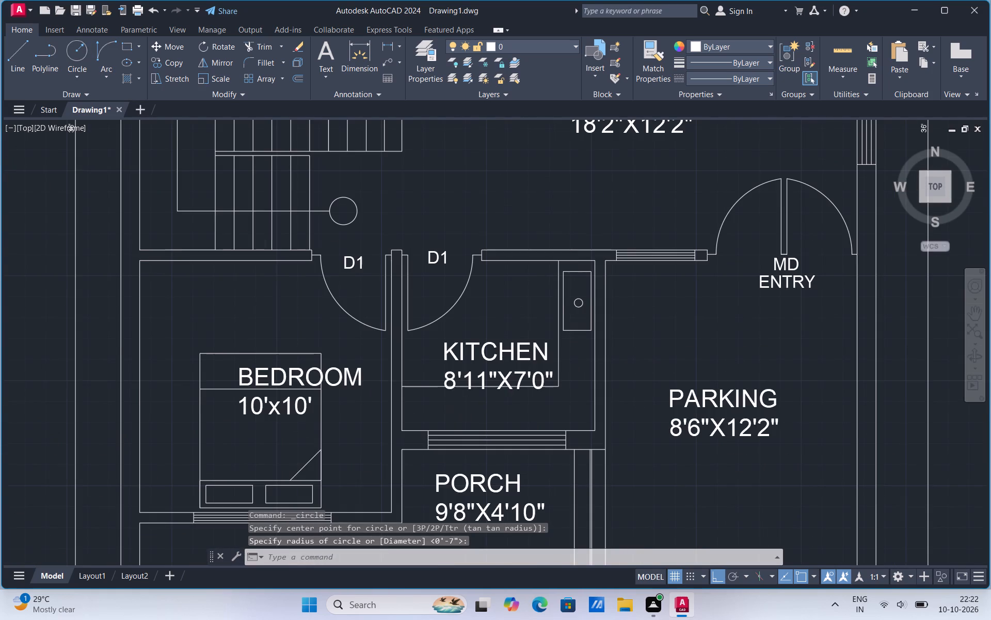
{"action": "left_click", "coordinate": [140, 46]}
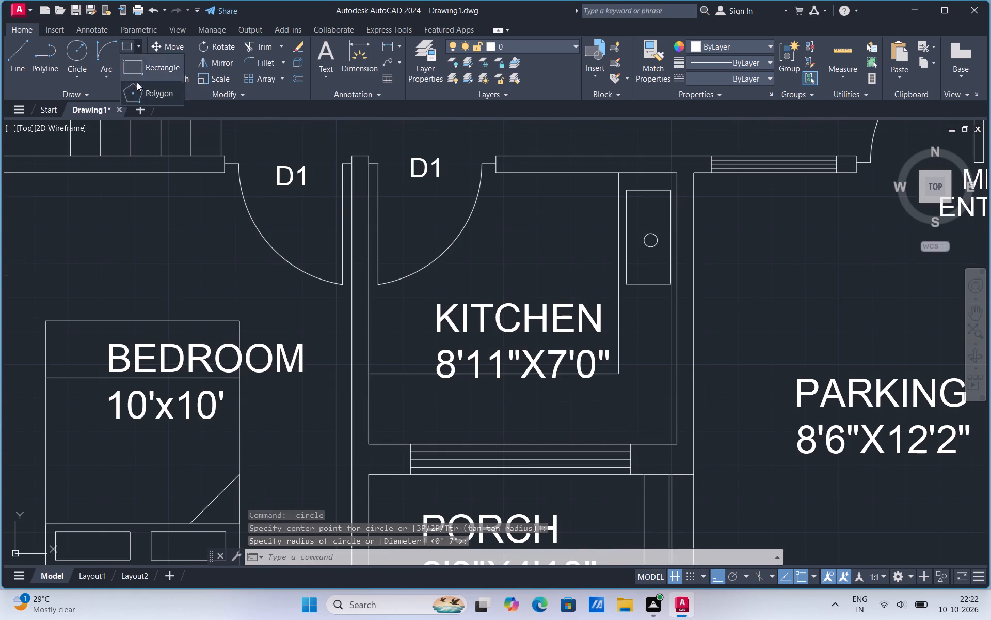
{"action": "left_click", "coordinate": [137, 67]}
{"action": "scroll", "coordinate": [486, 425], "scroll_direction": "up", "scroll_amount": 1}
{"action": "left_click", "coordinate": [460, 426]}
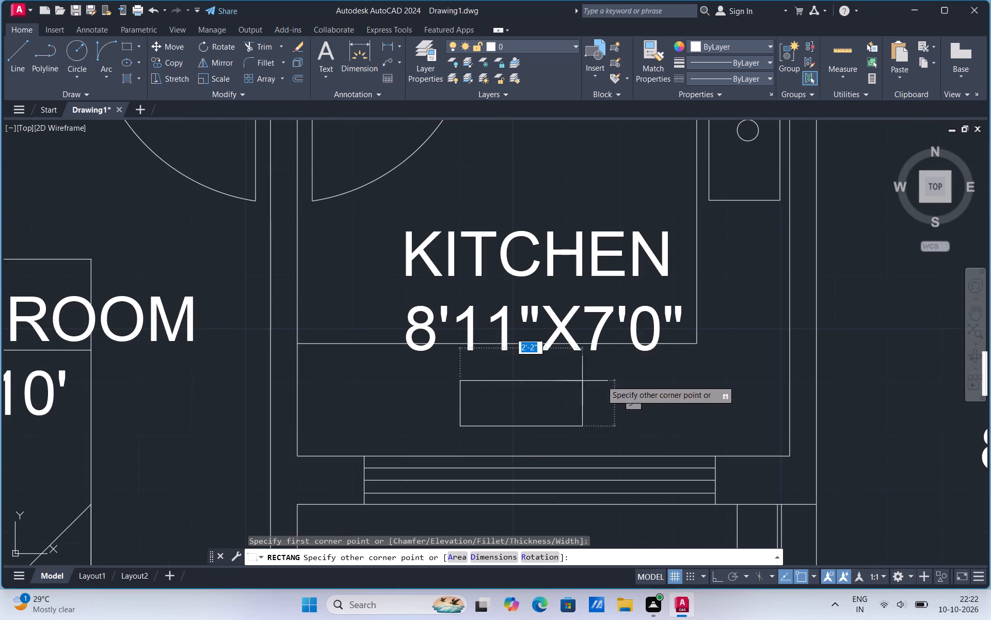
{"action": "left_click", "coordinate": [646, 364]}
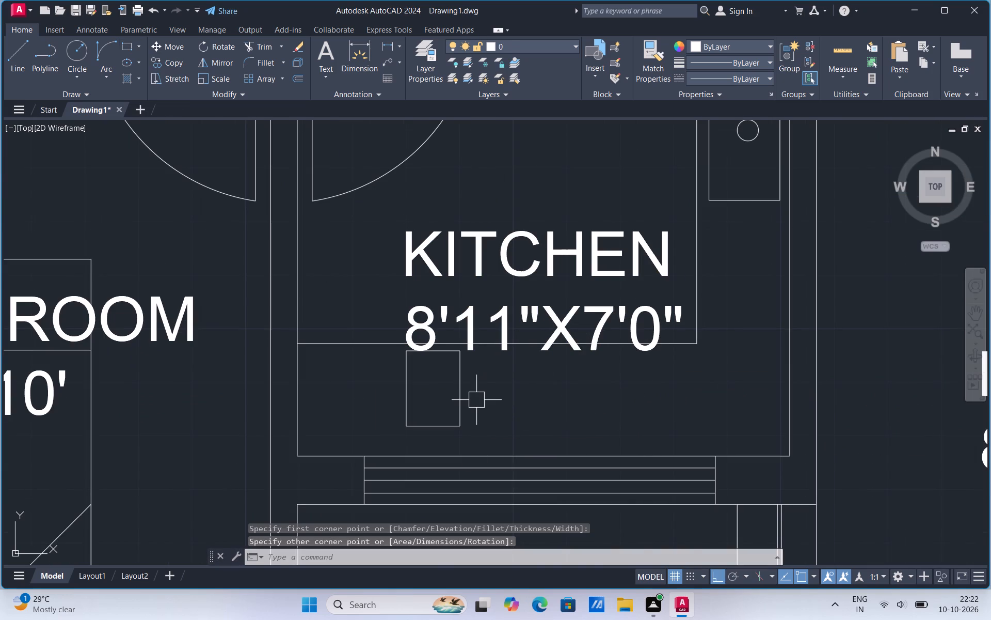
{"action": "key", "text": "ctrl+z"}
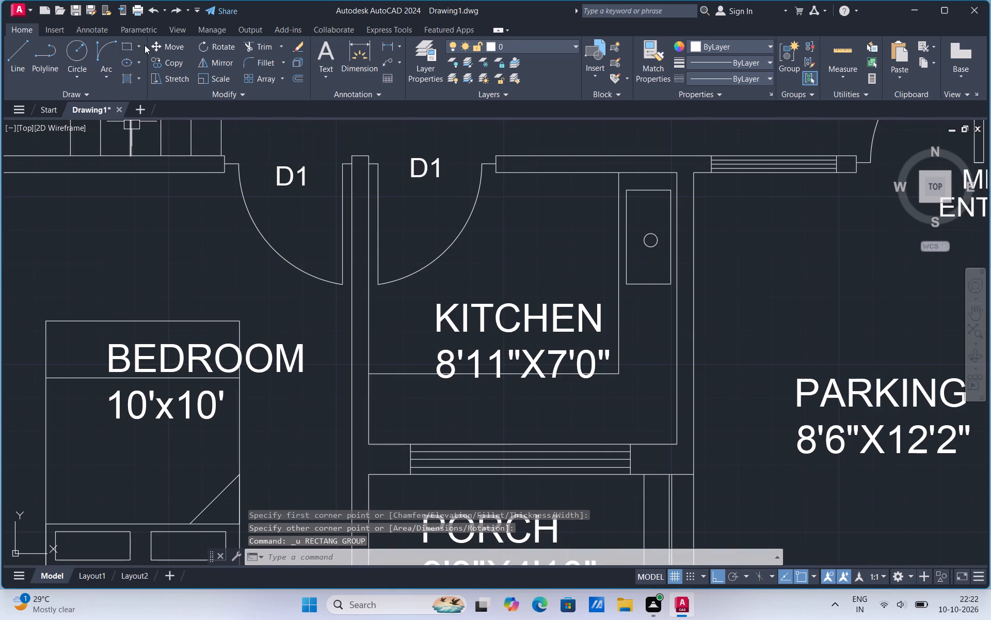
Draw a horizontal stove rectangle on the counter between its front line and the kitchen window.
{"action": "left_click", "coordinate": [138, 45]}
{"action": "left_click", "coordinate": [133, 66]}
{"action": "scroll", "coordinate": [470, 442], "scroll_direction": "up", "scroll_amount": 2}
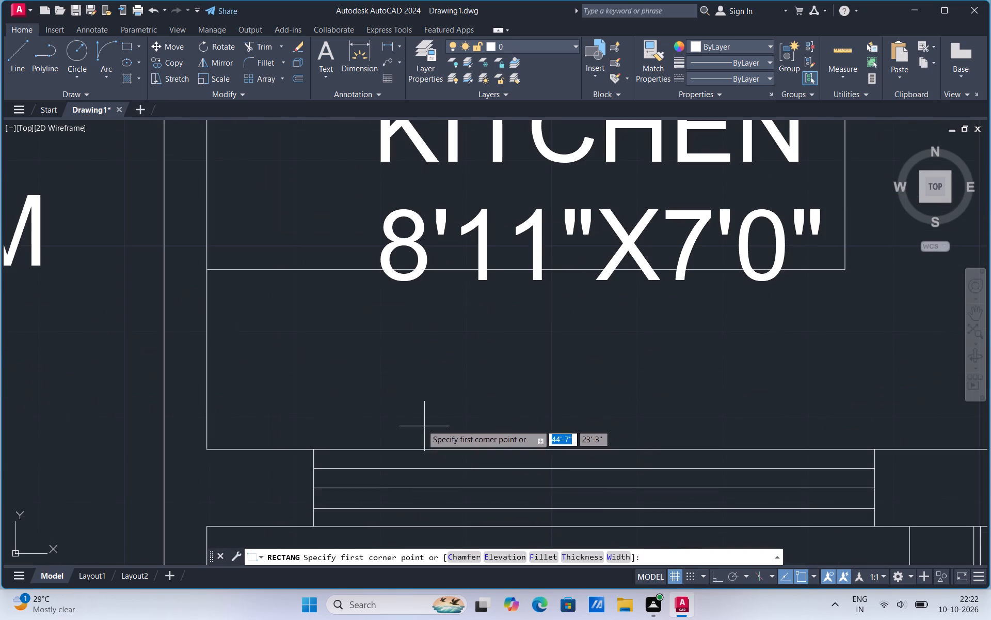
{"action": "left_click", "coordinate": [413, 417]}
{"action": "left_click", "coordinate": [761, 312]}
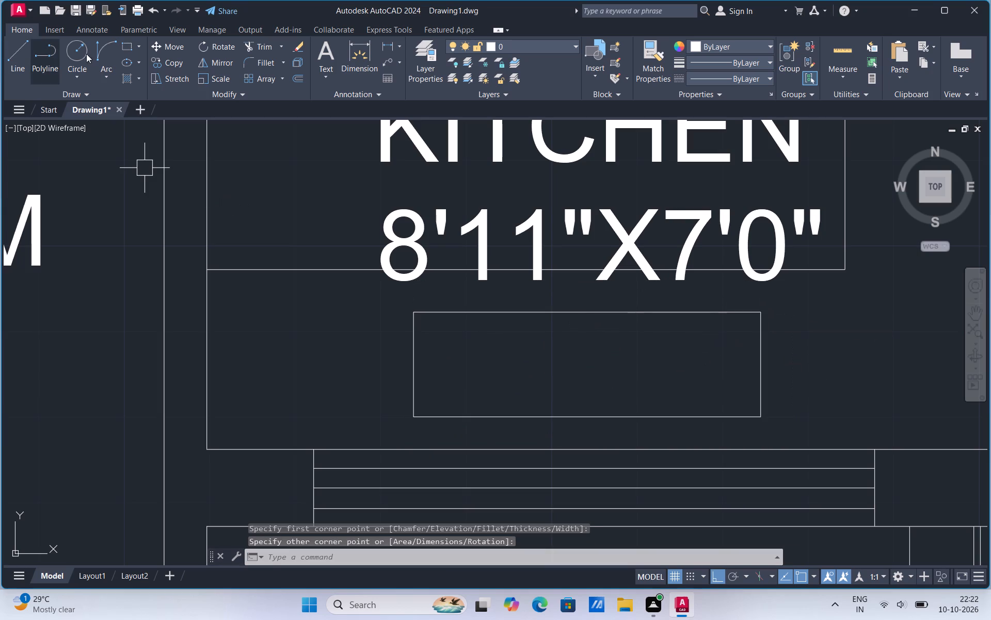
Draw a burner circle of about 4" radius near the west end of the stove rectangle.
{"action": "left_click", "coordinate": [85, 52]}
{"action": "left_click", "coordinate": [79, 50]}
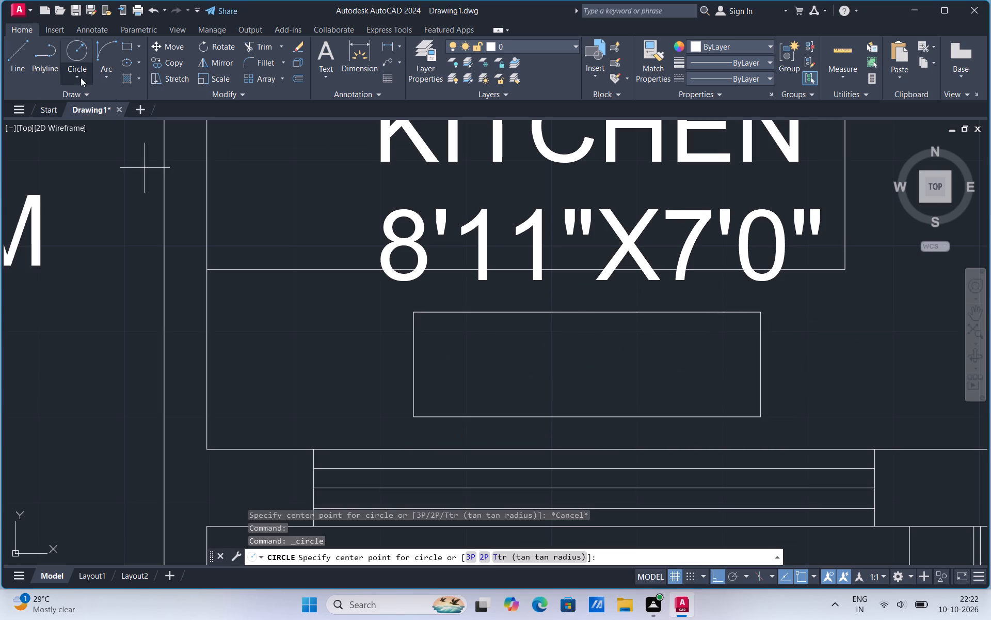
{"action": "scroll", "coordinate": [449, 345], "scroll_direction": "up", "scroll_amount": 1}
{"action": "left_click", "coordinate": [429, 402]}
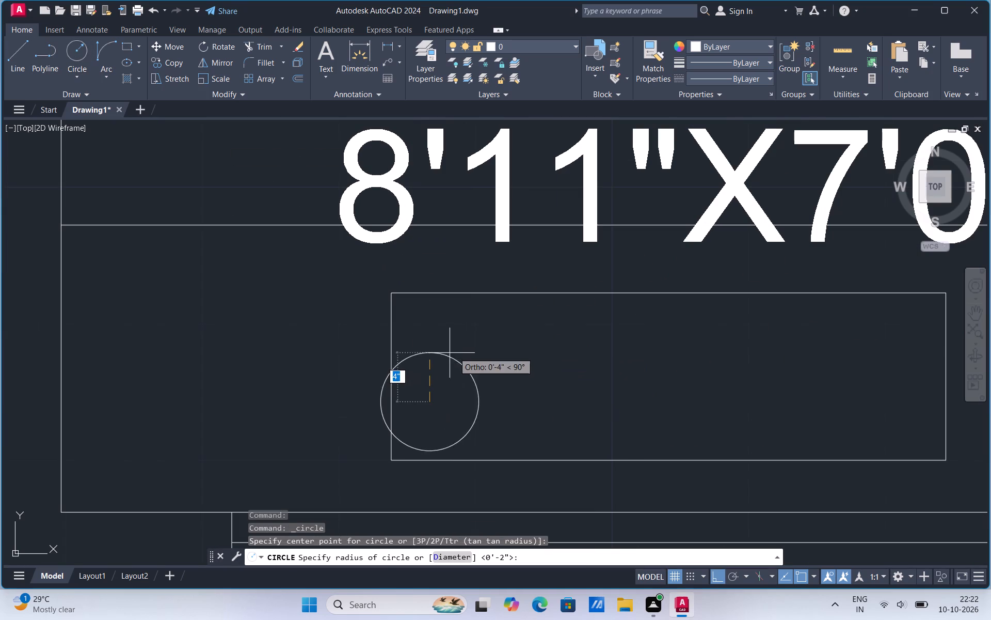
{"action": "left_click", "coordinate": [479, 345]}
Move the burner circle northeast so it sits fully inside the west end of the stove rectangle.
{"action": "left_click", "coordinate": [470, 364]}
{"action": "right_click", "coordinate": [470, 364]}
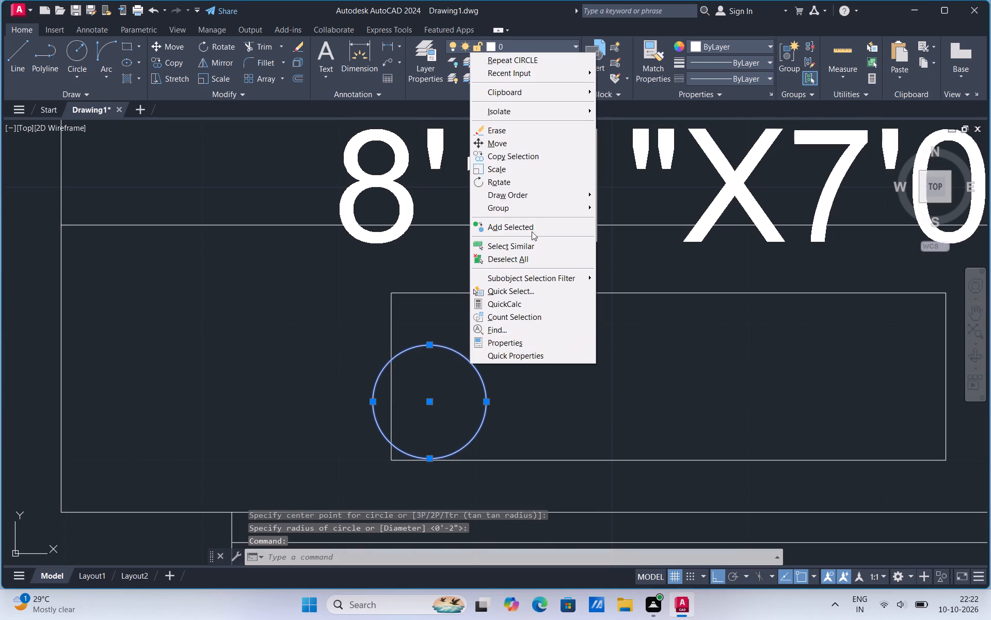
{"action": "left_click", "coordinate": [507, 142]}
{"action": "left_click", "coordinate": [457, 374]}
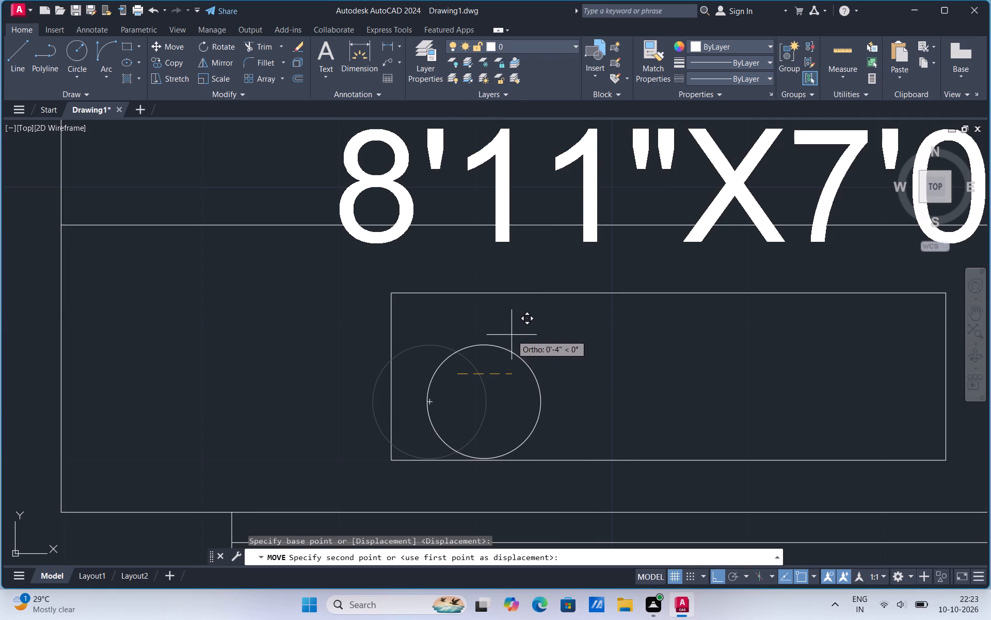
{"action": "left_click_drag", "start_coordinate": [716, 574], "coordinate": [712, 569]}
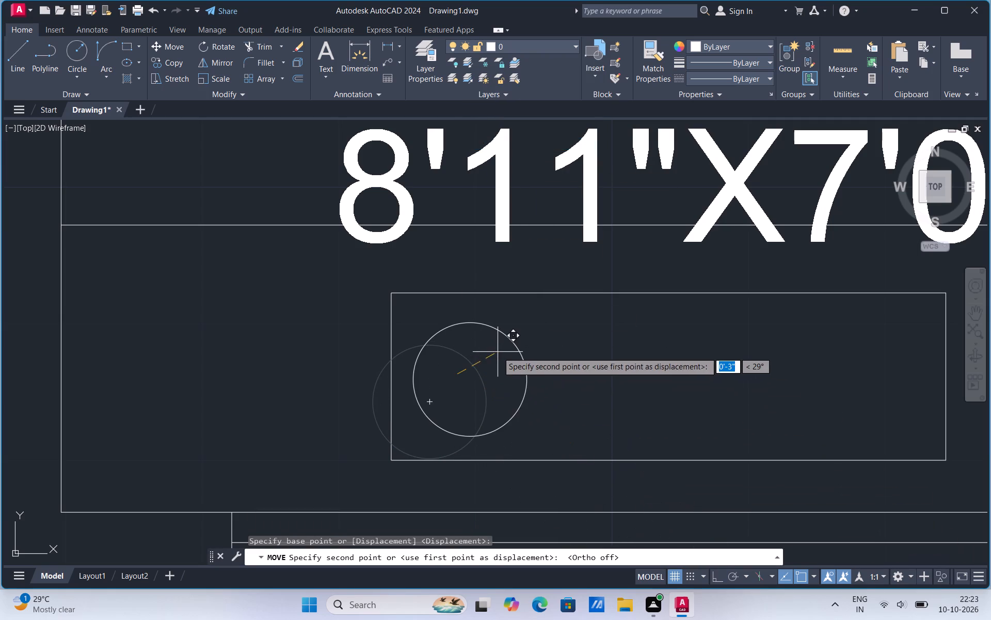
{"action": "left_click", "coordinate": [498, 352]}
Copy the burner circle three times eastward in a row, so the stove rectangle holds four burners.
{"action": "left_click", "coordinate": [521, 355]}
{"action": "right_click", "coordinate": [521, 355]}
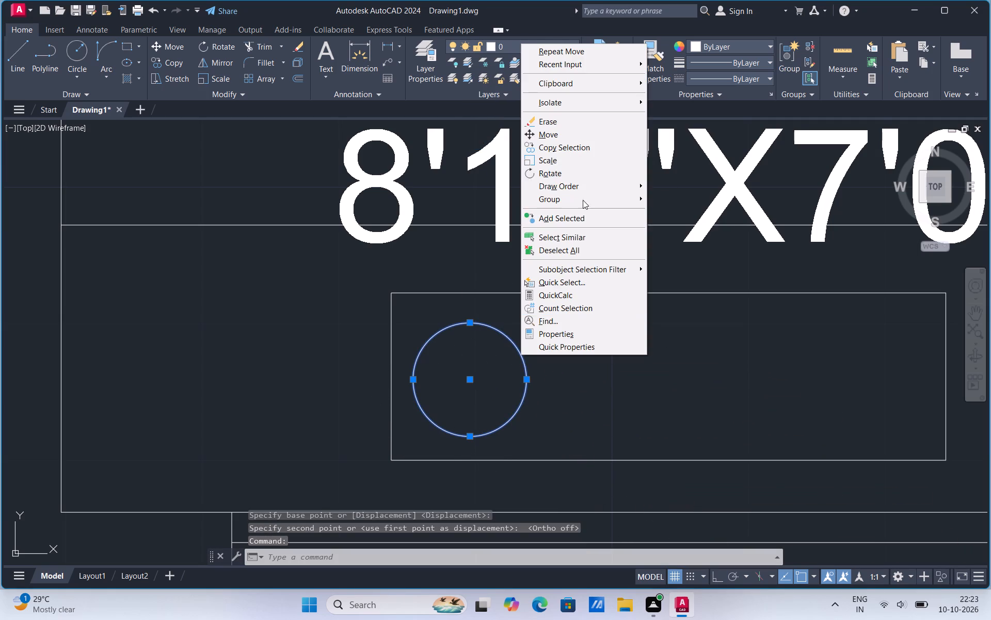
{"action": "left_click", "coordinate": [563, 150]}
{"action": "left_click", "coordinate": [471, 377]}
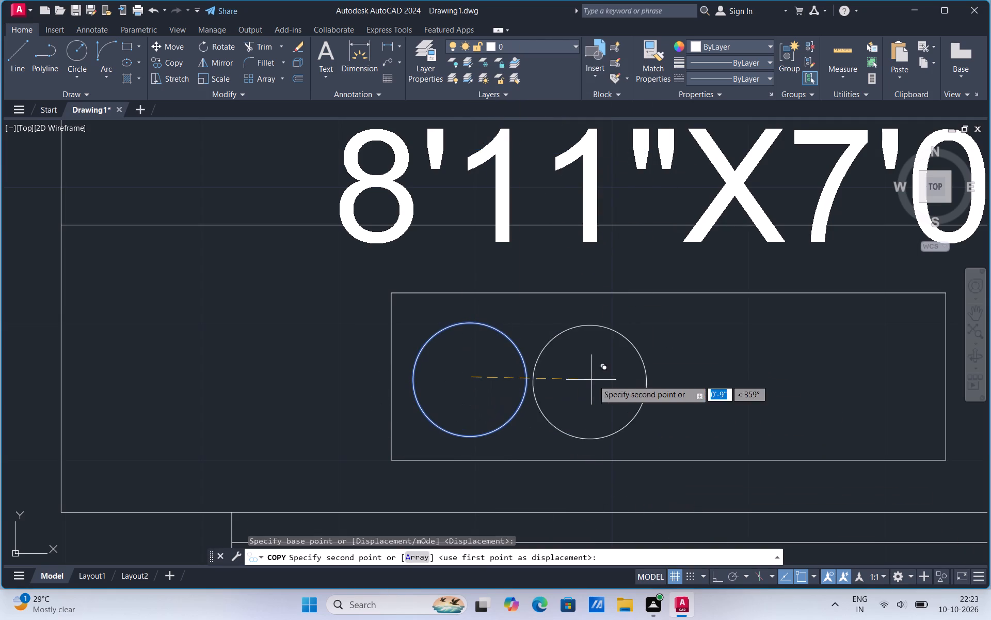
{"action": "left_click", "coordinate": [615, 377]}
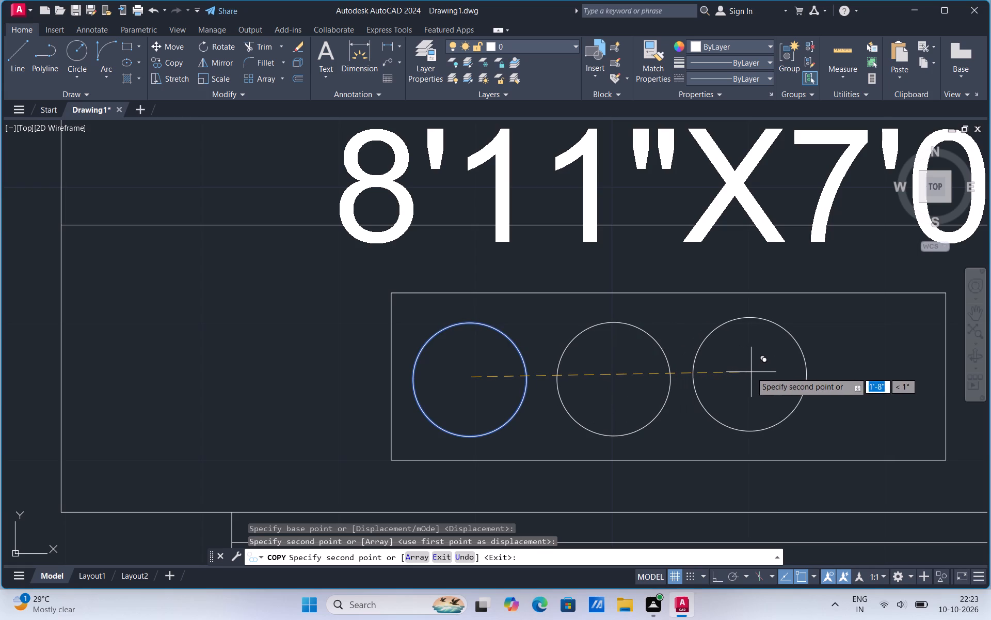
{"action": "left_click", "coordinate": [751, 373]}
{"action": "left_click", "coordinate": [882, 377]}
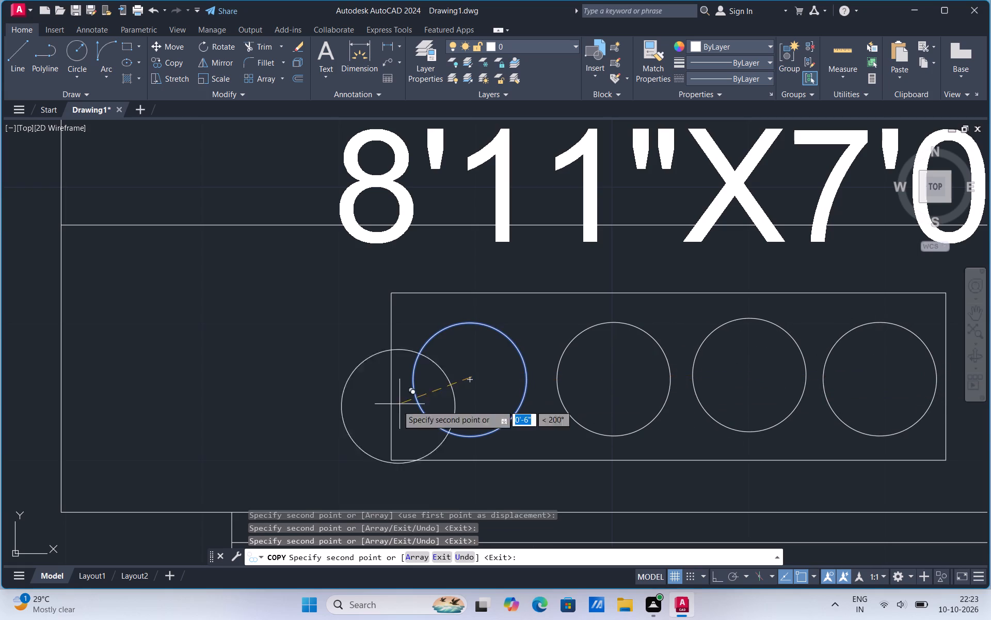
{"action": "scroll", "coordinate": [302, 443], "scroll_direction": "down", "scroll_amount": 2}
{"action": "key", "text": "Escape"}
Draw three short lines radiating from the centre of the westernmost burner circle to form an inverted-Y grate mark.
{"action": "scroll", "coordinate": [498, 436], "scroll_direction": "down", "scroll_amount": 2}
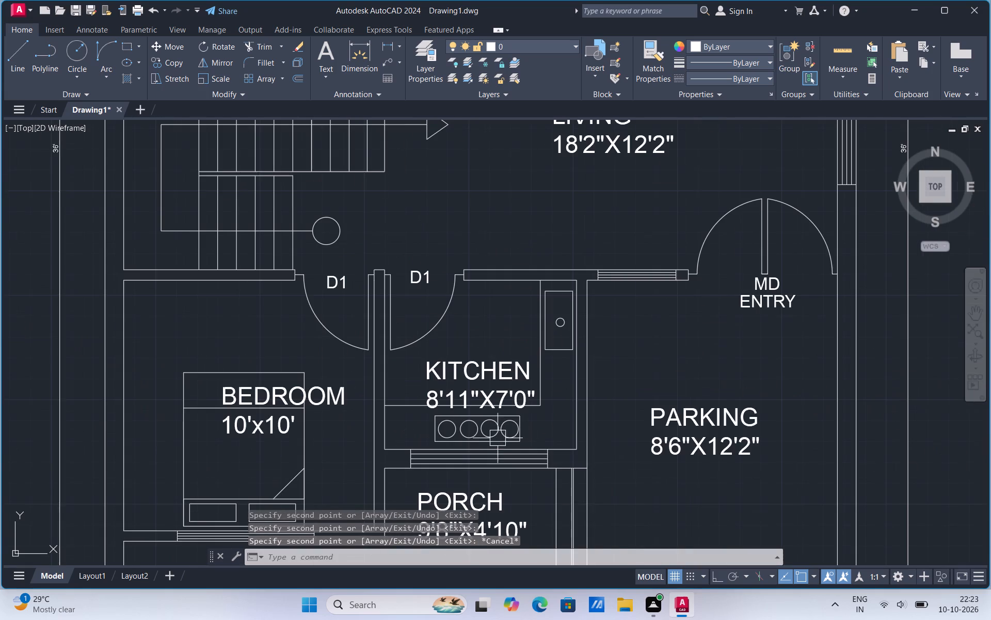
{"action": "scroll", "coordinate": [473, 447], "scroll_direction": "up", "scroll_amount": 2}
{"action": "left_click", "coordinate": [5, 59]}
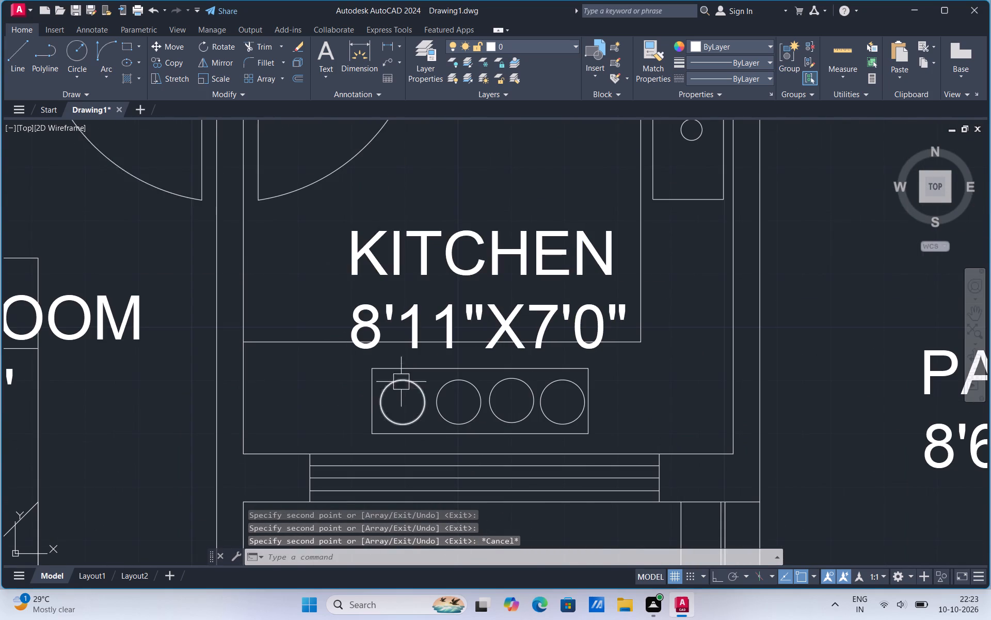
{"action": "scroll", "coordinate": [405, 401], "scroll_direction": "up", "scroll_amount": 3}
{"action": "scroll", "coordinate": [60, 175], "scroll_direction": "up", "scroll_amount": 1}
{"action": "left_click", "coordinate": [15, 63]}
{"action": "scroll", "coordinate": [134, 138], "scroll_direction": "down", "scroll_amount": 2}
{"action": "scroll", "coordinate": [276, 297], "scroll_direction": "up", "scroll_amount": 1}
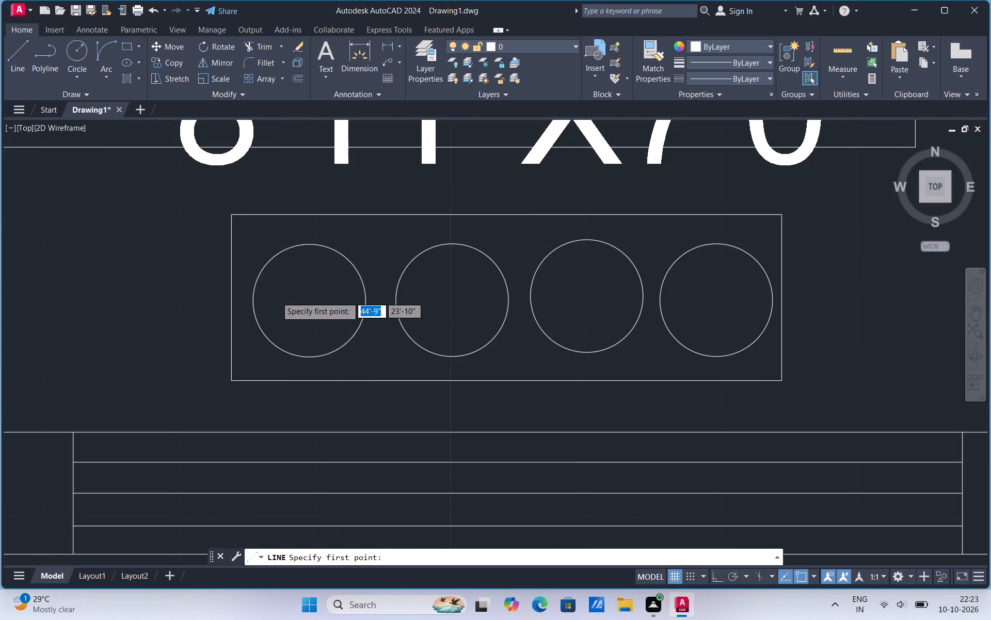
{"action": "left_click", "coordinate": [329, 305]}
{"action": "left_click", "coordinate": [331, 260]}
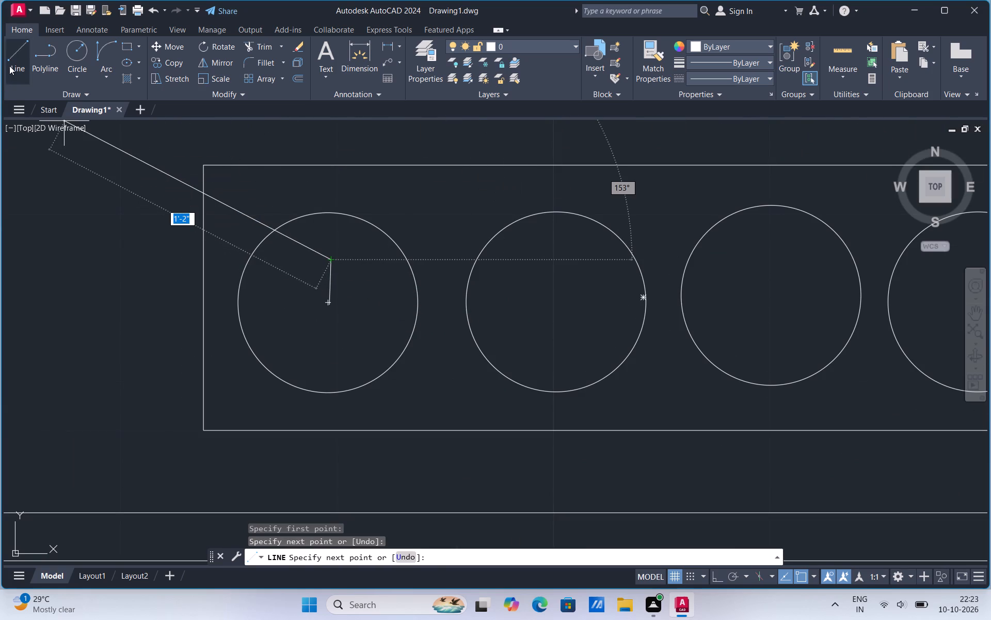
{"action": "left_click", "coordinate": [9, 66]}
{"action": "left_click", "coordinate": [329, 304]}
{"action": "left_click", "coordinate": [298, 339]}
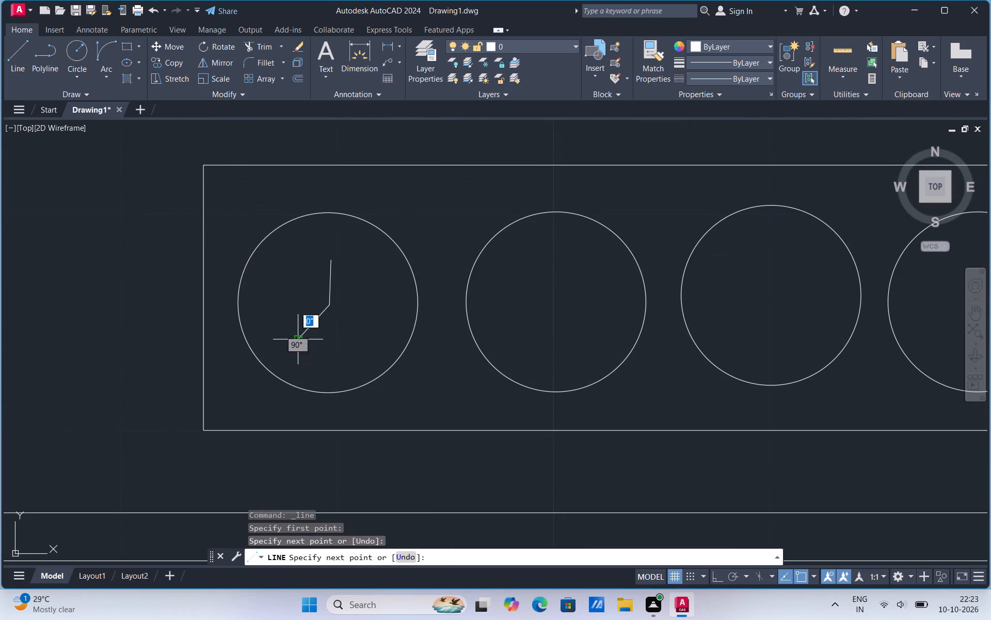
{"action": "left_click", "coordinate": [9, 53]}
{"action": "left_click", "coordinate": [332, 308]}
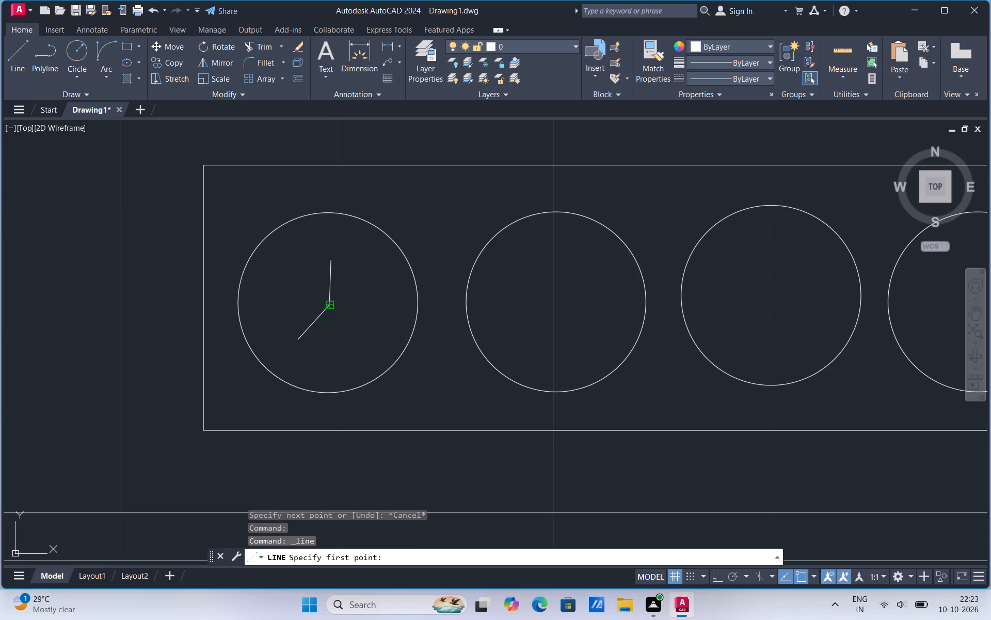
{"action": "left_click", "coordinate": [365, 337]}
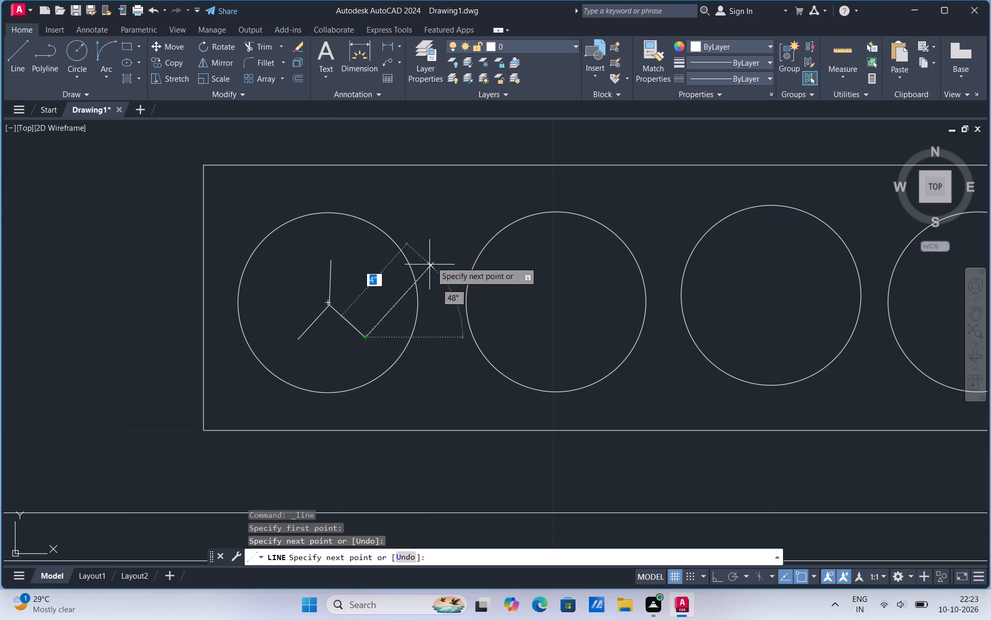
{"action": "key", "text": "Escape"}
Copy the three-line grate mark from the westernmost burner to the centres of the other three burner circles.
{"action": "left_click", "coordinate": [289, 249]}
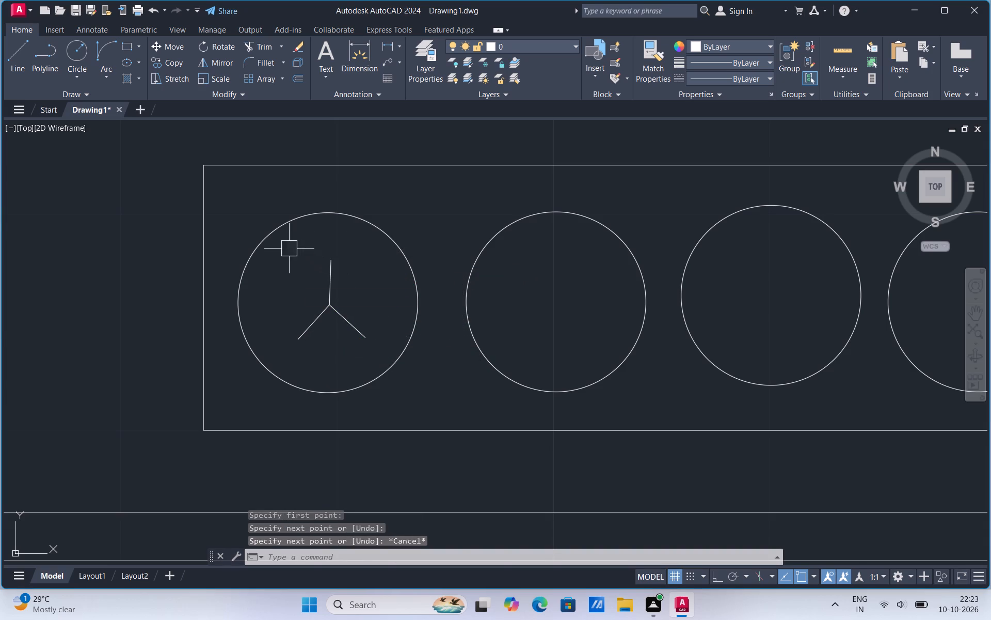
{"action": "left_click", "coordinate": [367, 353]}
{"action": "right_click", "coordinate": [330, 313]}
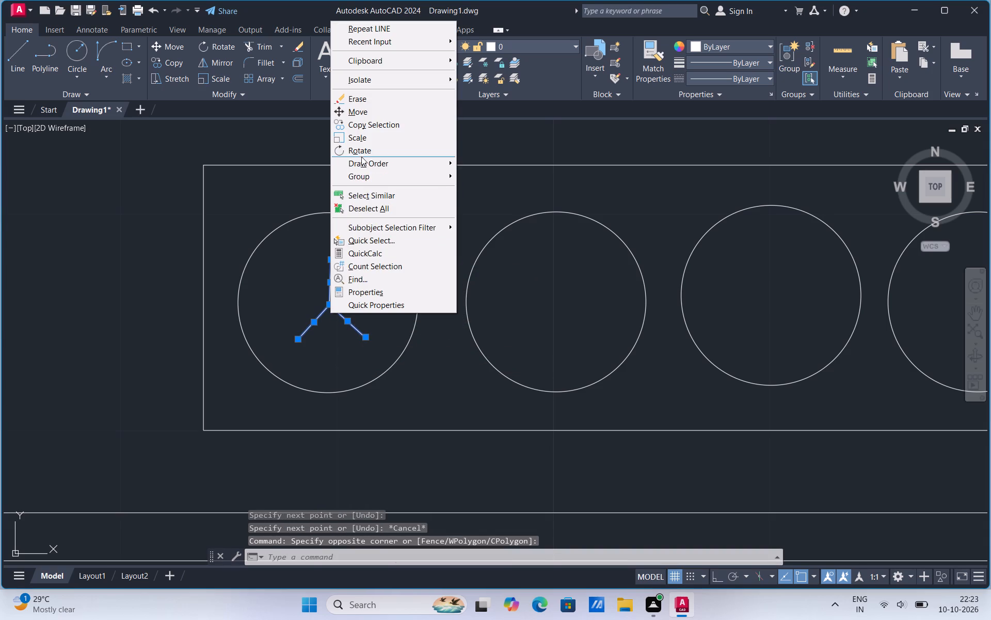
{"action": "left_click", "coordinate": [361, 125]}
{"action": "left_click", "coordinate": [335, 306]}
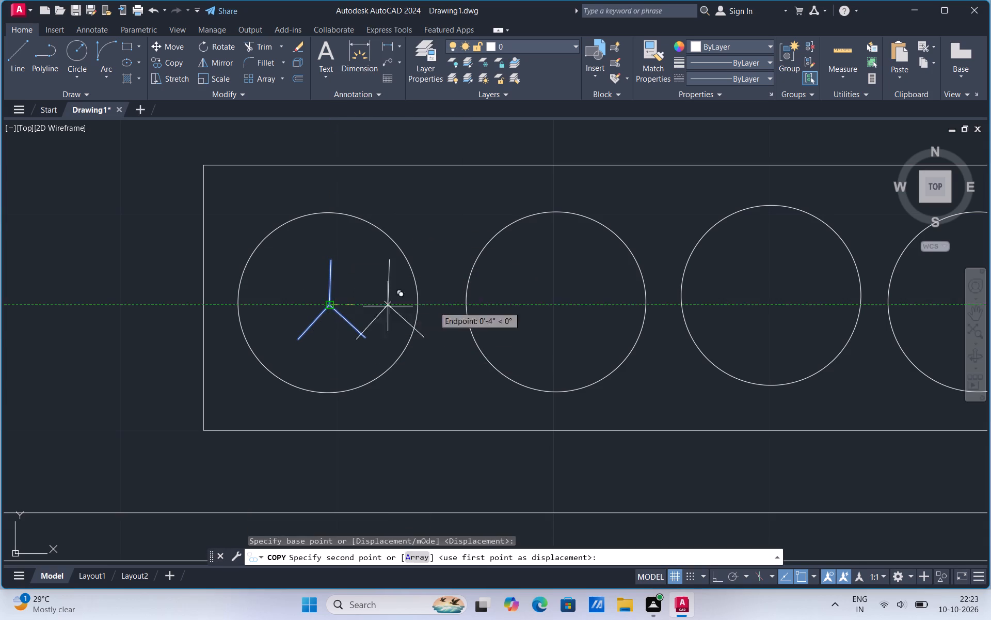
{"action": "left_click", "coordinate": [554, 308]}
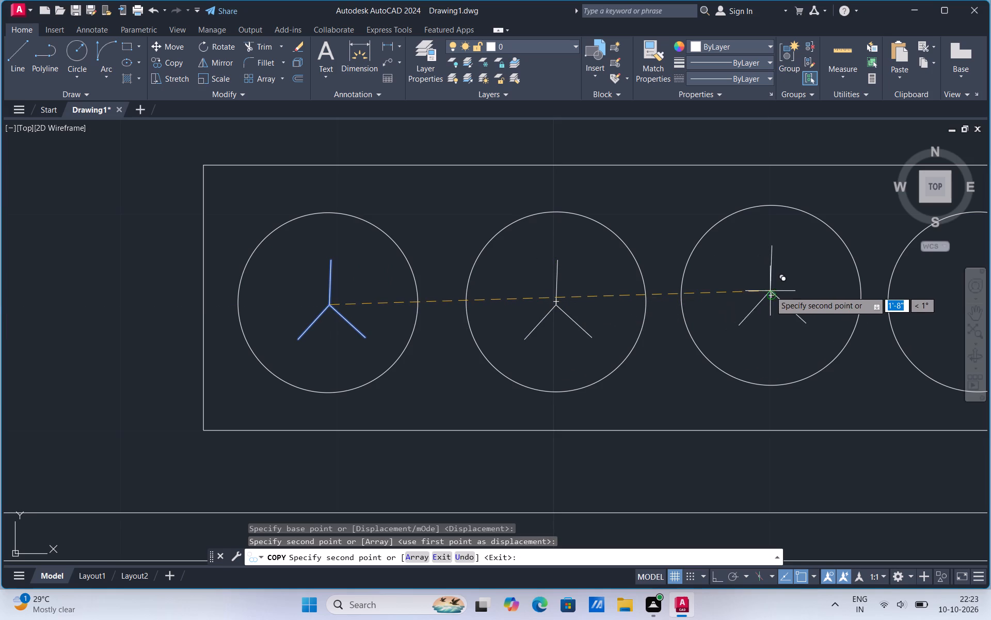
{"action": "left_click", "coordinate": [770, 294]}
{"action": "scroll", "coordinate": [288, 395], "scroll_direction": "down", "scroll_amount": 1}
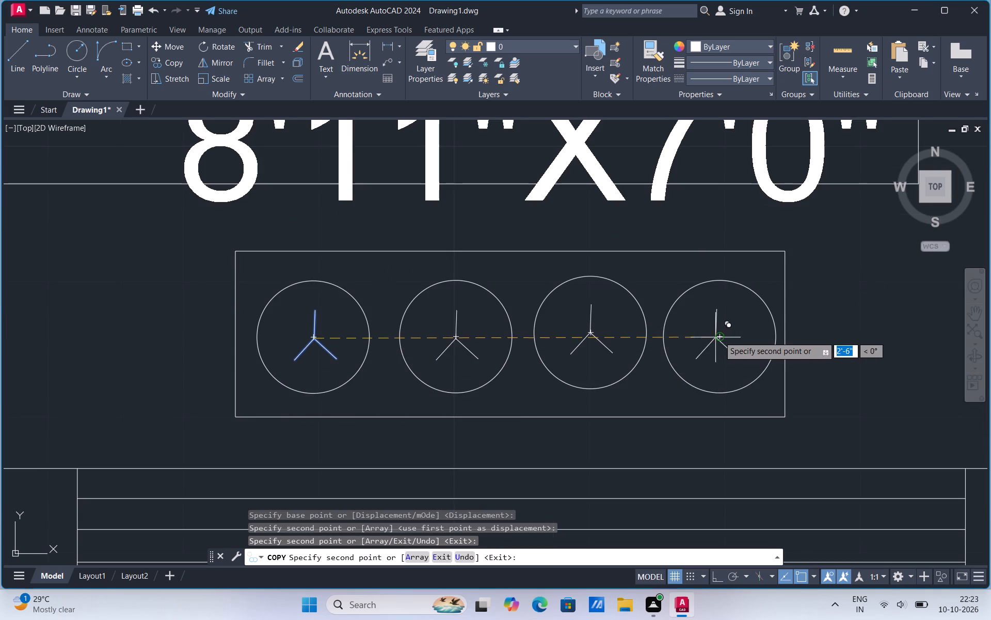
{"action": "left_click", "coordinate": [723, 336]}
{"action": "scroll", "coordinate": [482, 464], "scroll_direction": "down", "scroll_amount": 3}
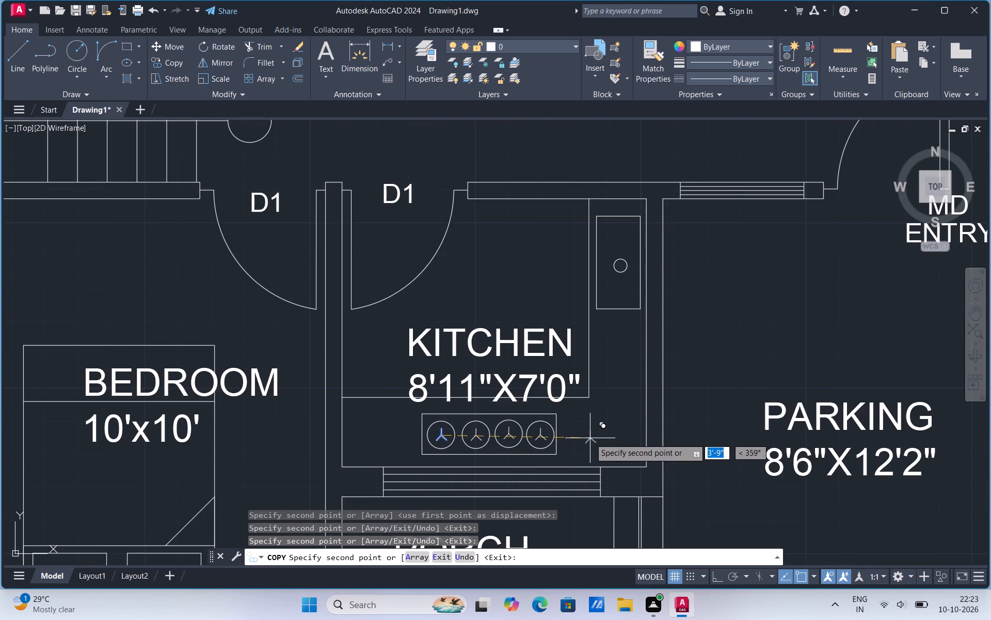
{"action": "key", "text": "Escape"}
With Ortho on, draw a wardrobe outline about 7' long in the southwest corner of the 10'x14' bedroom, ending beside door D1.
{"action": "scroll", "coordinate": [430, 451], "scroll_direction": "down", "scroll_amount": 2}
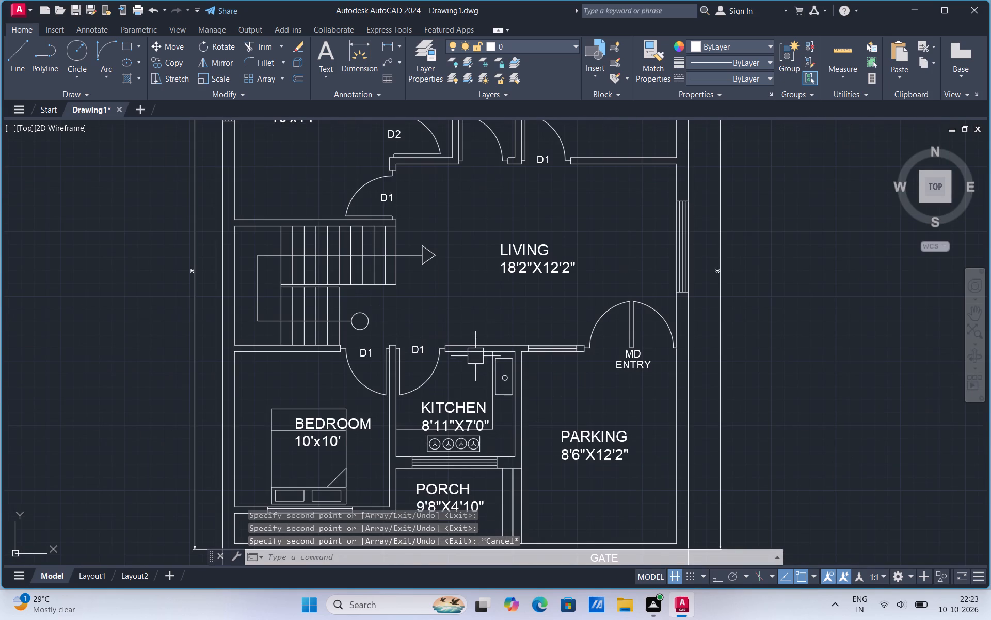
{"action": "scroll", "coordinate": [443, 309], "scroll_direction": "down", "scroll_amount": 1}
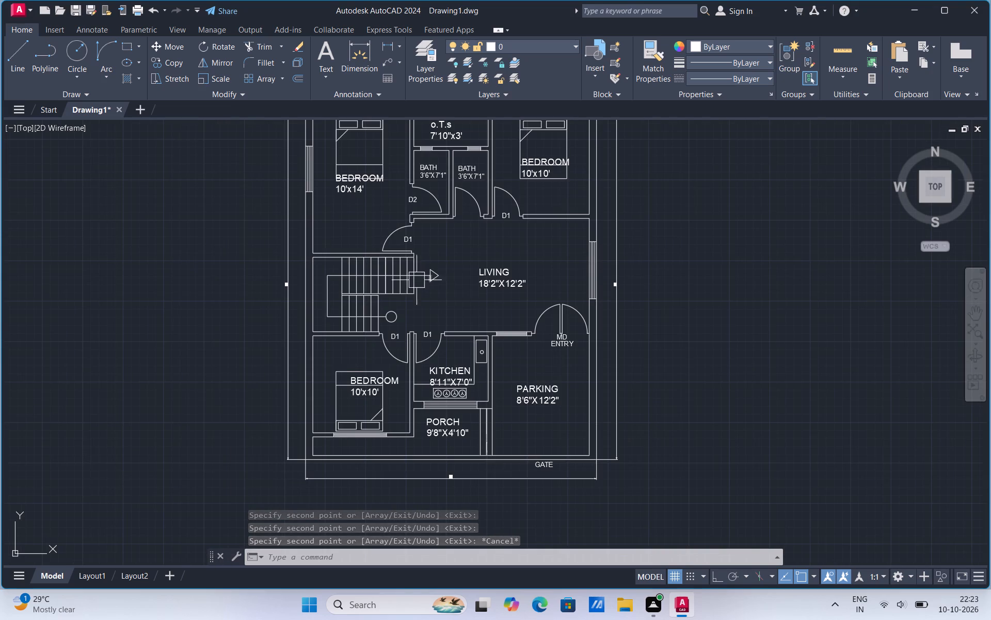
{"action": "scroll", "coordinate": [387, 348], "scroll_direction": "down", "scroll_amount": 1}
{"action": "scroll", "coordinate": [426, 245], "scroll_direction": "up", "scroll_amount": 3}
{"action": "scroll", "coordinate": [659, 455], "scroll_direction": "down", "scroll_amount": 1}
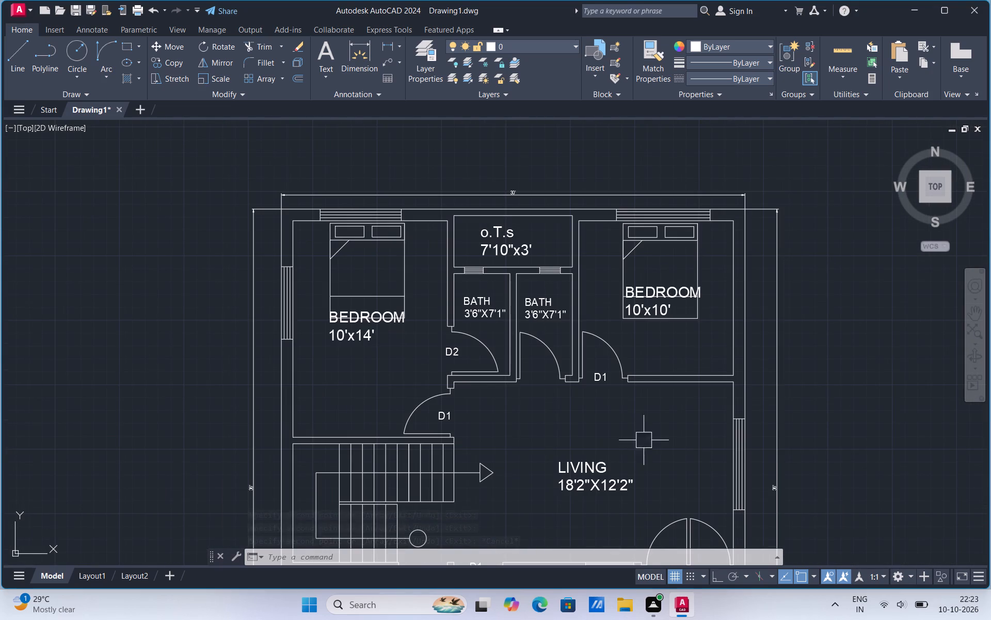
{"action": "left_click", "coordinate": [7, 66]}
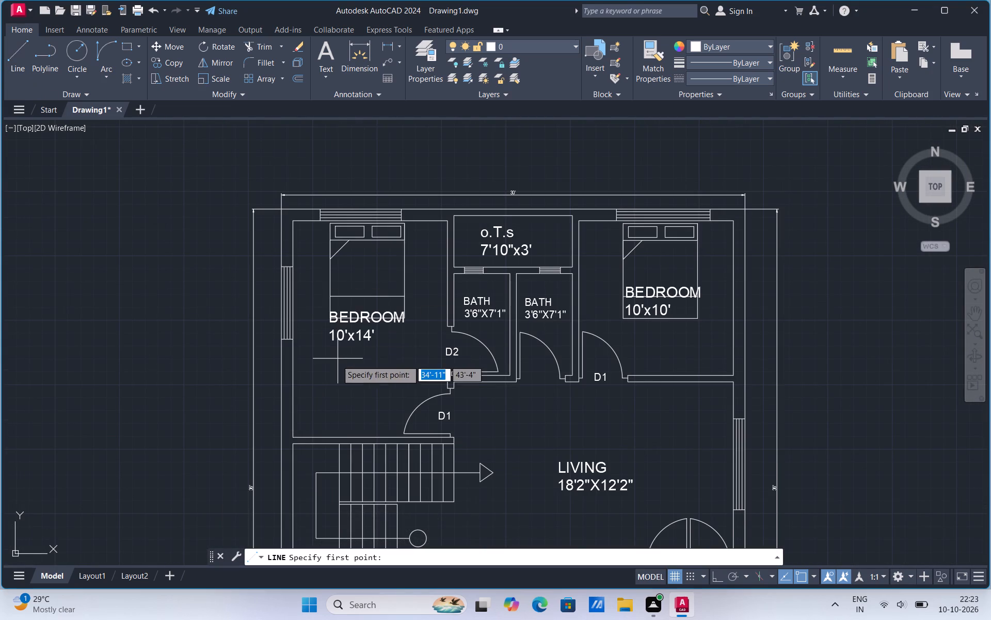
{"action": "scroll", "coordinate": [335, 362], "scroll_direction": "up", "scroll_amount": 2}
{"action": "scroll", "coordinate": [279, 432], "scroll_direction": "down", "scroll_amount": 1}
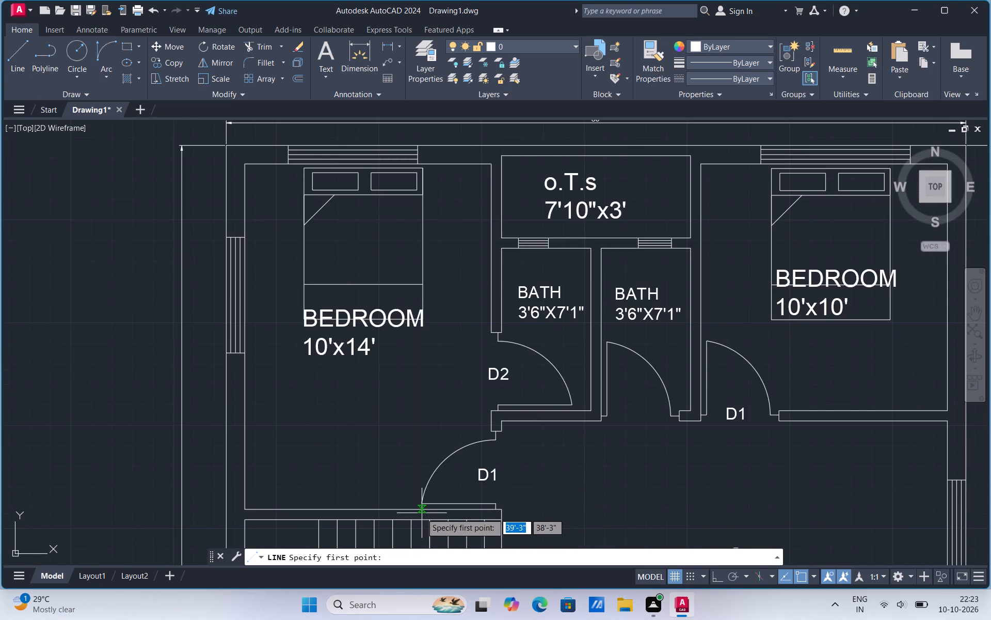
{"action": "scroll", "coordinate": [420, 516], "scroll_direction": "up", "scroll_amount": 1}
{"action": "left_click", "coordinate": [419, 506]}
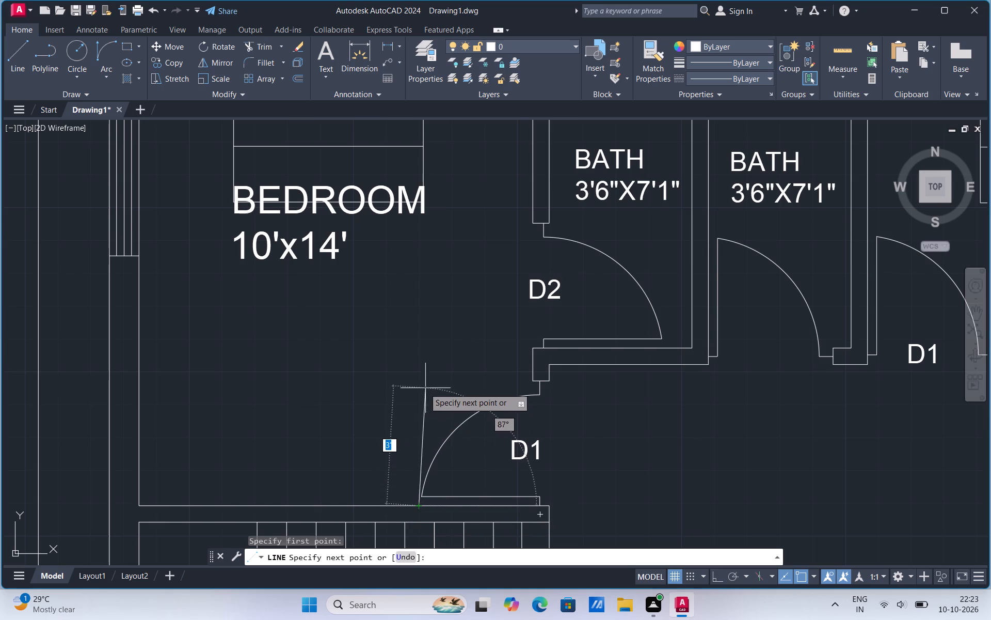
{"action": "left_click", "coordinate": [717, 574]}
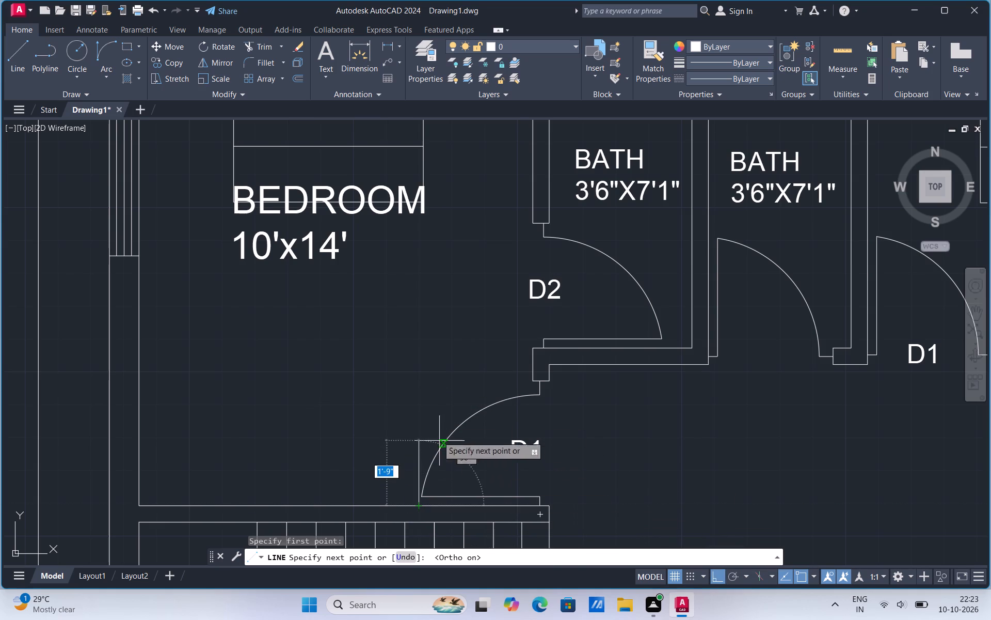
{"action": "left_click", "coordinate": [414, 406]}
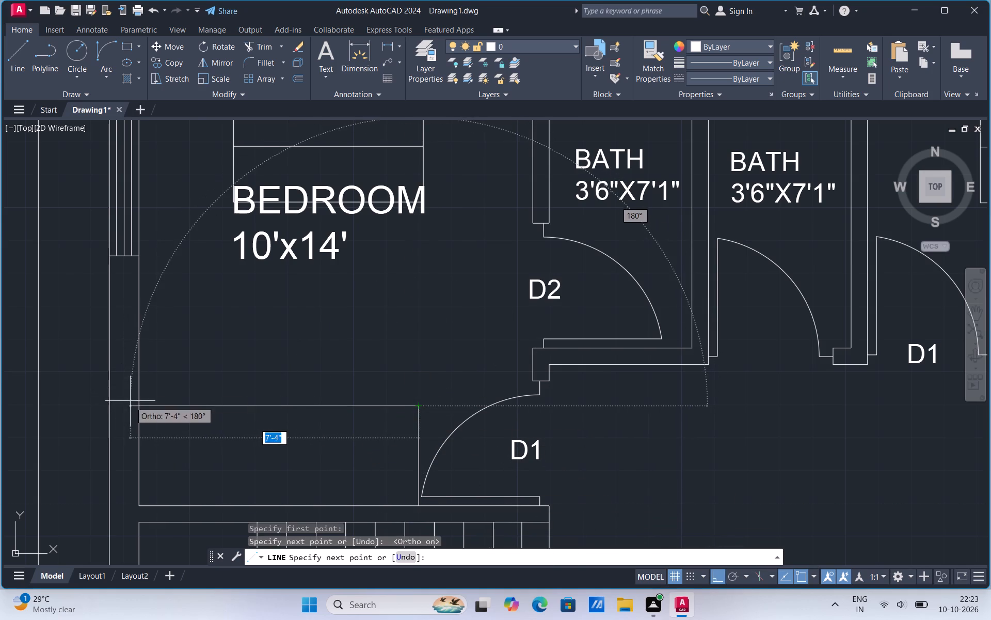
{"action": "left_click", "coordinate": [139, 407]}
{"action": "scroll", "coordinate": [343, 522], "scroll_direction": "down", "scroll_amount": 1}
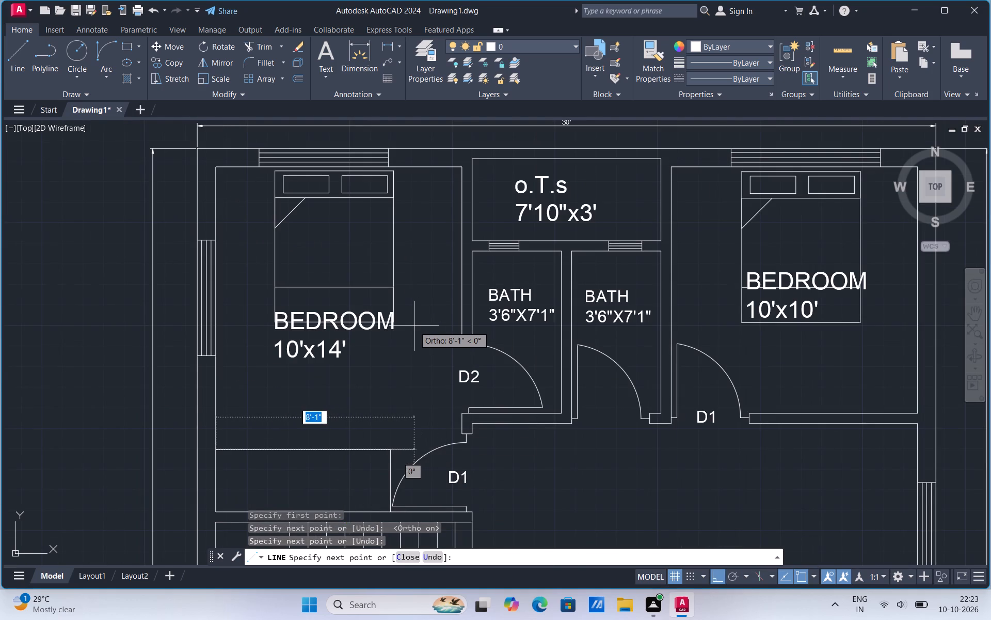
{"action": "key", "text": "Escape"}
Draw a wardrobe outline in the southeast corner of the northeast 10'x10' bedroom, running from the D1 door jamb to the east wall.
{"action": "scroll", "coordinate": [253, 441], "scroll_direction": "down", "scroll_amount": 1}
{"action": "scroll", "coordinate": [695, 340], "scroll_direction": "up", "scroll_amount": 1}
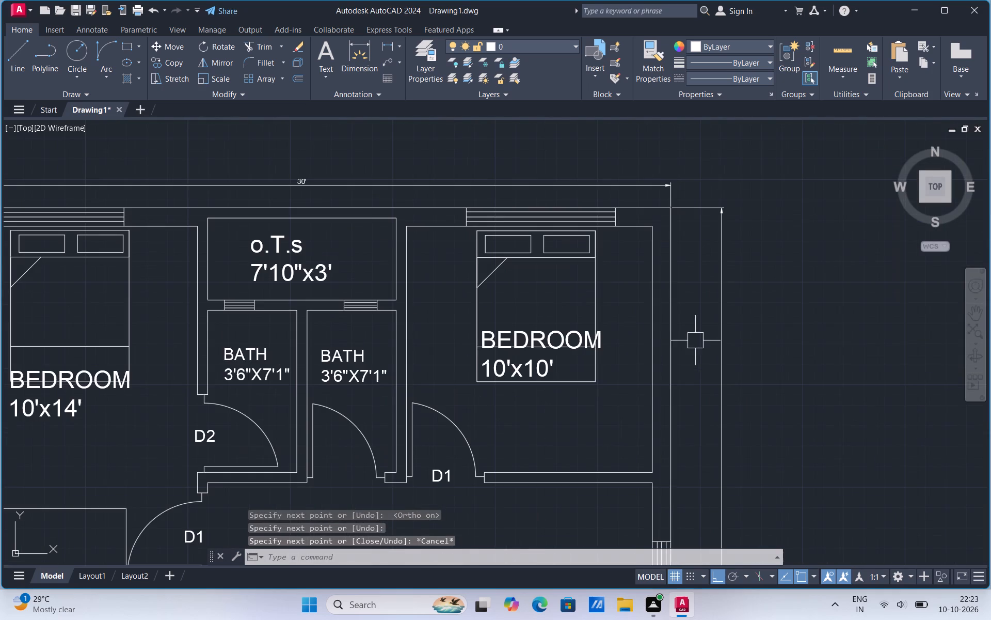
{"action": "left_click", "coordinate": [14, 63]}
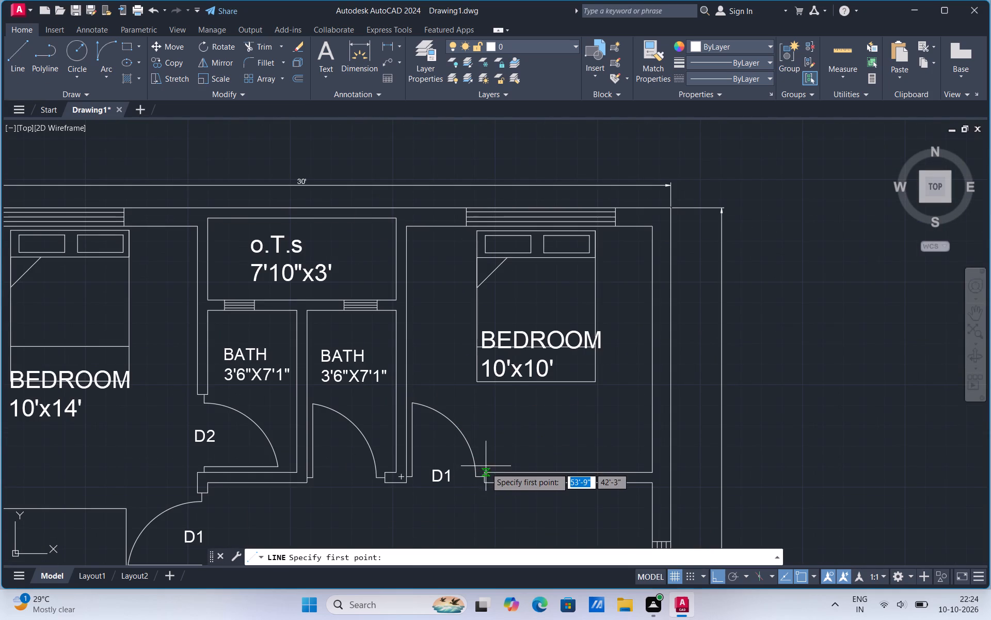
{"action": "left_click", "coordinate": [486, 471]}
{"action": "left_click", "coordinate": [487, 423]}
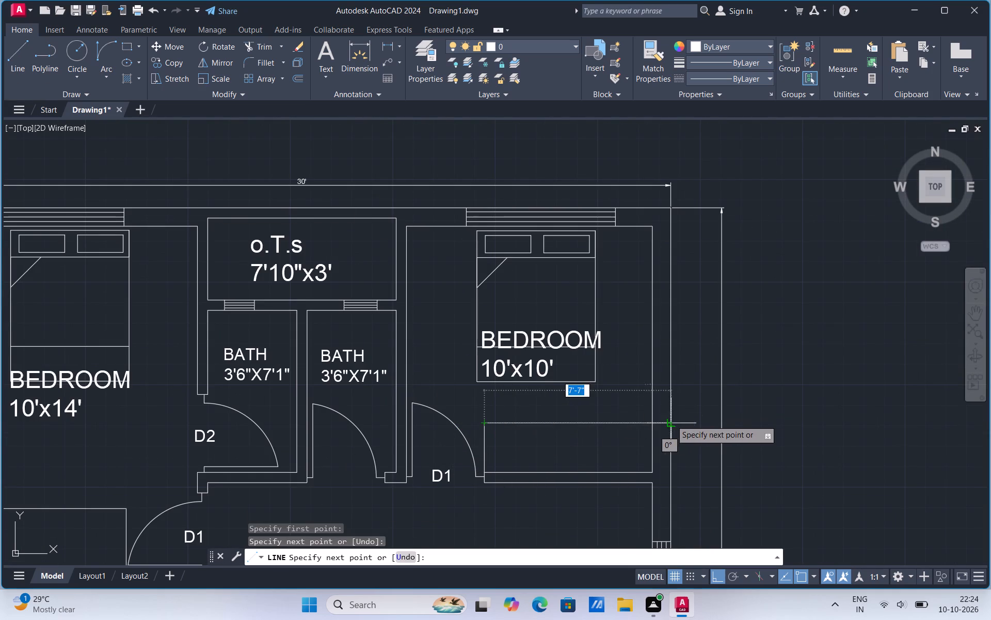
{"action": "left_click", "coordinate": [652, 424]}
{"action": "key", "text": "Escape"}
Move the front line of the 10'x14' bedroom wardrobe slightly south and trim the overhanging end of its side line.
{"action": "scroll", "coordinate": [766, 414], "scroll_direction": "down", "scroll_amount": 3}
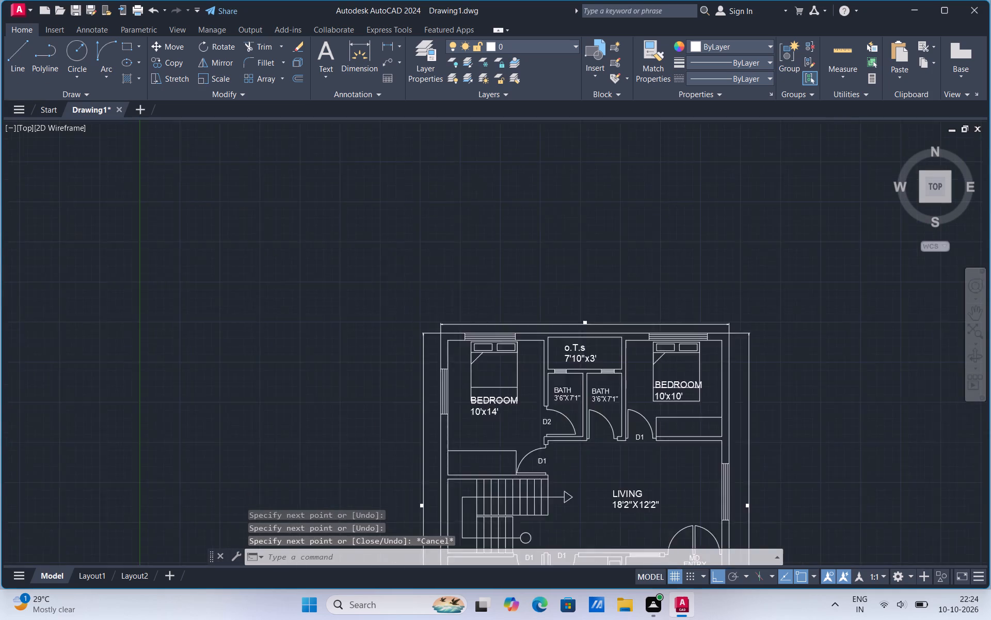
{"action": "scroll", "coordinate": [635, 455], "scroll_direction": "up", "scroll_amount": 3}
{"action": "scroll", "coordinate": [489, 396], "scroll_direction": "up", "scroll_amount": 1}
{"action": "left_click", "coordinate": [489, 388]}
{"action": "right_click", "coordinate": [489, 388]}
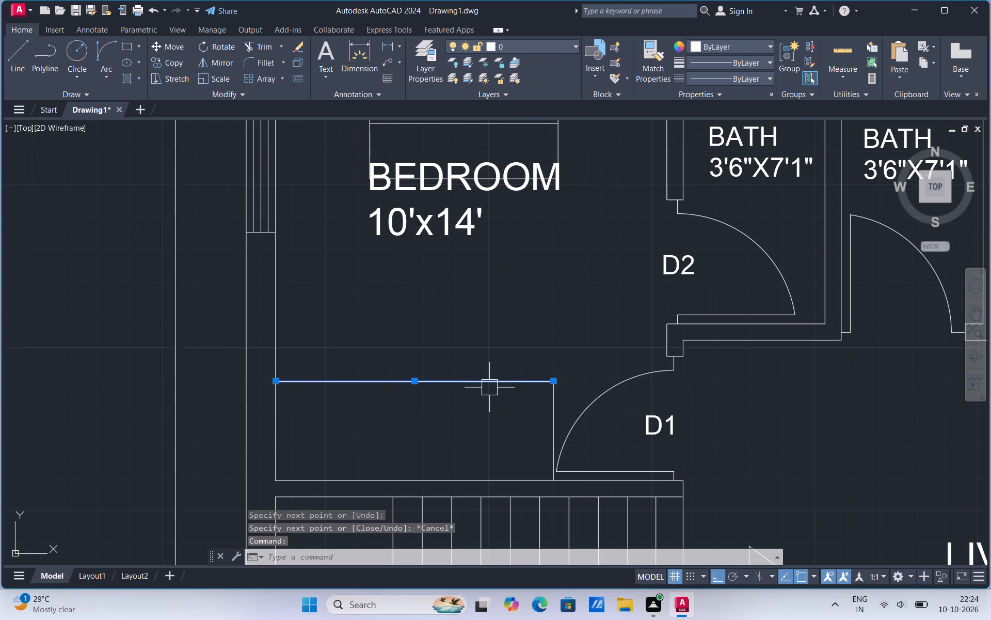
{"action": "left_click", "coordinate": [515, 171]}
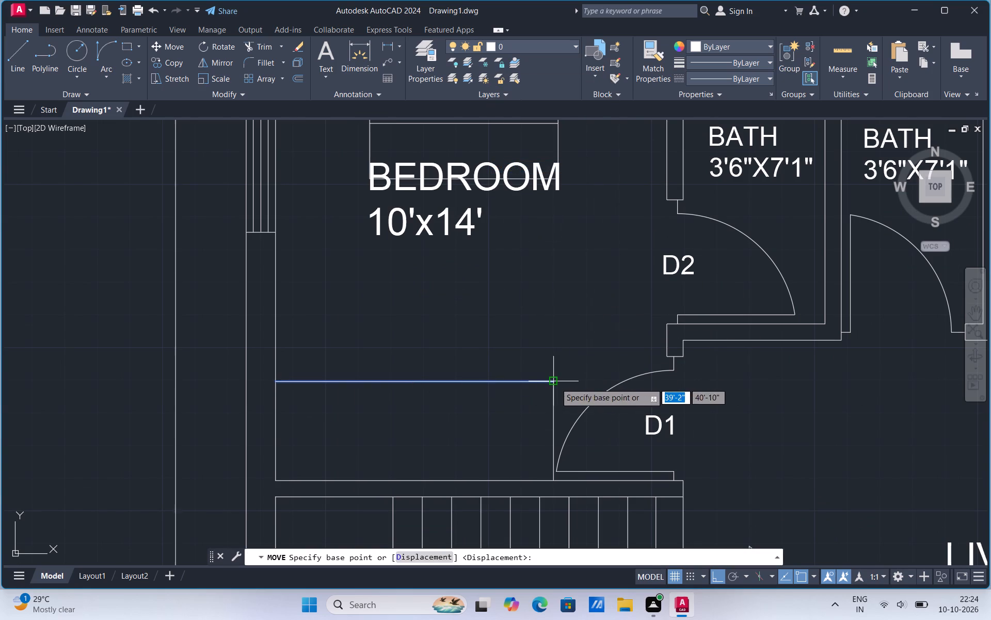
{"action": "left_click", "coordinate": [555, 383]}
{"action": "left_click", "coordinate": [553, 409]}
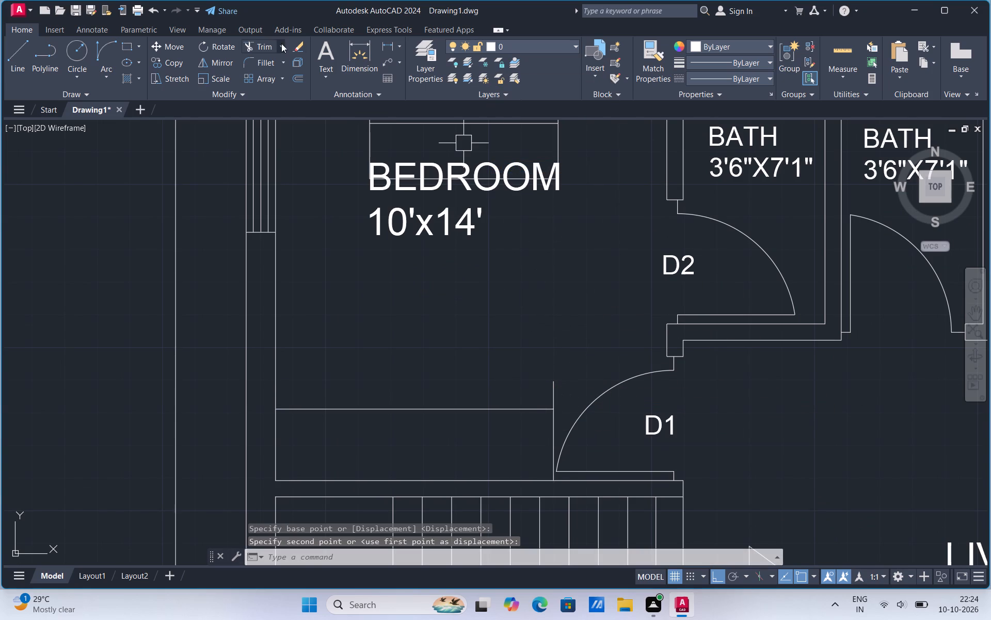
{"action": "left_click", "coordinate": [262, 50]}
{"action": "left_click", "coordinate": [554, 391]}
{"action": "scroll", "coordinate": [392, 500], "scroll_direction": "down", "scroll_amount": 2}
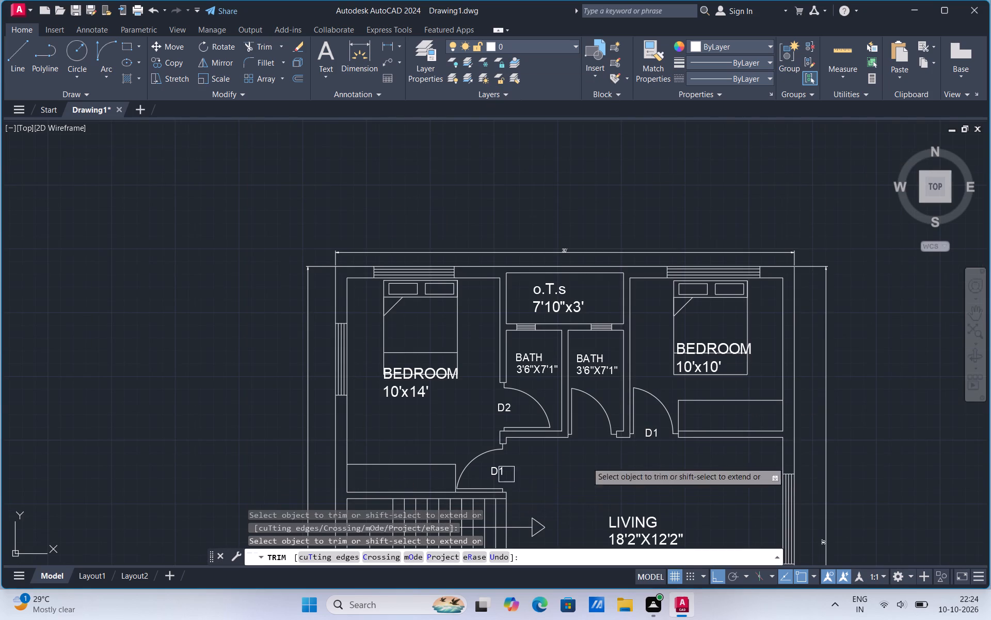
{"action": "scroll", "coordinate": [446, 397], "scroll_direction": "down", "scroll_amount": 1}
{"action": "scroll", "coordinate": [533, 448], "scroll_direction": "up", "scroll_amount": 1}
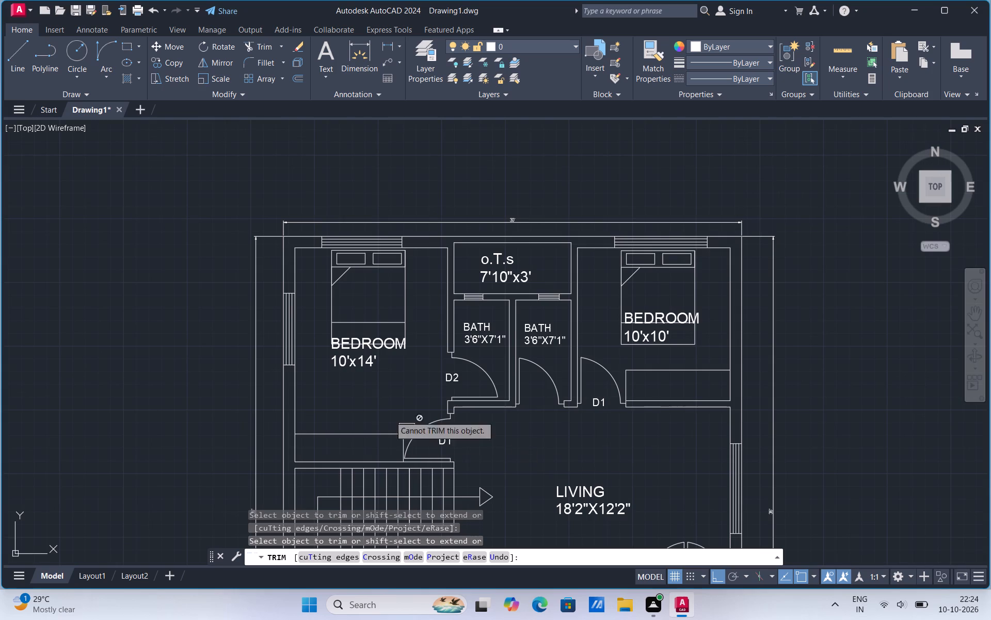
{"action": "key", "text": "Escape"}
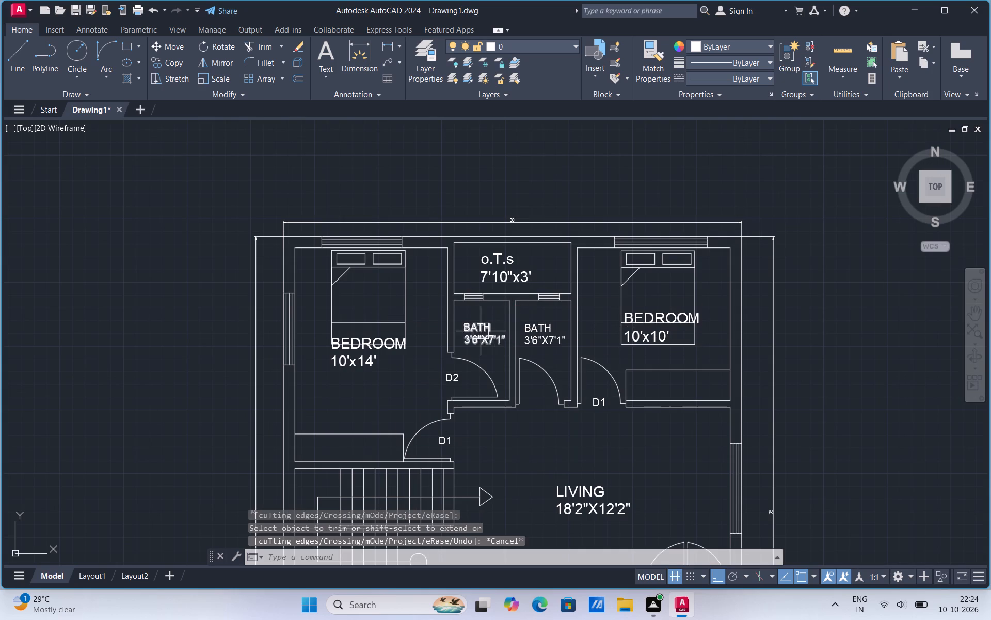
With Ortho off, copy the west bath label into the wardrobe rectangle of the 10'x14' bedroom.
{"action": "left_click", "coordinate": [481, 331]}
{"action": "right_click", "coordinate": [481, 331]}
{"action": "left_click", "coordinate": [513, 385]}
{"action": "left_click", "coordinate": [502, 339]}
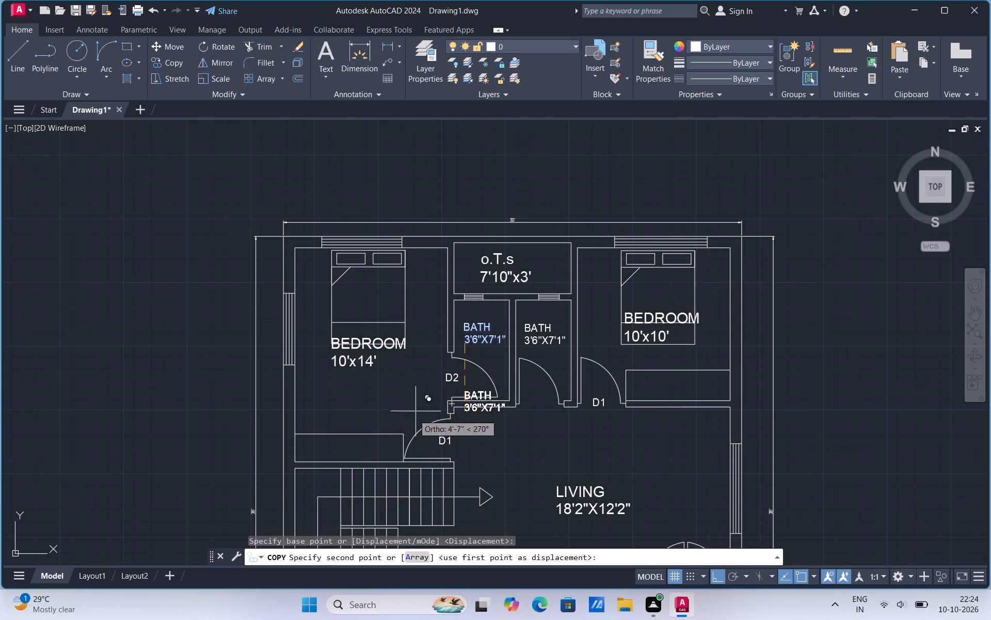
{"action": "left_click", "coordinate": [716, 576]}
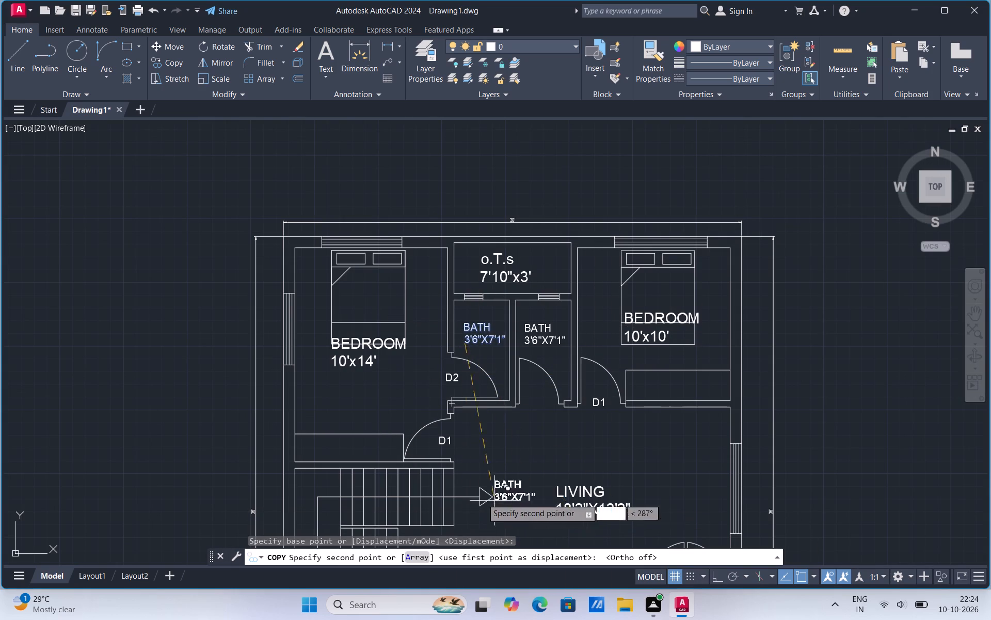
{"action": "scroll", "coordinate": [382, 448], "scroll_direction": "up", "scroll_amount": 2}
{"action": "left_click", "coordinate": [232, 472]}
{"action": "key", "text": "Escape"}
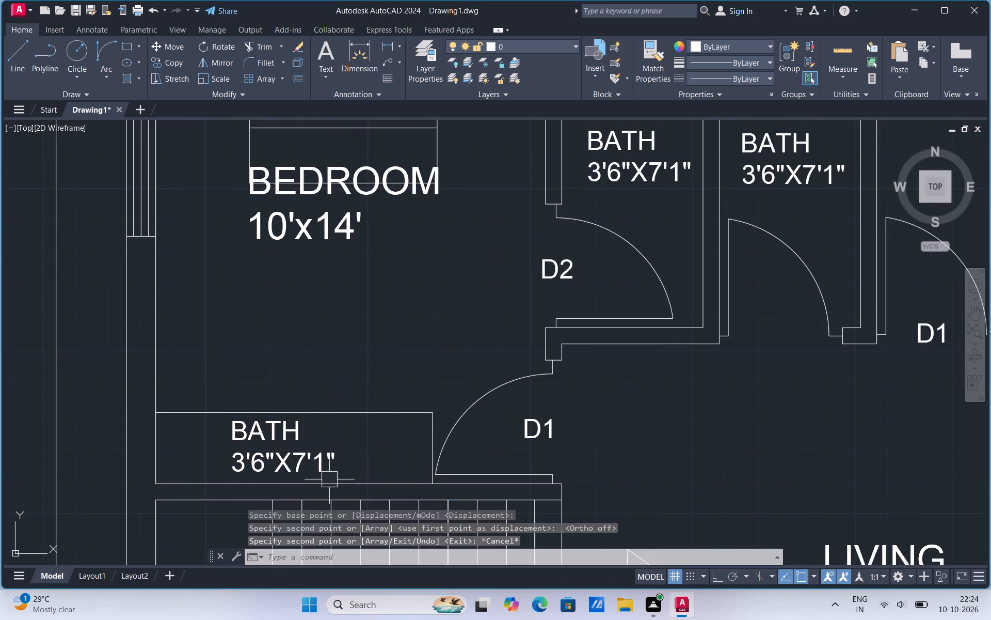
Replace the copied label's text with "wardrobe".
{"action": "double_click", "coordinate": [297, 461]}
{"action": "left_click", "coordinate": [341, 454]}
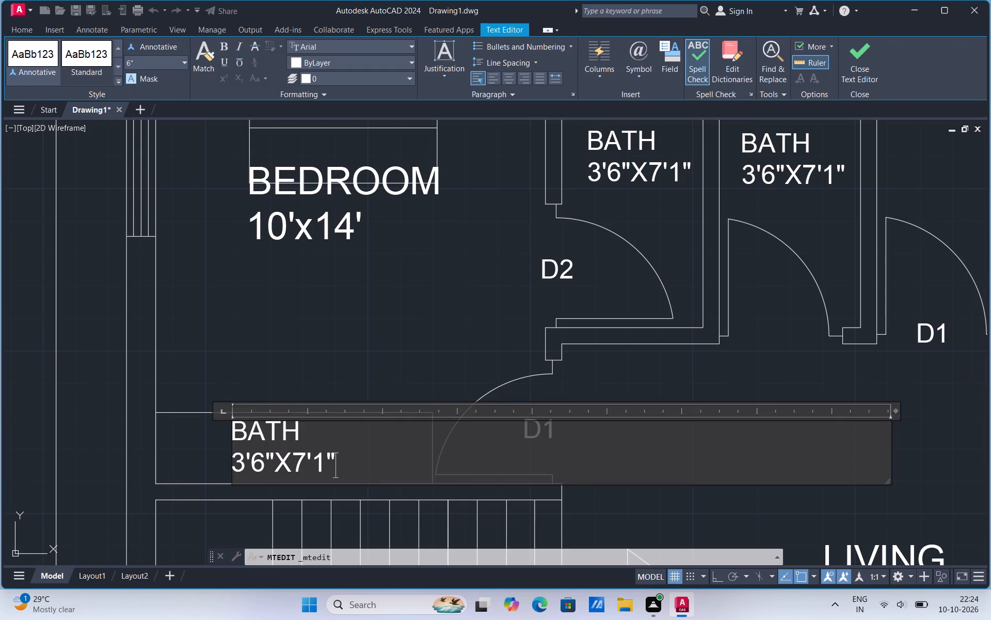
{"action": "key", "text": "BackSpace"}
{"action": "key", "text": "BackSpace"}
{"action": "key", "text": "BackSpace"}
{"action": "key", "text": "BackSpace"}
{"action": "key", "text": "BackSpace"}
{"action": "key", "text": "BackSpace"}
{"action": "key", "text": "BackSpace"}
{"action": "key", "text": "BackSpace"}
{"action": "key", "text": "BackSpace"}
{"action": "key", "text": "BackSpace"}
{"action": "key", "text": "BackSpace"}
{"action": "key", "text": "BackSpace"}
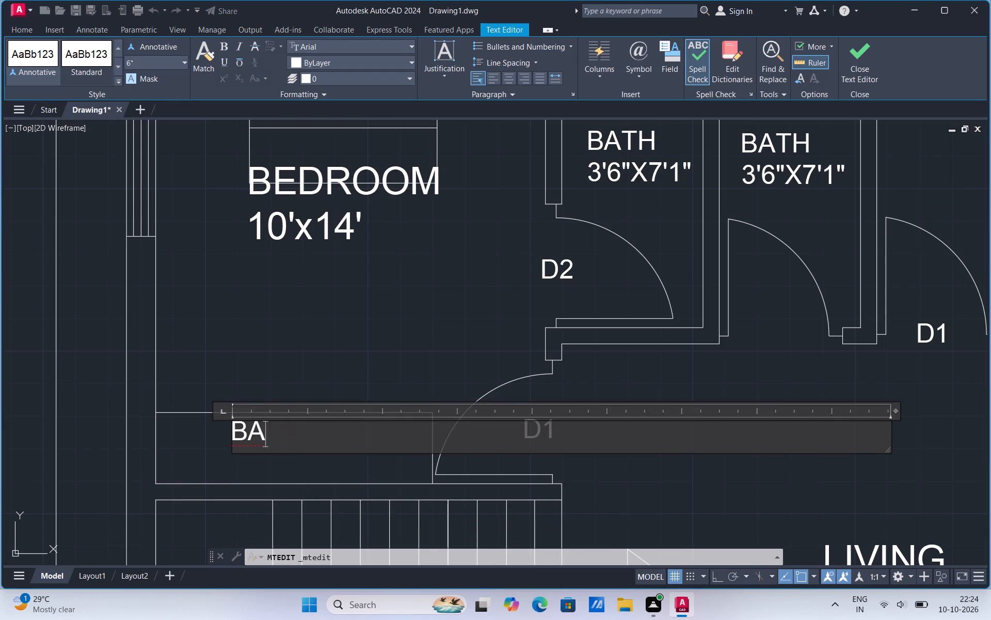
{"action": "key", "text": "BackSpace"}
{"action": "key", "text": "BackSpace"}
{"action": "type", "text": "waedrobe"}
{"action": "key", "text": "BackSpace"}
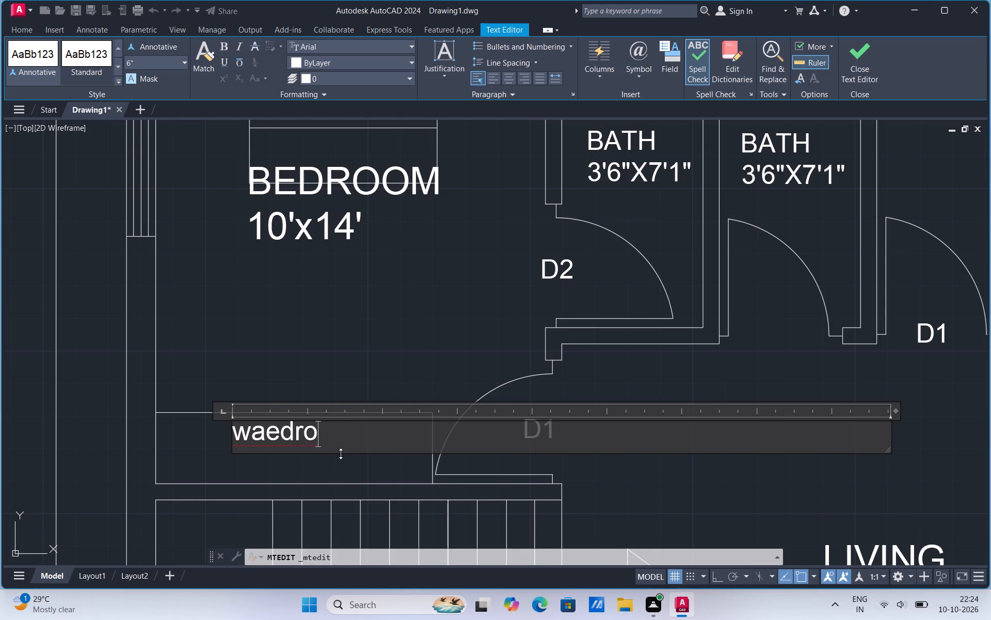
{"action": "key", "text": "BackSpace"}
{"action": "key", "text": "BackSpace"}
{"action": "key", "text": "BackSpace"}
{"action": "key", "text": "BackSpace"}
{"action": "key", "text": "BackSpace"}
{"action": "key", "text": "r"}
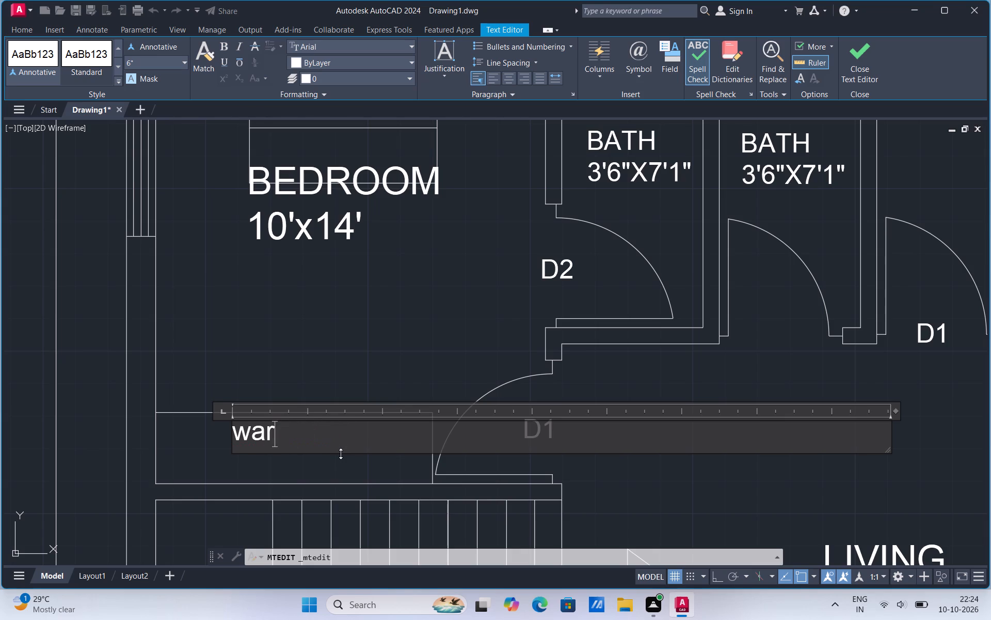
{"action": "key", "text": "d"}
{"action": "type", "text": "robe"}
{"action": "left_click", "coordinate": [340, 373]}
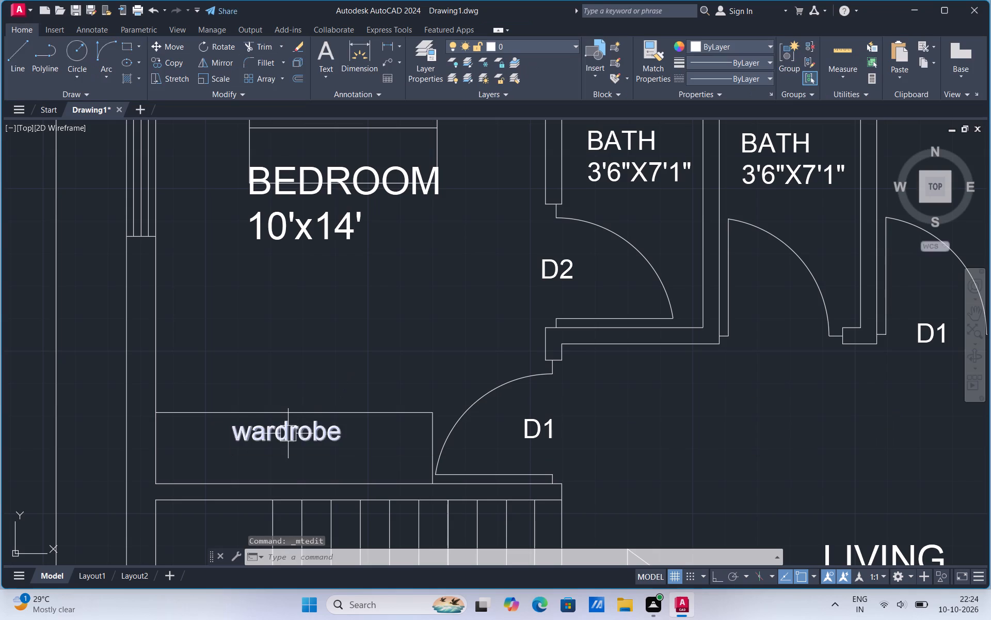
Move the "wardrobe" label slightly southwest, away from the front line of the wardrobe rectangle.
{"action": "left_click", "coordinate": [288, 431]}
{"action": "right_click", "coordinate": [288, 431]}
{"action": "left_click", "coordinate": [322, 208]}
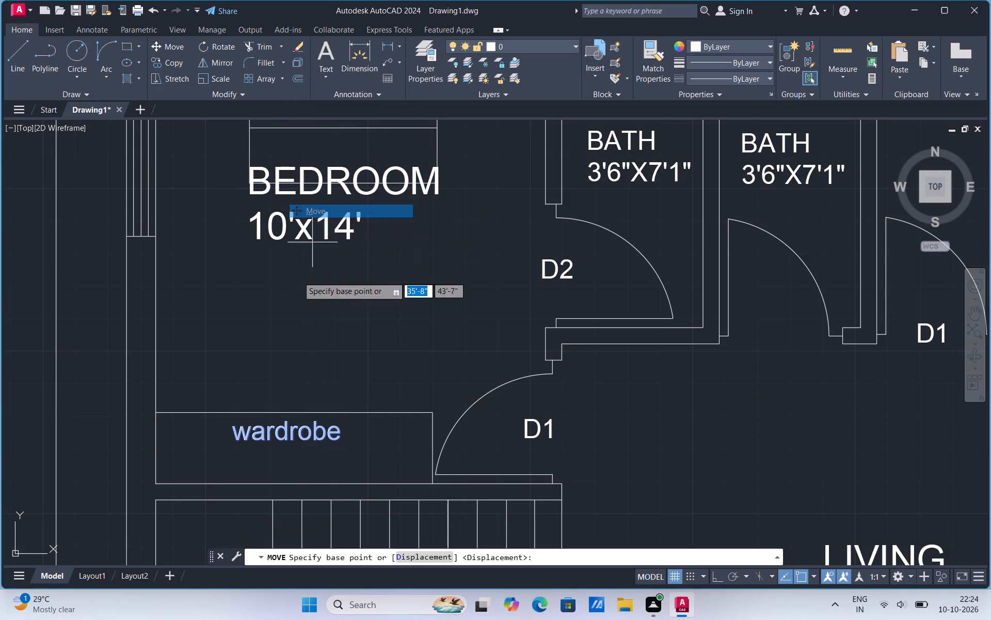
{"action": "scroll", "coordinate": [292, 408], "scroll_direction": "up", "scroll_amount": 2}
{"action": "left_click", "coordinate": [277, 441]}
{"action": "left_click", "coordinate": [242, 496]}
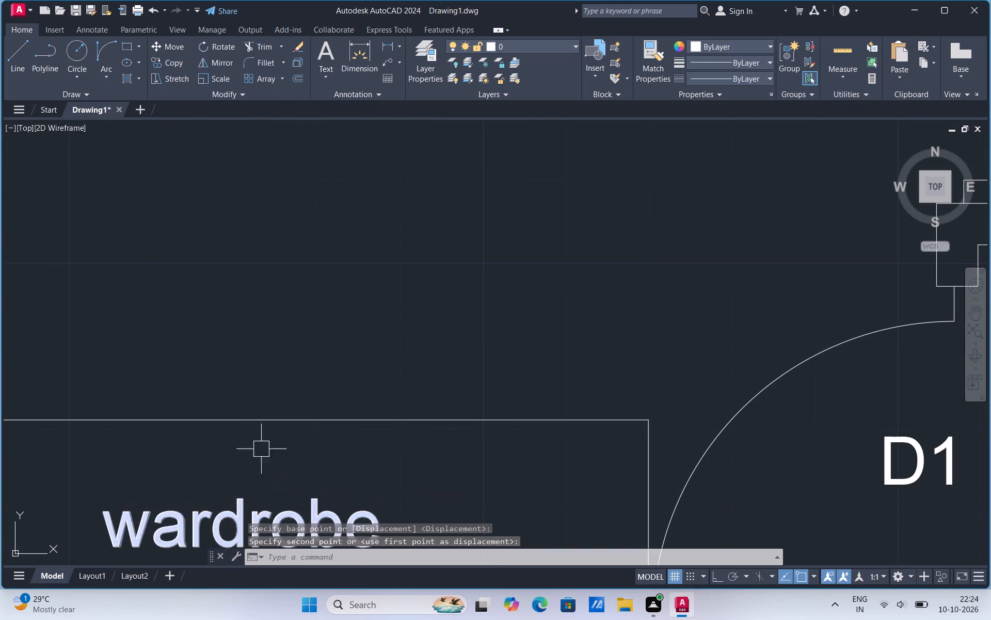
Copy the "wardrobe" label from the 10'x14' bedroom into the wardrobe rectangle of the northeast 10'x10' bedroom.
{"action": "scroll", "coordinate": [297, 381], "scroll_direction": "down", "scroll_amount": 2}
{"action": "left_click", "coordinate": [275, 436]}
{"action": "right_click", "coordinate": [275, 436]}
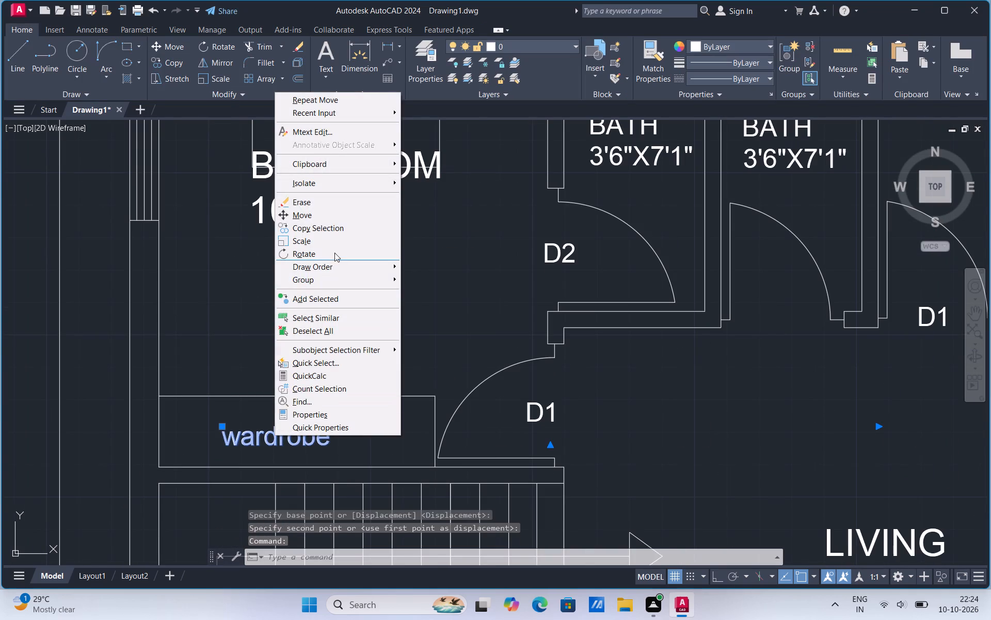
{"action": "left_click", "coordinate": [328, 226]}
{"action": "left_click_drag", "start_coordinate": [286, 421], "coordinate": [286, 412]}
{"action": "scroll", "coordinate": [299, 342], "scroll_direction": "down", "scroll_amount": 3}
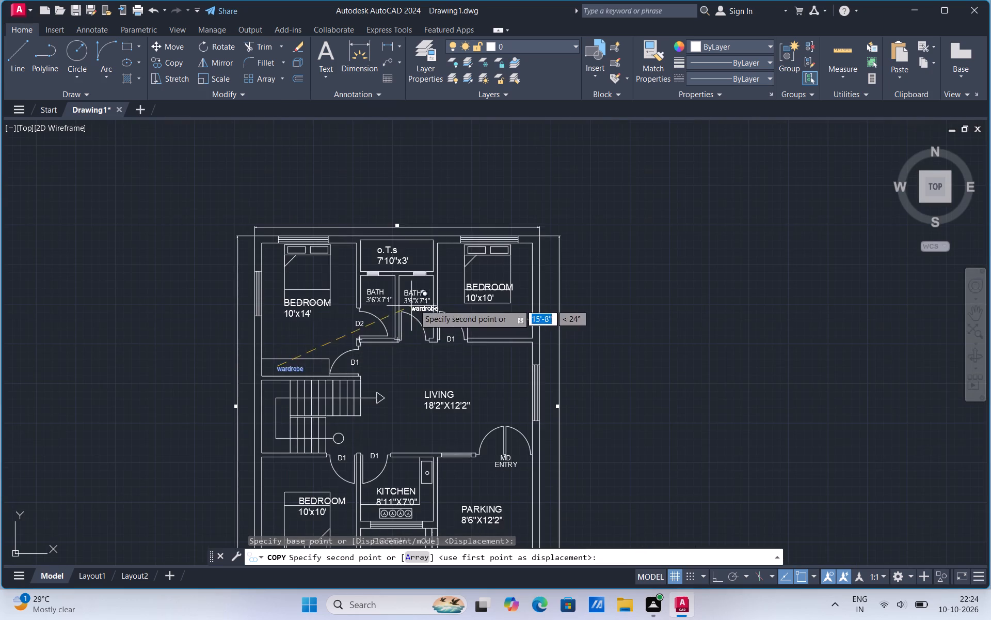
{"action": "scroll", "coordinate": [472, 321], "scroll_direction": "up", "scroll_amount": 3}
{"action": "left_click", "coordinate": [527, 342]}
{"action": "scroll", "coordinate": [411, 326], "scroll_direction": "down", "scroll_amount": 2}
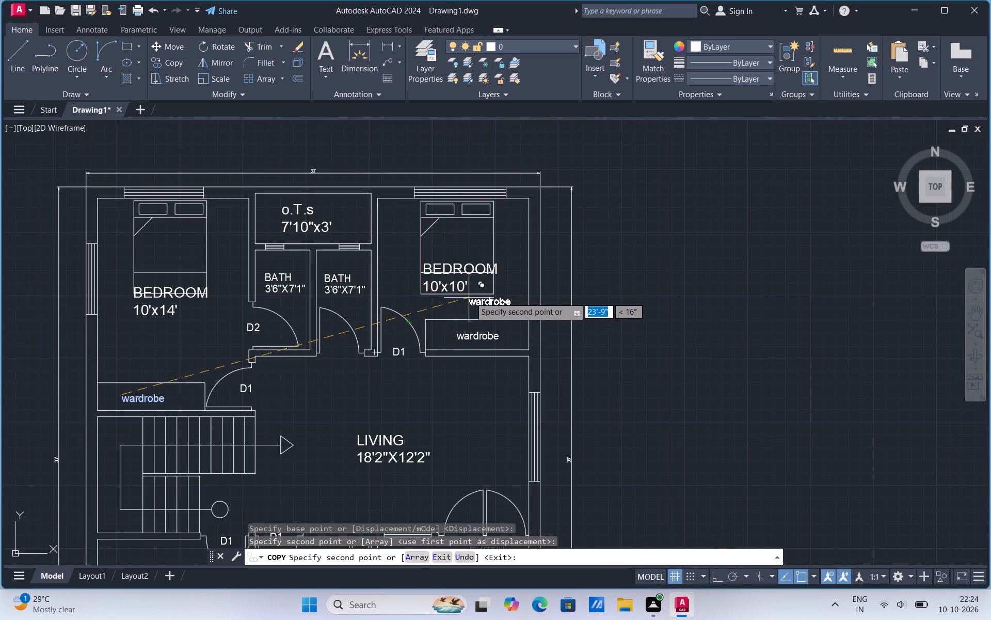
{"action": "scroll", "coordinate": [390, 287], "scroll_direction": "down", "scroll_amount": 2}
{"action": "scroll", "coordinate": [380, 363], "scroll_direction": "up", "scroll_amount": 2}
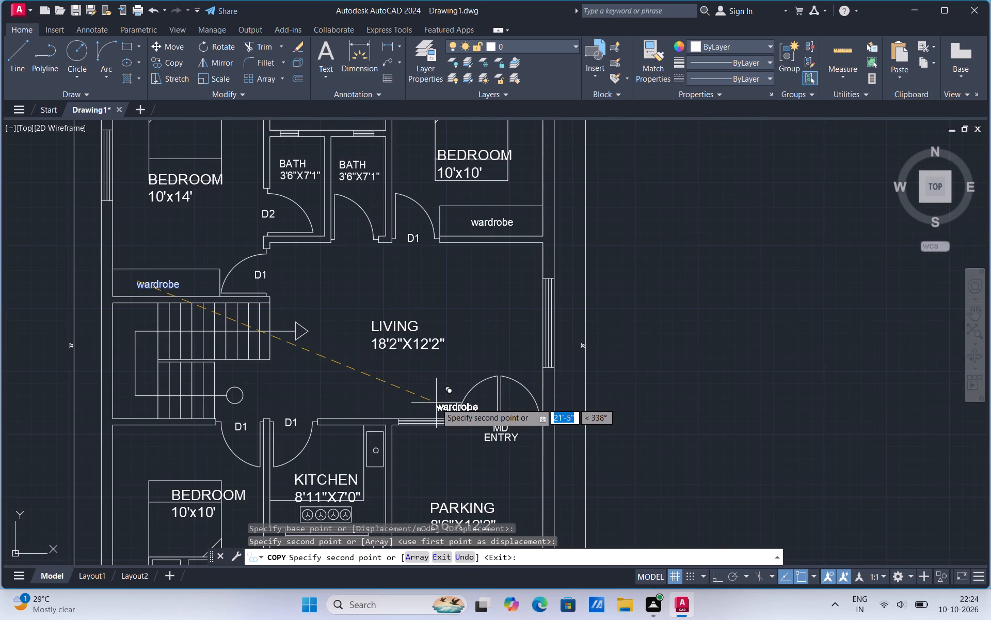
{"action": "key", "text": "Escape"}
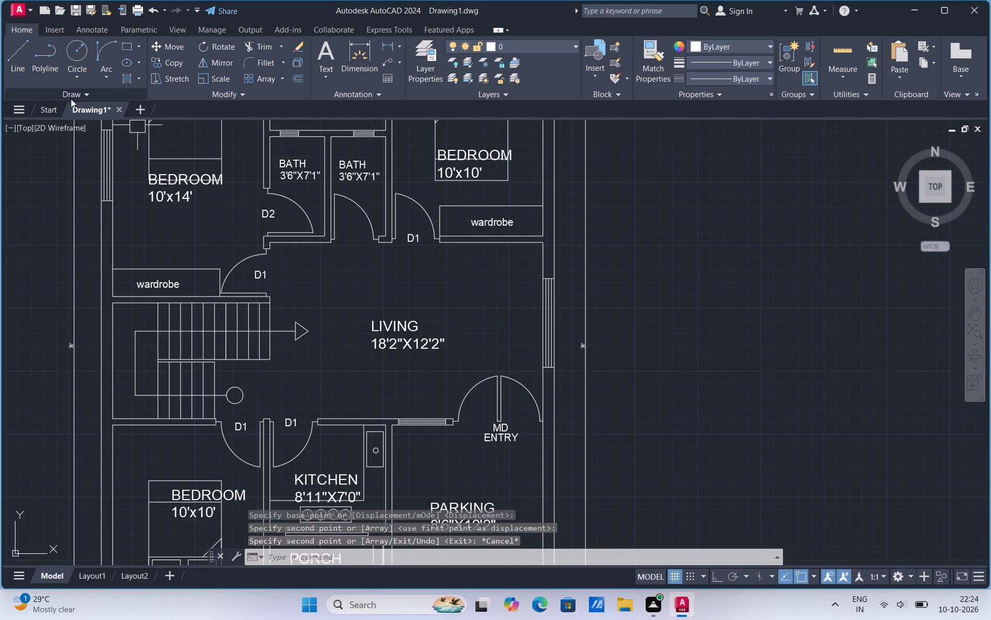
Draw a rectangle about 8'-11" by 1'-4" along the living room's south wall, between the kitchen door and the main entry.
{"action": "left_click", "coordinate": [139, 45]}
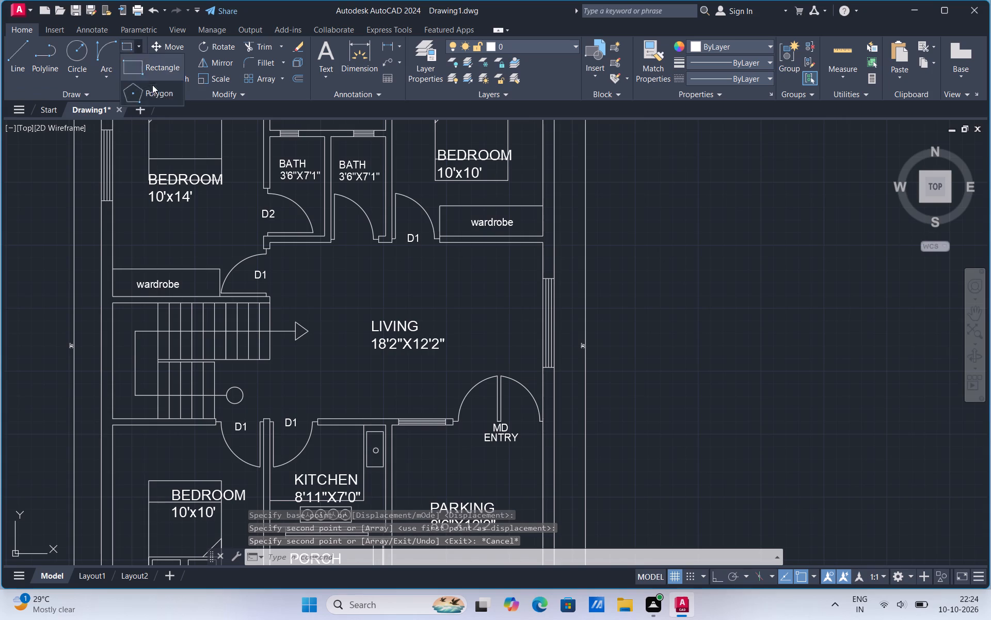
{"action": "left_click", "coordinate": [142, 66]}
{"action": "scroll", "coordinate": [338, 388], "scroll_direction": "up", "scroll_amount": 2}
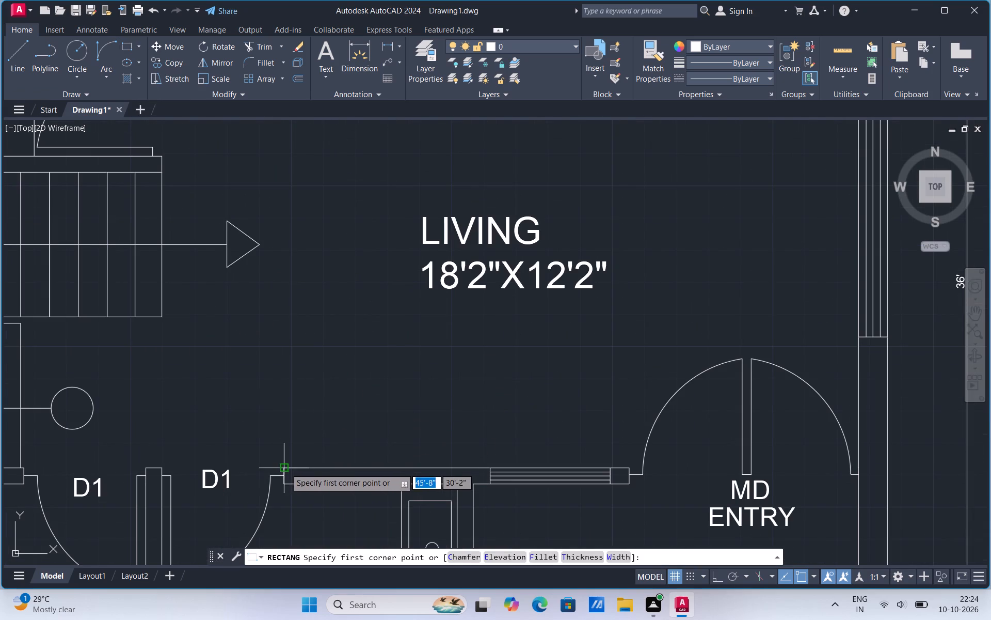
{"action": "left_click", "coordinate": [285, 468]}
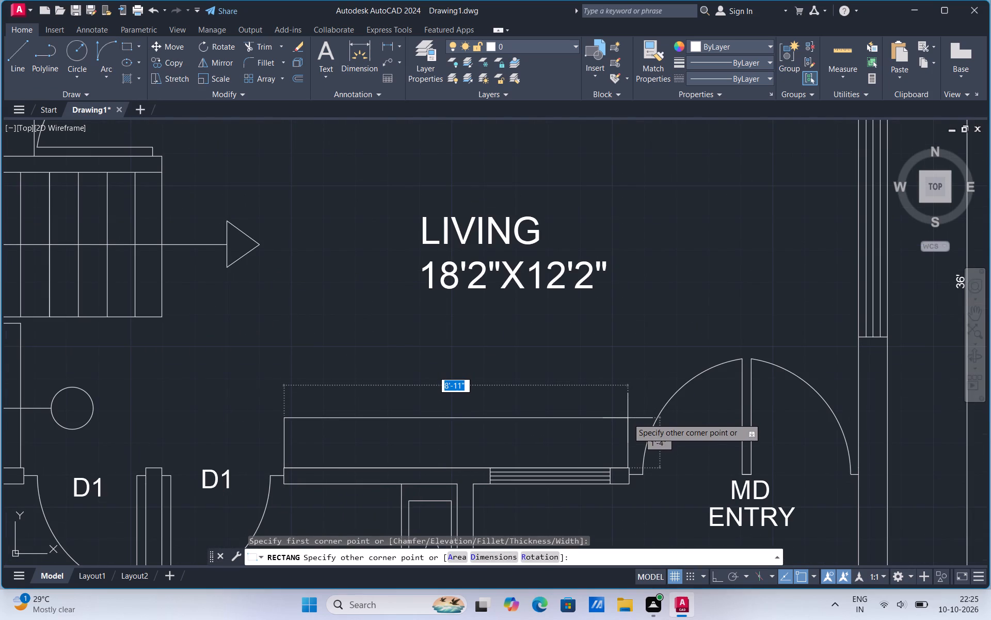
{"action": "left_click", "coordinate": [629, 420]}
{"action": "scroll", "coordinate": [512, 357], "scroll_direction": "down", "scroll_amount": 2}
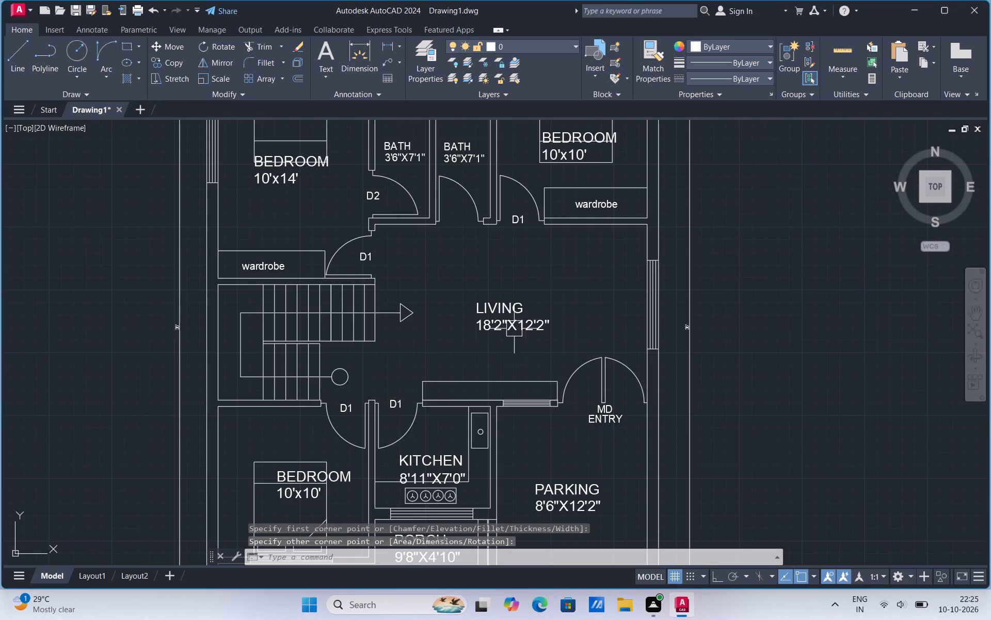
Copy the "wardrobe" label from the 10'x14' bedroom into the rectangle on the living room's south wall.
{"action": "left_click", "coordinate": [268, 266]}
{"action": "right_click", "coordinate": [268, 266]}
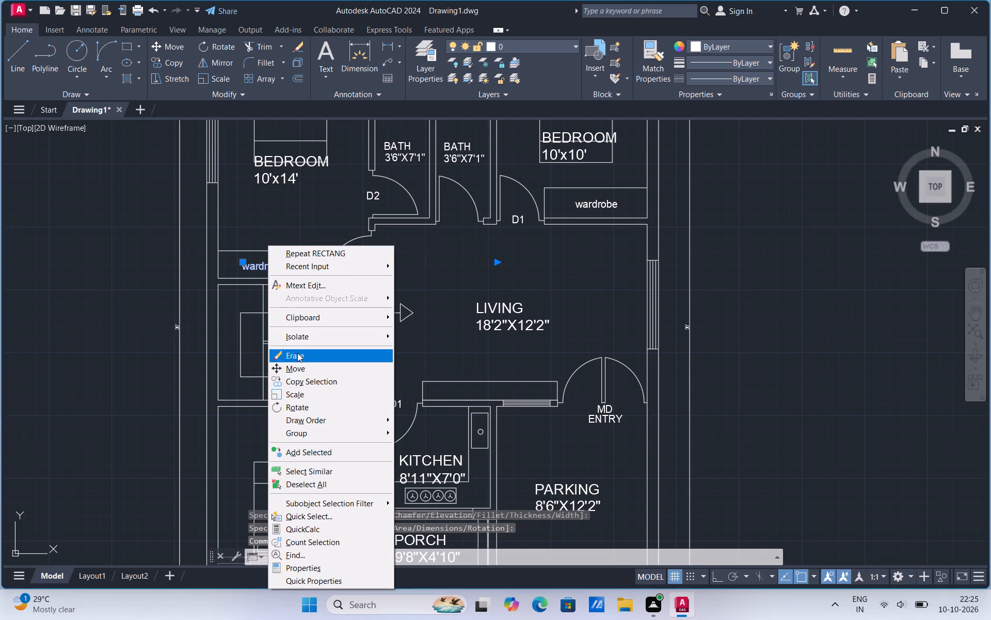
{"action": "left_click", "coordinate": [295, 379]}
{"action": "left_click", "coordinate": [274, 264]}
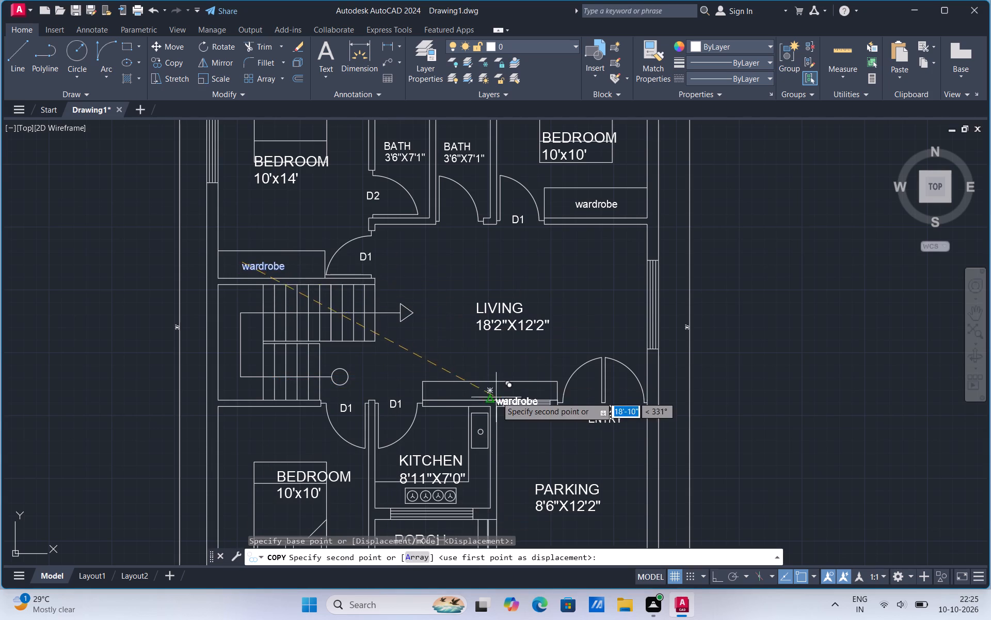
{"action": "scroll", "coordinate": [497, 396], "scroll_direction": "up", "scroll_amount": 3}
{"action": "left_click", "coordinate": [378, 360]}
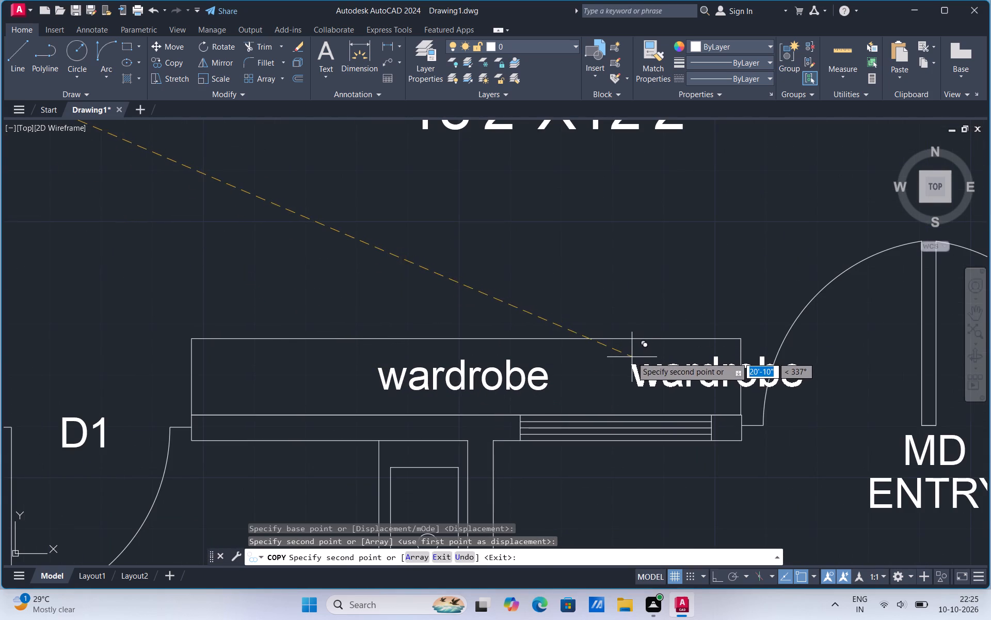
{"action": "key", "text": "Escape"}
Replace the text of the copied label on the living room's south wall with "tv unit".
{"action": "double_click", "coordinate": [535, 377]}
{"action": "left_click", "coordinate": [545, 365]}
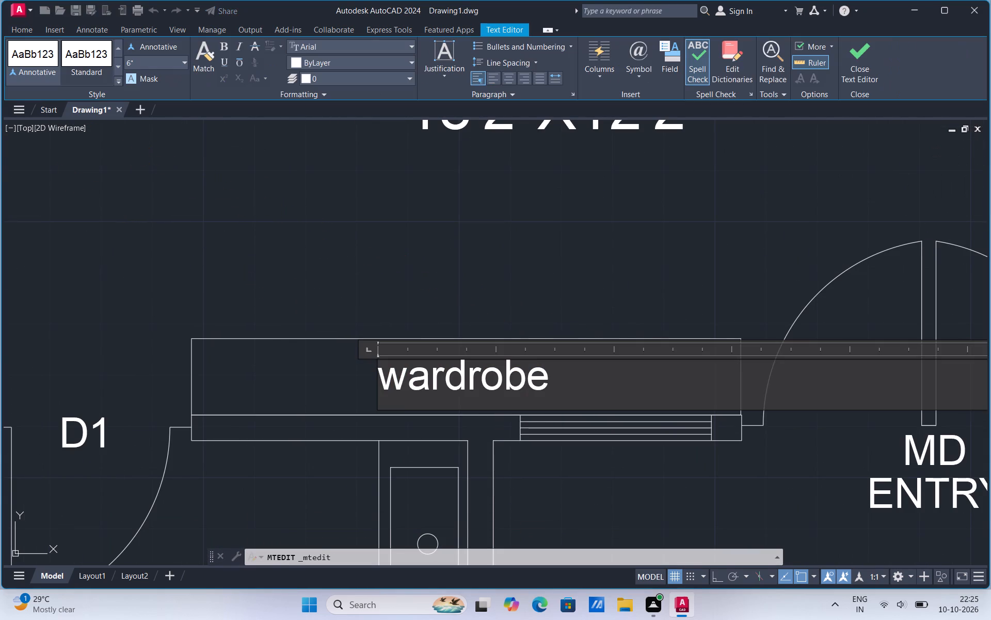
{"action": "key", "text": "BackSpace"}
{"action": "key", "text": "BackSpace"}
{"action": "key", "text": "BackSpace"}
{"action": "key", "text": "BackSpace"}
{"action": "key", "text": "BackSpace"}
{"action": "key", "text": "BackSpace"}
{"action": "key", "text": "BackSpace"}
{"action": "key", "text": "BackSpace"}
{"action": "key", "text": "BackSpace"}
{"action": "key", "text": "BackSpace"}
{"action": "key", "text": "BackSpace"}
{"action": "key", "text": "BackSpace"}
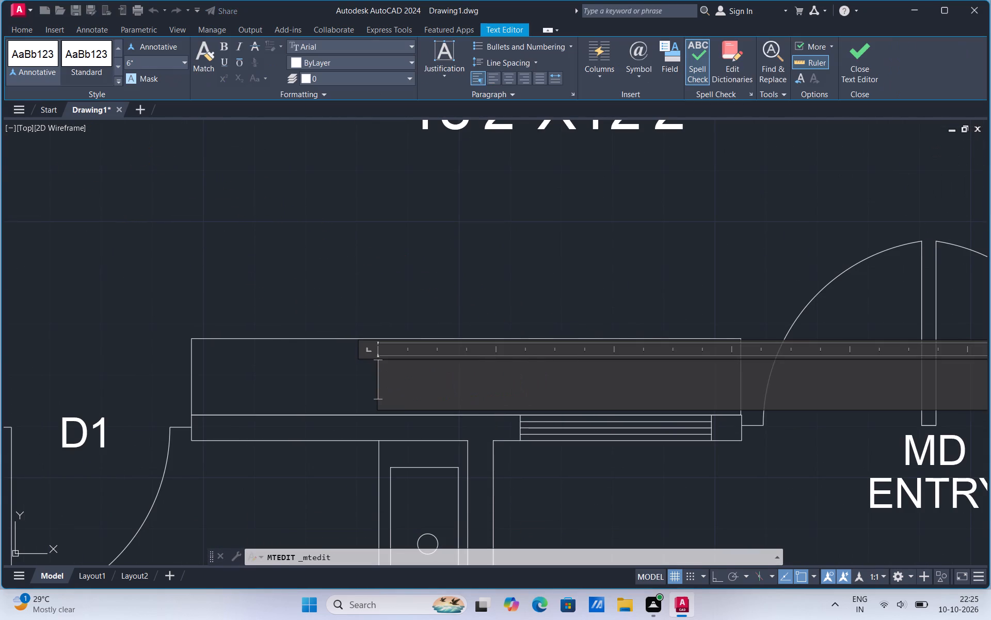
{"action": "key", "text": "t"}
{"action": "type", "text": "v u"}
{"action": "type", "text": "nit"}
{"action": "left_click", "coordinate": [535, 288]}
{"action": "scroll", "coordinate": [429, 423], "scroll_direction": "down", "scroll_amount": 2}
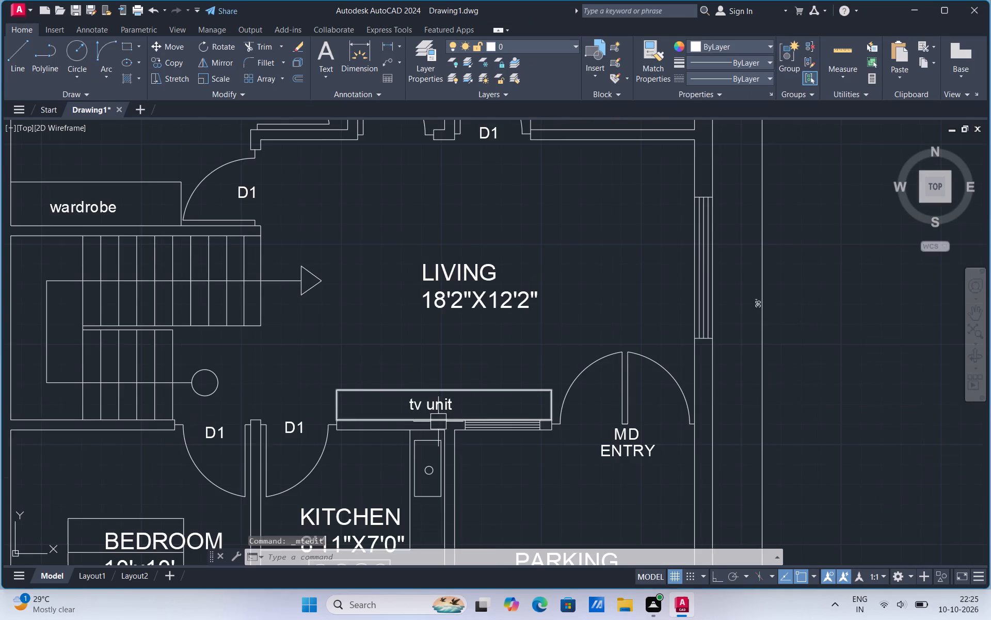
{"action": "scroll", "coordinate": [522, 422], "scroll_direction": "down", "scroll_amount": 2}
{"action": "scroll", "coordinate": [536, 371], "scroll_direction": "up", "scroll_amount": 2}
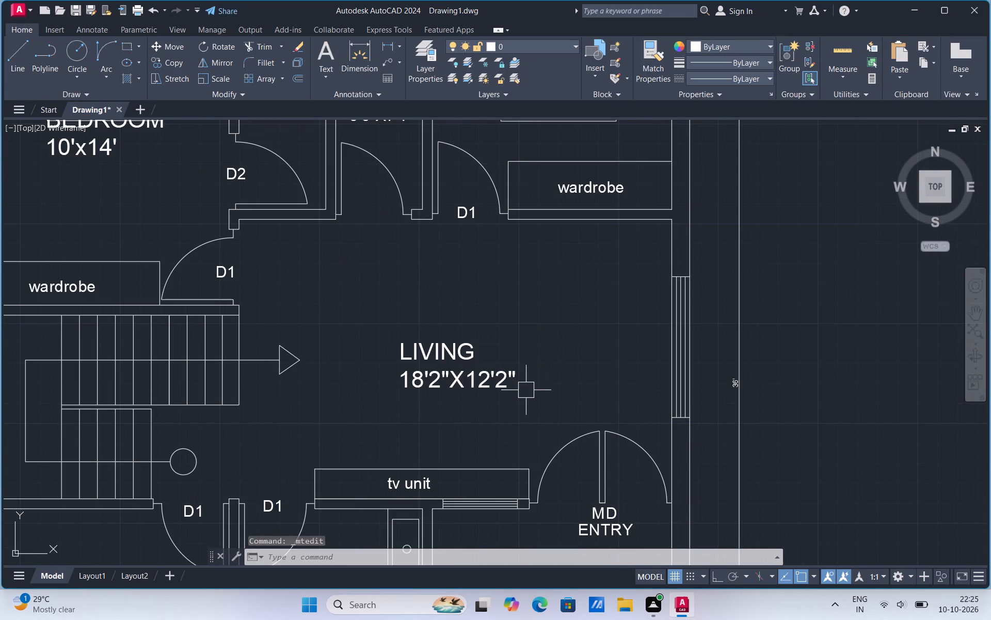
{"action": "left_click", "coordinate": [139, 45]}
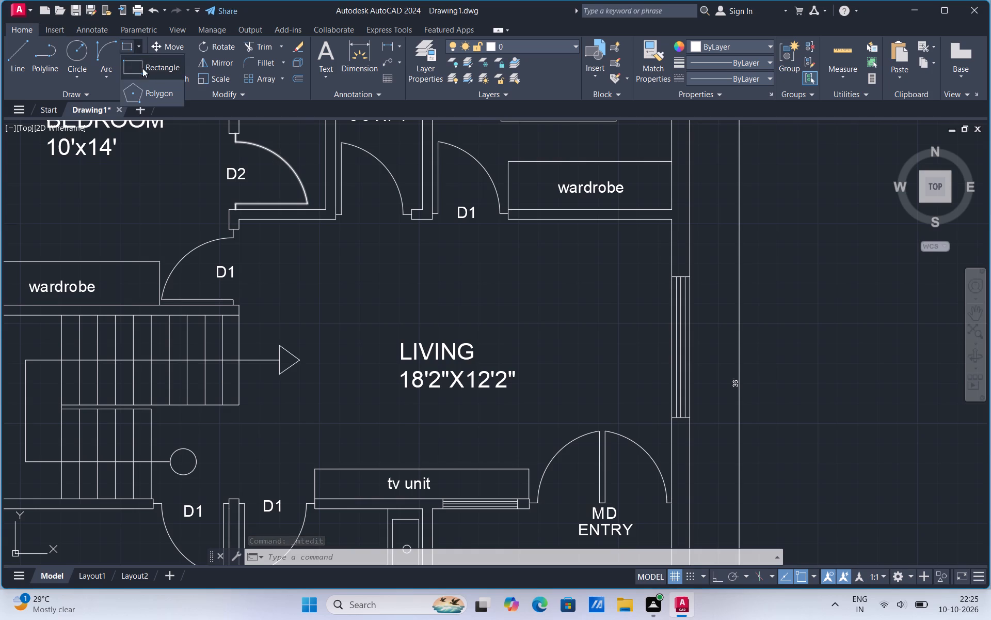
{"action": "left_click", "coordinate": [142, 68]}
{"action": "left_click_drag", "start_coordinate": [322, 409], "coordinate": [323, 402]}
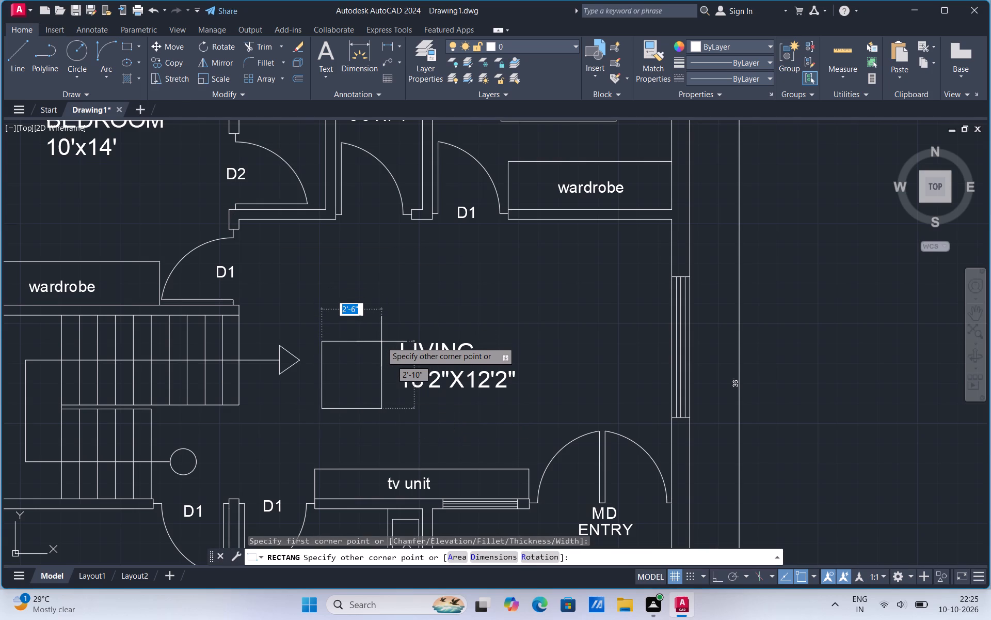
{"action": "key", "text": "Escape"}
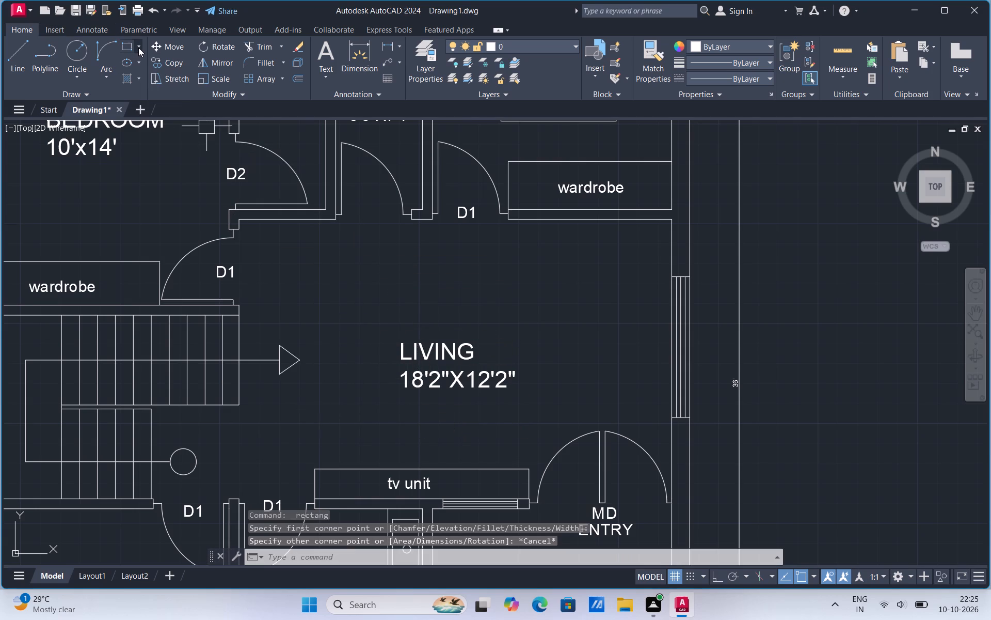
Draw two overlapping rectangles in the living room's northeast corner, one along the north wall and one about 1'-6" by 7'-9" along the east wall.
{"action": "left_click", "coordinate": [138, 48]}
{"action": "left_click", "coordinate": [139, 71]}
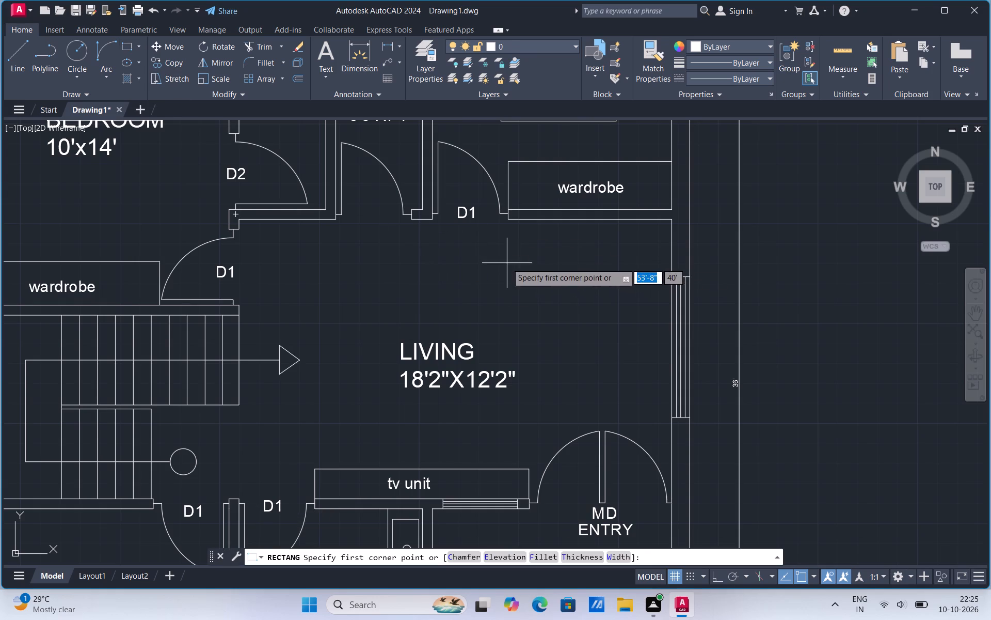
{"action": "left_click", "coordinate": [507, 263]}
{"action": "left_click", "coordinate": [662, 227]}
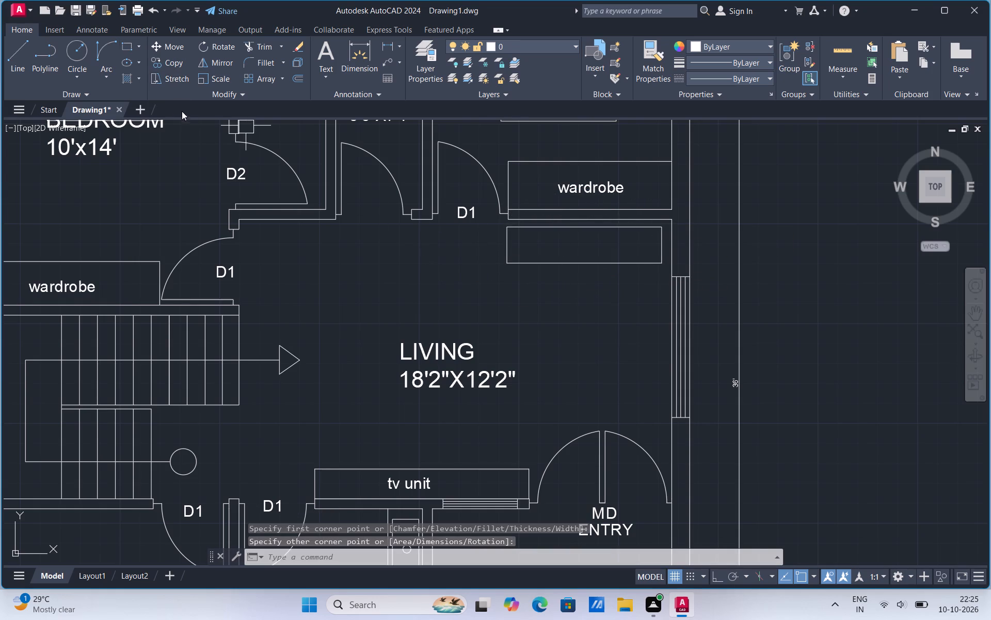
{"action": "left_click", "coordinate": [136, 45]}
{"action": "left_click", "coordinate": [133, 59]}
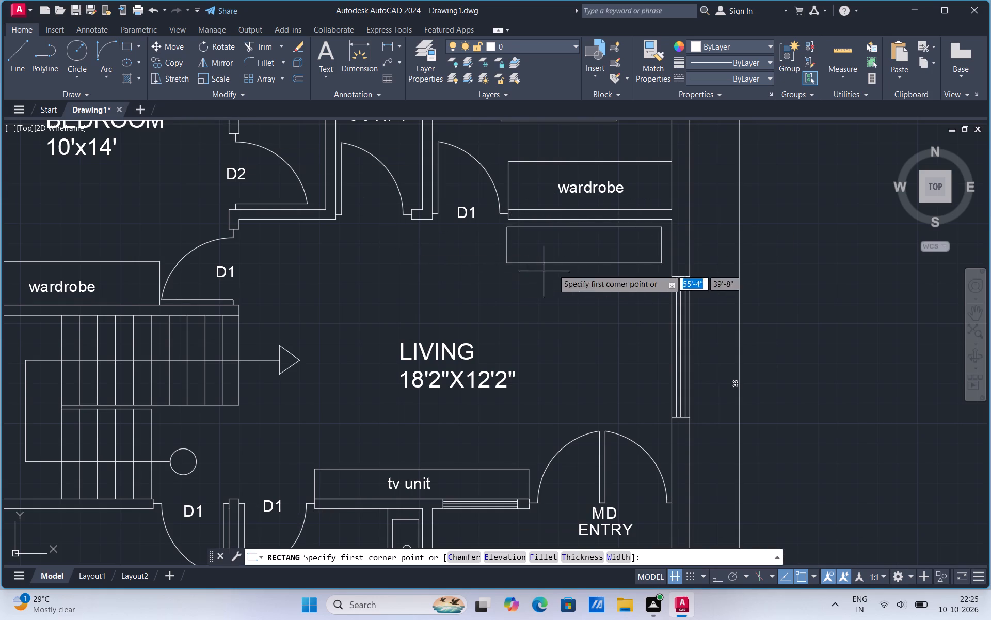
{"action": "left_click", "coordinate": [663, 225]}
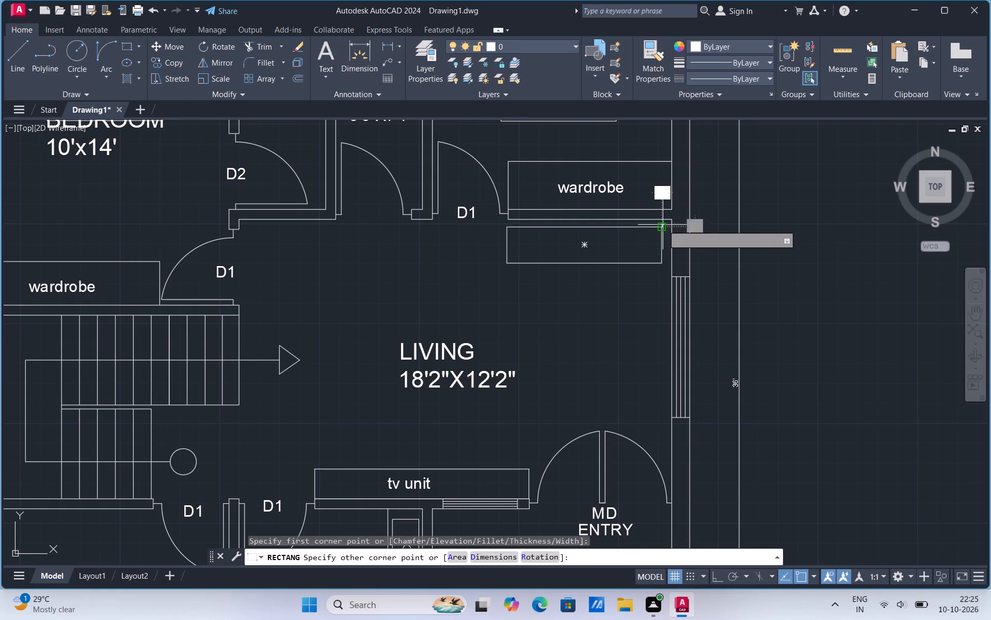
{"action": "left_click", "coordinate": [627, 409]}
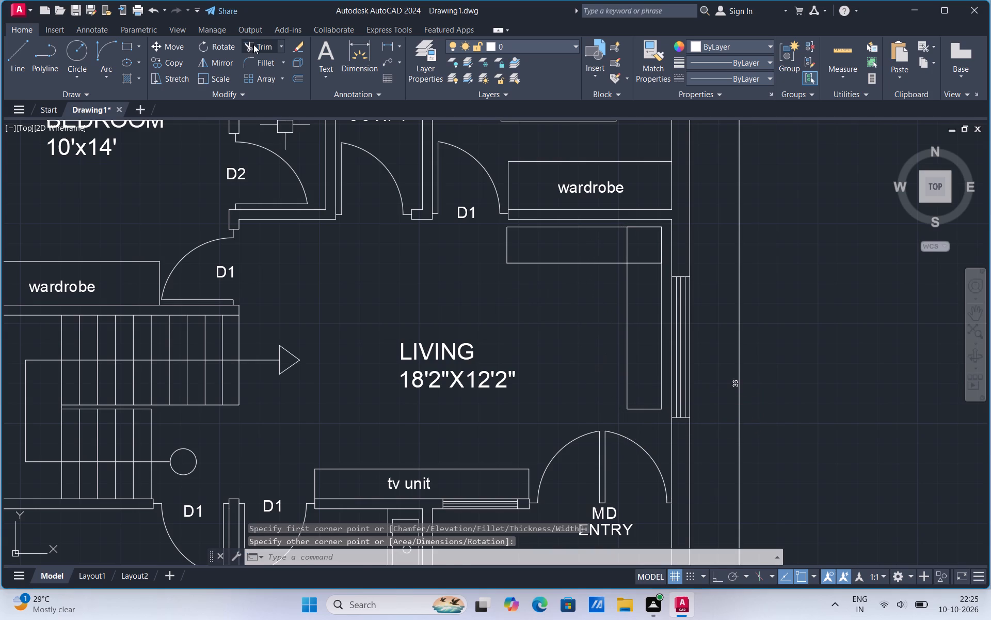
Trim the inner edges where the two northeast corner rectangles overlap, leaving a single L-shaped sofa outline.
{"action": "left_click", "coordinate": [254, 44]}
{"action": "left_click", "coordinate": [629, 245]}
{"action": "left_click", "coordinate": [634, 258]}
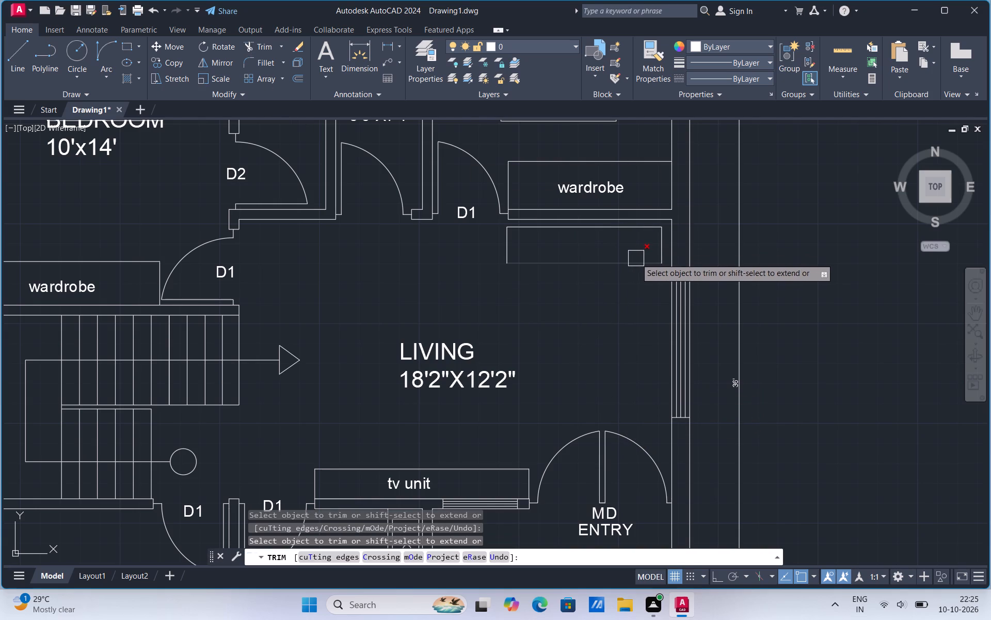
{"action": "key", "text": "ctrl+z"}
{"action": "left_click", "coordinate": [644, 259]}
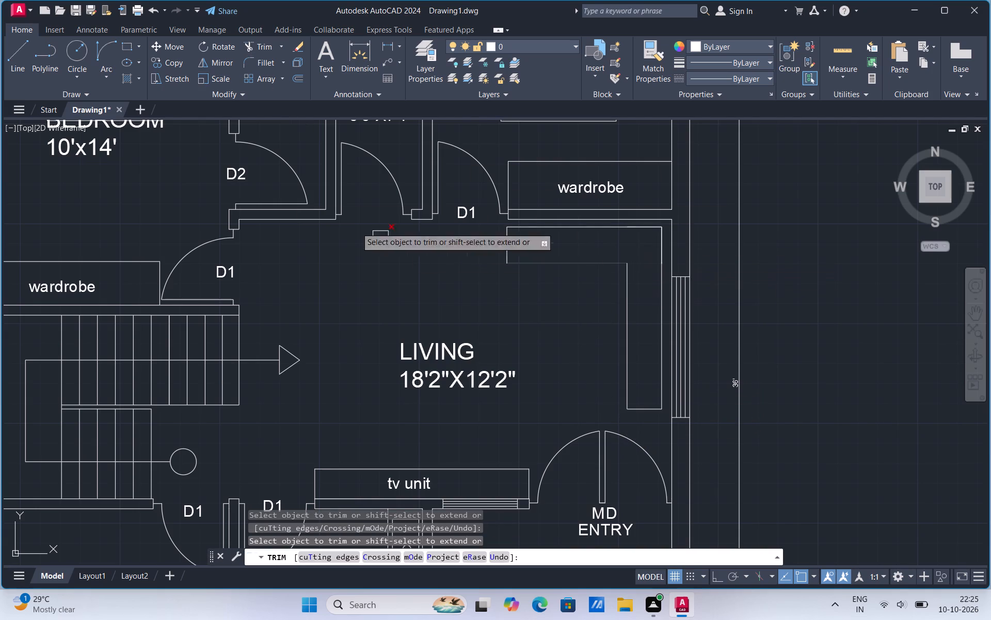
Draw a small upright rectangle as a table in the living room, just west of the L-shape's east arm.
{"action": "left_click", "coordinate": [138, 47]}
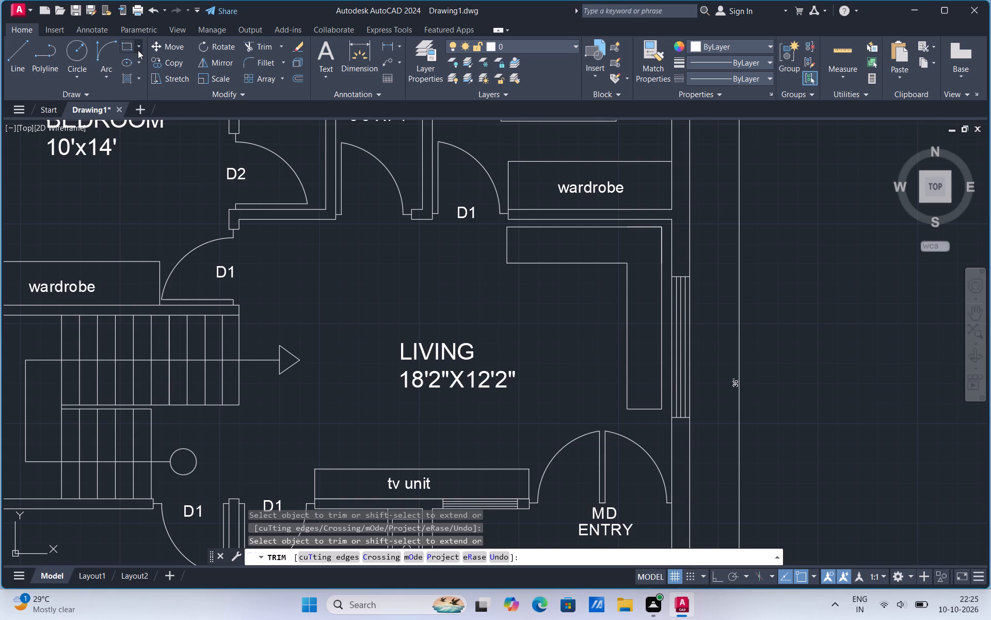
{"action": "left_click", "coordinate": [134, 61]}
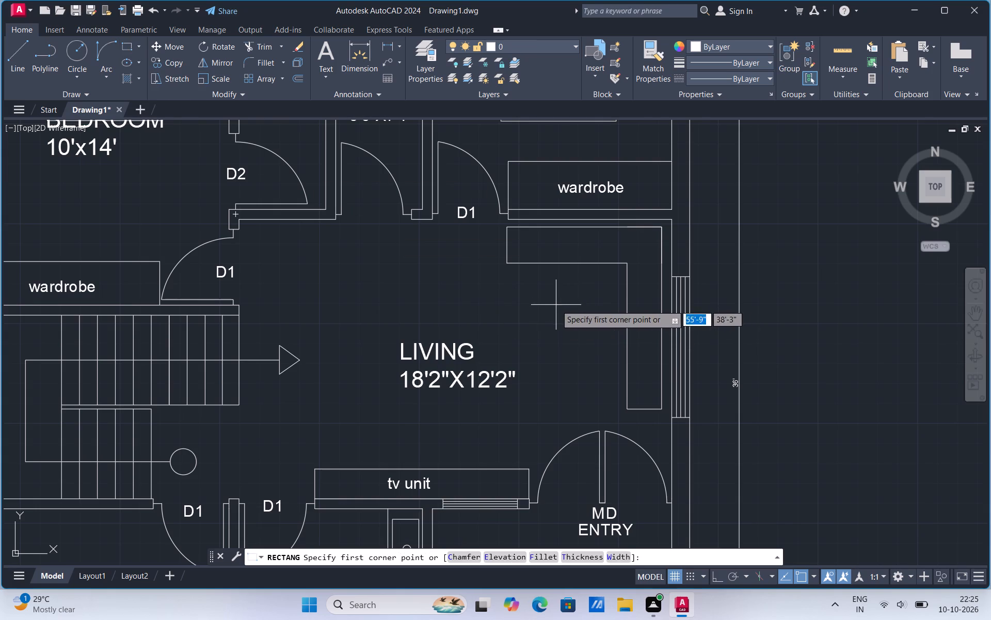
{"action": "left_click", "coordinate": [556, 305]}
{"action": "left_click", "coordinate": [594, 370]}
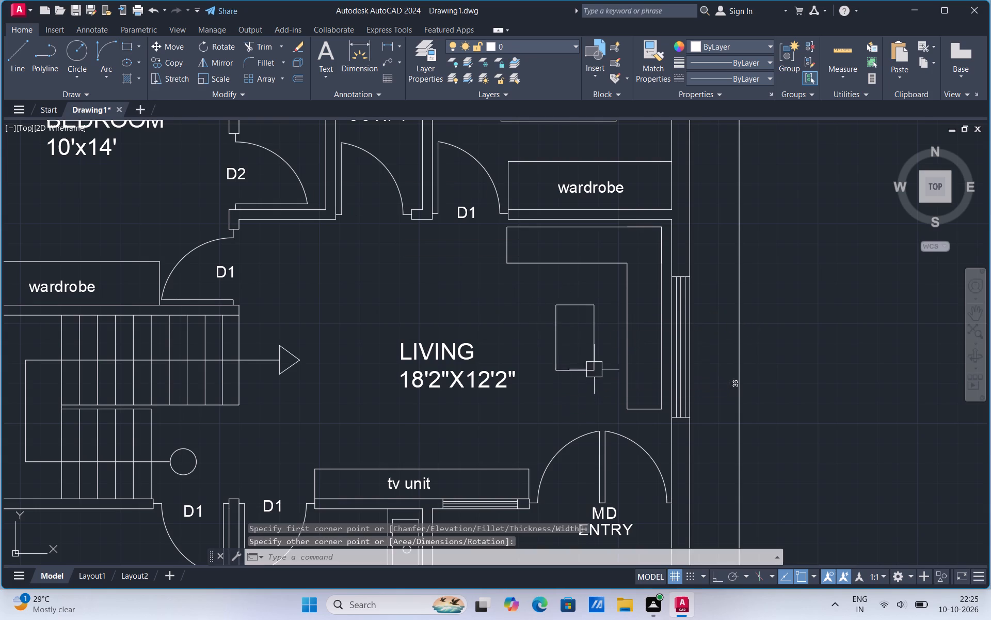
Draw a rectangle about 2'-5" by 5'-1" in the living room, between the staircase arrow and the LIVING label.
{"action": "scroll", "coordinate": [679, 360], "scroll_direction": "down", "scroll_amount": 2}
{"action": "scroll", "coordinate": [677, 354], "scroll_direction": "up", "scroll_amount": 2}
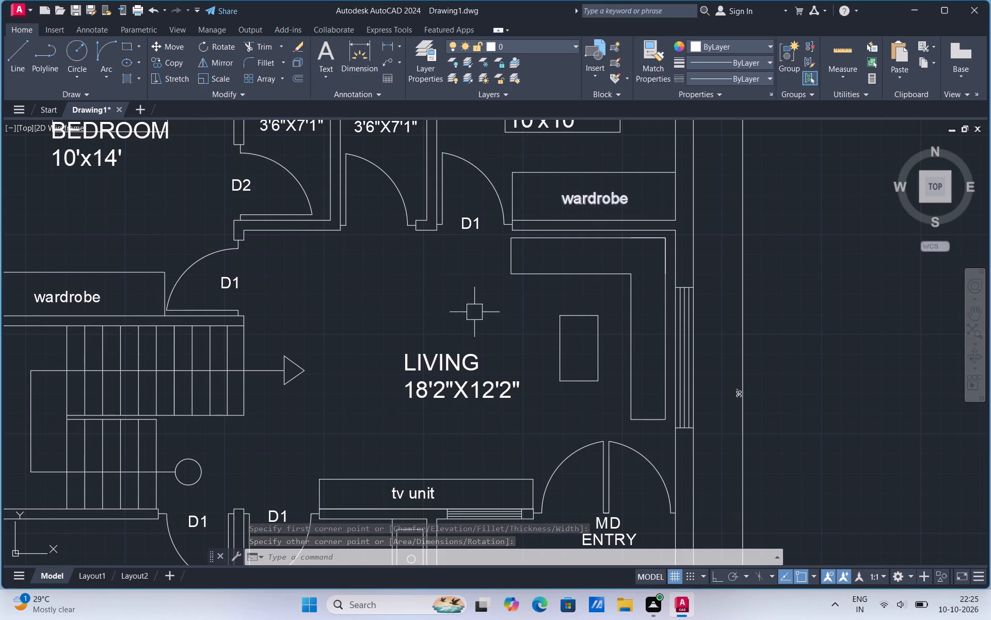
{"action": "scroll", "coordinate": [518, 327], "scroll_direction": "down", "scroll_amount": 1}
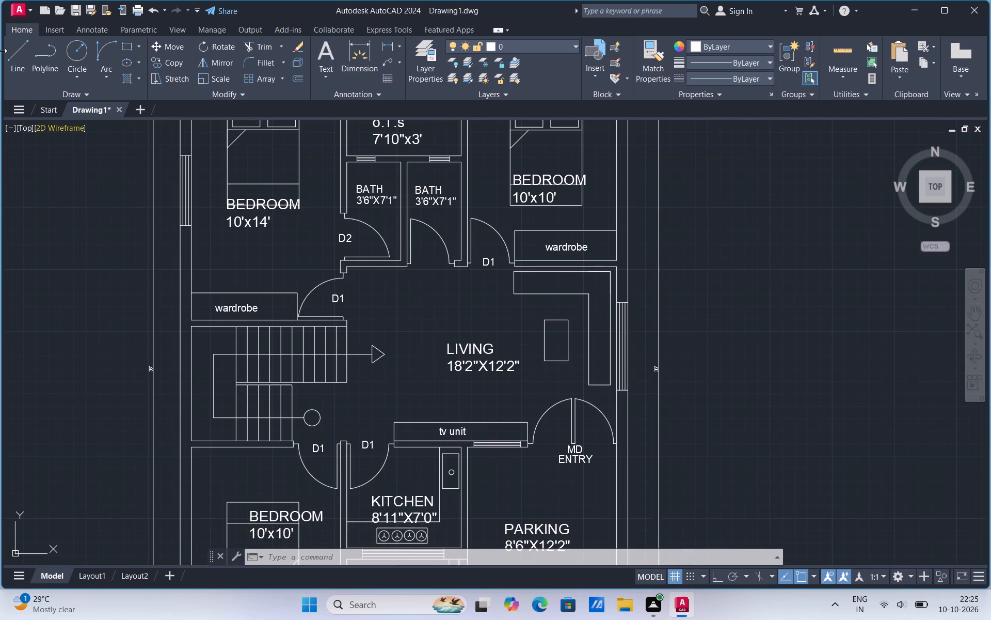
{"action": "left_click", "coordinate": [136, 45]}
{"action": "scroll", "coordinate": [406, 357], "scroll_direction": "up", "scroll_amount": 1}
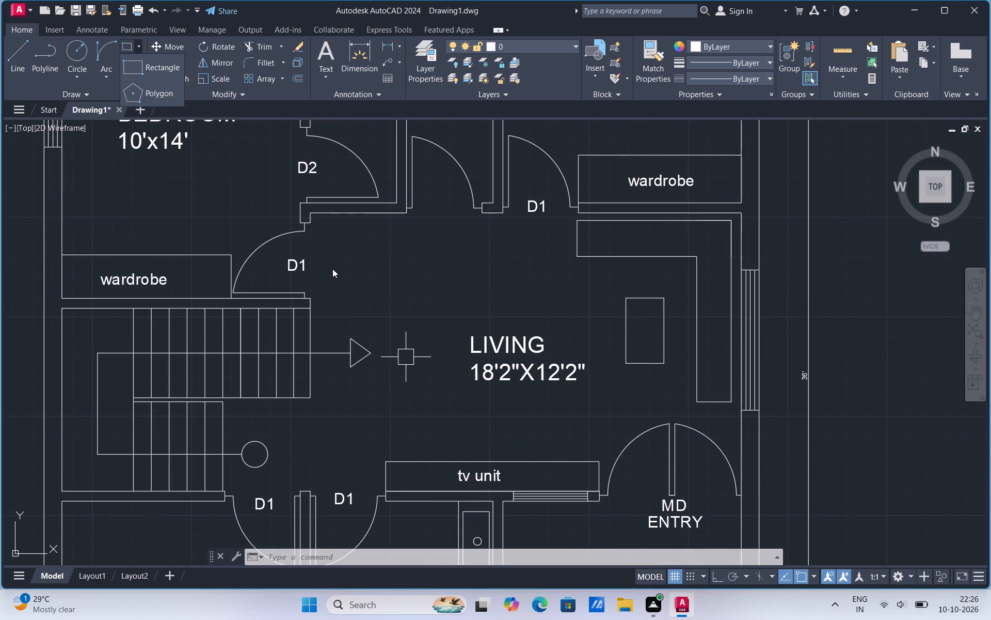
{"action": "left_click", "coordinate": [138, 65]}
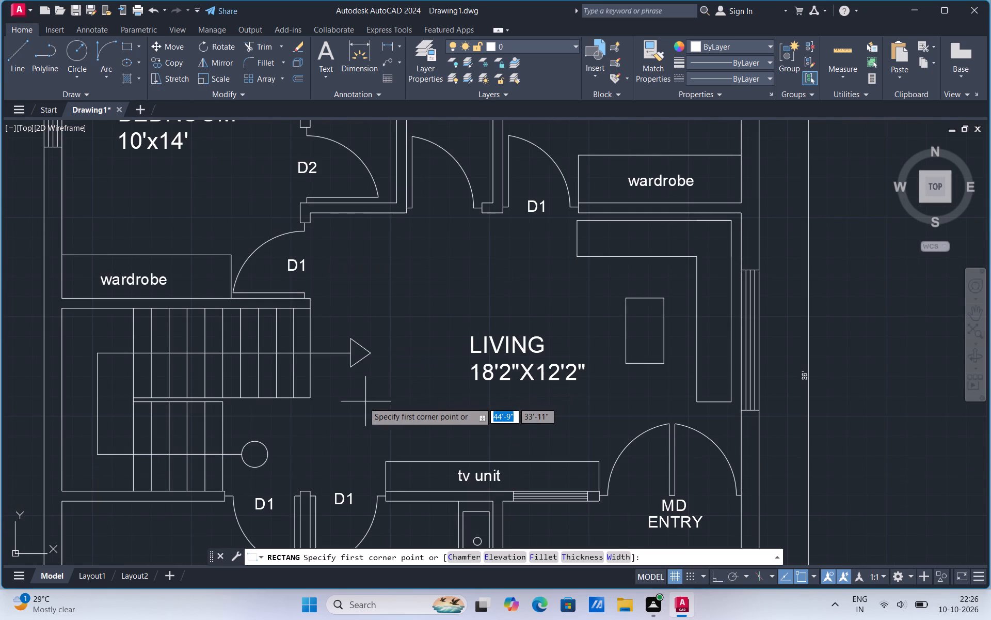
{"action": "left_click", "coordinate": [363, 402]}
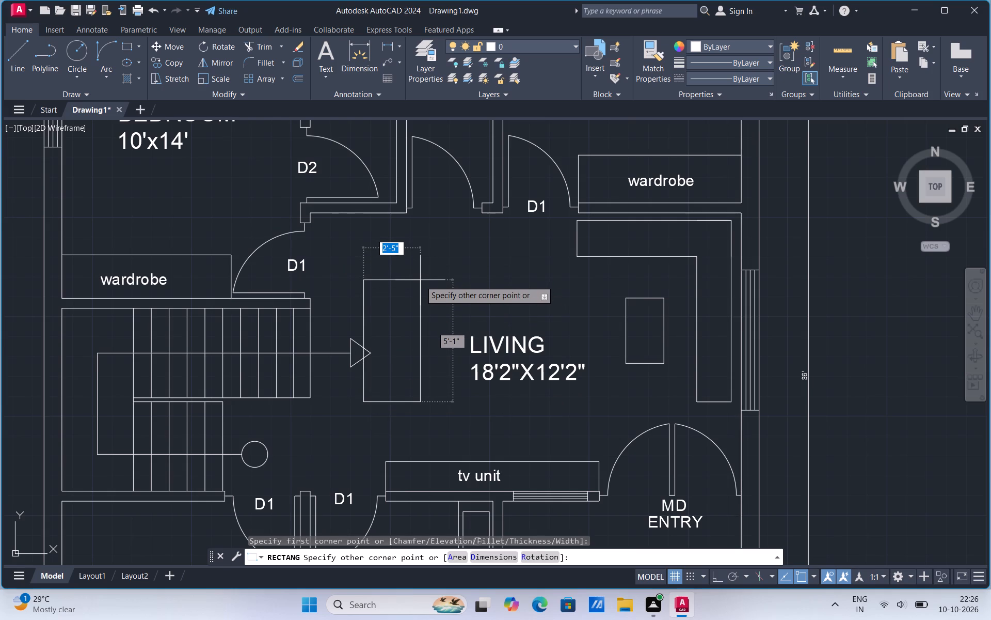
{"action": "left_click", "coordinate": [420, 281]}
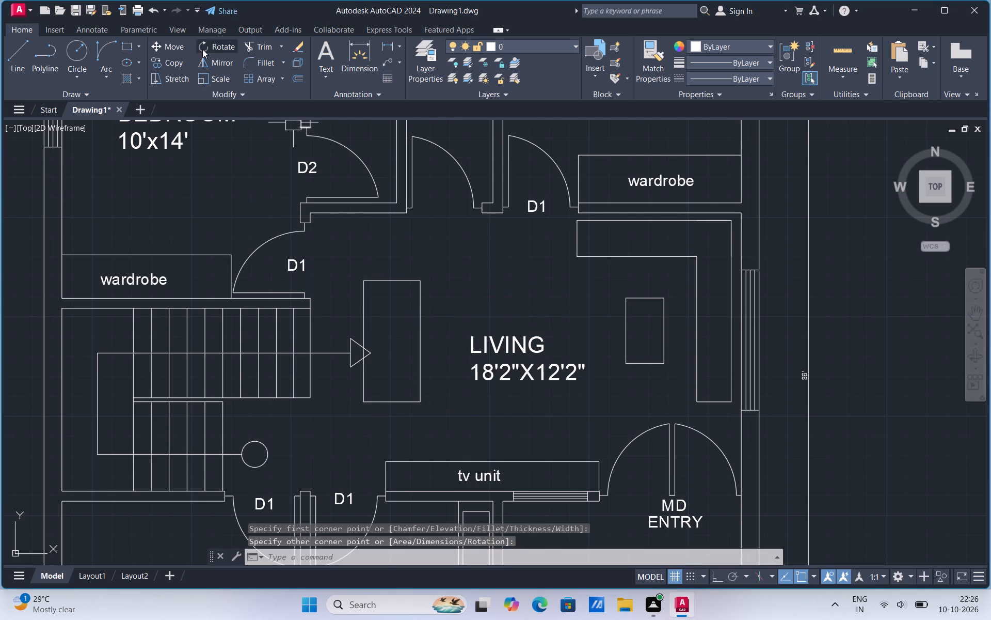
Draw a small square chair in the living room, just west of the dining table rectangle beside the staircase arrow.
{"action": "left_click", "coordinate": [135, 47]}
{"action": "left_click", "coordinate": [135, 47]}
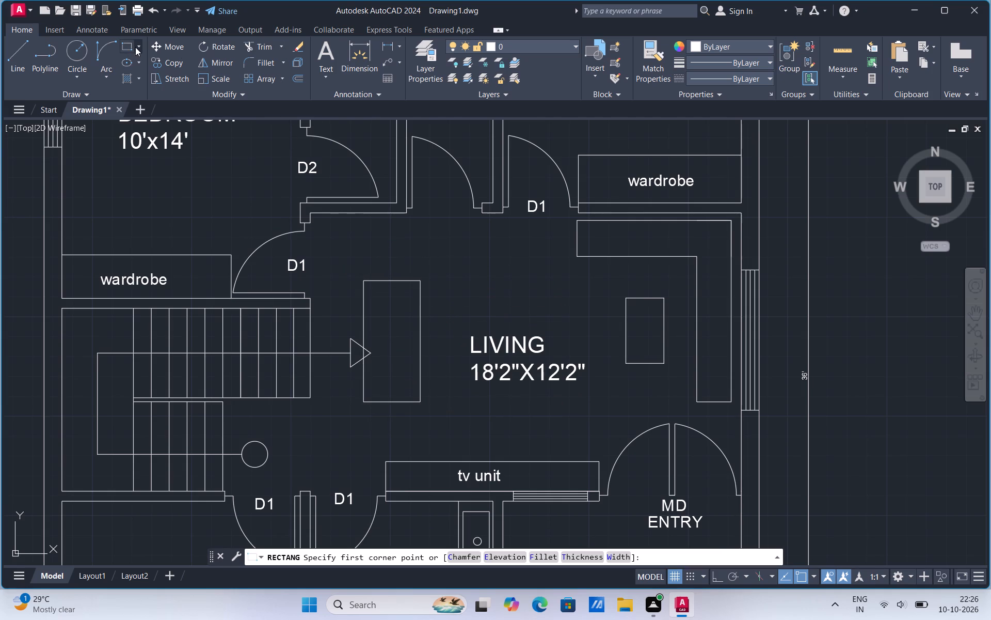
{"action": "left_click", "coordinate": [130, 61]}
{"action": "scroll", "coordinate": [322, 284], "scroll_direction": "up", "scroll_amount": 2}
{"action": "left_click", "coordinate": [346, 289]}
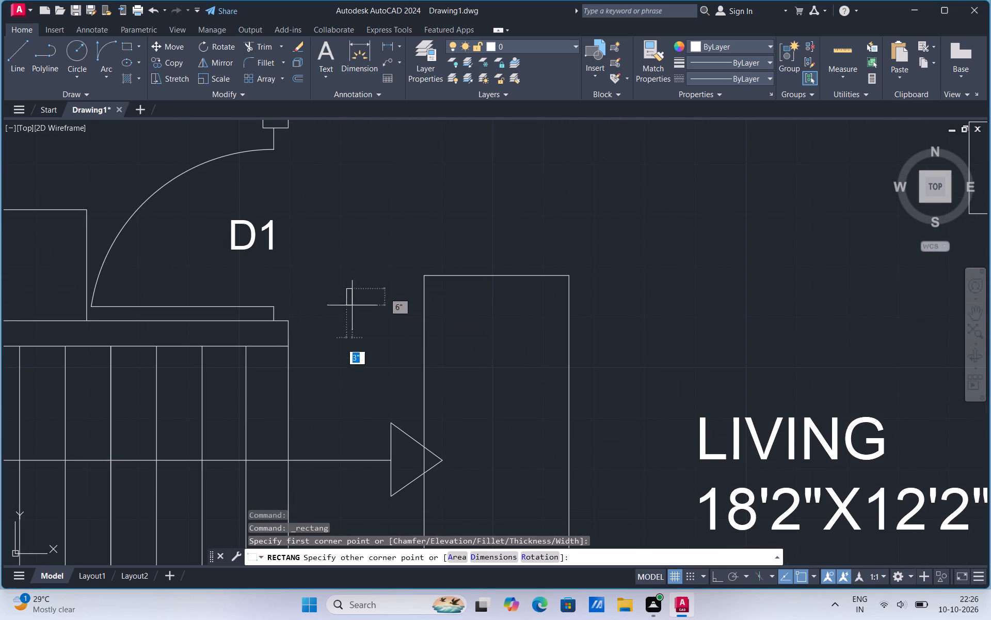
{"action": "left_click", "coordinate": [403, 347]}
{"action": "scroll", "coordinate": [407, 280], "scroll_direction": "down", "scroll_amount": 1}
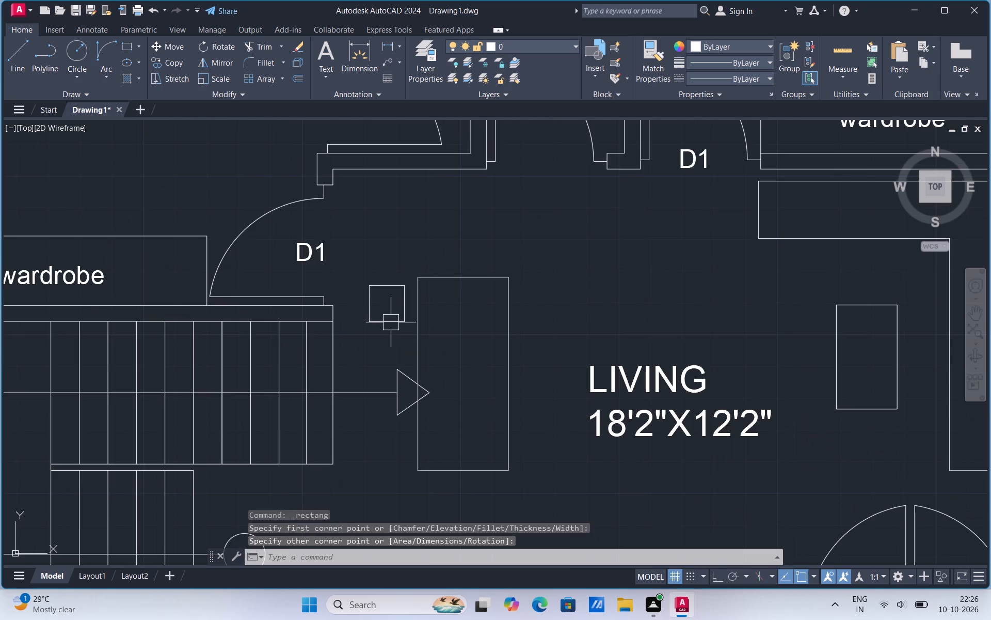
Move the small square chair to just beyond the north end of the dining table, roughly centred on its width.
{"action": "left_click", "coordinate": [391, 323]}
{"action": "right_click", "coordinate": [390, 324]}
{"action": "left_click_drag", "start_coordinate": [421, 384], "coordinate": [420, 374]}
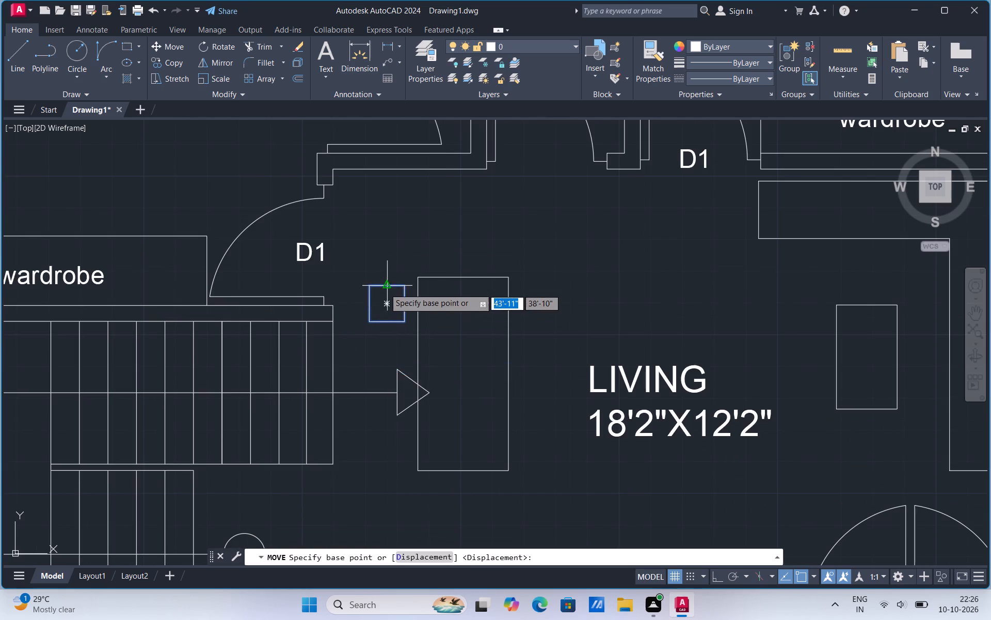
{"action": "left_click", "coordinate": [386, 287]}
{"action": "left_click", "coordinate": [459, 232]}
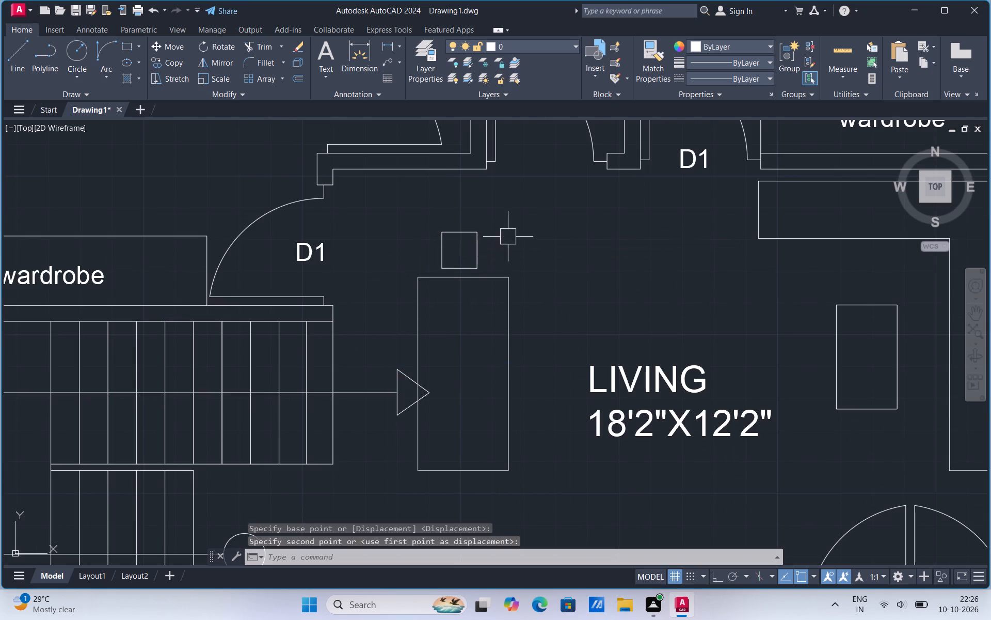
Copy the chair around the dining table: one at the south end, three along the east side and three along the west side.
{"action": "left_click", "coordinate": [471, 231]}
{"action": "right_click", "coordinate": [471, 231]}
{"action": "left_click", "coordinate": [517, 353]}
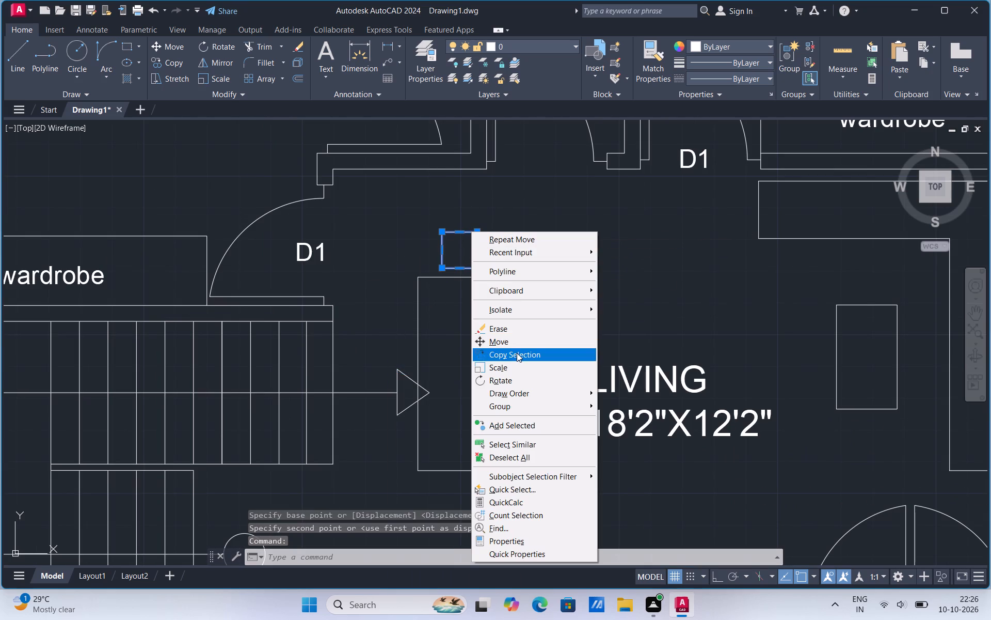
{"action": "left_click", "coordinate": [479, 257]}
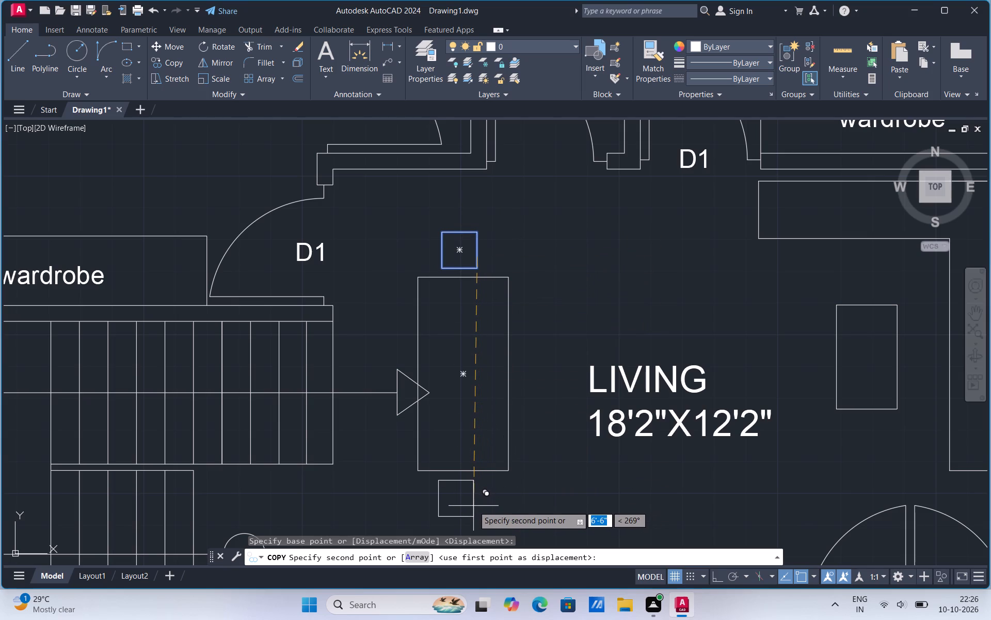
{"action": "left_click", "coordinate": [473, 506]}
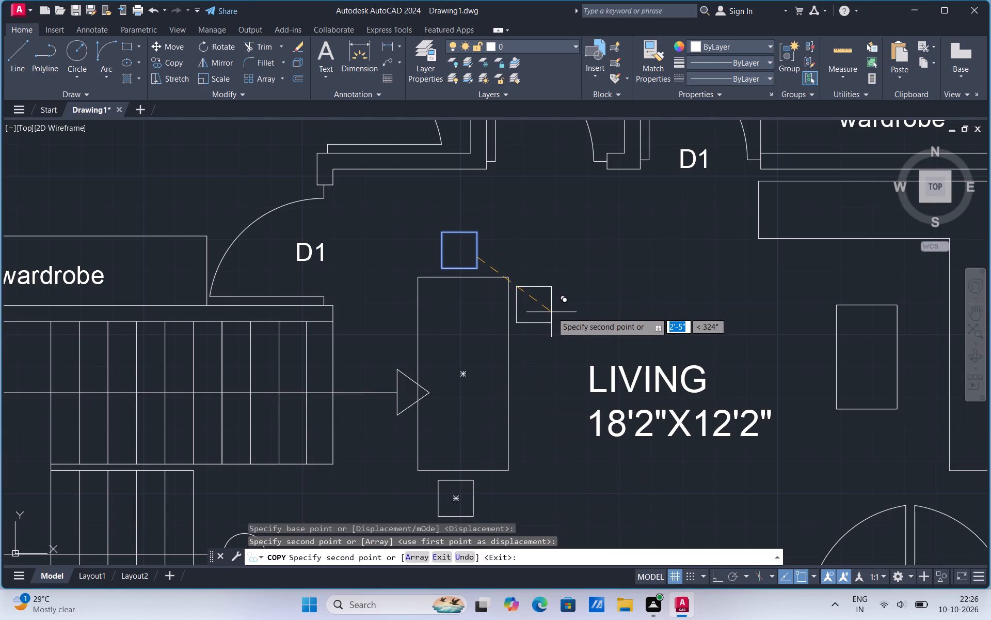
{"action": "left_click", "coordinate": [553, 313]}
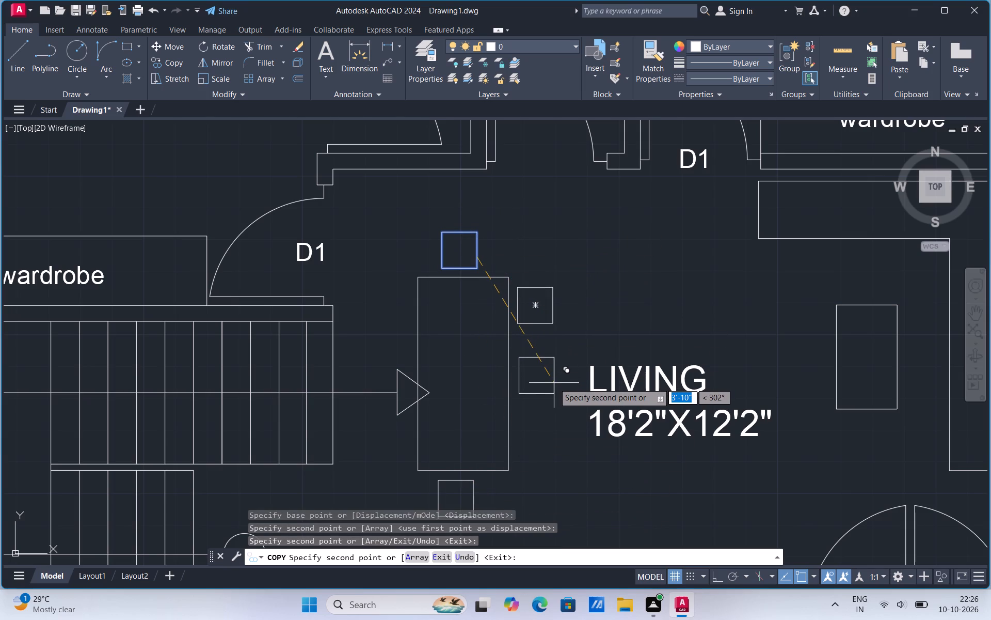
{"action": "left_click", "coordinate": [554, 383]}
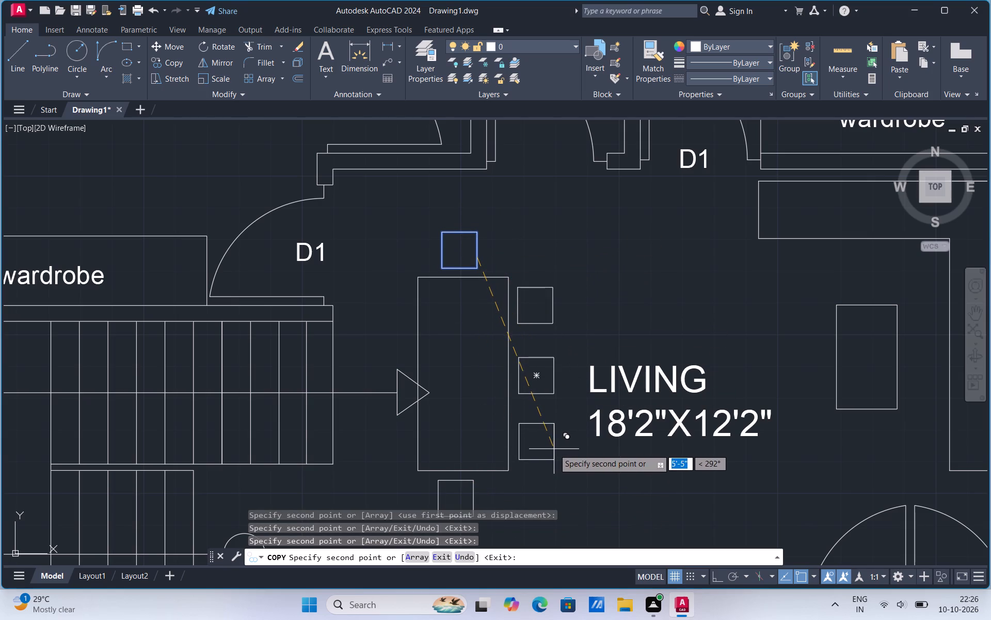
{"action": "left_click", "coordinate": [554, 449]}
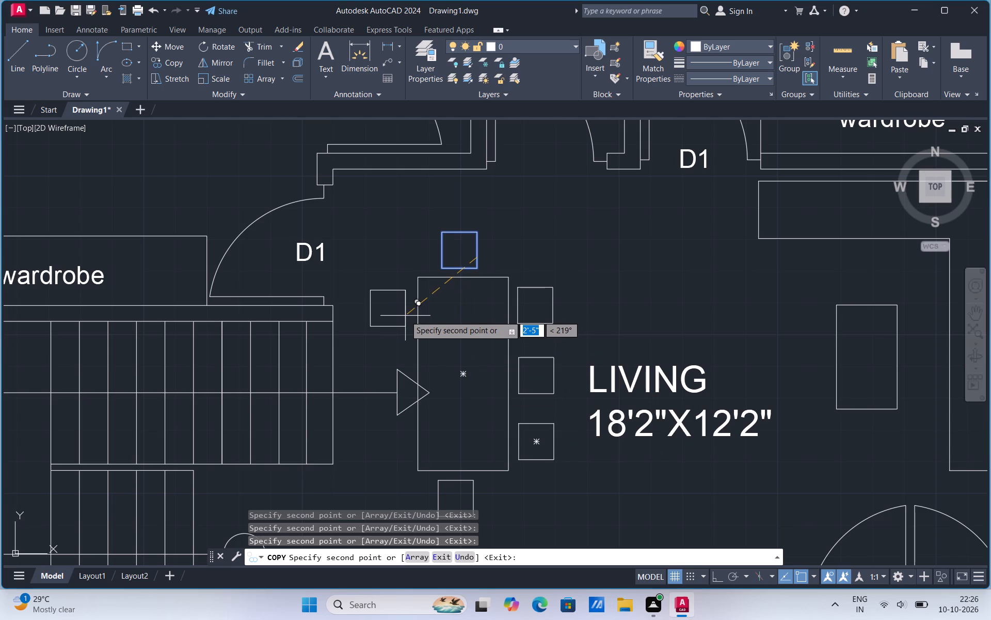
{"action": "left_click", "coordinate": [409, 316]}
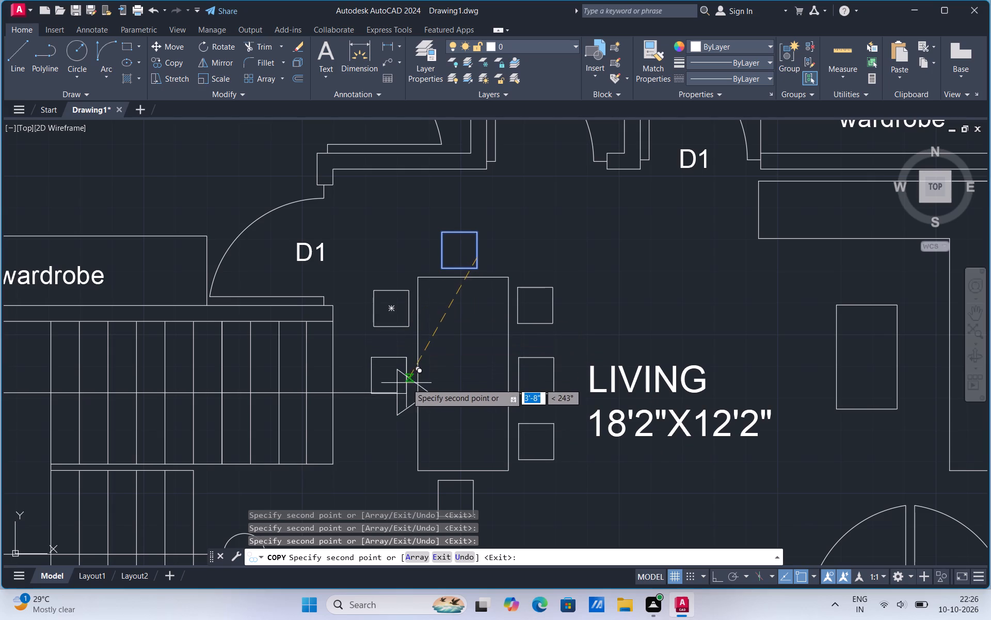
{"action": "left_click", "coordinate": [408, 387]}
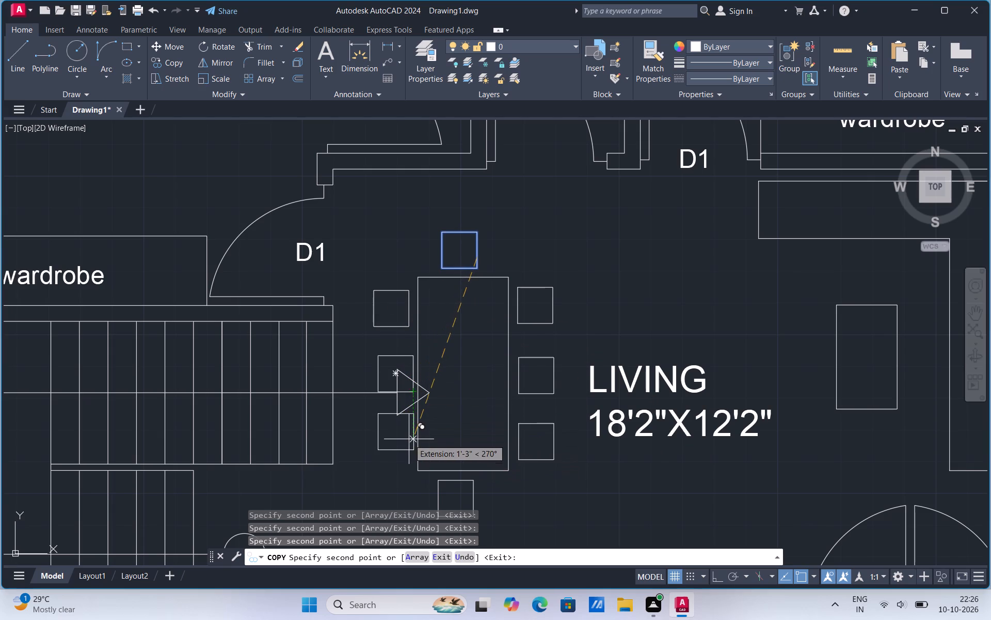
{"action": "left_click", "coordinate": [408, 443]}
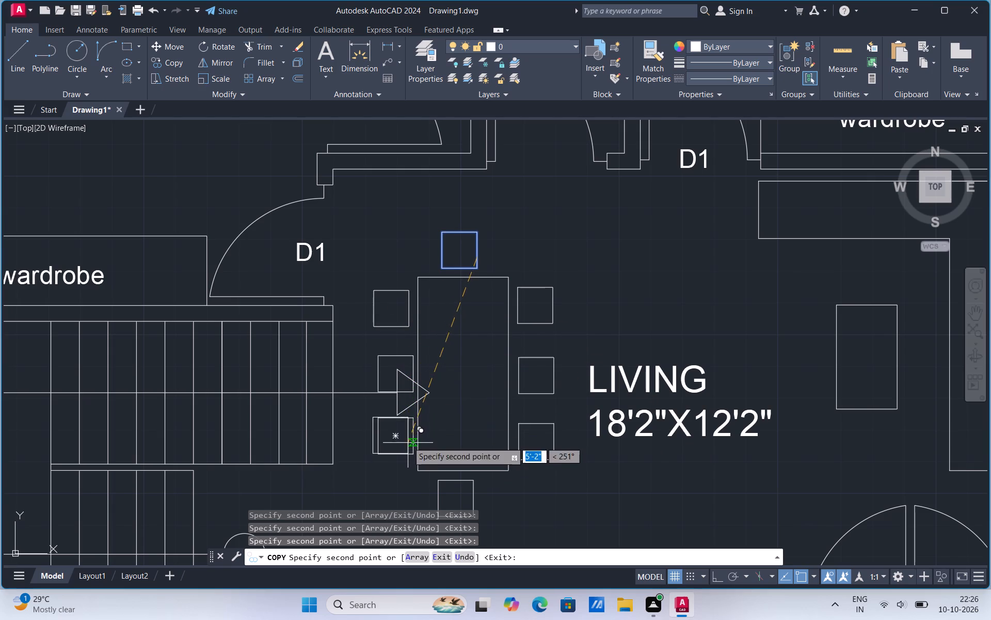
{"action": "scroll", "coordinate": [510, 399], "scroll_direction": "down", "scroll_amount": 2}
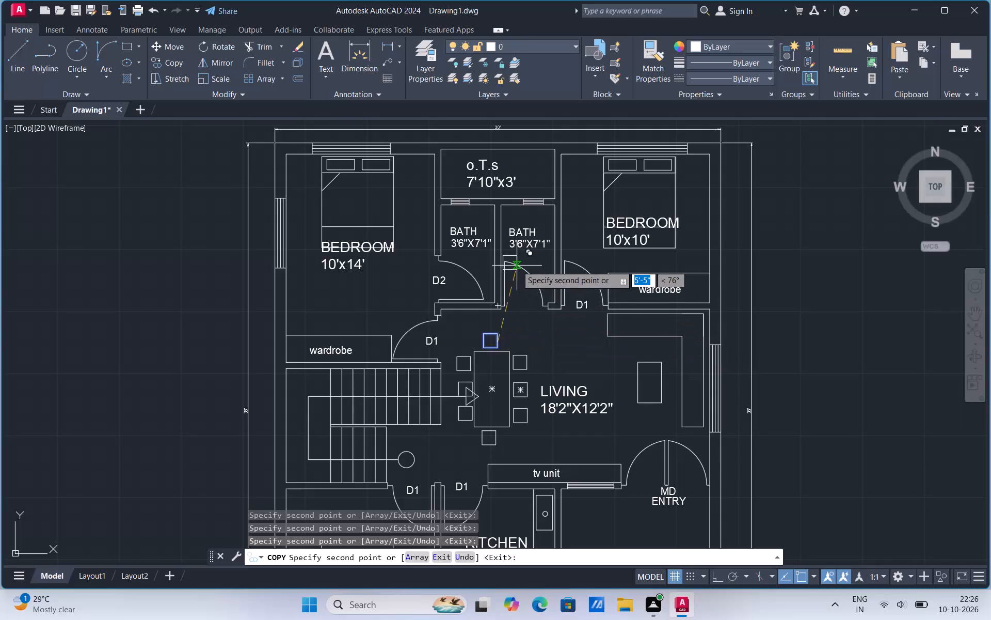
{"action": "key", "text": "Escape"}
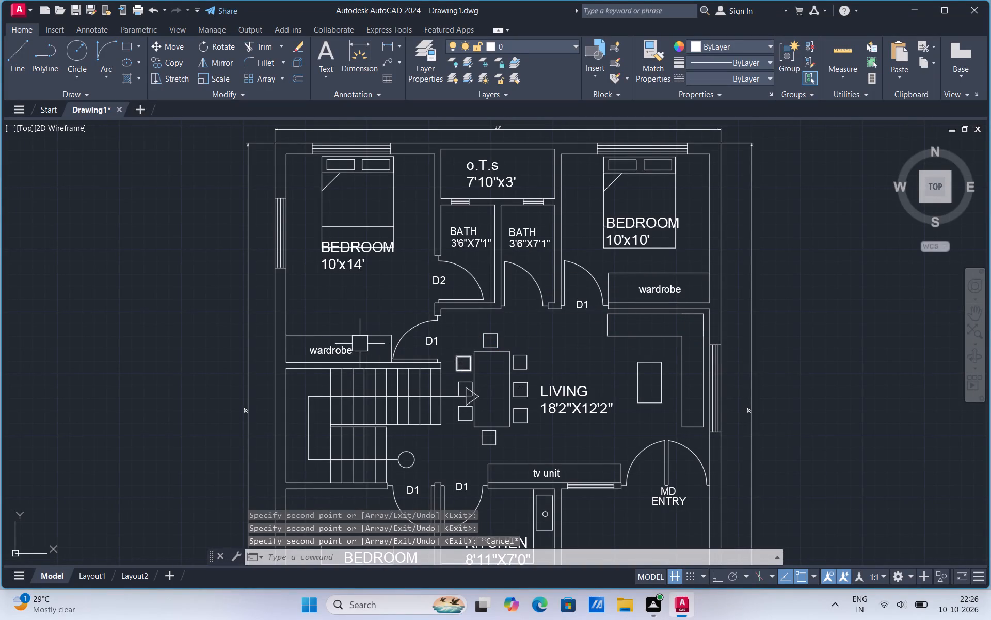
Copy the wardrobe label of the 10'x14' bedroom to the empty floor area just north of that wardrobe.
{"action": "left_click", "coordinate": [349, 348]}
{"action": "right_click", "coordinate": [349, 348]}
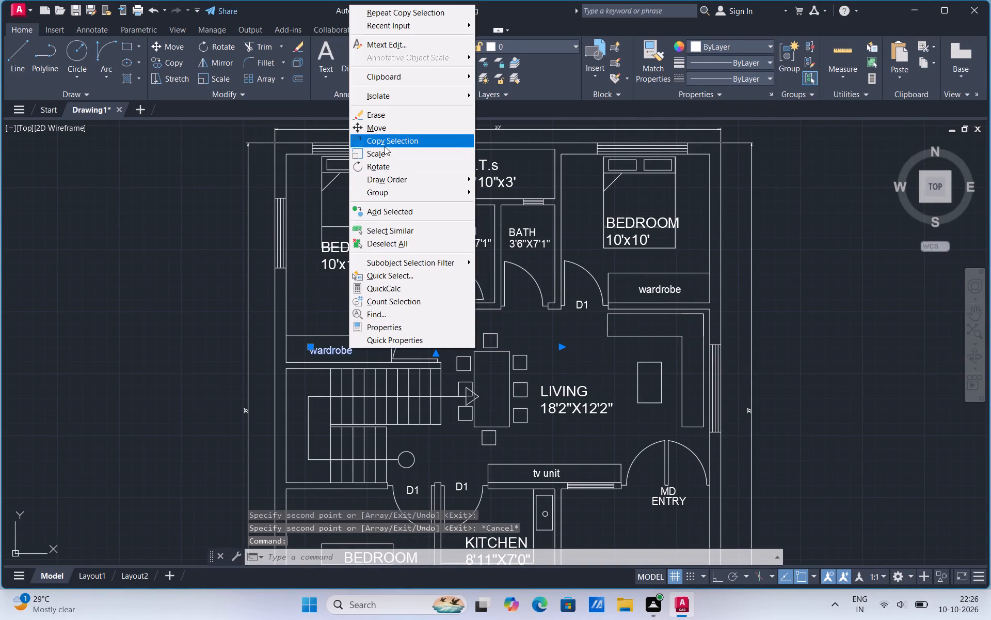
{"action": "left_click", "coordinate": [385, 146]}
{"action": "scroll", "coordinate": [347, 321], "scroll_direction": "up", "scroll_amount": 2}
{"action": "left_click_drag", "start_coordinate": [318, 396], "coordinate": [317, 388]}
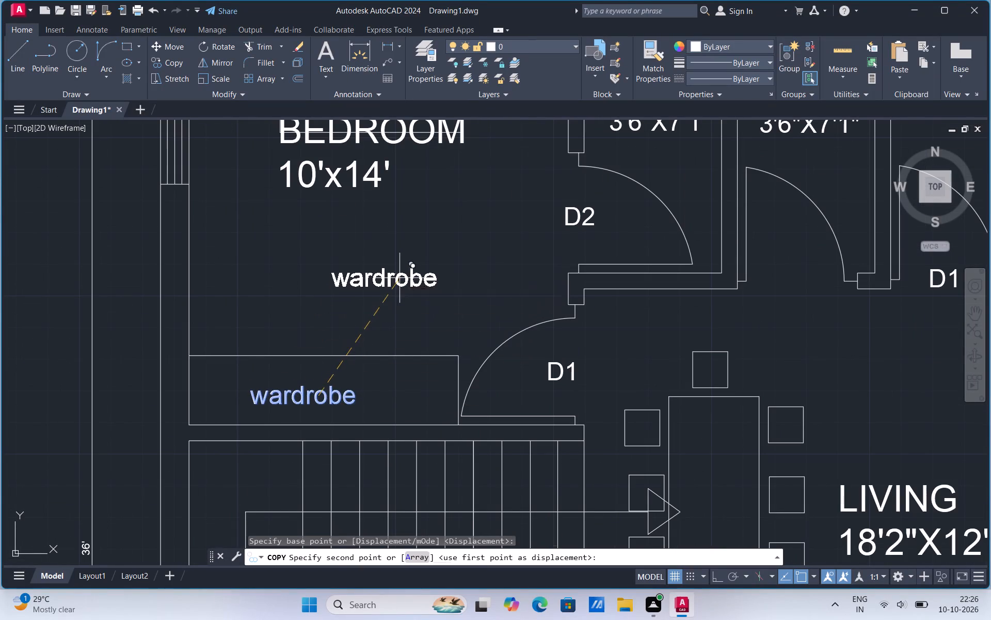
{"action": "left_click", "coordinate": [399, 278]}
{"action": "key", "text": "Escape"}
Change the text of the copied wardrobe label to "dinning room".
{"action": "double_click", "coordinate": [404, 263]}
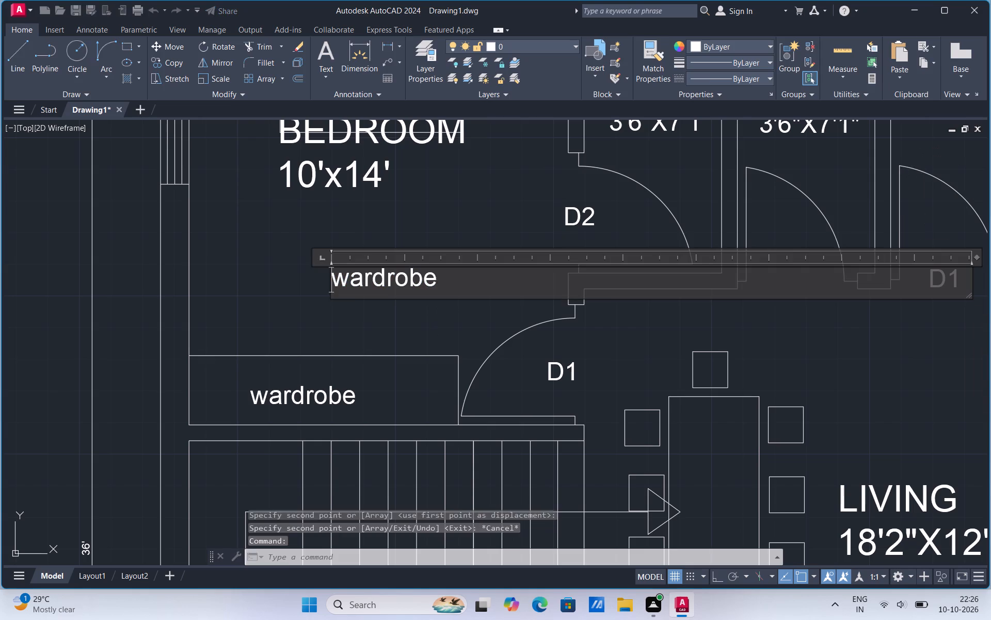
{"action": "left_click", "coordinate": [442, 285]}
{"action": "key", "text": "BackSpace"}
{"action": "key", "text": "BackSpace"}
{"action": "key", "text": "BackSpace"}
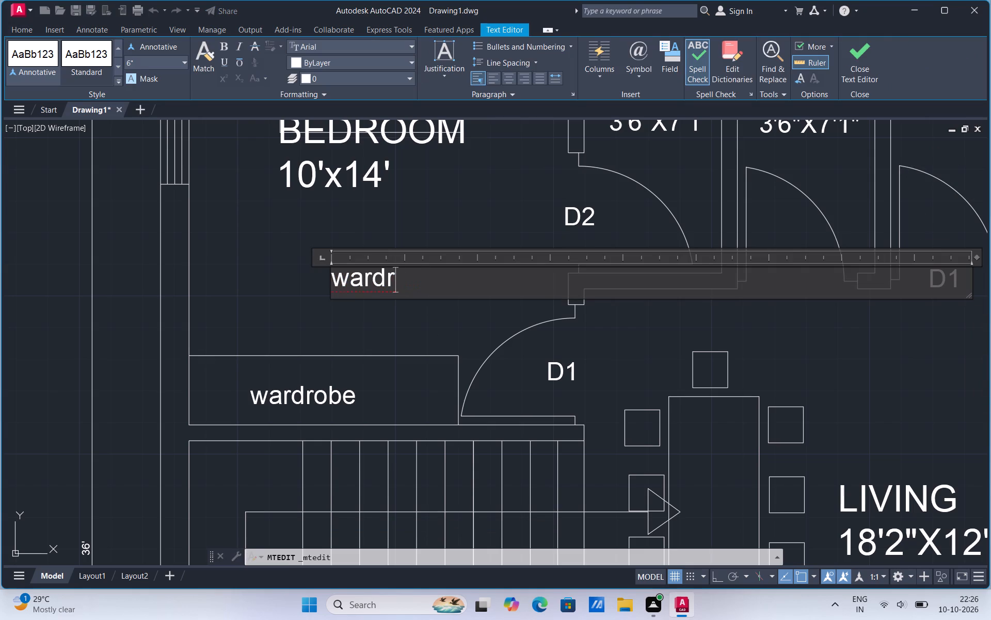
{"action": "key", "text": "BackSpace"}
{"action": "key", "text": "BackSpace"}
{"action": "key", "text": "BackSpace"}
{"action": "key", "text": "BackSpace"}
{"action": "key", "text": "BackSpace"}
{"action": "type", "text": "dinning room"}
{"action": "left_click", "coordinate": [441, 225]}
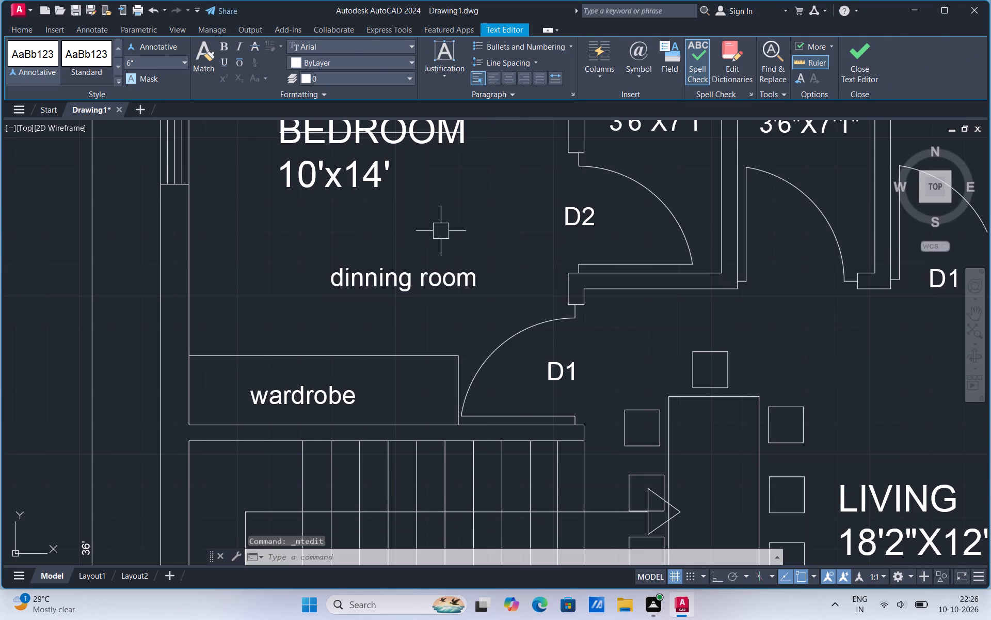
Rotate the "dinning room" label to 270° with Ortho on, so that it reads vertically.
{"action": "left_click", "coordinate": [423, 287]}
{"action": "right_click", "coordinate": [423, 287]}
{"action": "left_click", "coordinate": [469, 409]}
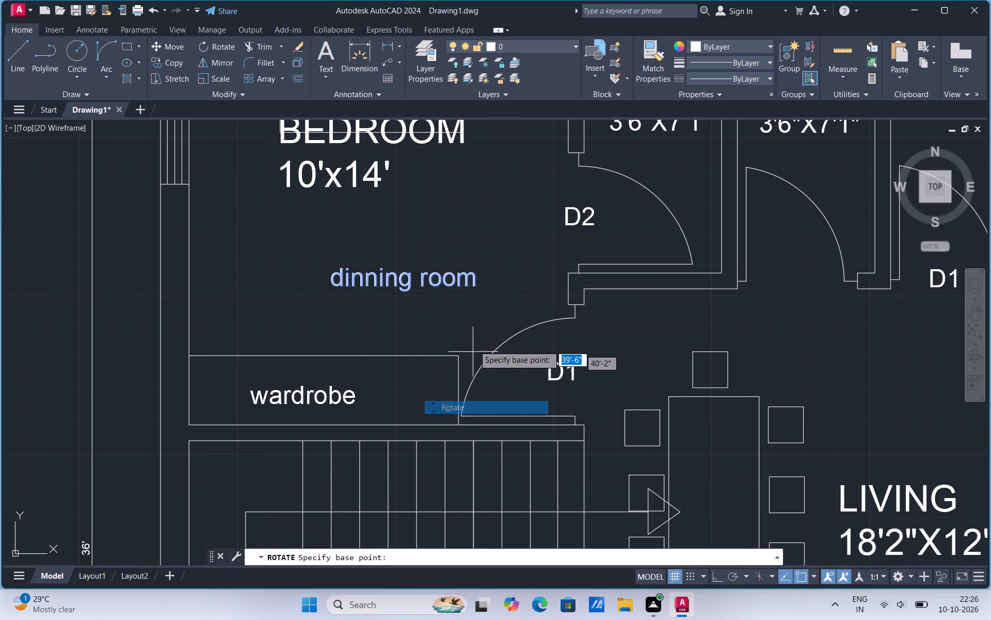
{"action": "left_click", "coordinate": [472, 289]}
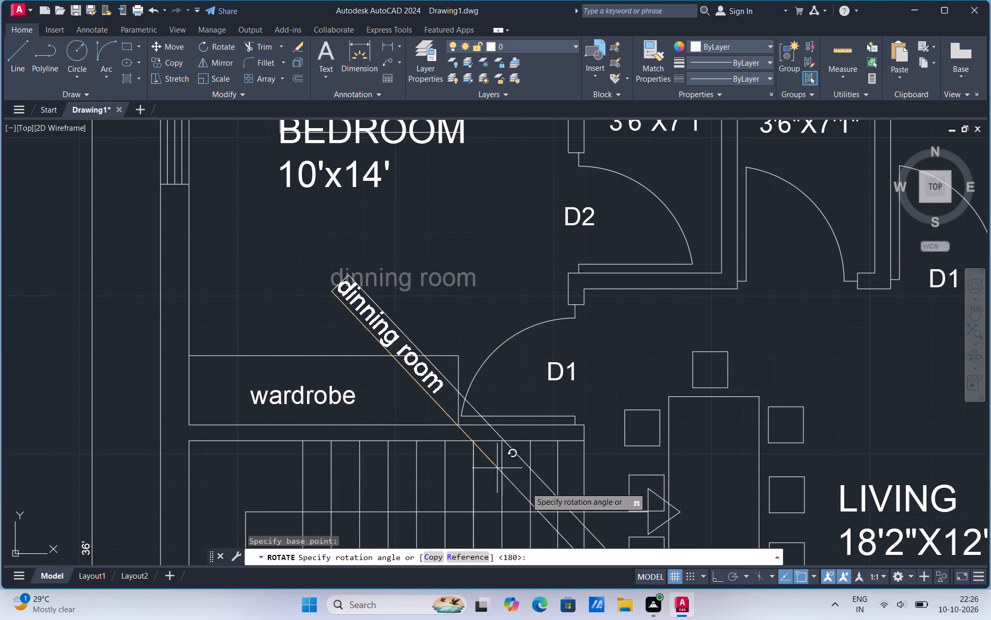
{"action": "left_click", "coordinate": [716, 577]}
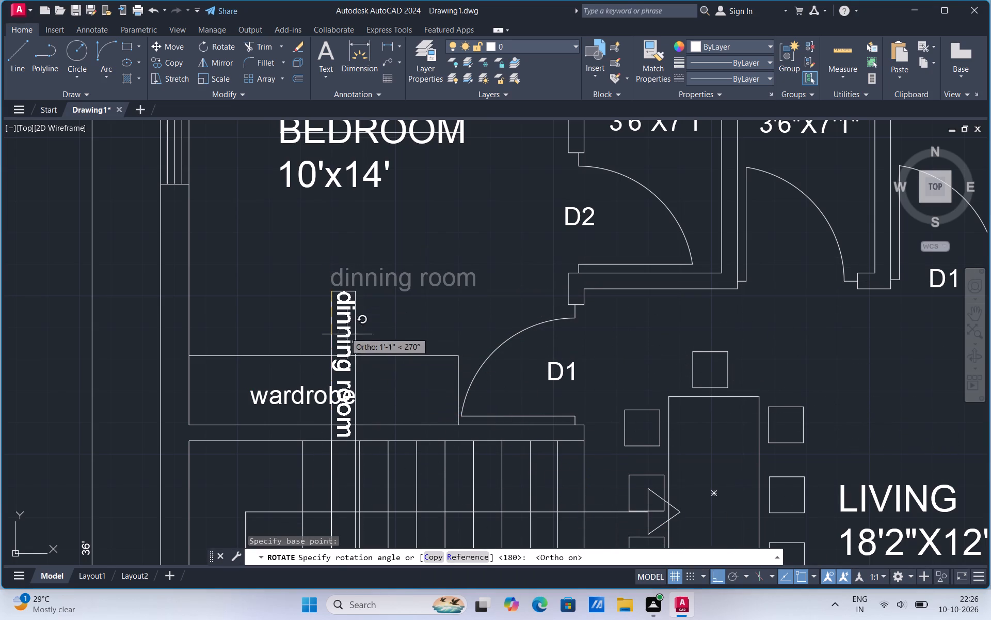
{"action": "left_click", "coordinate": [340, 327]}
Copy the vertical "dinning room" label into the middle of the dining table, with Ortho off for free placement.
{"action": "left_click", "coordinate": [343, 312]}
{"action": "right_click", "coordinate": [343, 313]}
{"action": "left_click", "coordinate": [391, 382]}
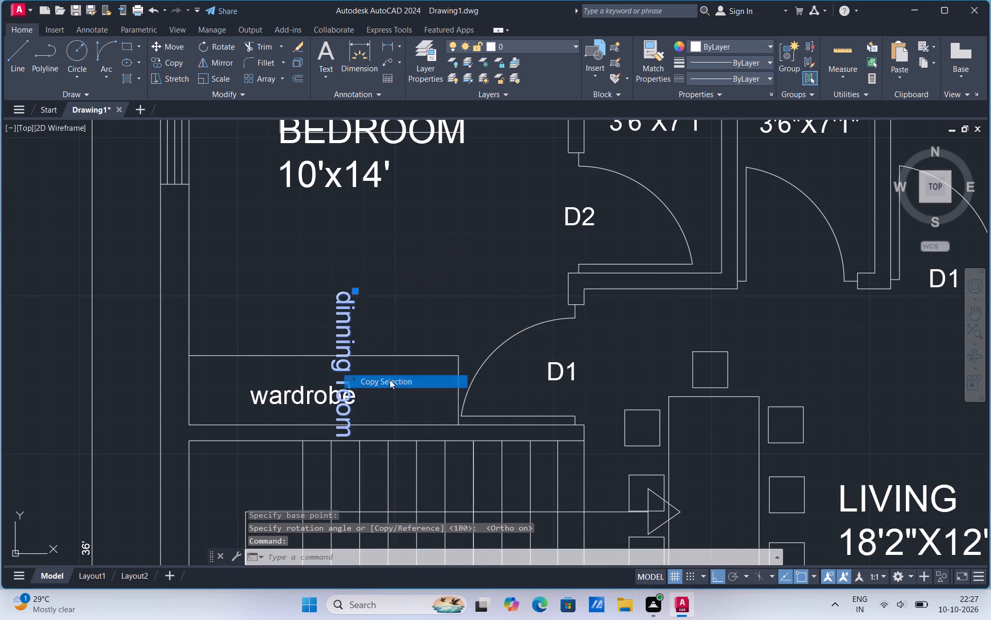
{"action": "left_click", "coordinate": [353, 339]}
{"action": "scroll", "coordinate": [410, 273], "scroll_direction": "down", "scroll_amount": 2}
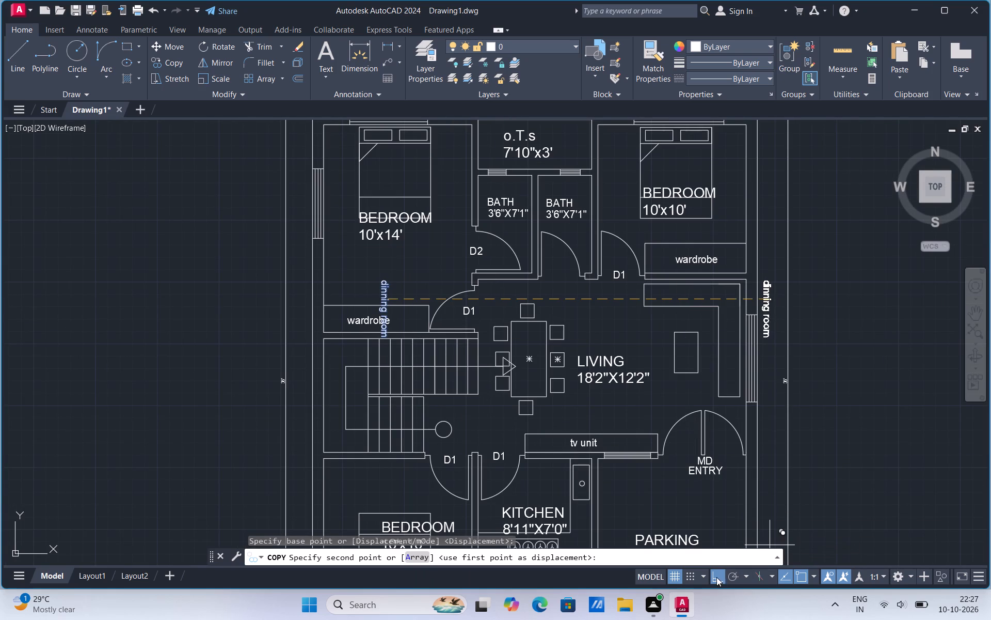
{"action": "left_click", "coordinate": [716, 577]}
{"action": "scroll", "coordinate": [559, 366], "scroll_direction": "up", "scroll_amount": 2}
{"action": "left_click", "coordinate": [489, 330]}
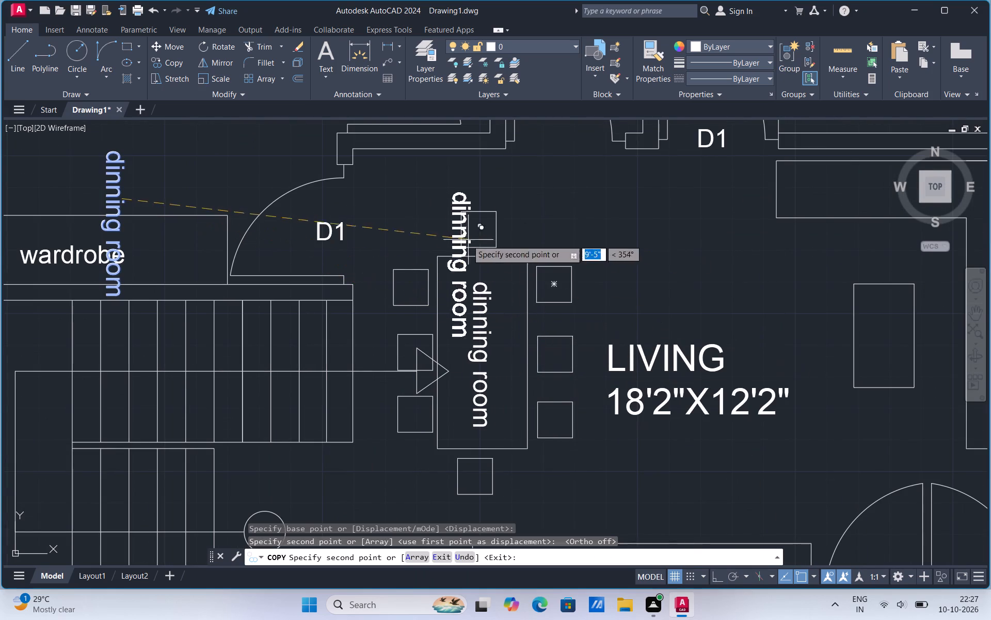
{"action": "key", "text": "Escape"}
Erase the original "dinning room" label overlapping the bedroom wardrobe.
{"action": "left_click", "coordinate": [121, 179]}
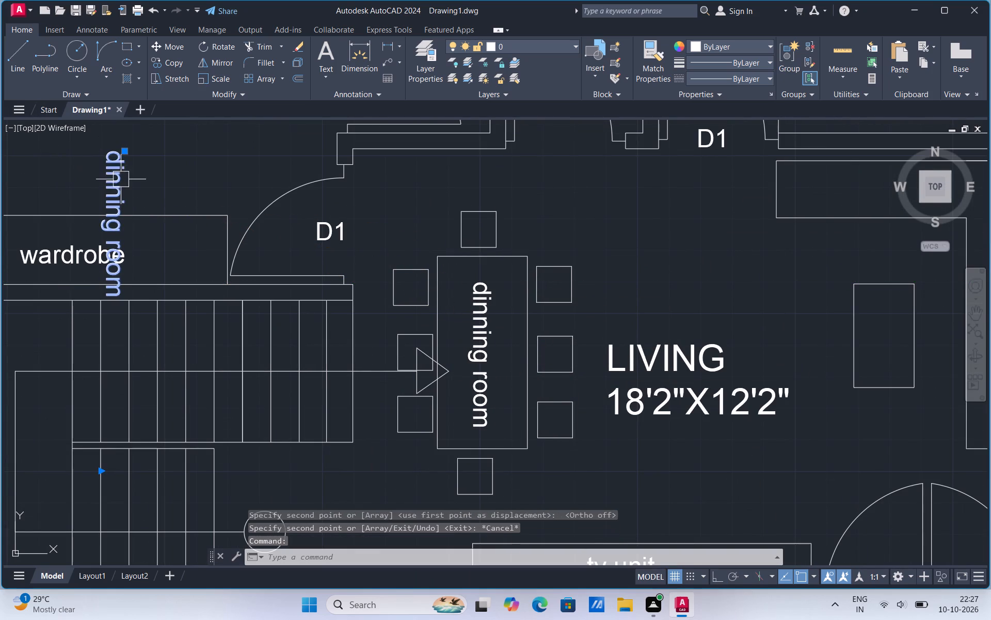
{"action": "key", "text": "Delete"}
Draw a circle in the porch, centred over the start of the PORCH label.
{"action": "scroll", "coordinate": [417, 352], "scroll_direction": "down", "scroll_amount": 3}
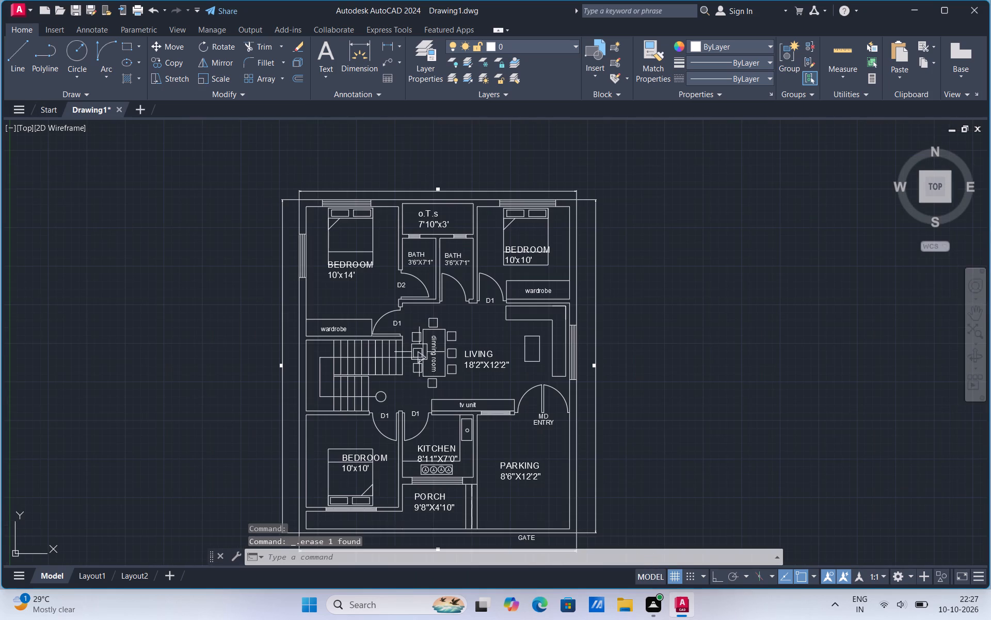
{"action": "scroll", "coordinate": [518, 334], "scroll_direction": "up", "scroll_amount": 2}
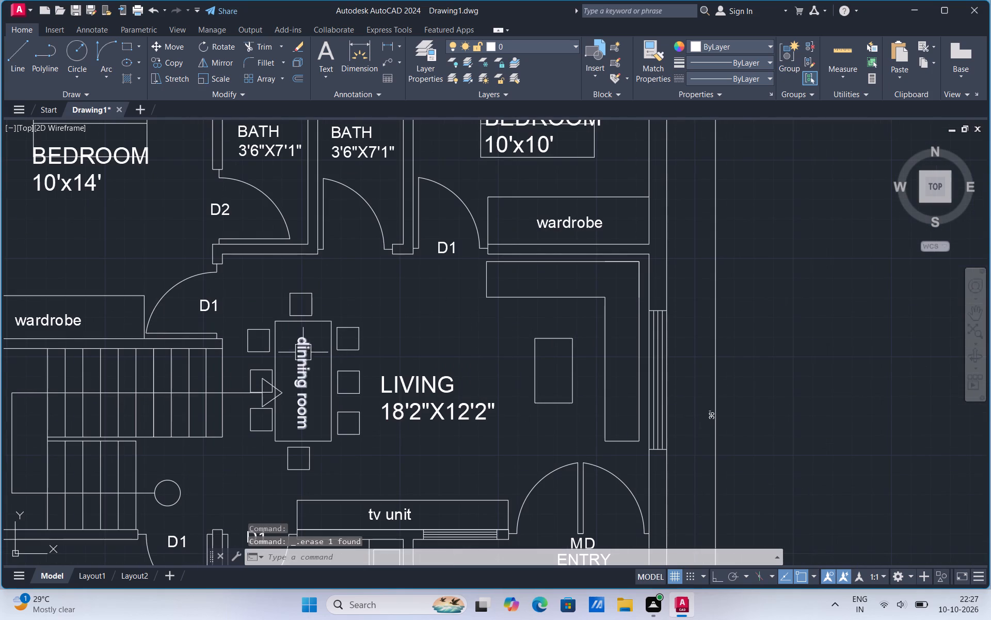
{"action": "scroll", "coordinate": [435, 344], "scroll_direction": "down", "scroll_amount": 1}
{"action": "scroll", "coordinate": [456, 272], "scroll_direction": "down", "scroll_amount": 1}
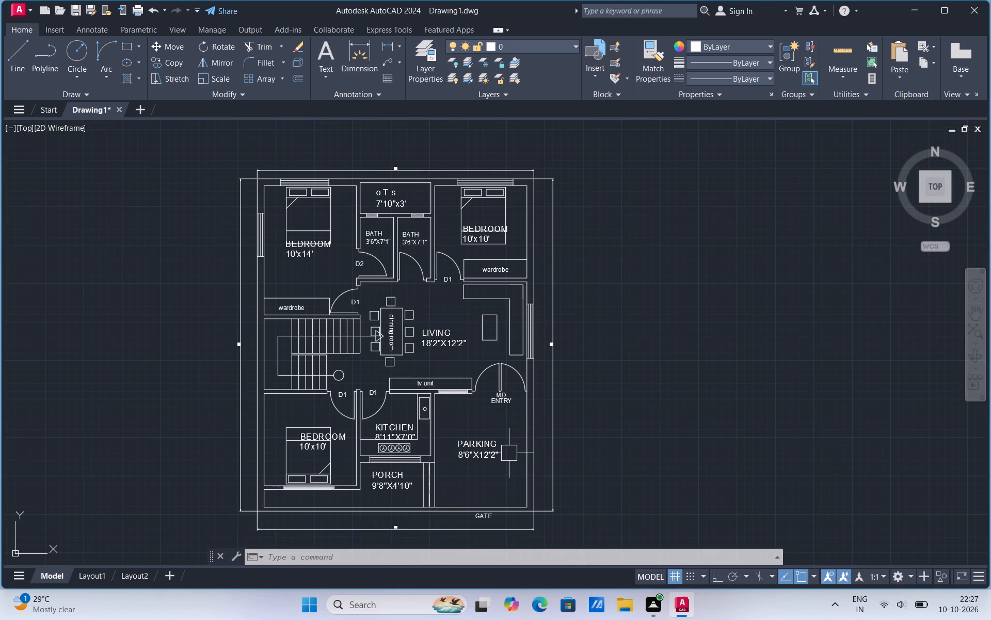
{"action": "scroll", "coordinate": [370, 517], "scroll_direction": "up", "scroll_amount": 1}
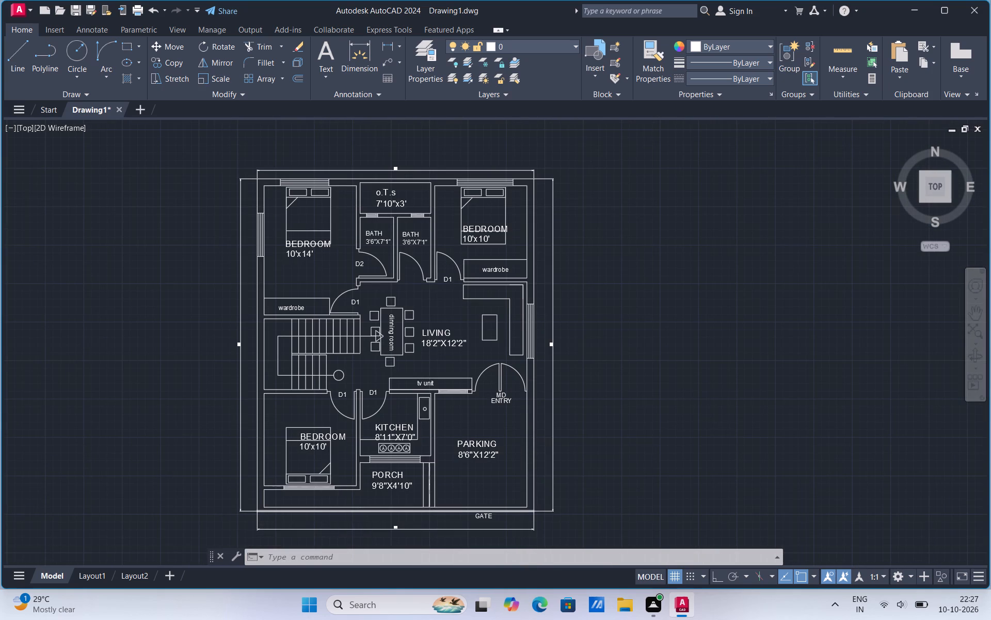
{"action": "scroll", "coordinate": [382, 512], "scroll_direction": "up", "scroll_amount": 1}
{"action": "left_click", "coordinate": [81, 63]}
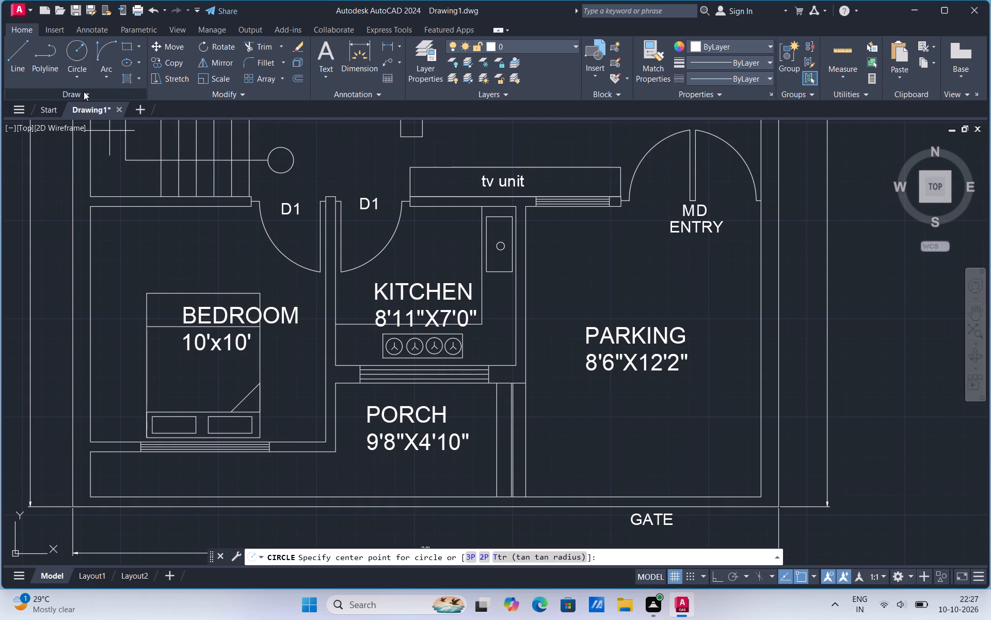
{"action": "left_click", "coordinate": [81, 50]}
{"action": "scroll", "coordinate": [382, 410], "scroll_direction": "up", "scroll_amount": 2}
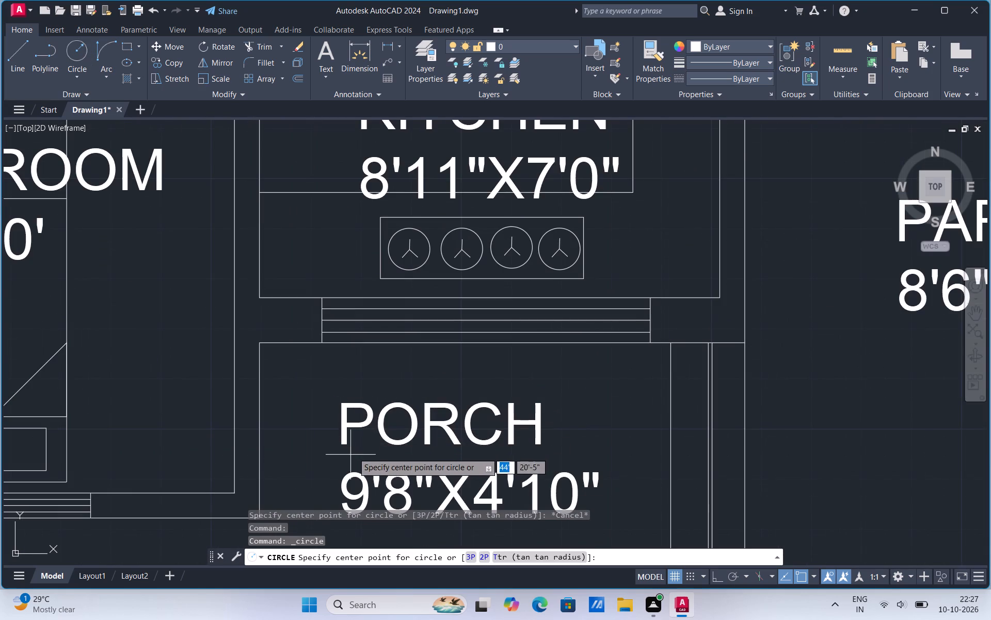
{"action": "left_click", "coordinate": [381, 442]}
{"action": "left_click", "coordinate": [392, 390]}
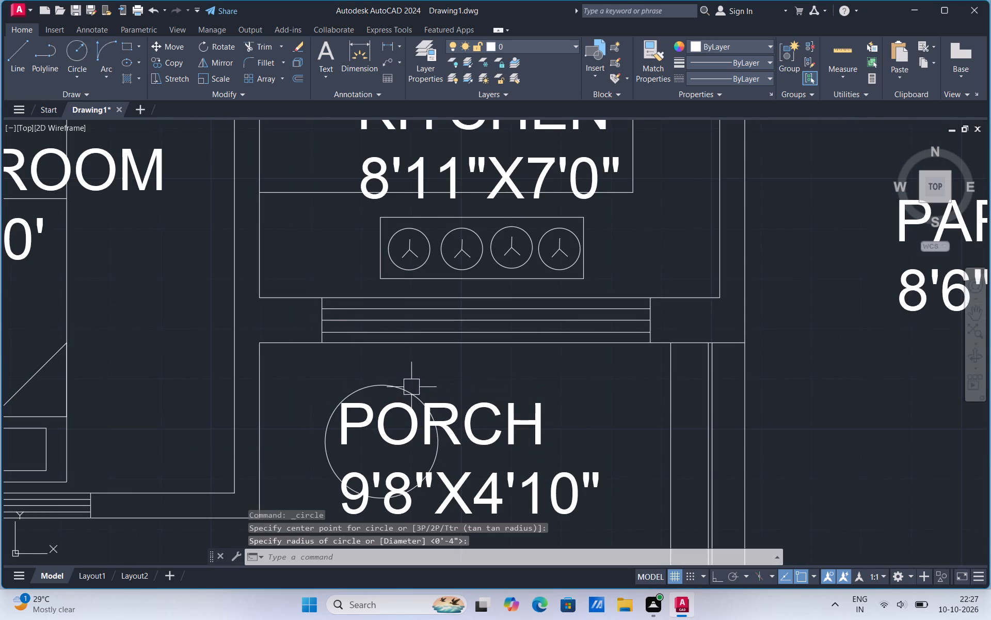
Copy the porch circle about 3'-1" horizontally to the east, so the porch has two circles side by side.
{"action": "left_click", "coordinate": [390, 381]}
{"action": "right_click", "coordinate": [390, 381]}
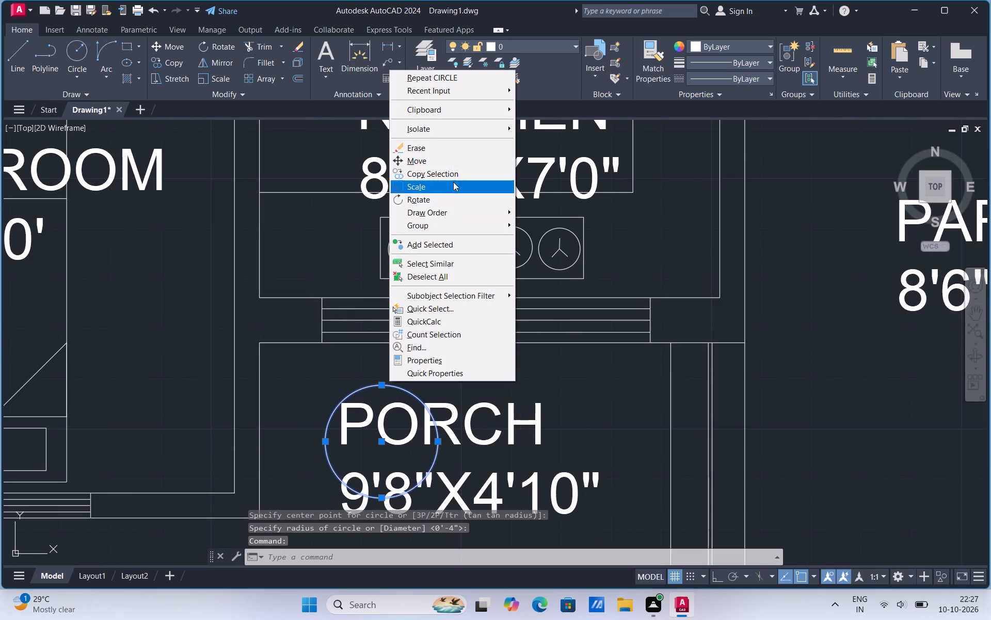
{"action": "left_click", "coordinate": [452, 170]}
{"action": "left_click", "coordinate": [367, 378]}
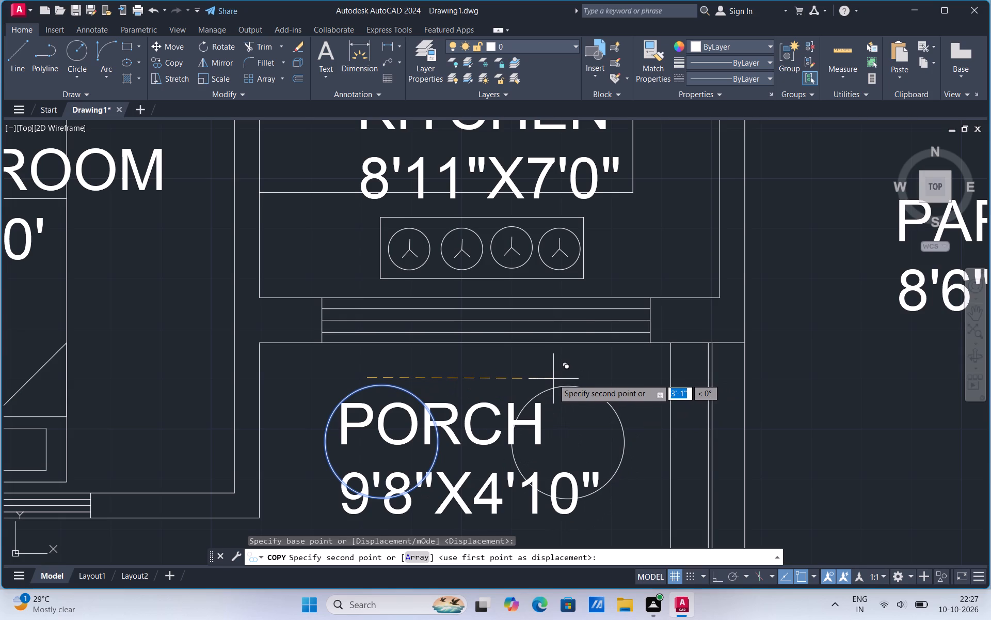
{"action": "left_click", "coordinate": [553, 379]}
{"action": "scroll", "coordinate": [548, 336], "scroll_direction": "down", "scroll_amount": 2}
{"action": "scroll", "coordinate": [538, 431], "scroll_direction": "down", "scroll_amount": 1}
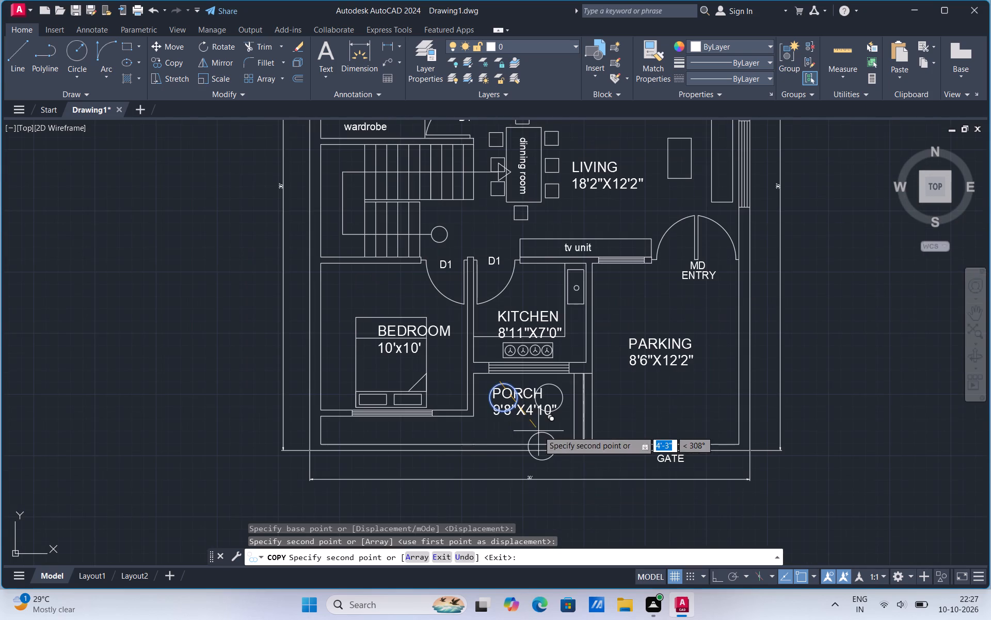
{"action": "key", "text": "Escape"}
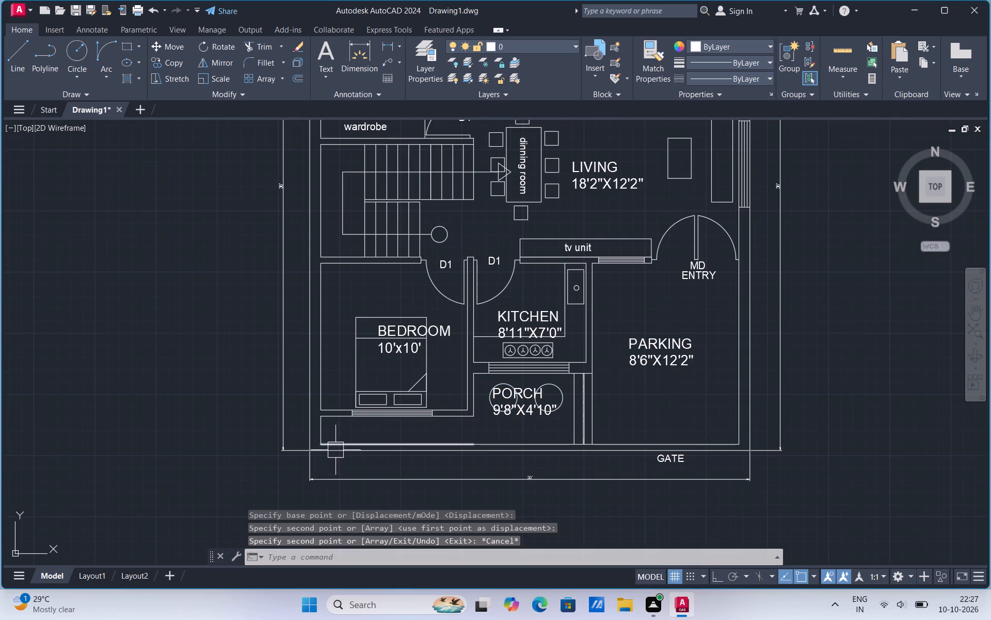
Copy the D1 label beside the lower-left wardrobe's door into the living room's small rectangular table and the upper arm of the L-shaped sofa.
{"action": "scroll", "coordinate": [334, 451], "scroll_direction": "down", "scroll_amount": 2}
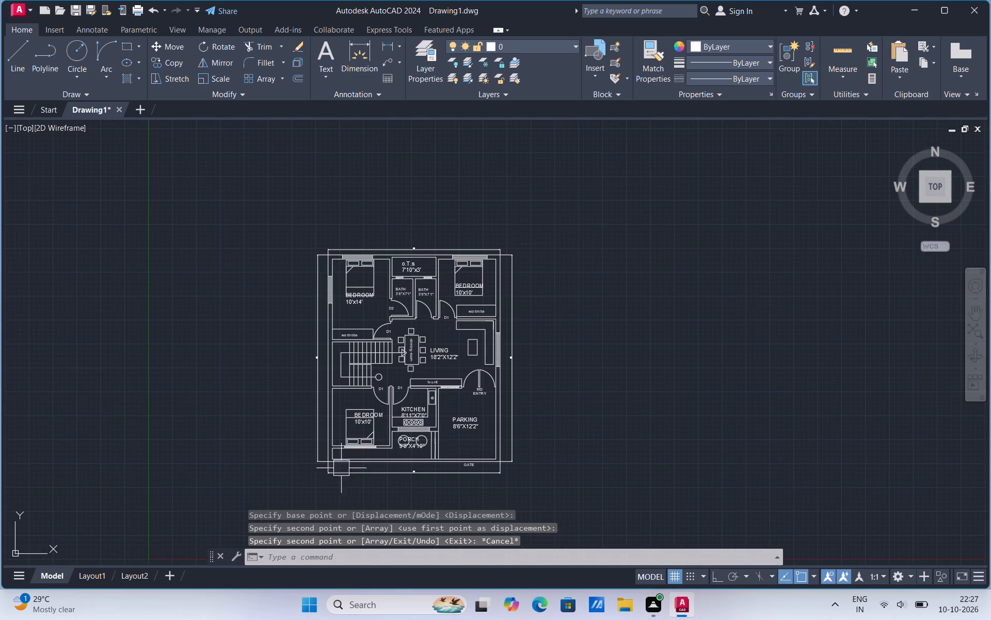
{"action": "scroll", "coordinate": [393, 412], "scroll_direction": "up", "scroll_amount": 1}
{"action": "scroll", "coordinate": [406, 417], "scroll_direction": "down", "scroll_amount": 1}
{"action": "scroll", "coordinate": [405, 390], "scroll_direction": "up", "scroll_amount": 1}
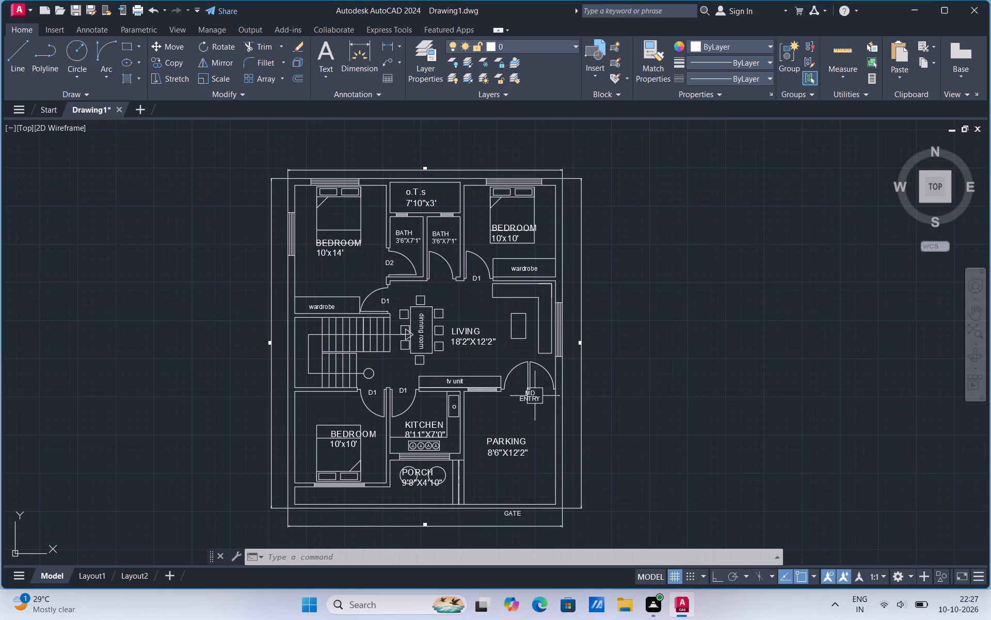
{"action": "scroll", "coordinate": [537, 386], "scroll_direction": "up", "scroll_amount": 1}
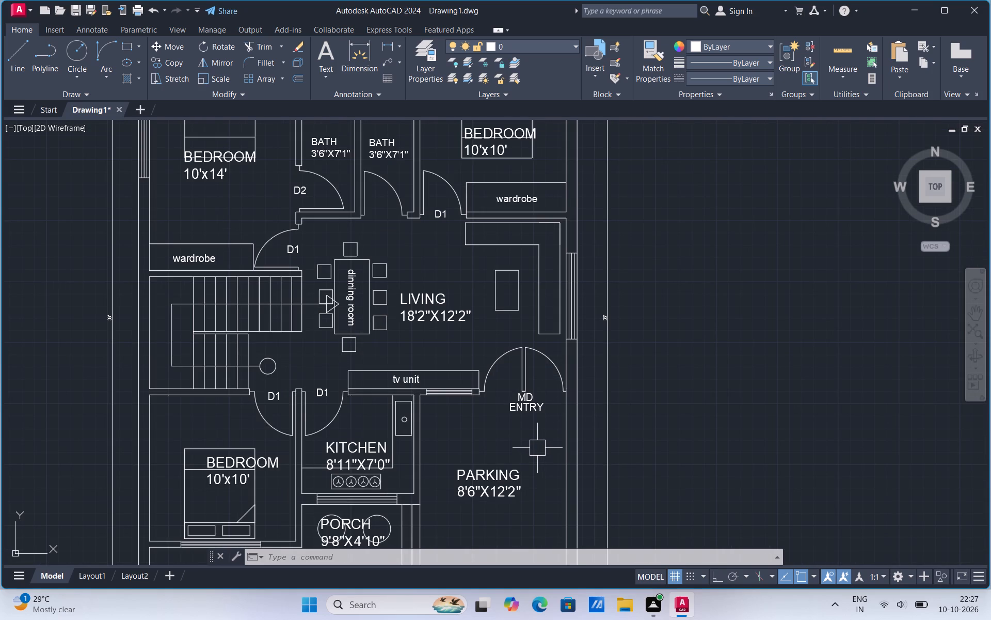
{"action": "scroll", "coordinate": [537, 447], "scroll_direction": "down", "scroll_amount": 2}
{"action": "scroll", "coordinate": [531, 382], "scroll_direction": "up", "scroll_amount": 3}
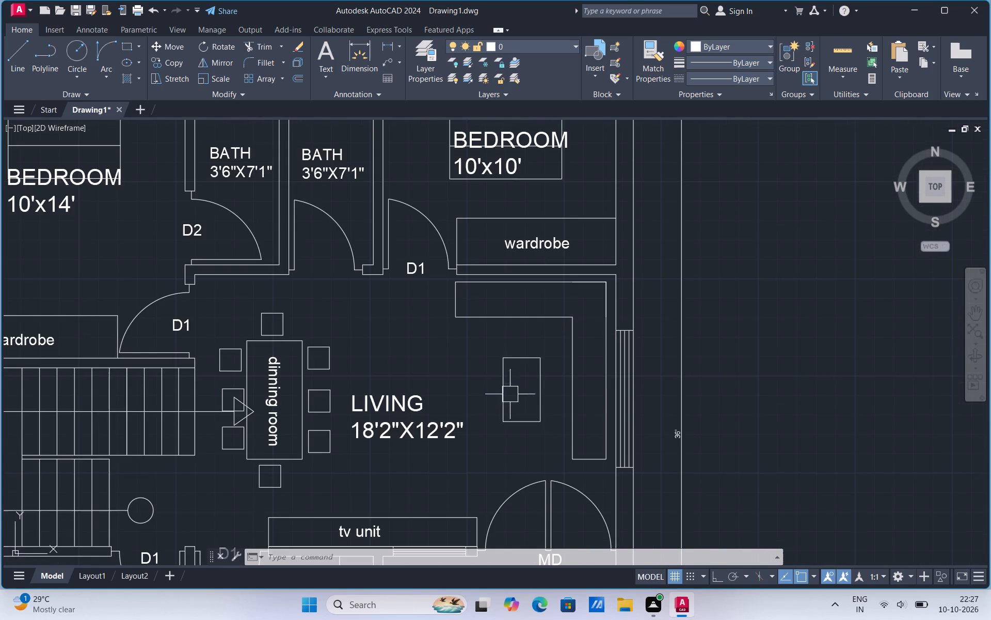
{"action": "scroll", "coordinate": [510, 394], "scroll_direction": "up", "scroll_amount": 1}
{"action": "scroll", "coordinate": [509, 399], "scroll_direction": "down", "scroll_amount": 1}
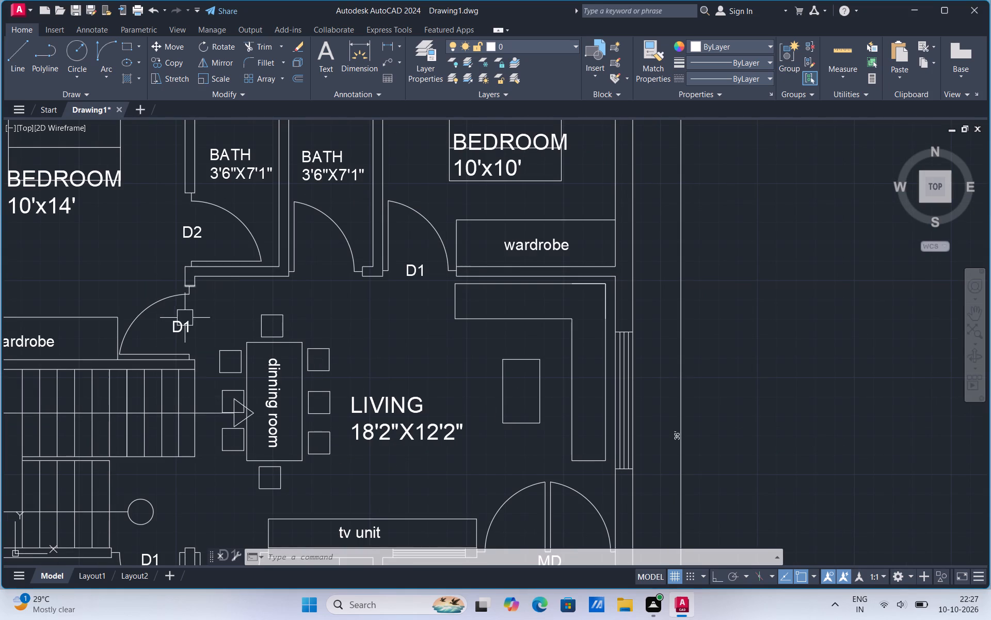
{"action": "left_click", "coordinate": [182, 326]}
{"action": "right_click", "coordinate": [182, 326]}
{"action": "left_click", "coordinate": [219, 380]}
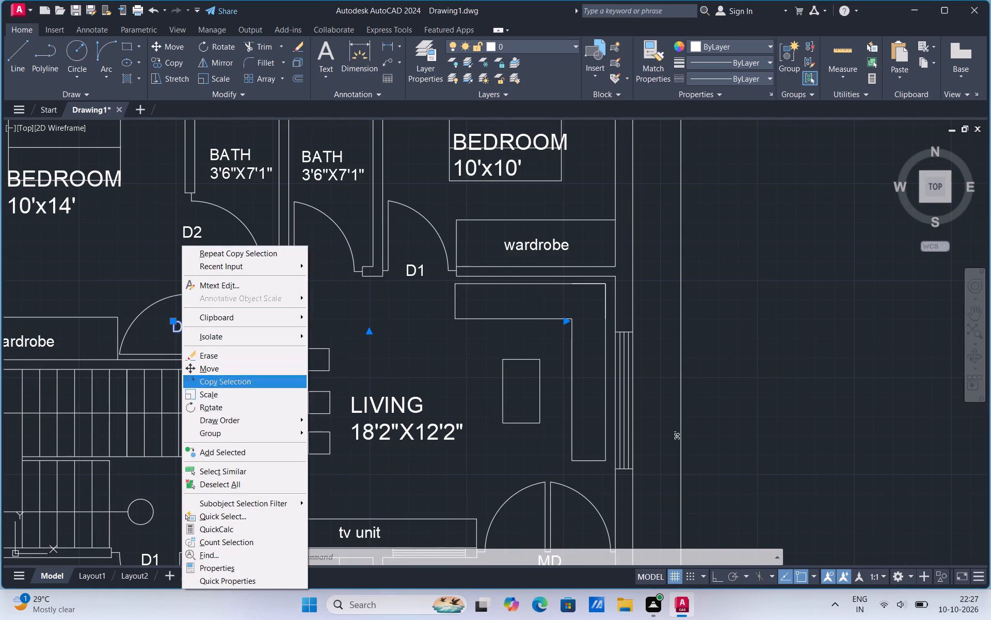
{"action": "left_click", "coordinate": [190, 333]}
{"action": "scroll", "coordinate": [531, 386], "scroll_direction": "up", "scroll_amount": 1}
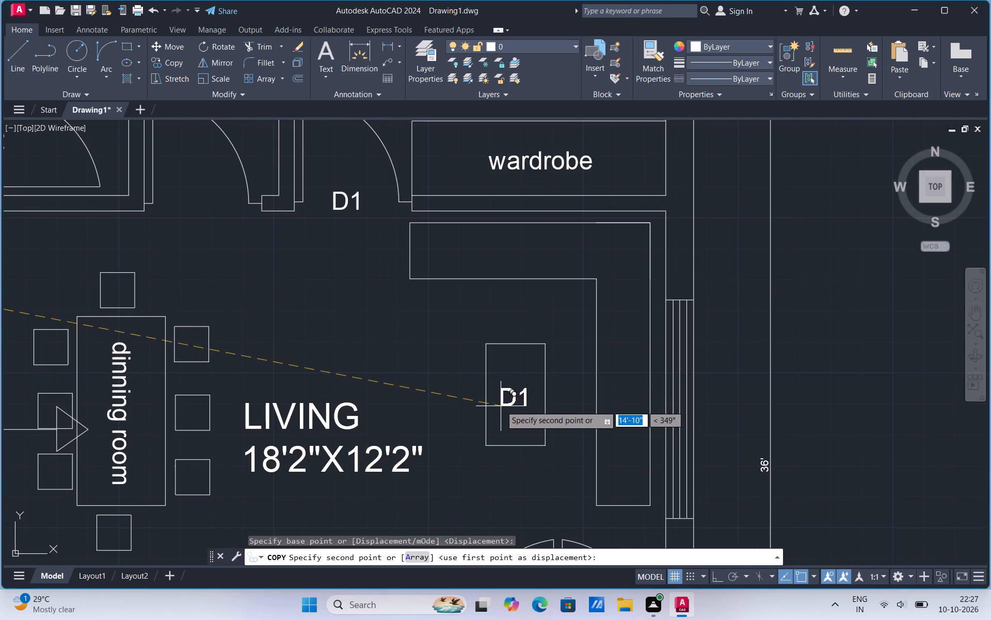
{"action": "left_click", "coordinate": [501, 406]}
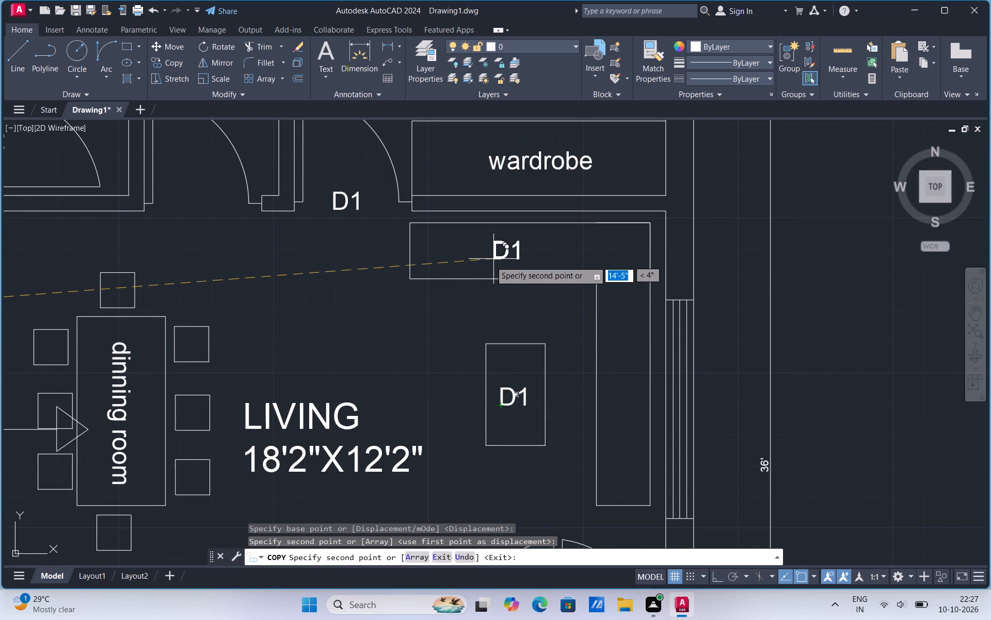
{"action": "left_click", "coordinate": [490, 262]}
{"action": "key", "text": "Escape"}
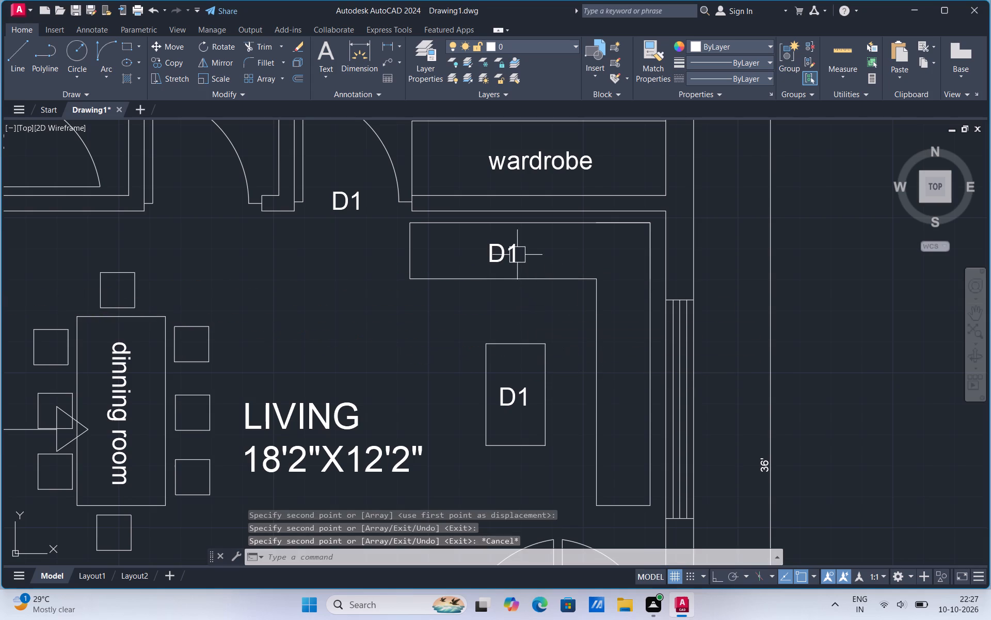
Change the copied D1 label in the sofa outline to read "L shaped sofa".
{"action": "double_click", "coordinate": [517, 255]}
{"action": "key", "text": "BackSpace"}
{"action": "key", "text": "BackSpace"}
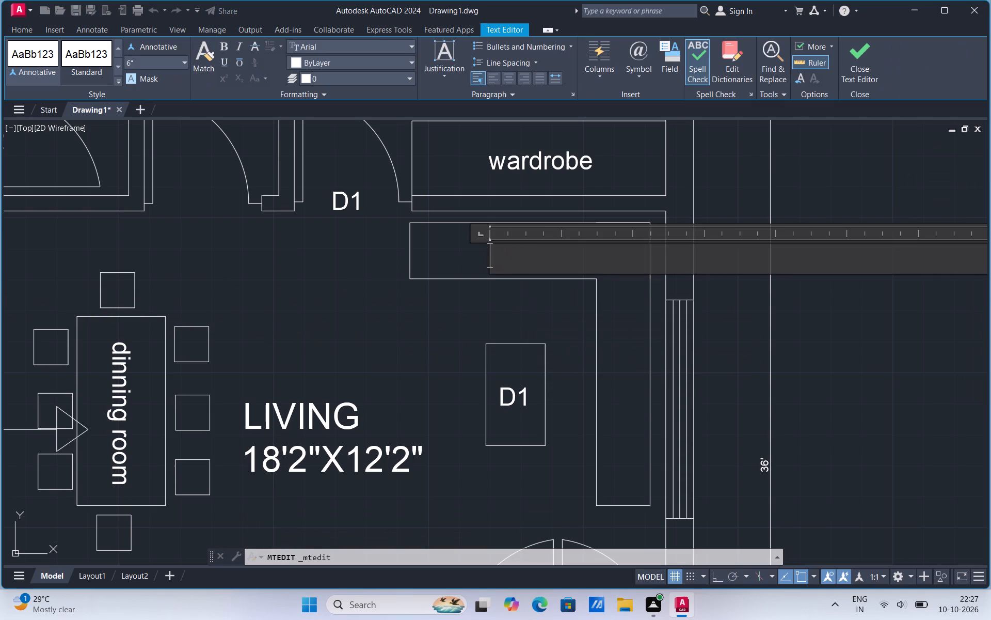
{"action": "key", "text": "BackSpace"}
{"action": "key", "text": "l"}
{"action": "key", "text": "BackSpace"}
{"action": "key", "text": "semicolon"}
{"action": "key", "text": "BackSpace"}
{"action": "type", "text": "L"}
{"action": "key", "text": "space"}
{"action": "type", "text": "shaped"}
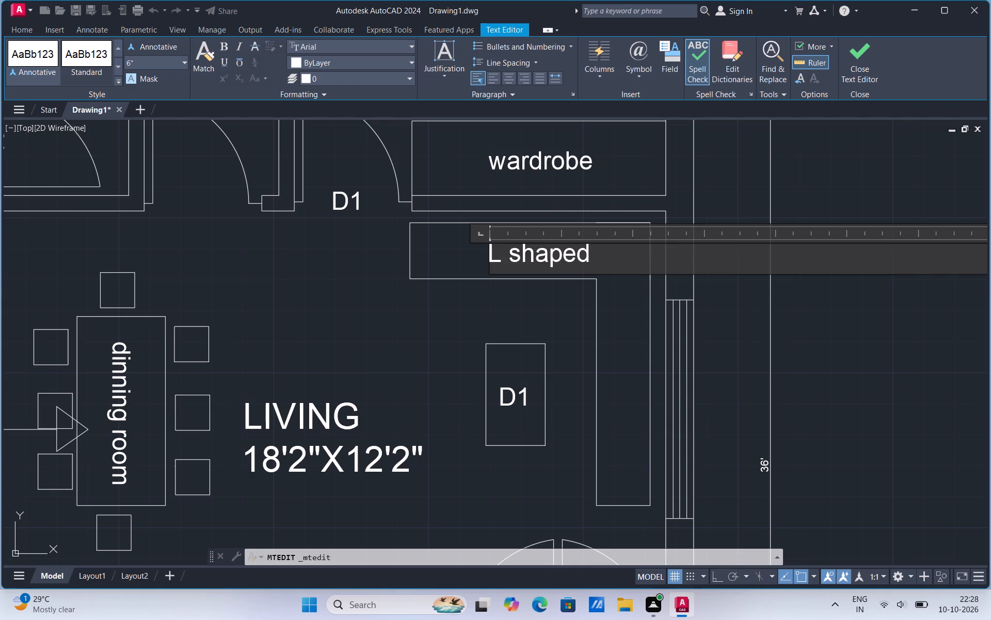
{"action": "type", "text": "so"}
{"action": "type", "text": "fa"}
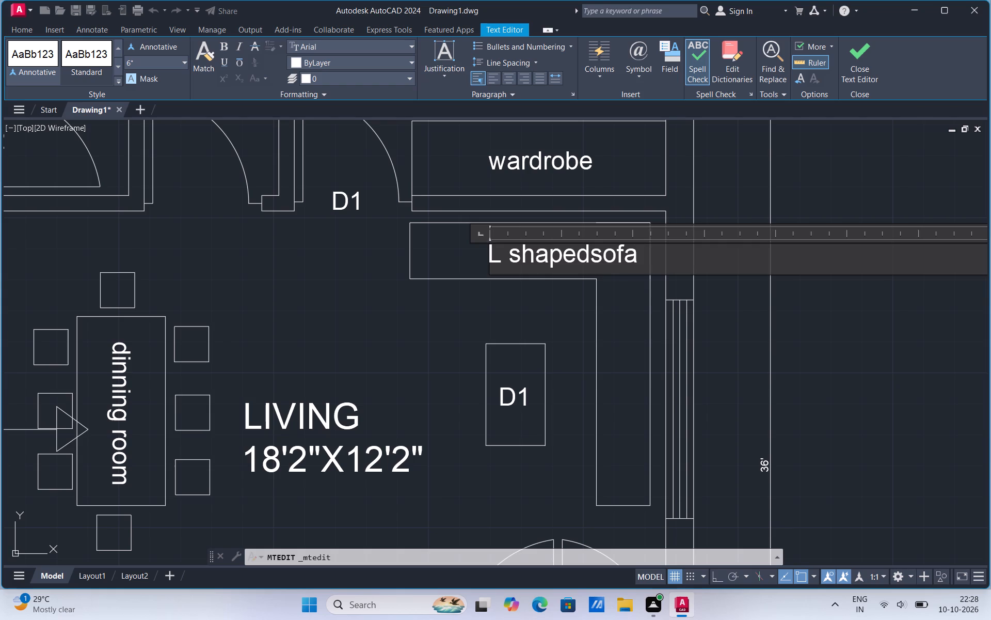
{"action": "left_click", "coordinate": [588, 253]}
{"action": "key", "text": "space"}
{"action": "left_click", "coordinate": [451, 251]}
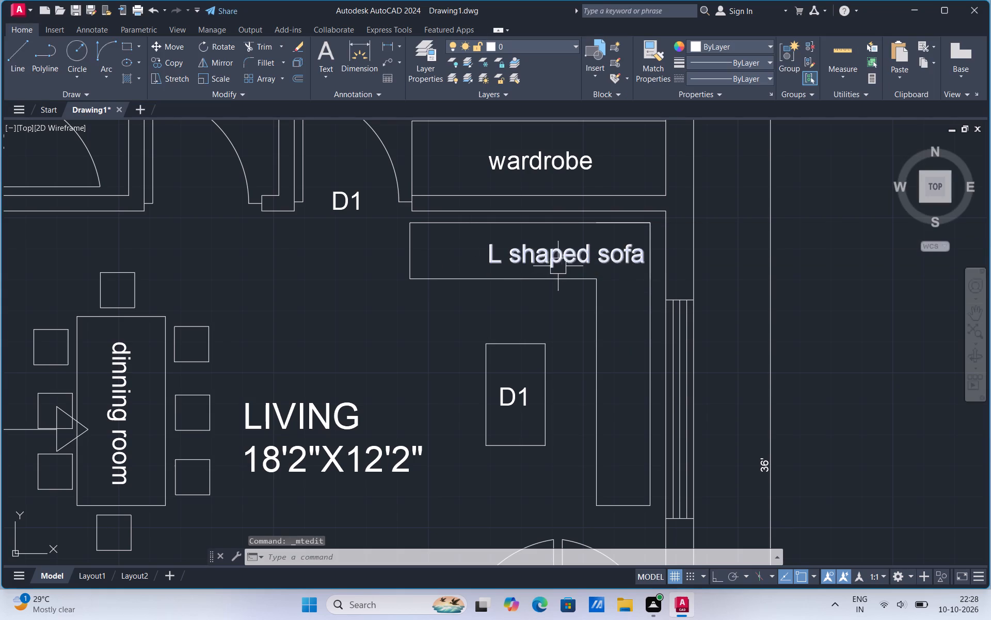
Move the "L shaped sofa" label west so that it sits centred in the sofa's upper arm.
{"action": "left_click", "coordinate": [570, 263]}
{"action": "right_click", "coordinate": [570, 263]}
{"action": "left_click", "coordinate": [603, 368]}
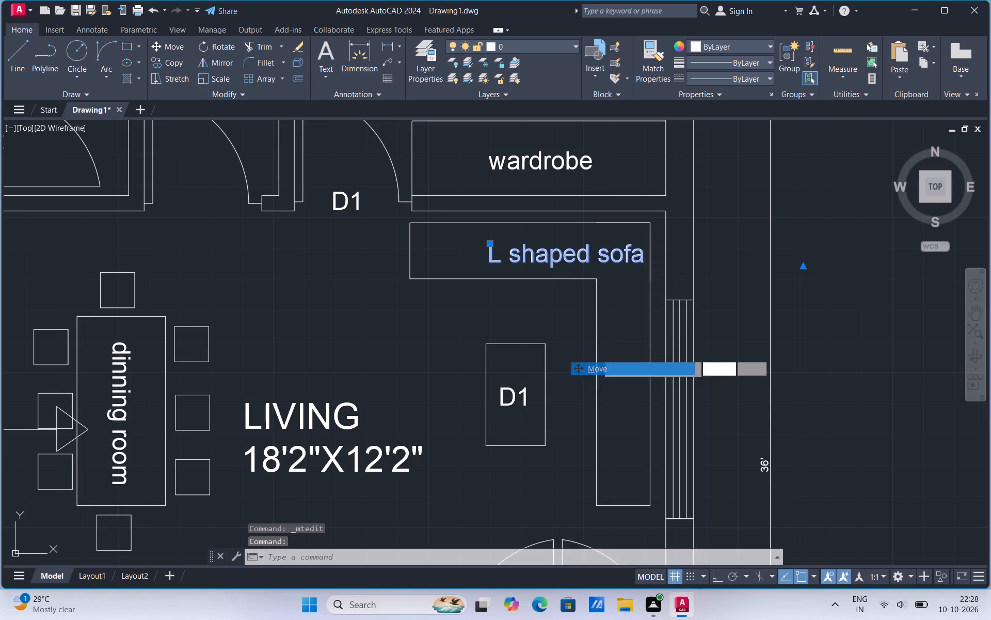
{"action": "scroll", "coordinate": [554, 219], "scroll_direction": "up", "scroll_amount": 2}
{"action": "left_click", "coordinate": [554, 301]}
{"action": "left_click", "coordinate": [459, 293]}
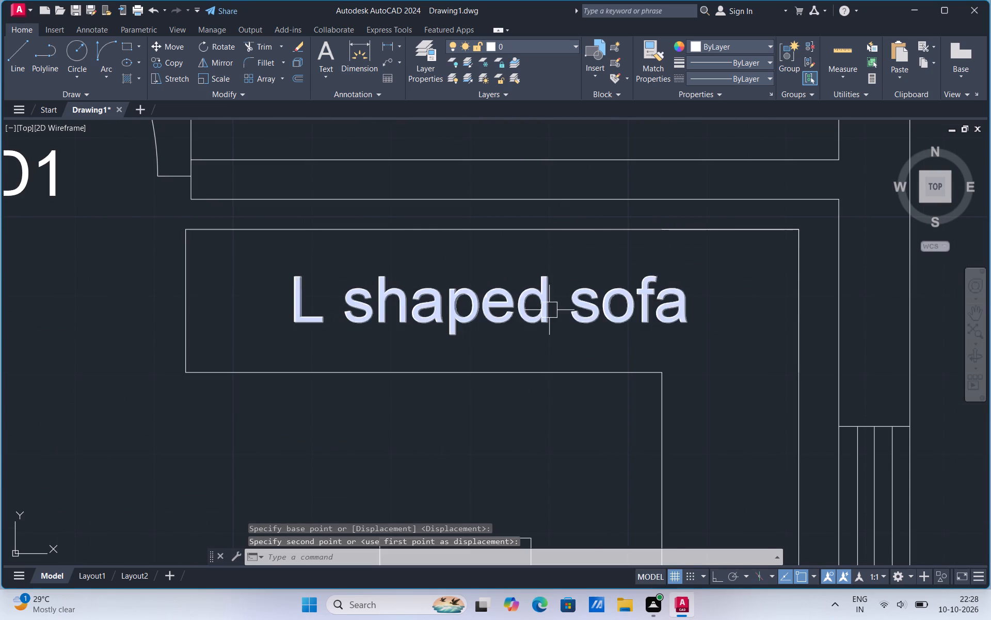
Change the copied D1 label in the living room's small rectangle to read "table".
{"action": "scroll", "coordinate": [550, 301], "scroll_direction": "down", "scroll_amount": 3}
{"action": "scroll", "coordinate": [529, 402], "scroll_direction": "up", "scroll_amount": 2}
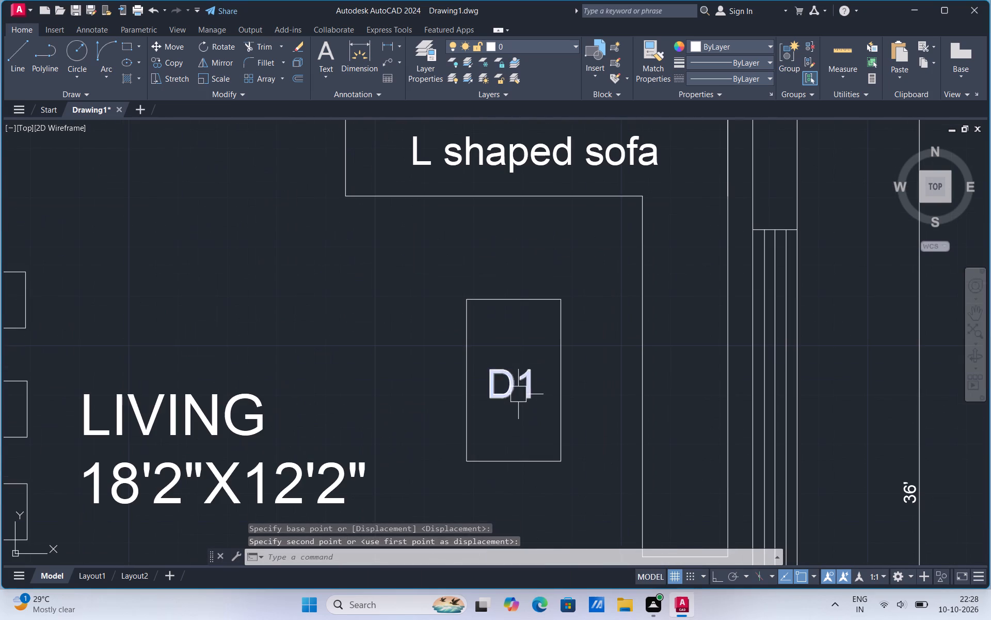
{"action": "double_click", "coordinate": [518, 394]}
{"action": "left_click", "coordinate": [539, 386]}
{"action": "key", "text": "BackSpace"}
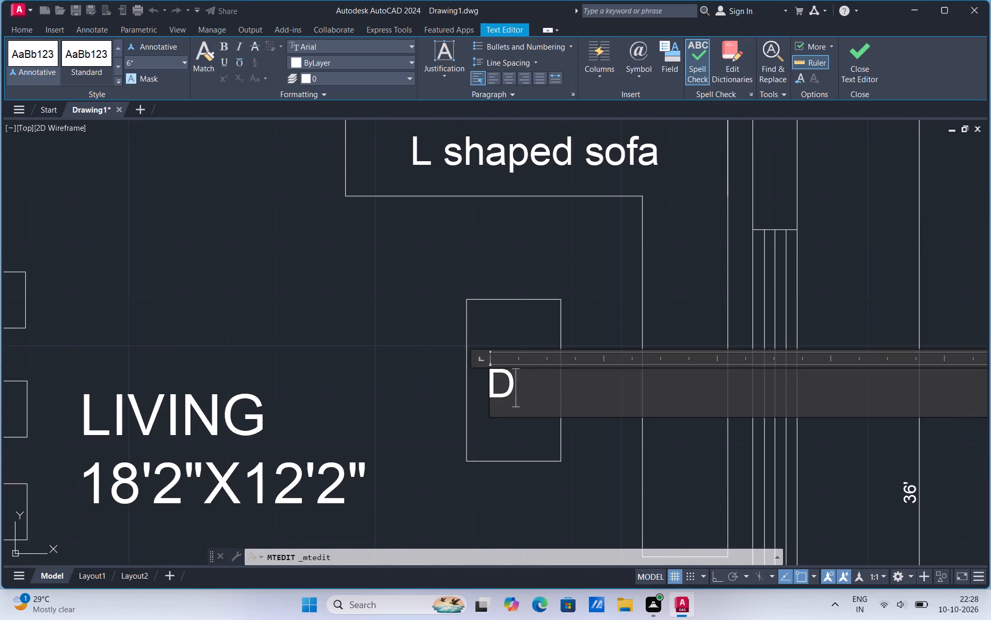
{"action": "key", "text": "BackSpace"}
{"action": "type", "text": "tablr"}
{"action": "key", "text": "BackSpace"}
{"action": "key", "text": "e"}
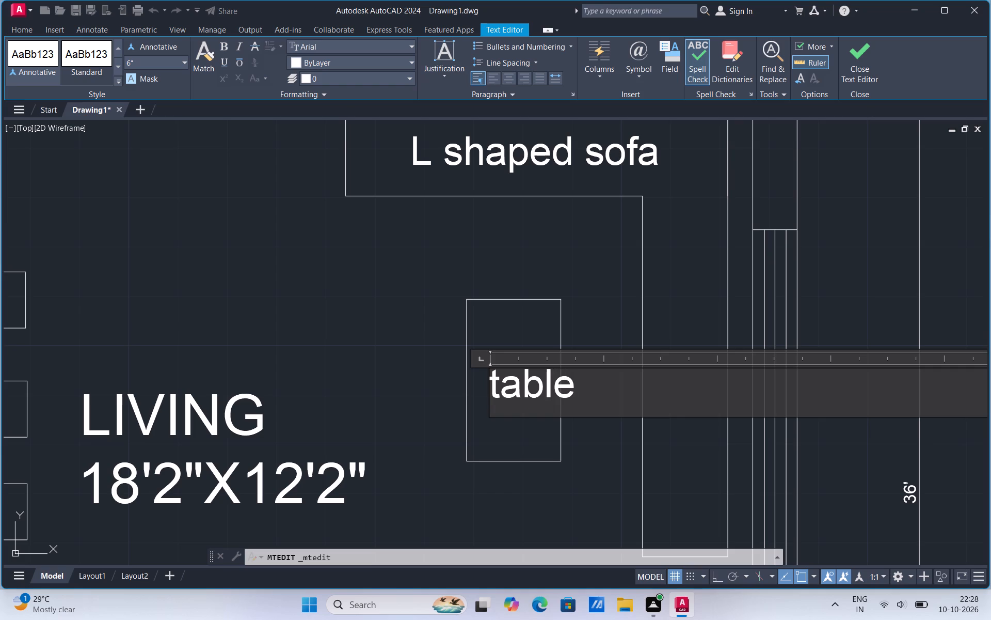
{"action": "left_click", "coordinate": [540, 269]}
Rotate the "table" label to 270° about its lower-left corner so that it reads vertically.
{"action": "left_click", "coordinate": [538, 382]}
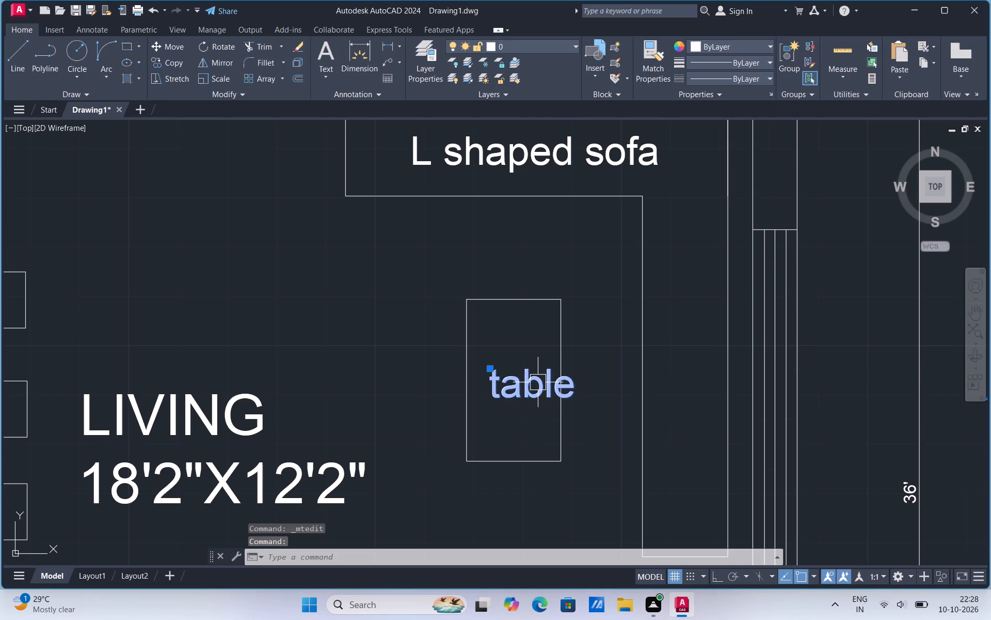
{"action": "right_click", "coordinate": [538, 382]}
{"action": "left_click", "coordinate": [573, 196]}
{"action": "left_click", "coordinate": [571, 388]}
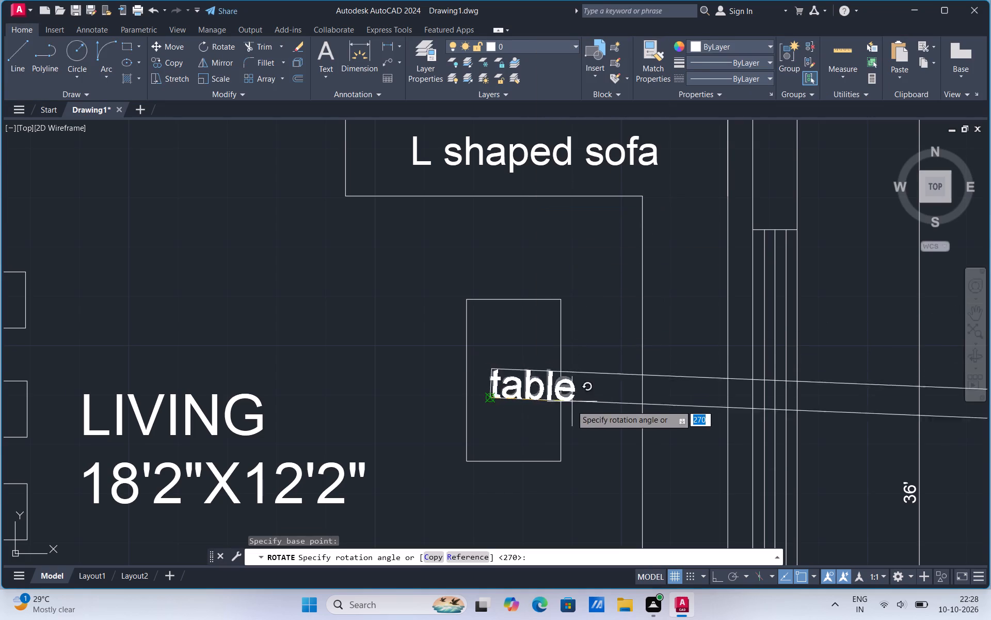
{"action": "left_click", "coordinate": [490, 459]}
Move the vertical "table" label up into the middle of the table rectangle.
{"action": "left_click", "coordinate": [504, 436]}
{"action": "right_click", "coordinate": [504, 436]}
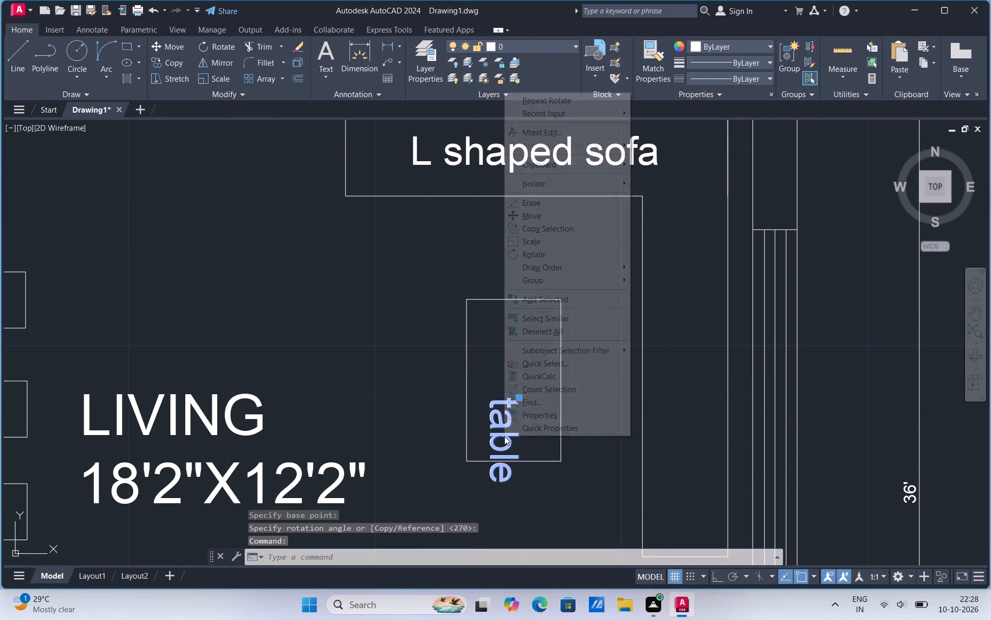
{"action": "left_click", "coordinate": [537, 213]}
{"action": "left_click", "coordinate": [513, 419]}
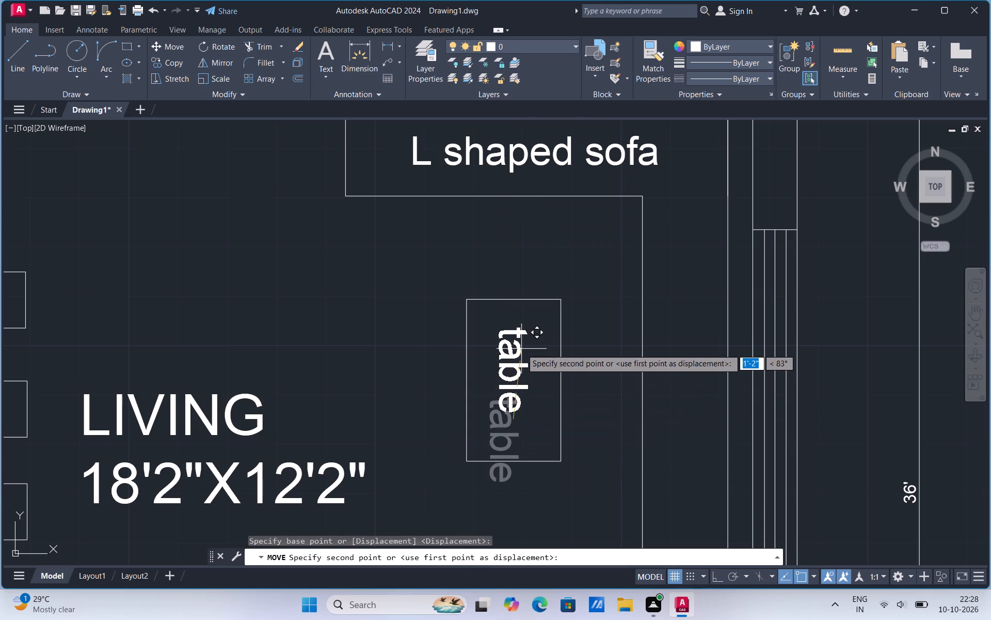
{"action": "left_click", "coordinate": [521, 349]}
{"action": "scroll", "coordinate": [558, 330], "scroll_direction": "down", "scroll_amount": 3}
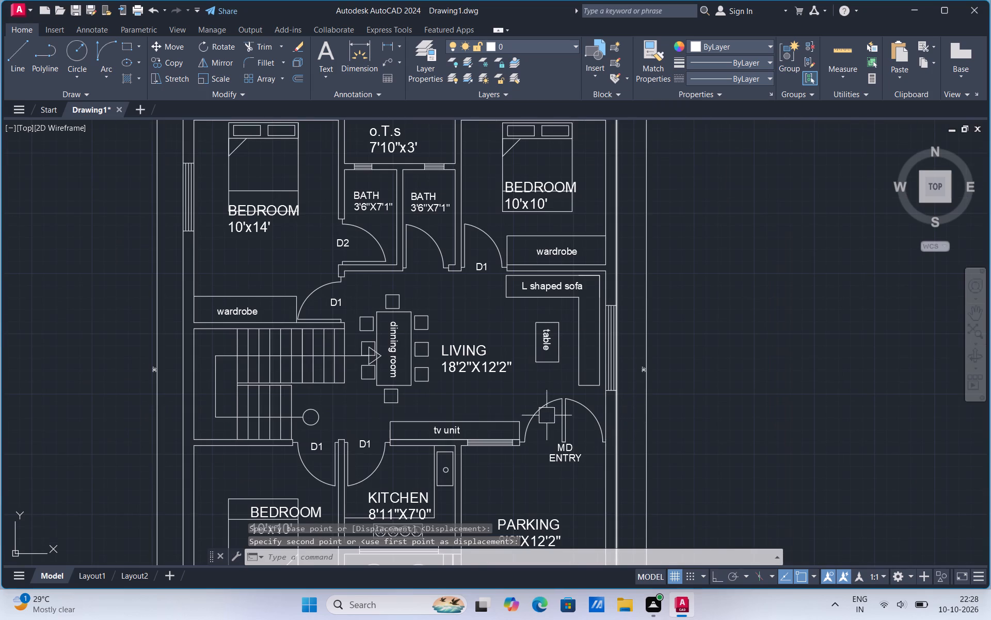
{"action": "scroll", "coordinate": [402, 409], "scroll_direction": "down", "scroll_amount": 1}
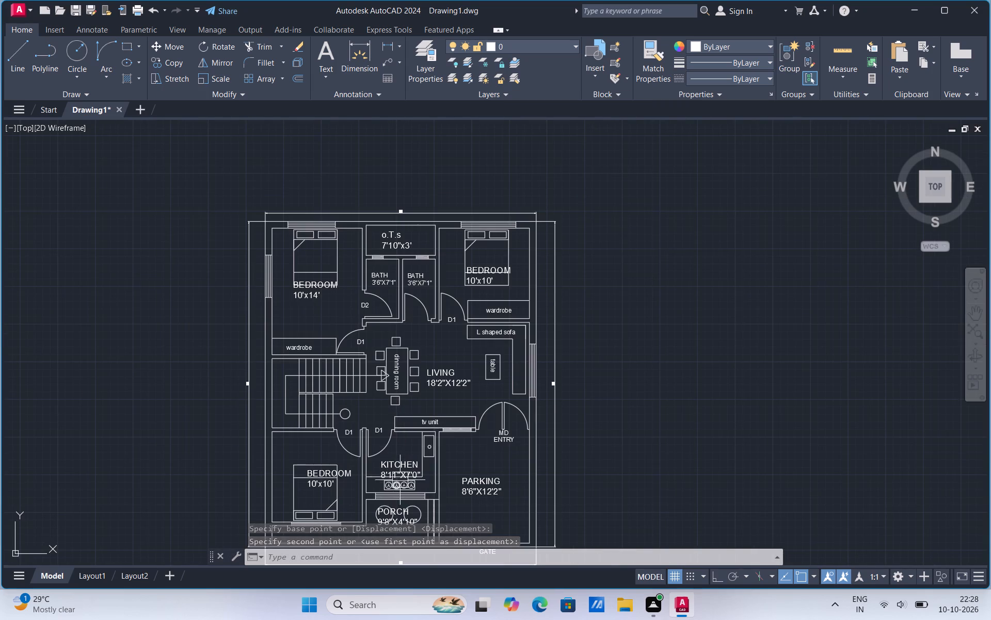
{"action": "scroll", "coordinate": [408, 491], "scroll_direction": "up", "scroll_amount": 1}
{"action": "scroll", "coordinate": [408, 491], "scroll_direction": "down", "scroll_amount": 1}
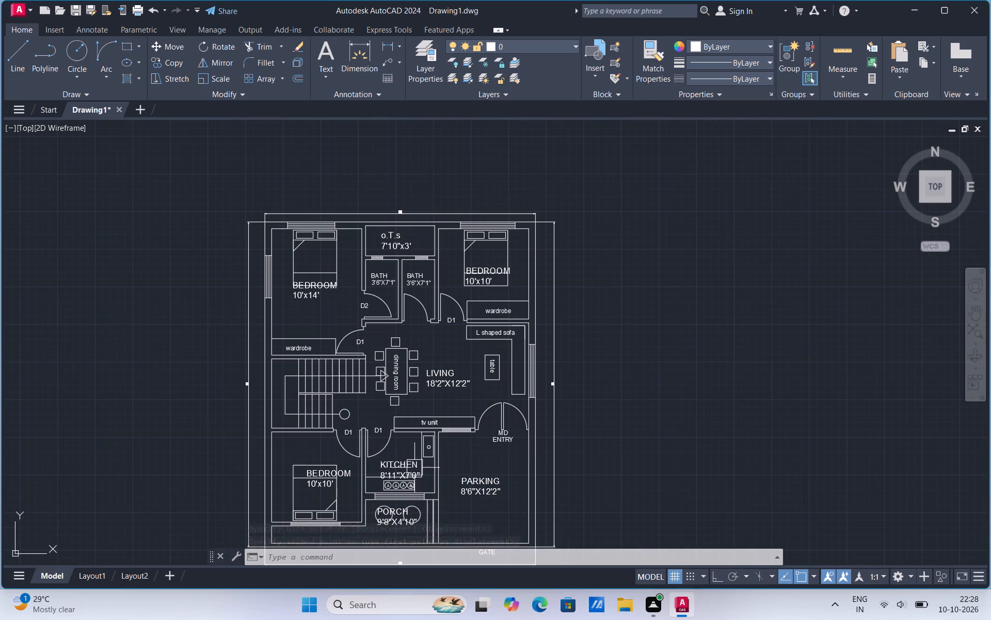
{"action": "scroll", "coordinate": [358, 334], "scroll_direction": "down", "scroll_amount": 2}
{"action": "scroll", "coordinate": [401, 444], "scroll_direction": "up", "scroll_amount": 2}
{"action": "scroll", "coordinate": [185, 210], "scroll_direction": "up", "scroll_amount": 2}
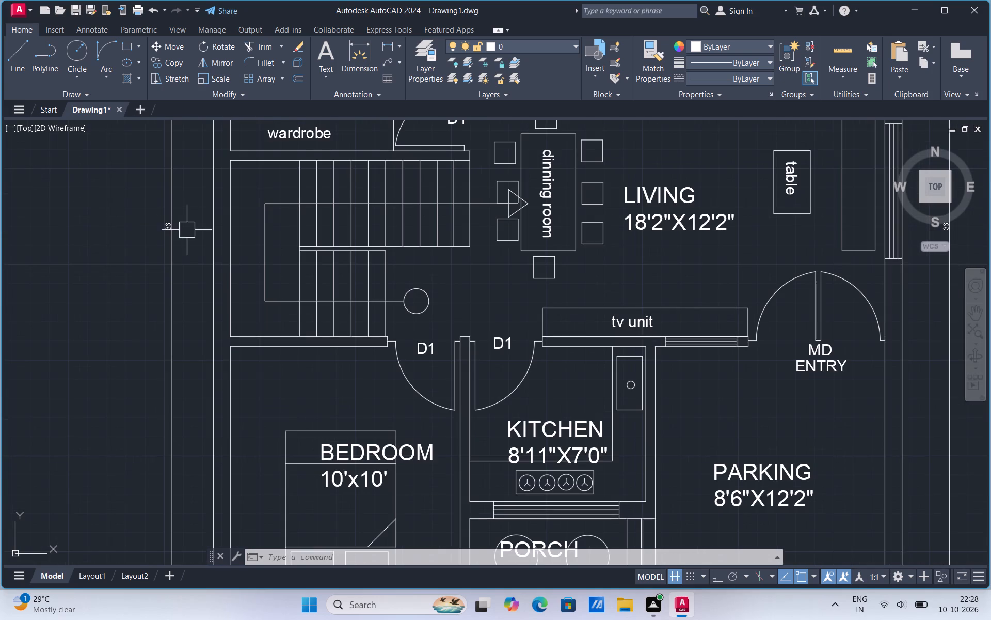
Copy the lower bedroom's top wall line 1' down into the room to form the wardrobe's front edge.
{"action": "left_click", "coordinate": [284, 345]}
{"action": "right_click", "coordinate": [284, 345]}
{"action": "left_click", "coordinate": [329, 141]}
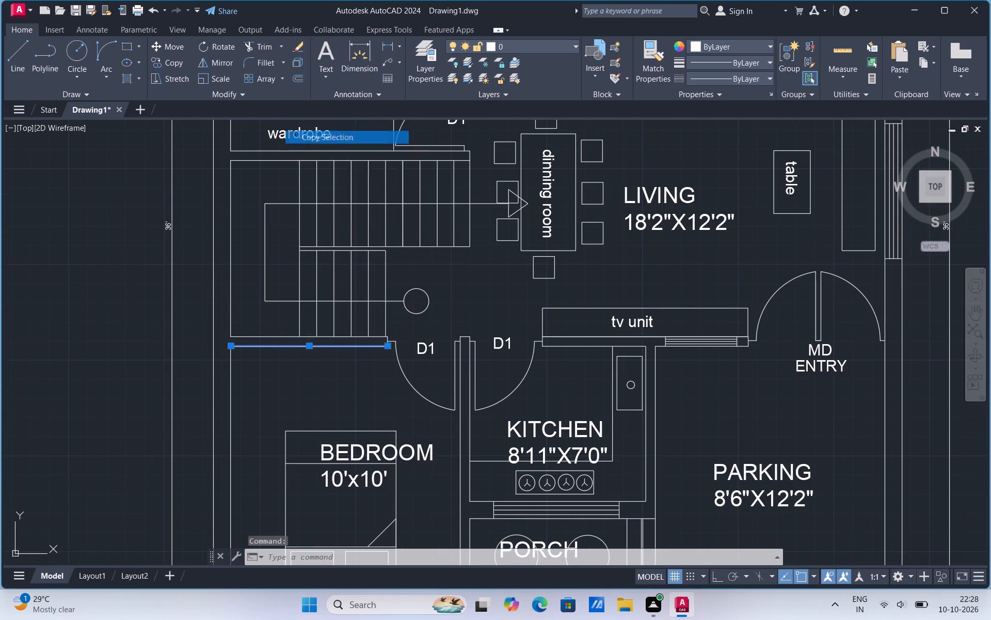
{"action": "left_click", "coordinate": [391, 348]}
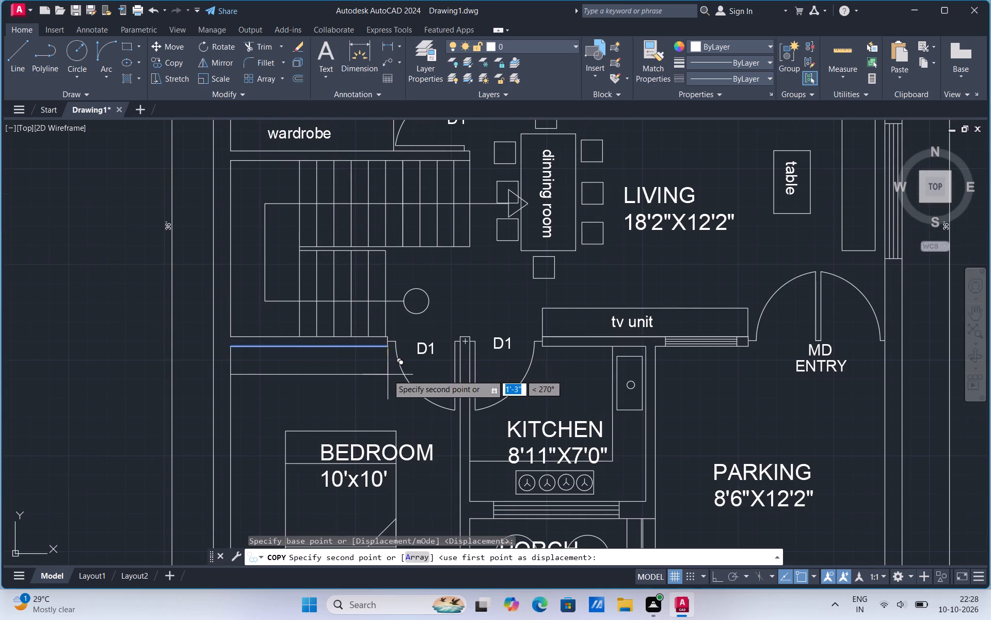
{"action": "type", "text": "1'"}
{"action": "key", "text": "Return"}
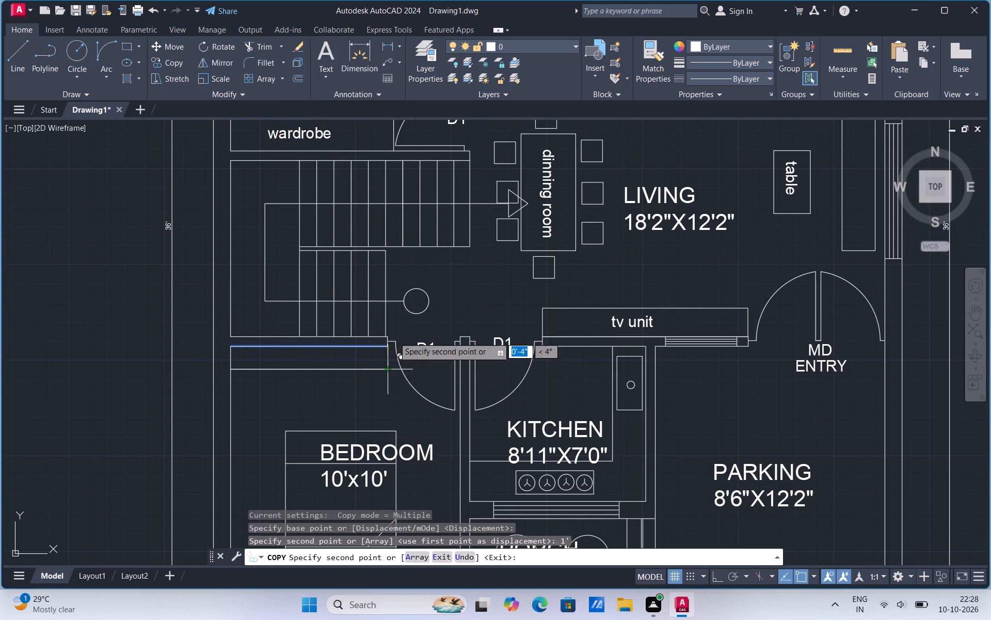
{"action": "key", "text": "Escape"}
Extend the short wall-end line beside the bedroom's D1 door down to the copied line, closing the wardrobe's side.
{"action": "scroll", "coordinate": [385, 338], "scroll_direction": "up", "scroll_amount": 2}
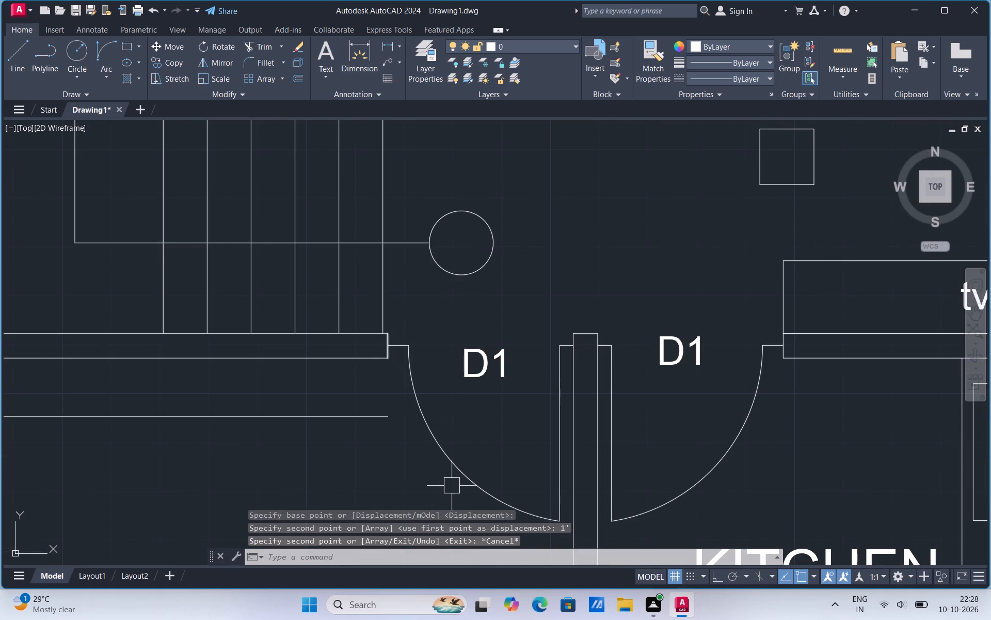
{"action": "type", "text": "ex"}
{"action": "left_click", "coordinate": [500, 418]}
{"action": "left_click", "coordinate": [389, 355]}
{"action": "scroll", "coordinate": [373, 397], "scroll_direction": "down", "scroll_amount": 4}
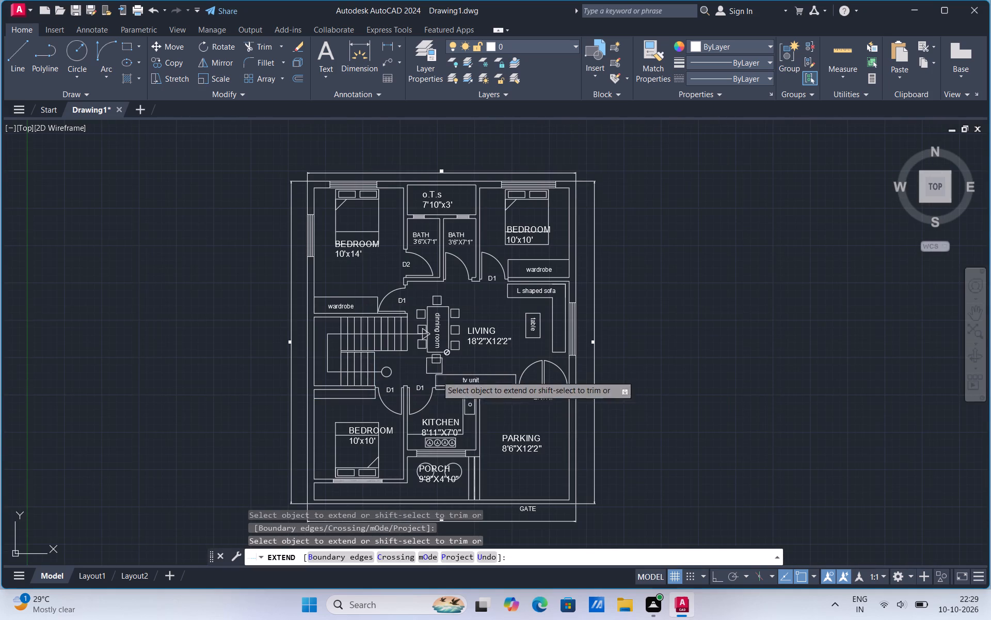
{"action": "scroll", "coordinate": [328, 368], "scroll_direction": "up", "scroll_amount": 2}
{"action": "key", "text": "Escape"}
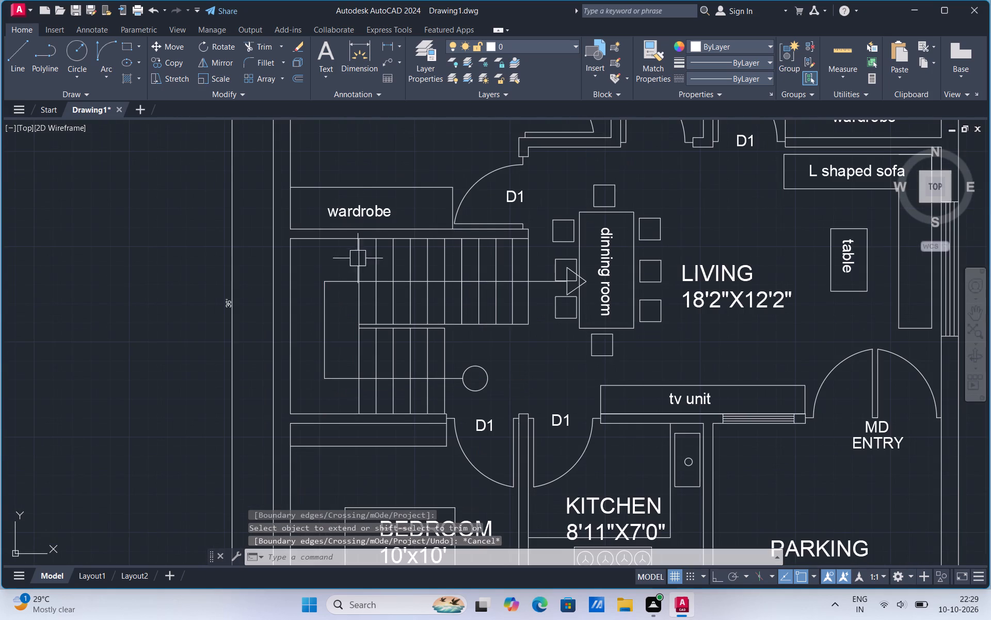
Copy the "wardrobe" label from the bedroom above the stairs into the new wardrobe in the lower bedroom.
{"action": "left_click", "coordinate": [364, 204]}
{"action": "right_click", "coordinate": [364, 204]}
{"action": "left_click", "coordinate": [408, 343]}
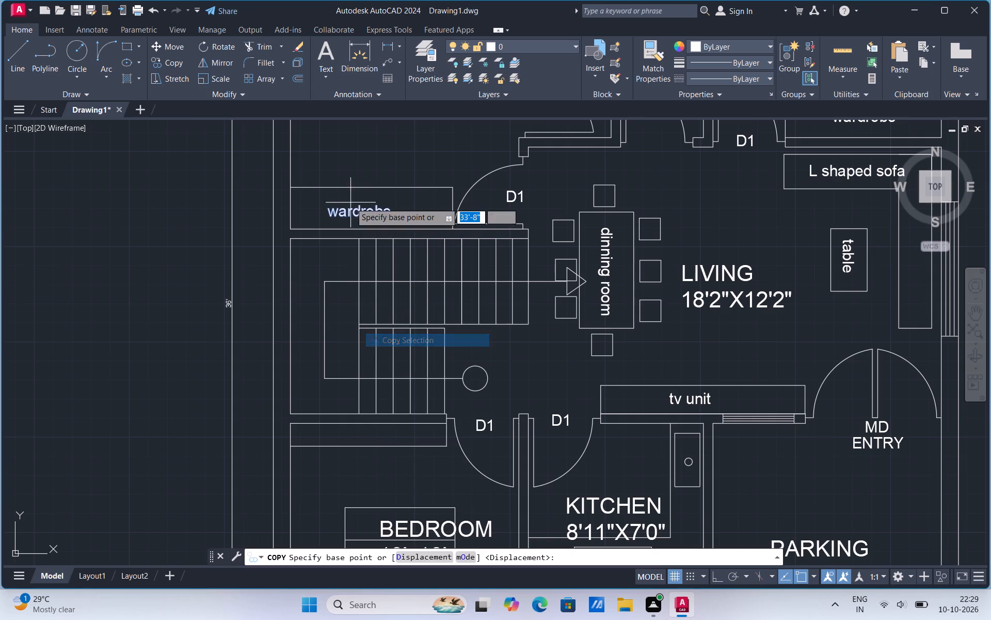
{"action": "left_click", "coordinate": [350, 210]}
{"action": "scroll", "coordinate": [357, 437], "scroll_direction": "up", "scroll_amount": 1}
{"action": "left_click", "coordinate": [357, 433]}
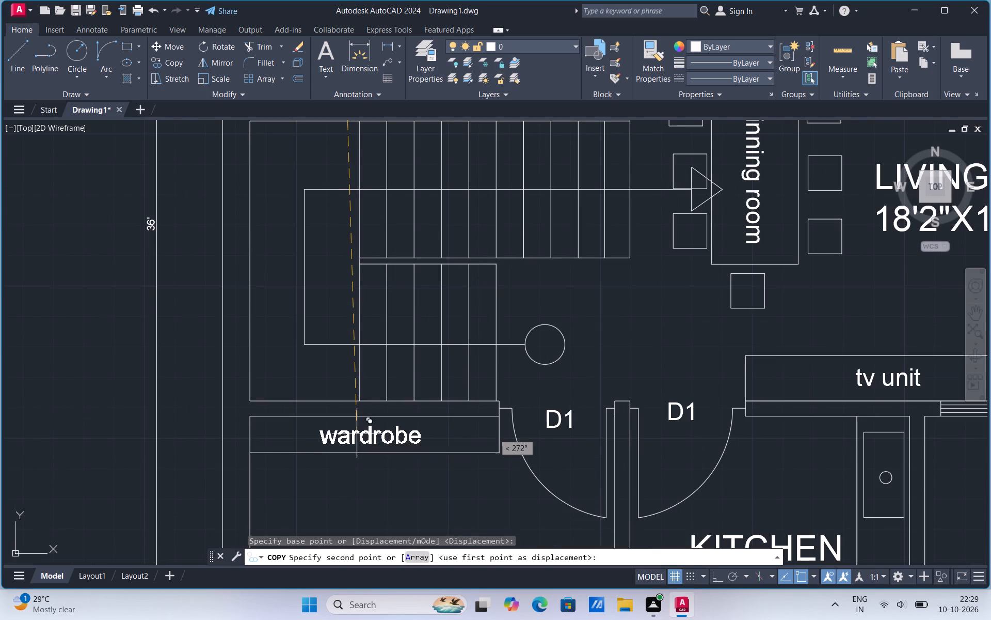
{"action": "key", "text": "Escape"}
Move the lower bedroom wardrobe's front line 6" further down into the room.
{"action": "left_click", "coordinate": [434, 450]}
{"action": "right_click", "coordinate": [434, 450]}
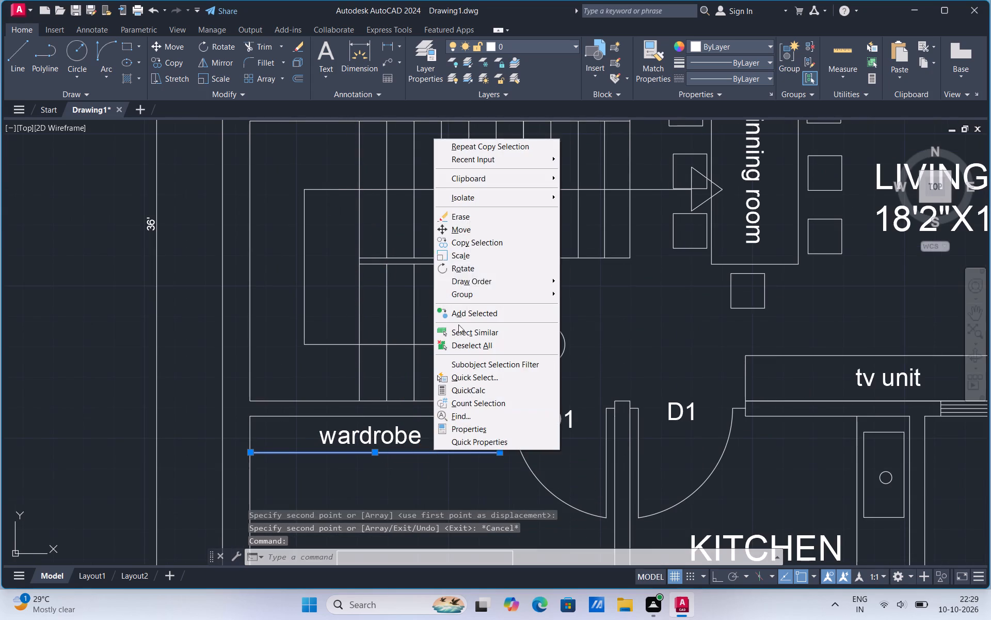
{"action": "left_click", "coordinate": [468, 228]}
{"action": "left_click", "coordinate": [500, 454]}
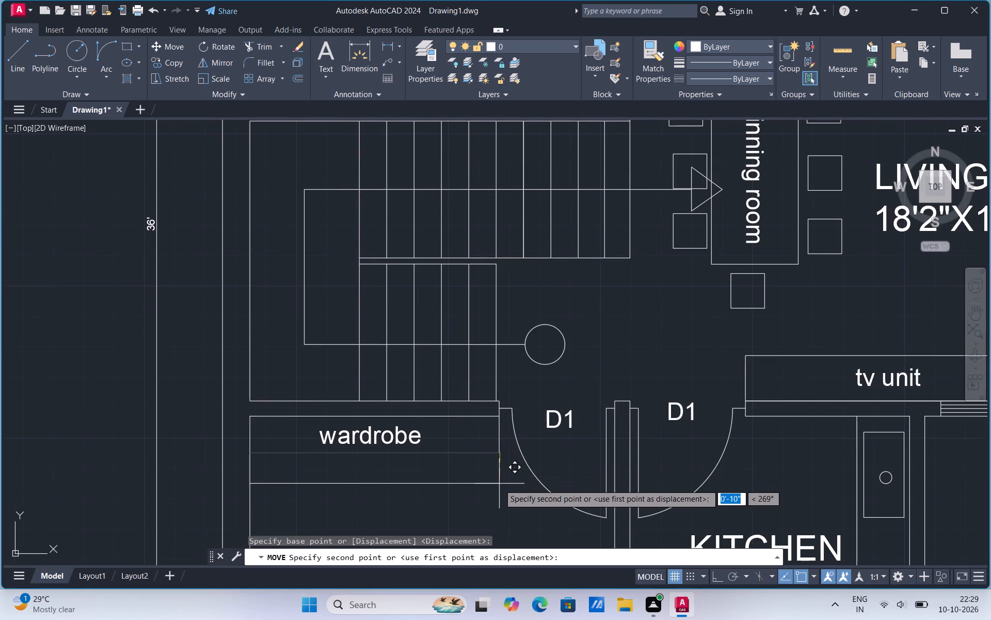
{"action": "key", "text": "6"}
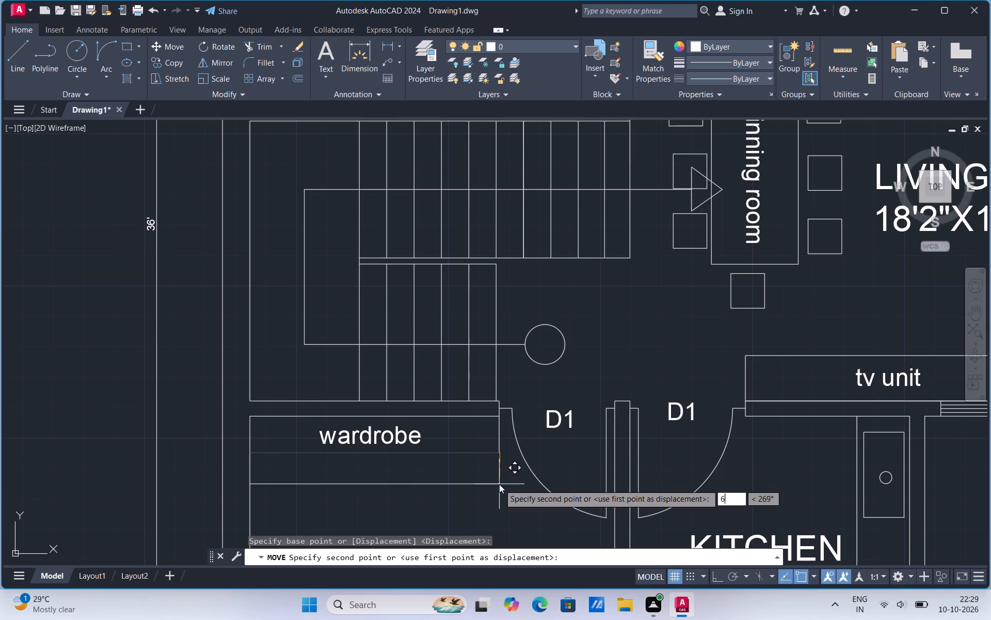
{"action": "key", "text": "shift+quotedbl"}
{"action": "key", "text": "Return"}
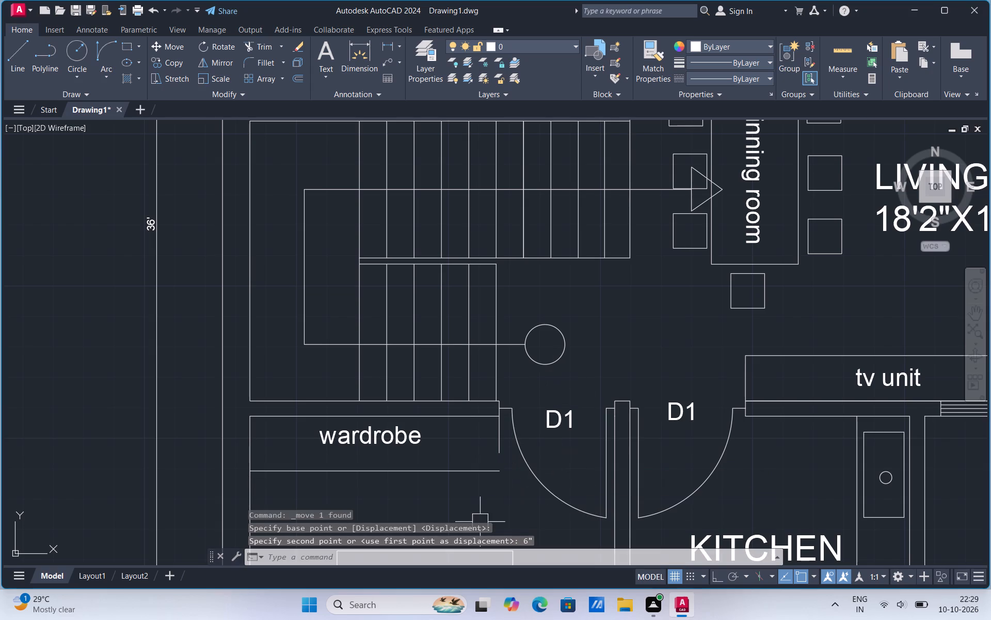
Extend the wardrobe's side line by the D1 door down to the moved front line.
{"action": "key", "text": "e"}
{"action": "key", "text": "x"}
{"action": "left_click", "coordinate": [516, 462]}
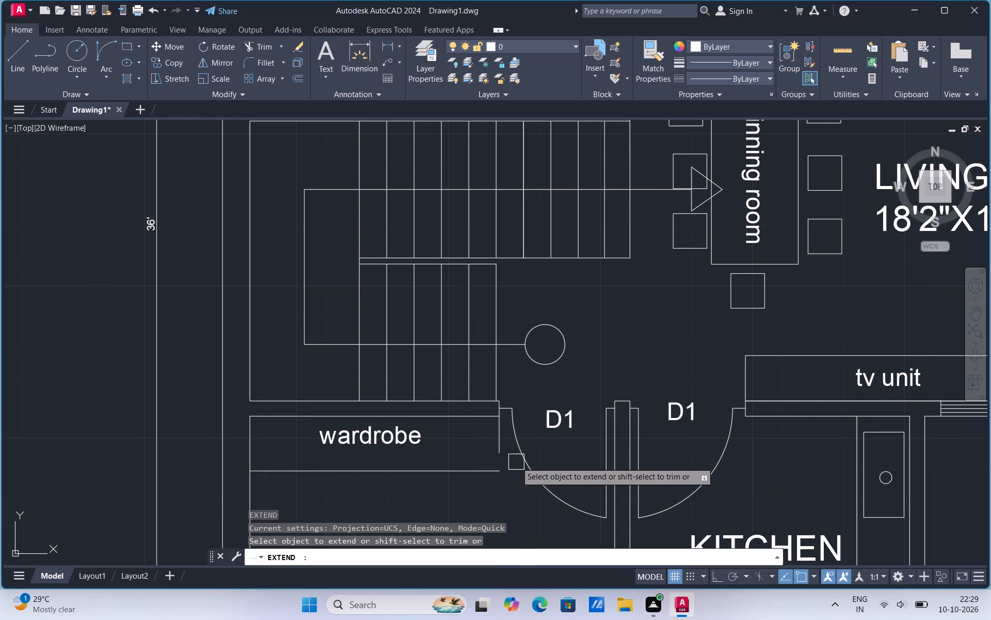
{"action": "left_click", "coordinate": [500, 448]}
{"action": "scroll", "coordinate": [434, 473], "scroll_direction": "down", "scroll_amount": 3}
{"action": "key", "text": "Escape"}
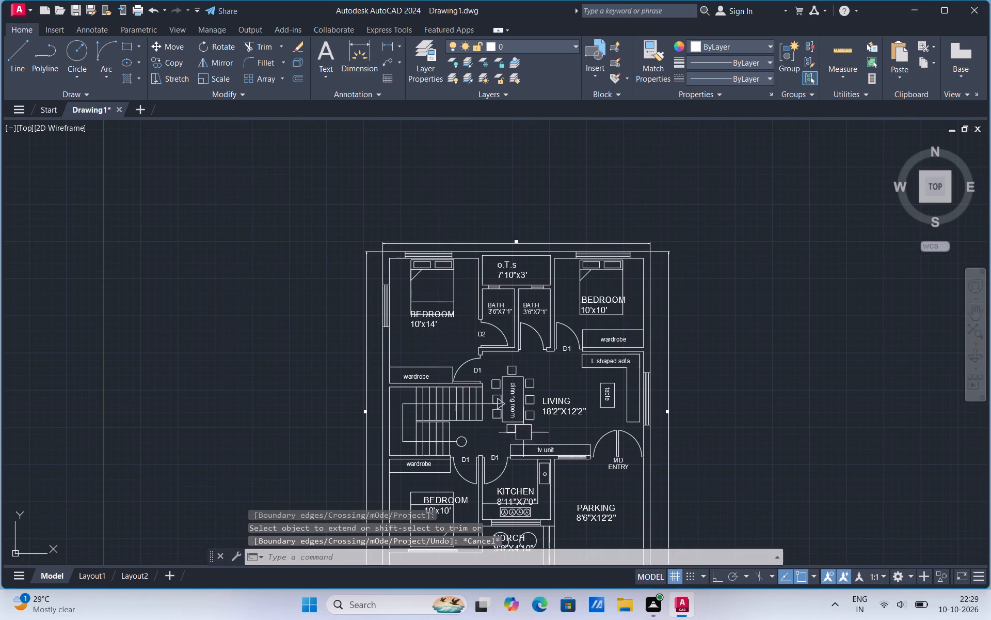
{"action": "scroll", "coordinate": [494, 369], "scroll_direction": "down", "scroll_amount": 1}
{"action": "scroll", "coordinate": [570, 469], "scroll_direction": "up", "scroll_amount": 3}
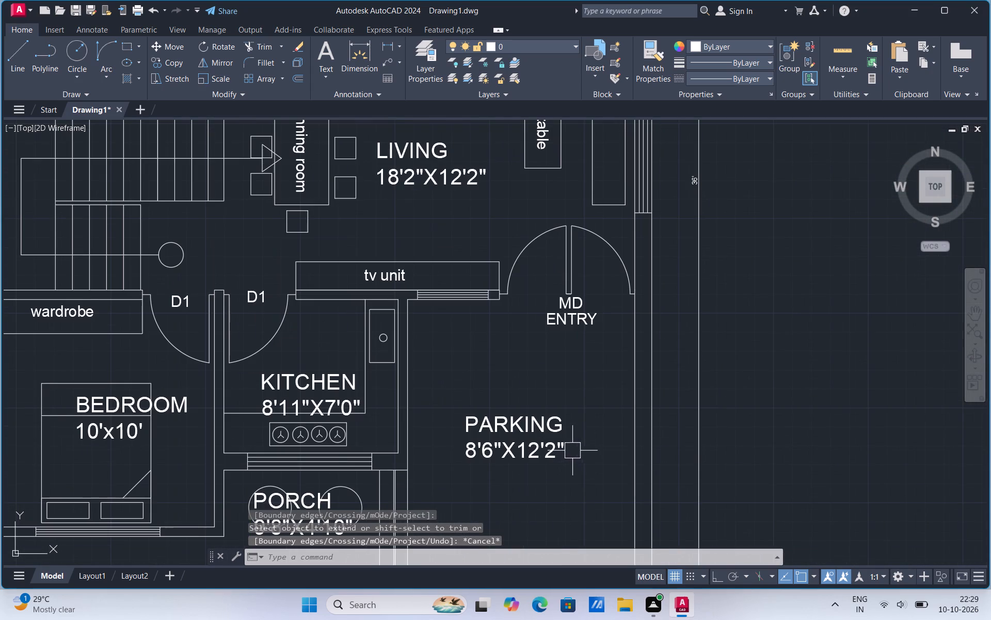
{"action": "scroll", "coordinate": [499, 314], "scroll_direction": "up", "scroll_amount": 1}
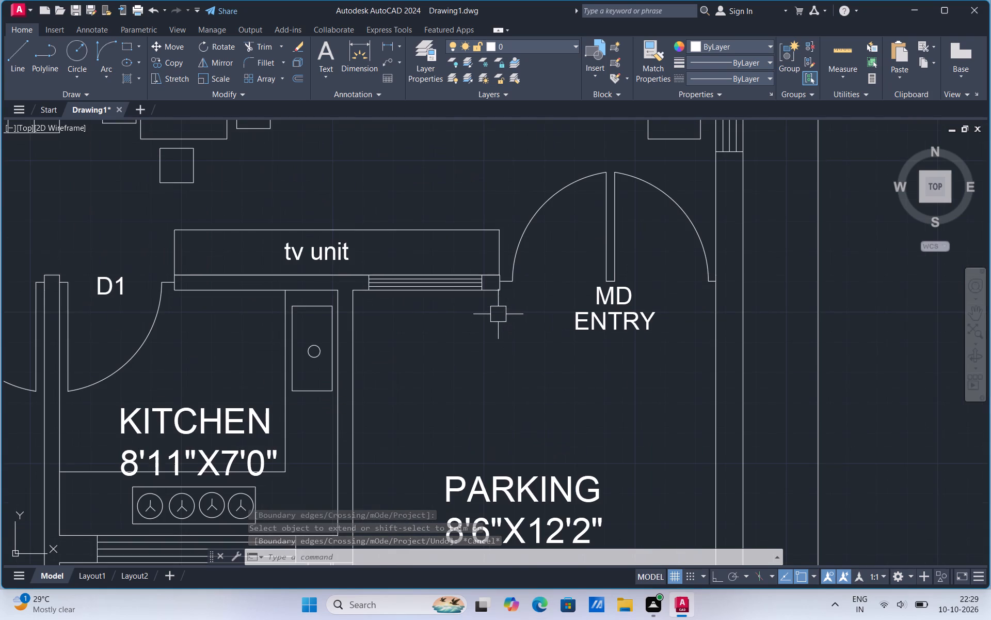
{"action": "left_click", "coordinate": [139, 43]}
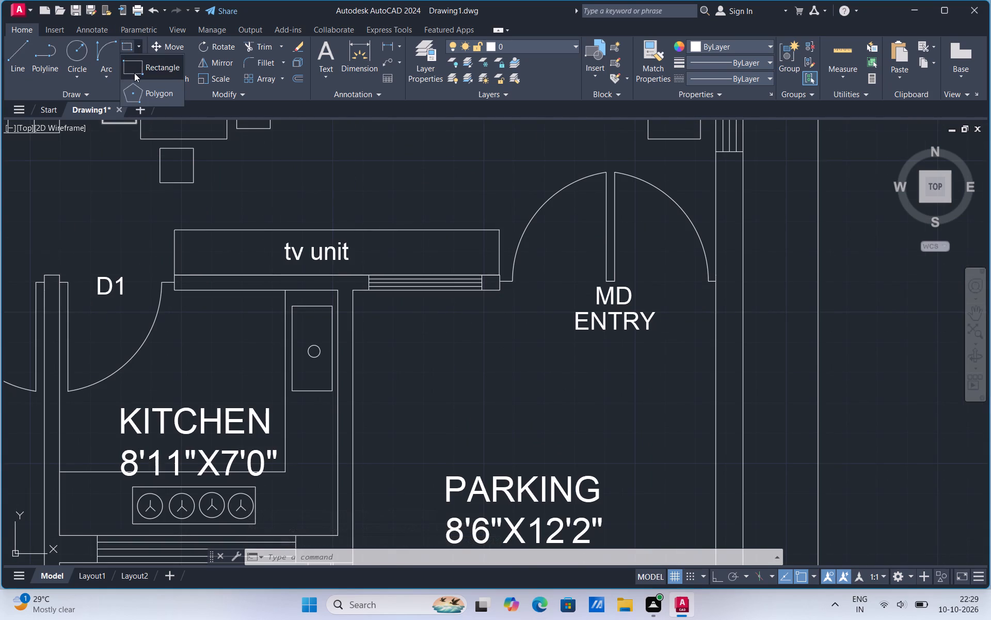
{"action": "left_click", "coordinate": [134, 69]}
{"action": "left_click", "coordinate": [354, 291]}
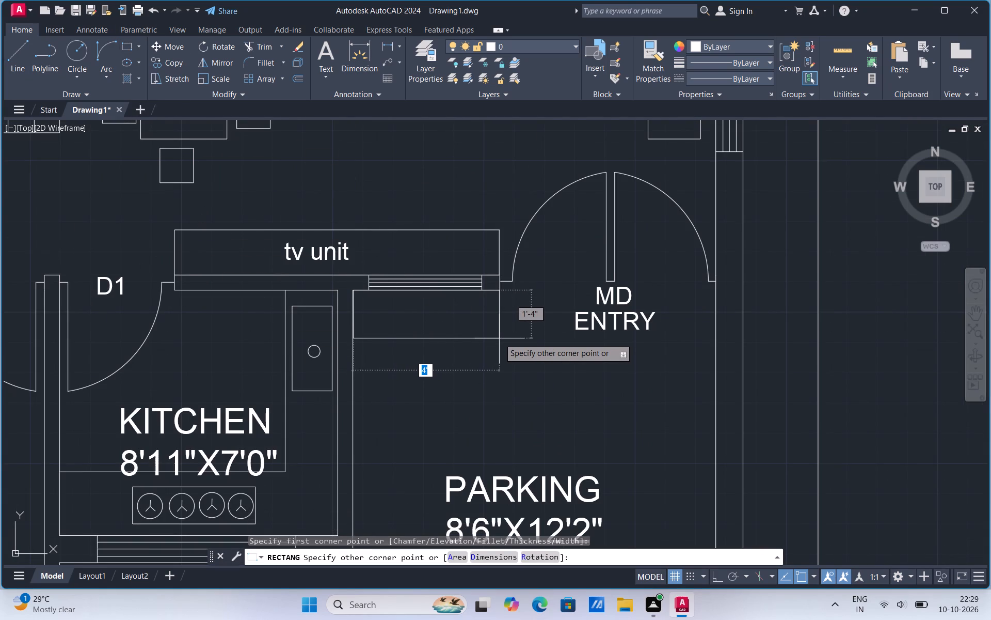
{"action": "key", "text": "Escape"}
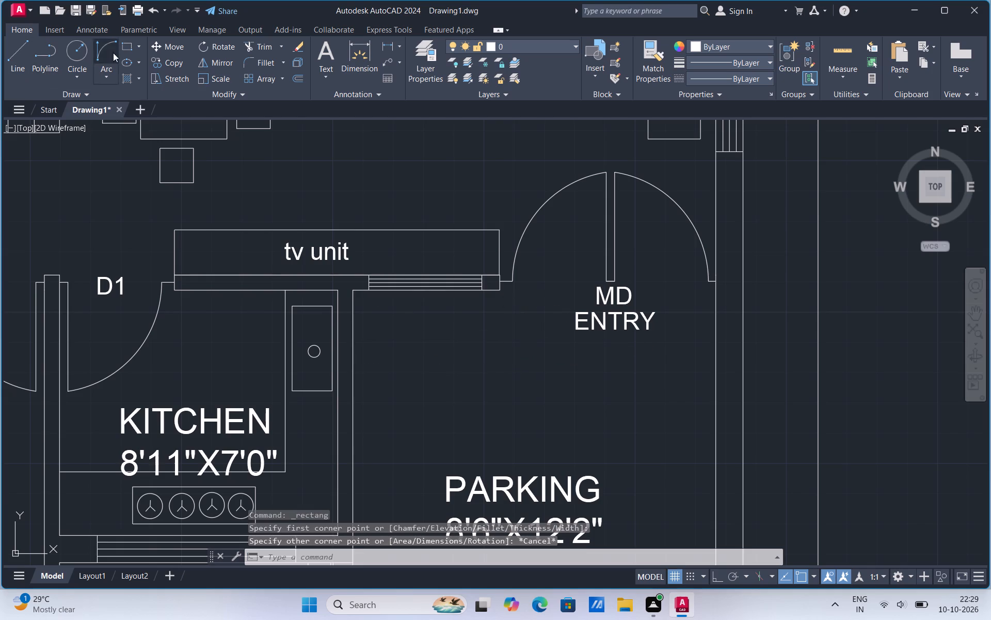
Draw a rectangle about 4'-1" by 1' in the parking area, against the wall below the tv unit.
{"action": "left_click", "coordinate": [139, 45]}
{"action": "left_click", "coordinate": [136, 66]}
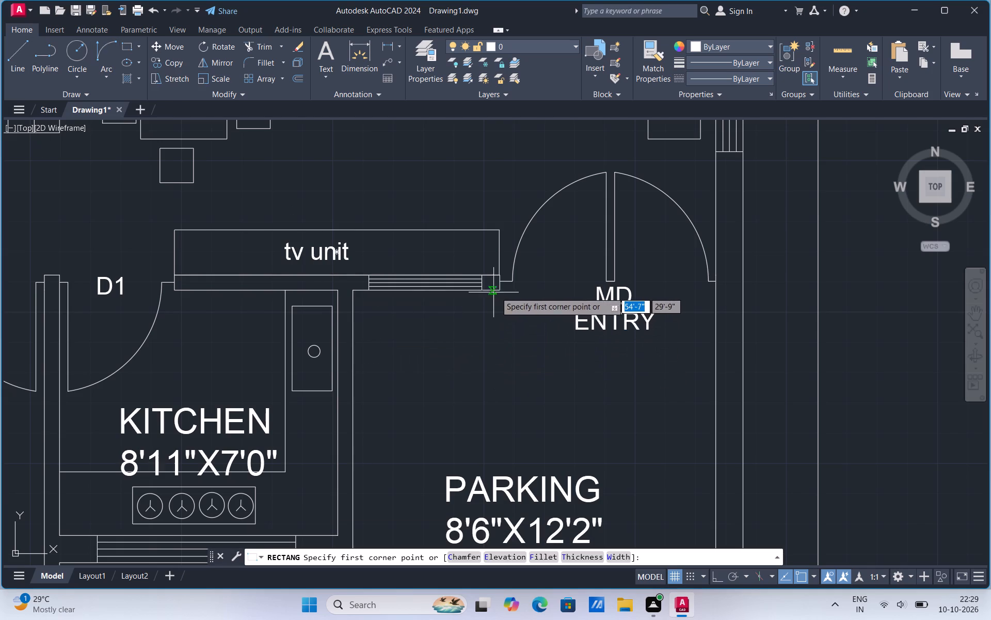
{"action": "left_click", "coordinate": [499, 291]}
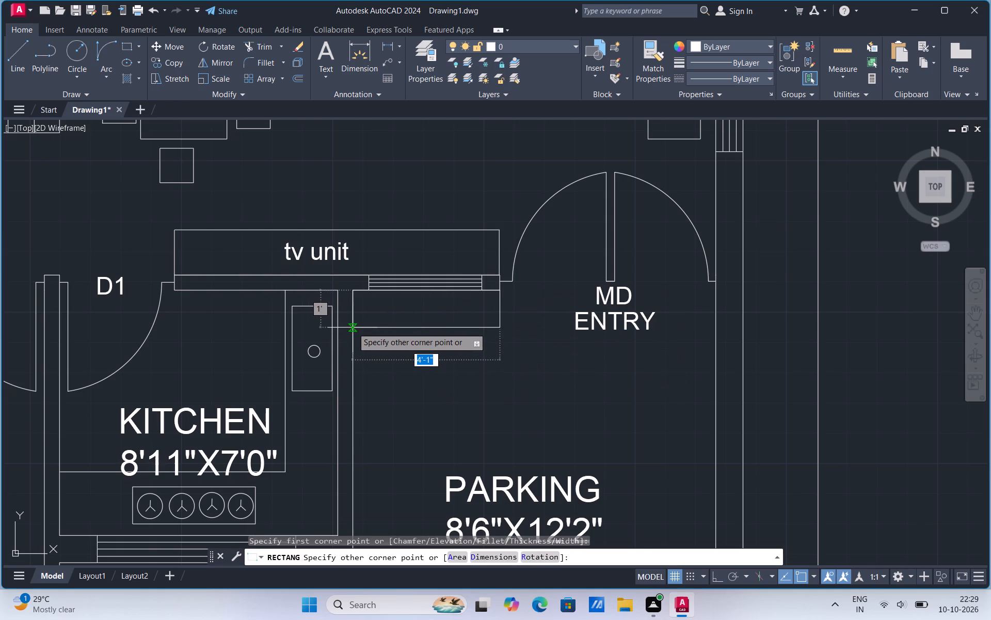
{"action": "left_click", "coordinate": [353, 328]}
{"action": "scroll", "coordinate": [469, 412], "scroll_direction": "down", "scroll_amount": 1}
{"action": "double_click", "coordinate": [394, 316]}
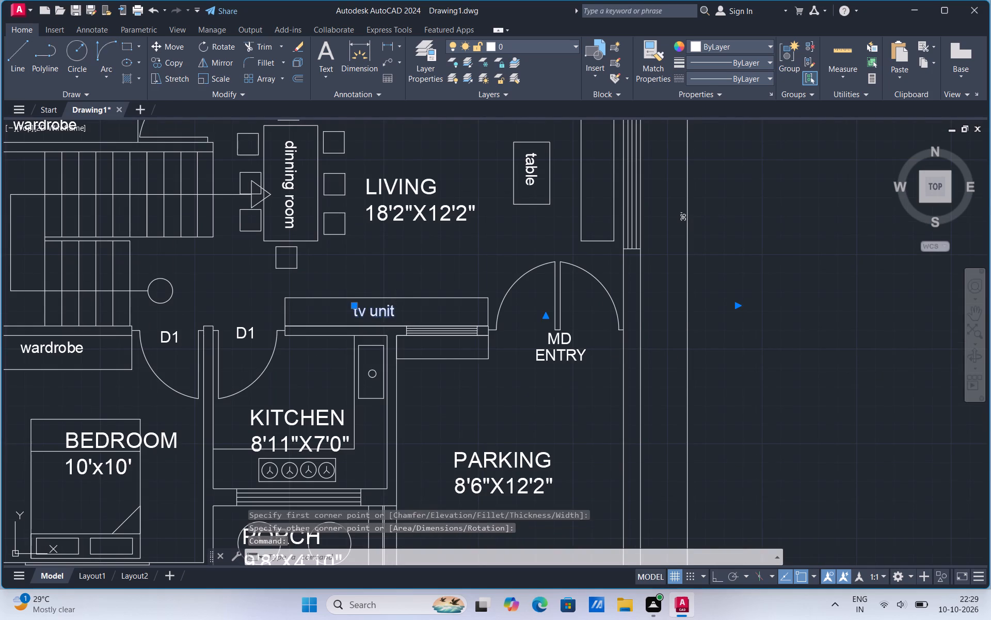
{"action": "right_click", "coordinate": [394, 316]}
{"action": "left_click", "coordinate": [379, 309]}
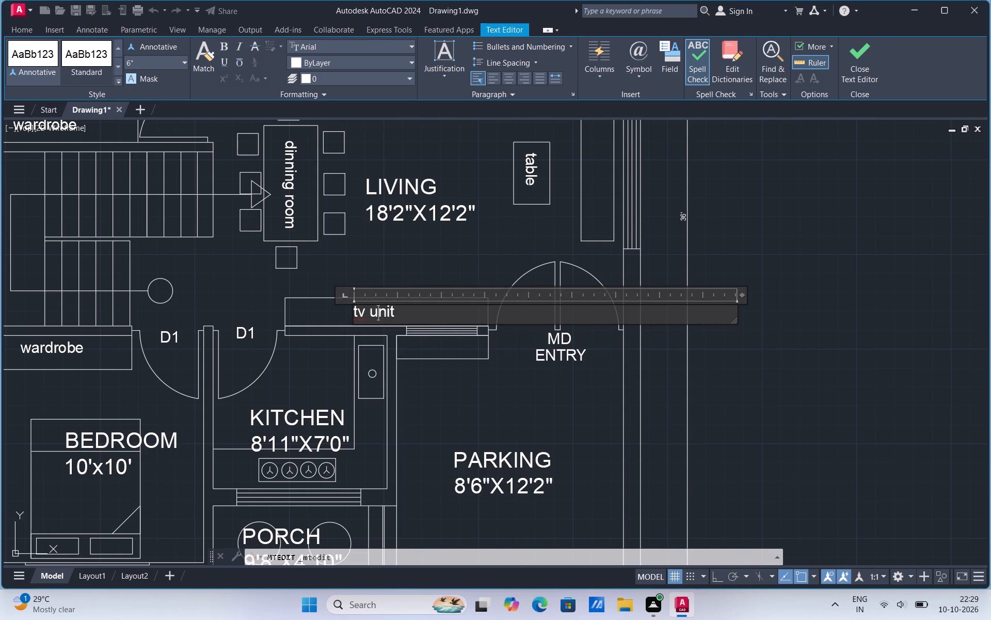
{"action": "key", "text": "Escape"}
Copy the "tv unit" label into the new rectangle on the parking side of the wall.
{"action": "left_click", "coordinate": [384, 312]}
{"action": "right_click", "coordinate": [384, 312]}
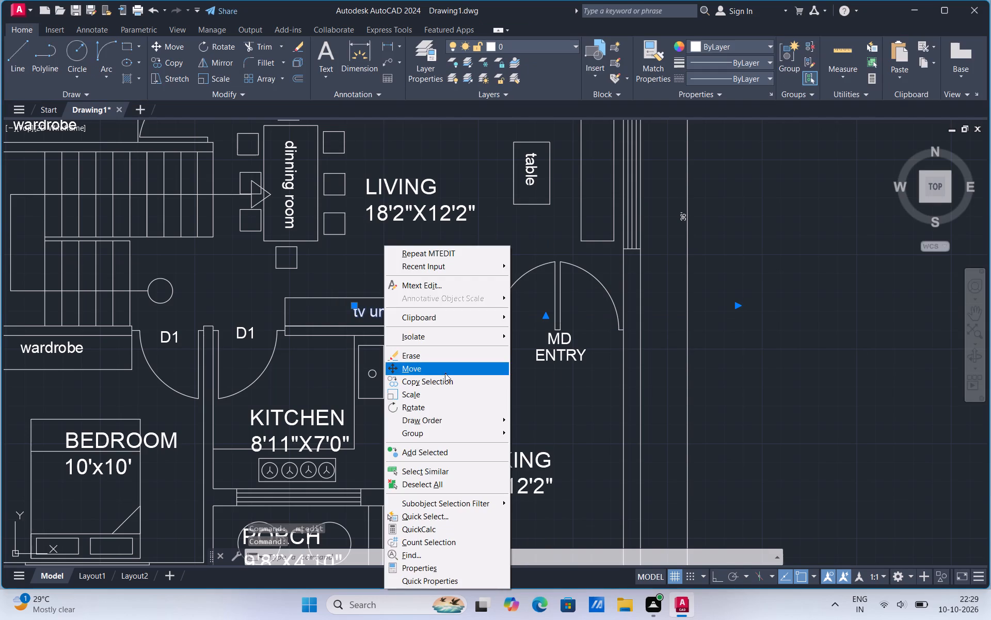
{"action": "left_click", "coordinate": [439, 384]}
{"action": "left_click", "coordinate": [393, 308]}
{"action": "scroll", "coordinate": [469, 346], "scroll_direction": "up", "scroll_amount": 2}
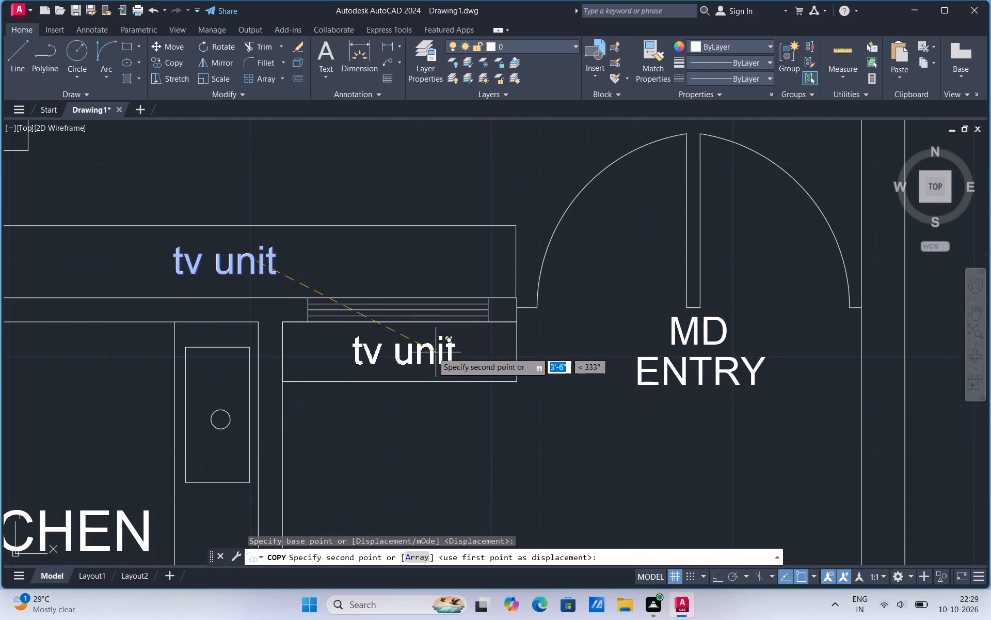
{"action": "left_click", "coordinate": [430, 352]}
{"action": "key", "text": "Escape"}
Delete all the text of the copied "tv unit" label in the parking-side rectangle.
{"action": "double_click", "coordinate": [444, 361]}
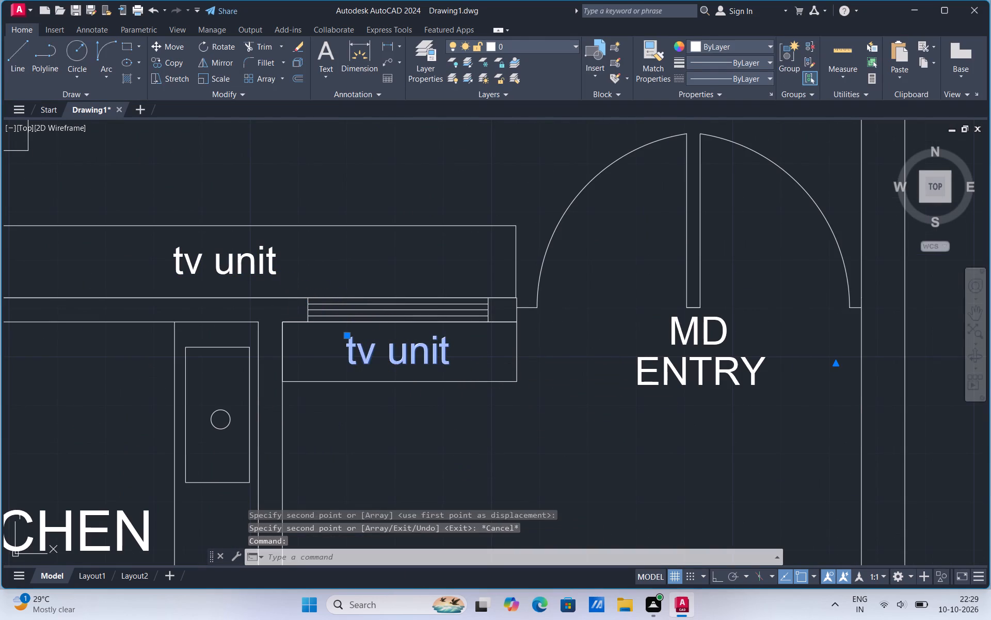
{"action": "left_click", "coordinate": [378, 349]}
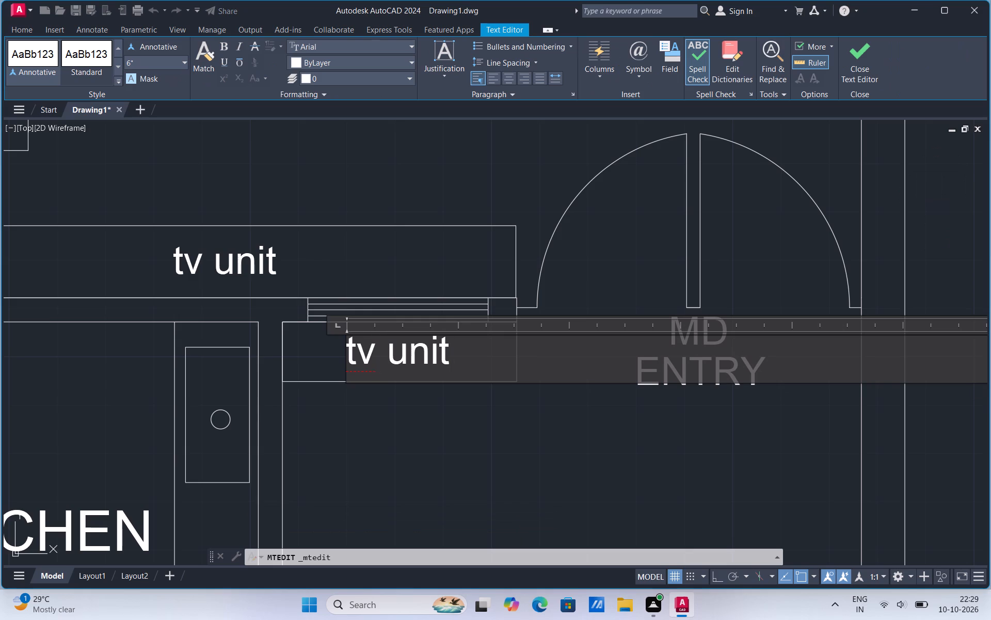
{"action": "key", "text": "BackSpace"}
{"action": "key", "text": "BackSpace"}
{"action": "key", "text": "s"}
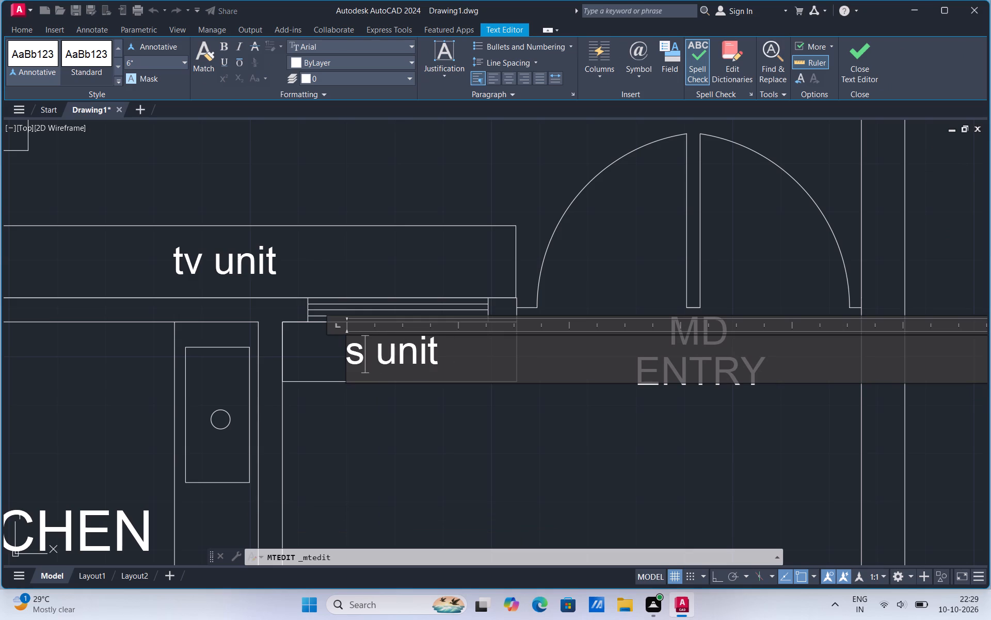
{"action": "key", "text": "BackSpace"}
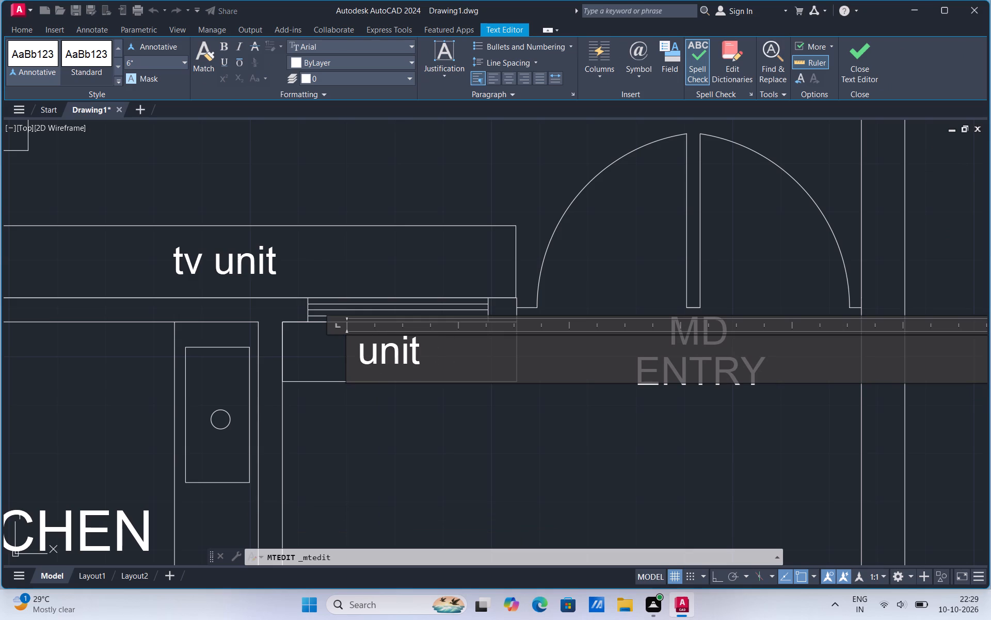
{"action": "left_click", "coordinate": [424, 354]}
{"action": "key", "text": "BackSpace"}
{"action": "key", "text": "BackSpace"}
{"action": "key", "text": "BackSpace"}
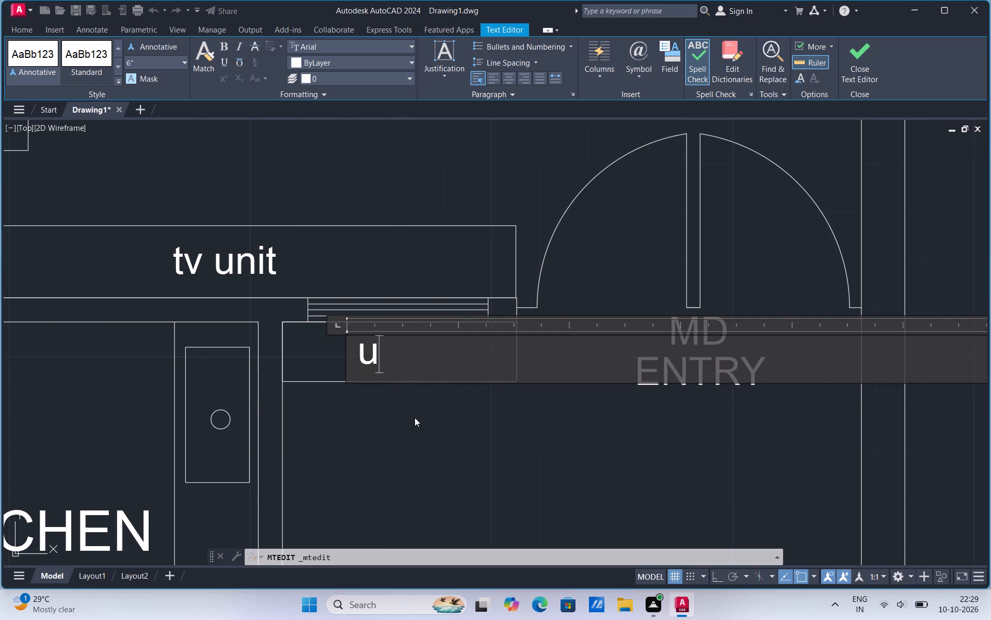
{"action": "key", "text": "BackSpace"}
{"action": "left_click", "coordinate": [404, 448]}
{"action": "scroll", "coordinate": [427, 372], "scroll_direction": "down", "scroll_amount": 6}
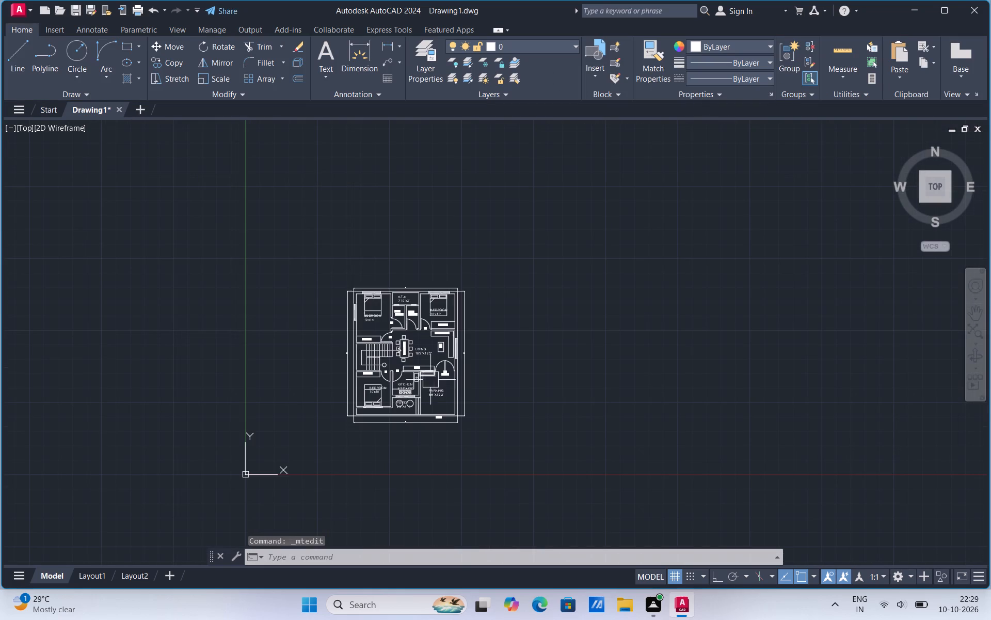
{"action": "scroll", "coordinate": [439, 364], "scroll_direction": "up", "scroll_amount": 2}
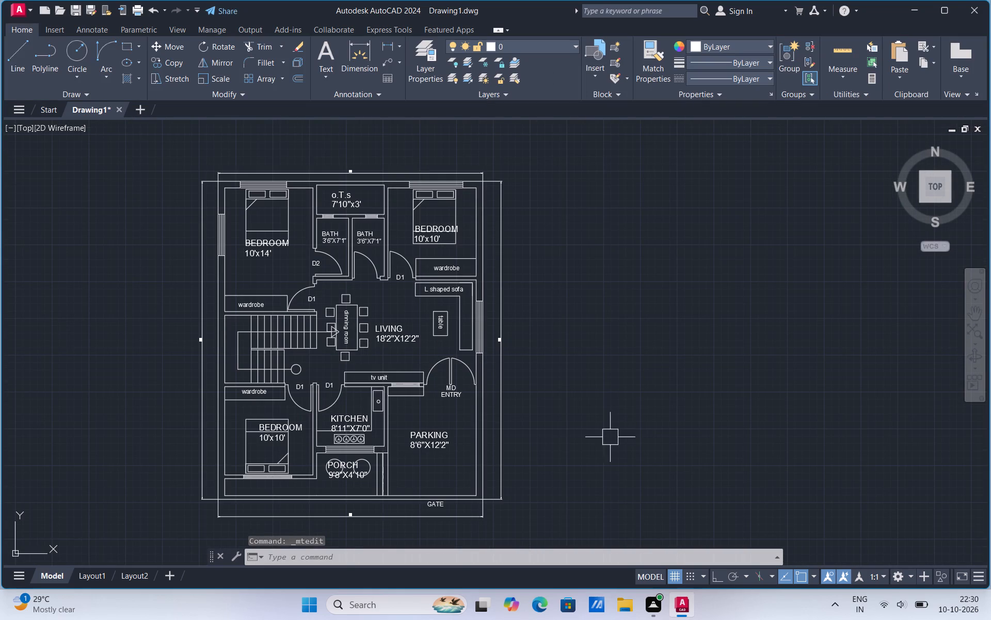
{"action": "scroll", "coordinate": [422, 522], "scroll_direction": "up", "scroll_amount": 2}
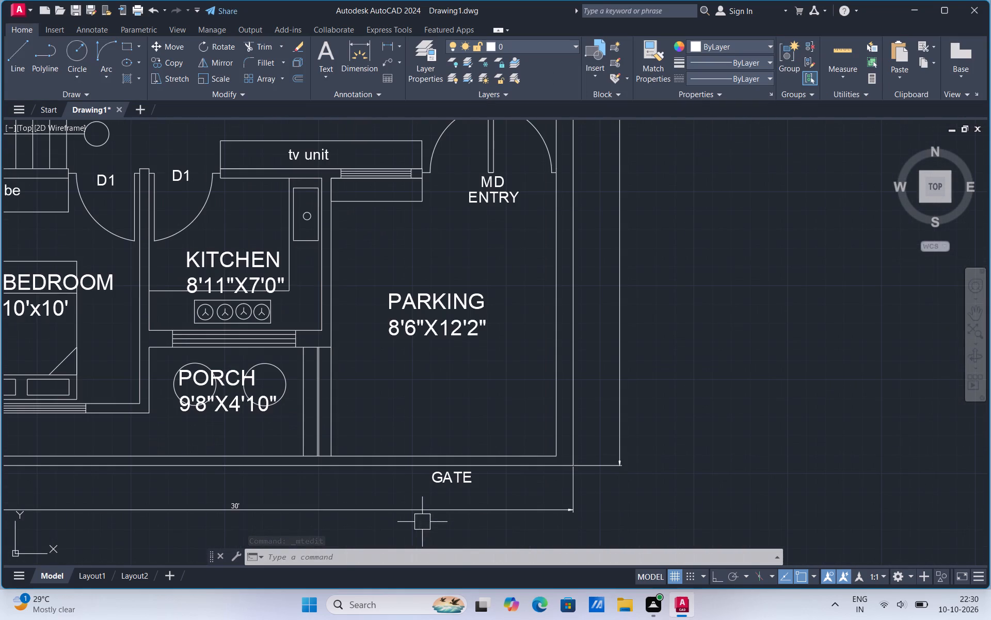
Draw short lines across the front boundary wall at both ends of the parking's gate opening.
{"action": "left_click", "coordinate": [13, 68]}
{"action": "scroll", "coordinate": [313, 422], "scroll_direction": "up", "scroll_amount": 2}
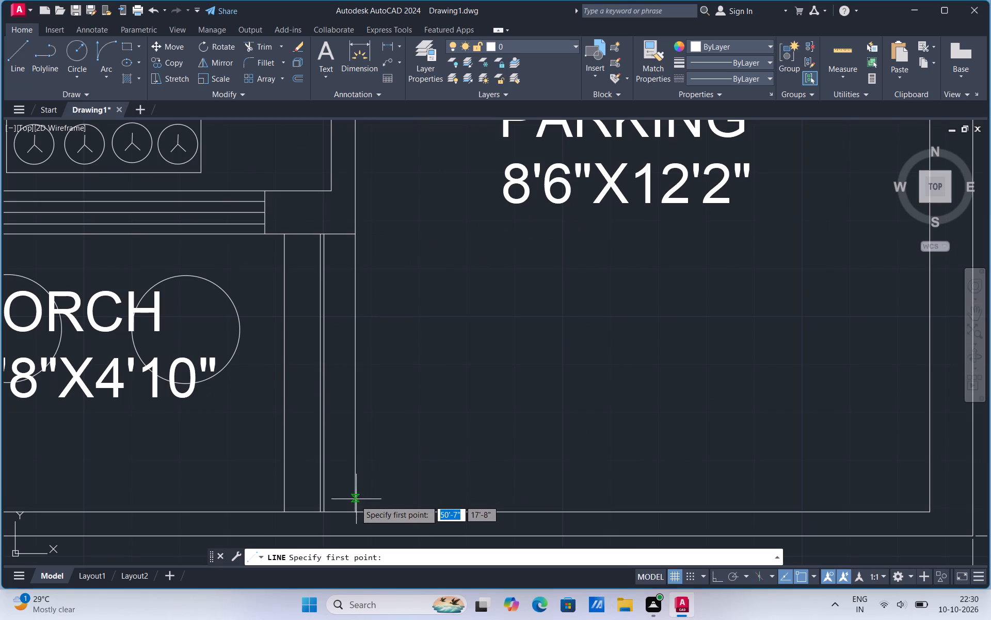
{"action": "left_click", "coordinate": [356, 511]}
{"action": "left_click", "coordinate": [356, 534]}
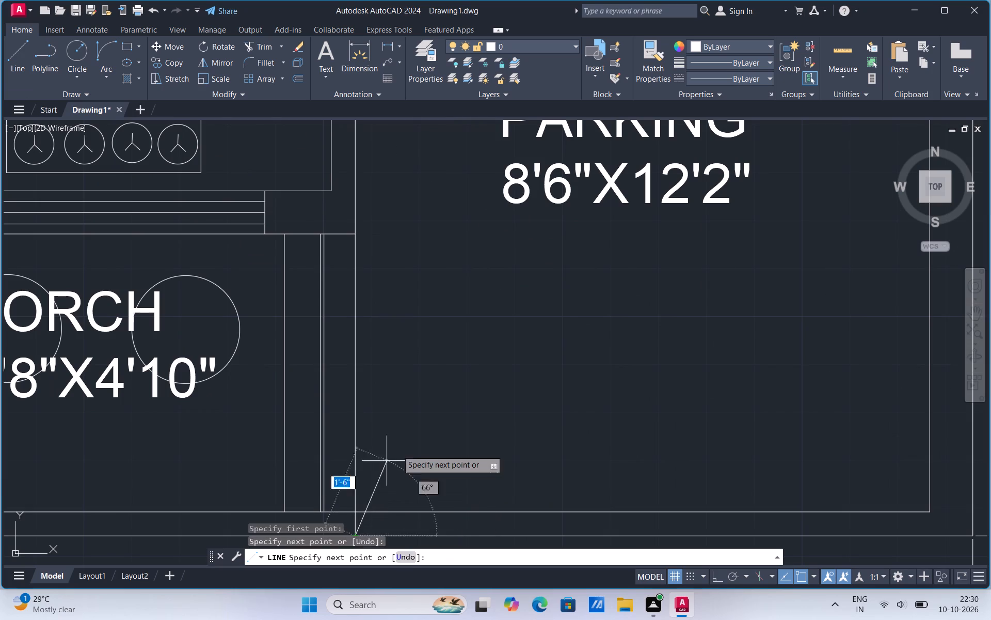
{"action": "key", "text": "Escape"}
{"action": "scroll", "coordinate": [388, 432], "scroll_direction": "down", "scroll_amount": 1}
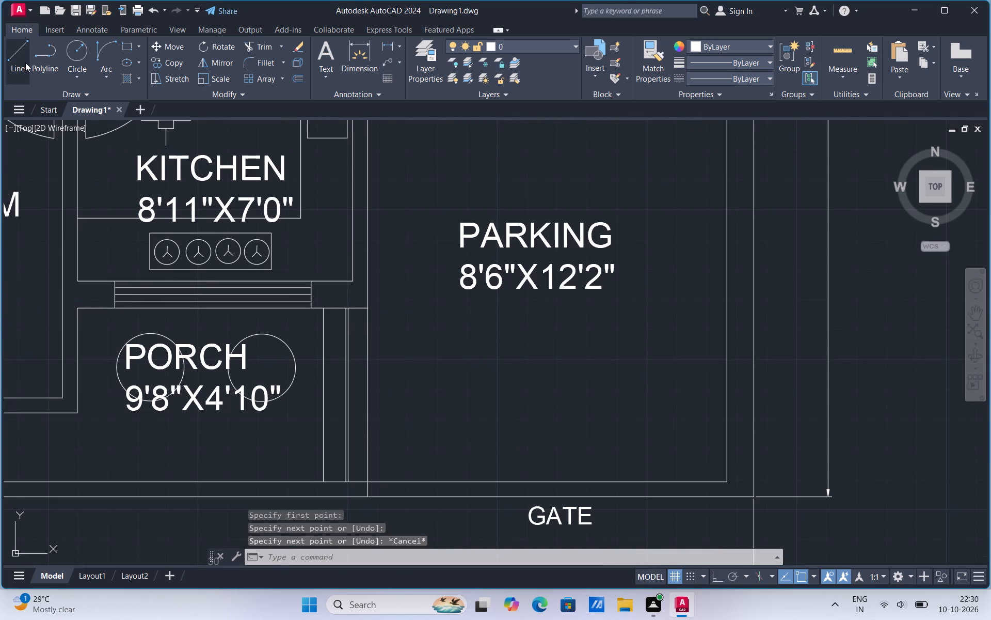
{"action": "left_click", "coordinate": [25, 63]}
{"action": "left_click", "coordinate": [725, 478]}
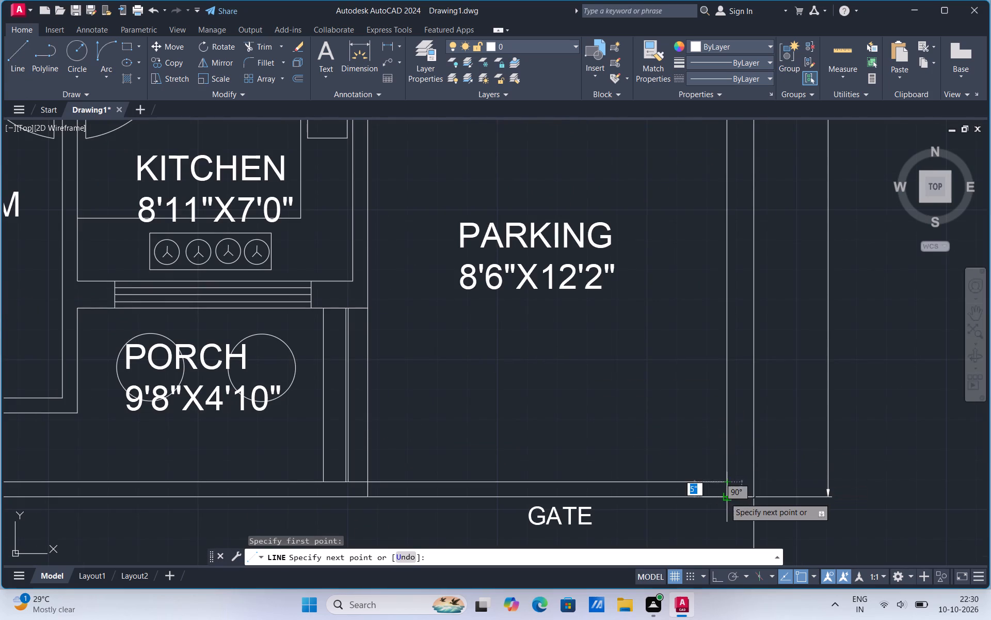
{"action": "left_click", "coordinate": [725, 498]}
{"action": "key", "text": "Escape"}
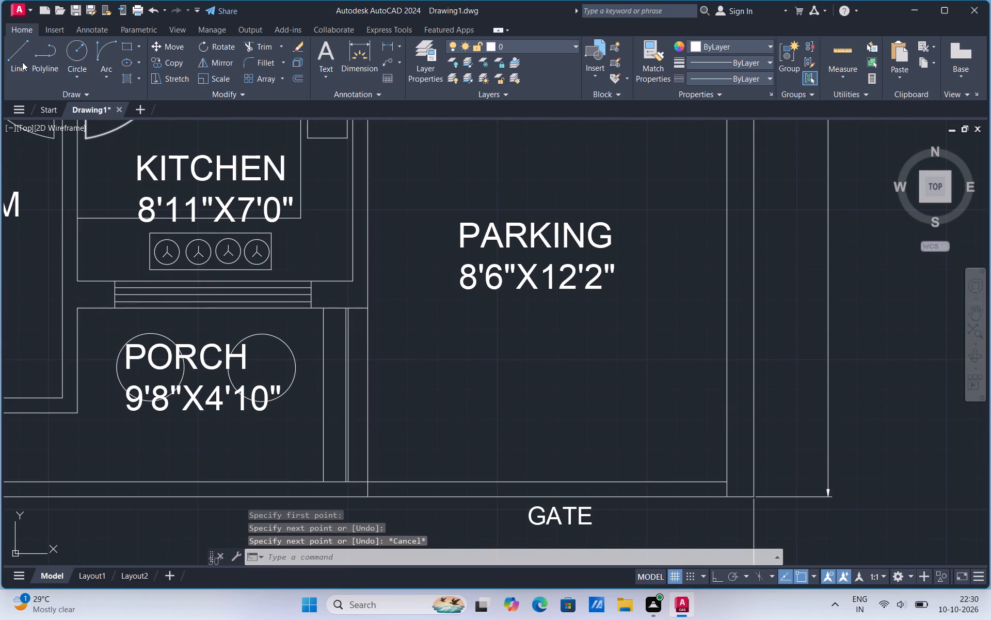
Draw a line along the middle of the front wall between the two end lines of the gate opening.
{"action": "left_click", "coordinate": [23, 61]}
{"action": "scroll", "coordinate": [395, 497], "scroll_direction": "up", "scroll_amount": 2}
{"action": "left_click", "coordinate": [323, 478]}
{"action": "scroll", "coordinate": [323, 478], "scroll_direction": "down", "scroll_amount": 2}
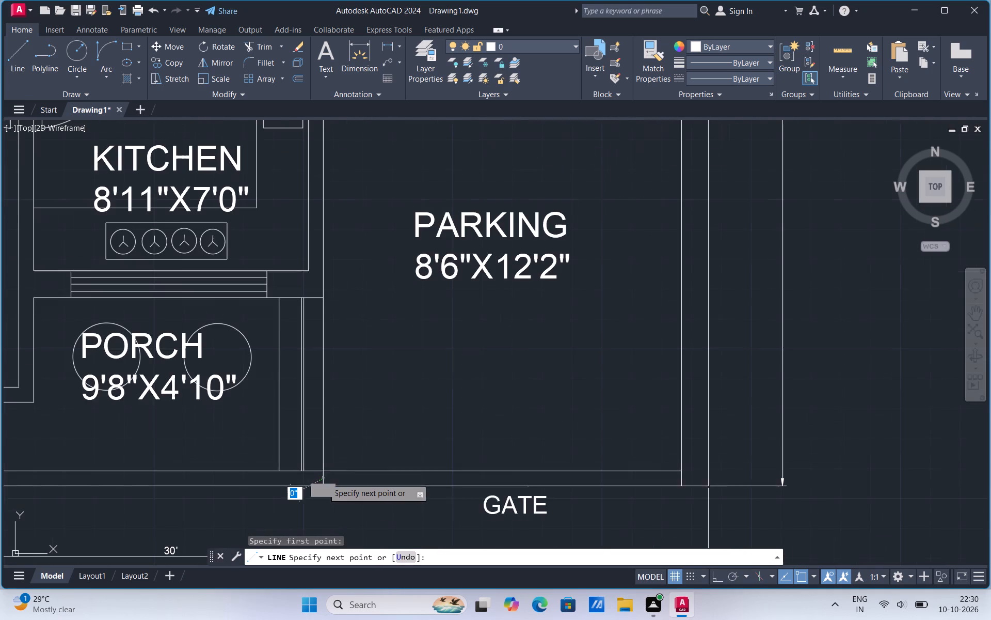
{"action": "scroll", "coordinate": [696, 473], "scroll_direction": "up", "scroll_amount": 2}
{"action": "left_click", "coordinate": [659, 487]}
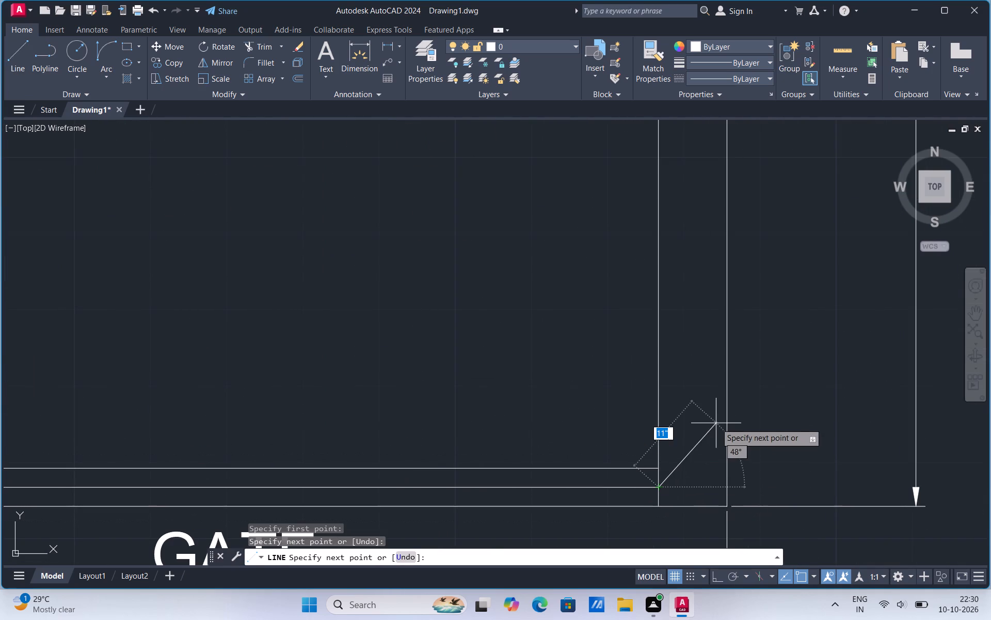
{"action": "key", "text": "Escape"}
Copy the gate's middle line about 1" to each side within the wall thickness.
{"action": "left_click", "coordinate": [636, 488]}
{"action": "right_click", "coordinate": [636, 488]}
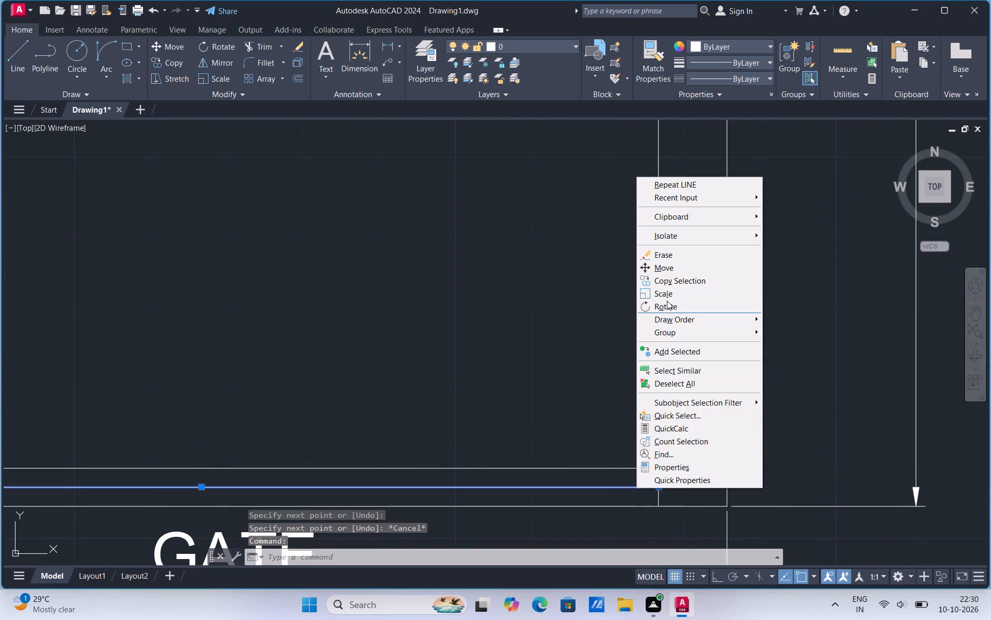
{"action": "left_click", "coordinate": [669, 285]}
{"action": "scroll", "coordinate": [662, 488], "scroll_direction": "up", "scroll_amount": 2}
{"action": "left_click", "coordinate": [649, 481]}
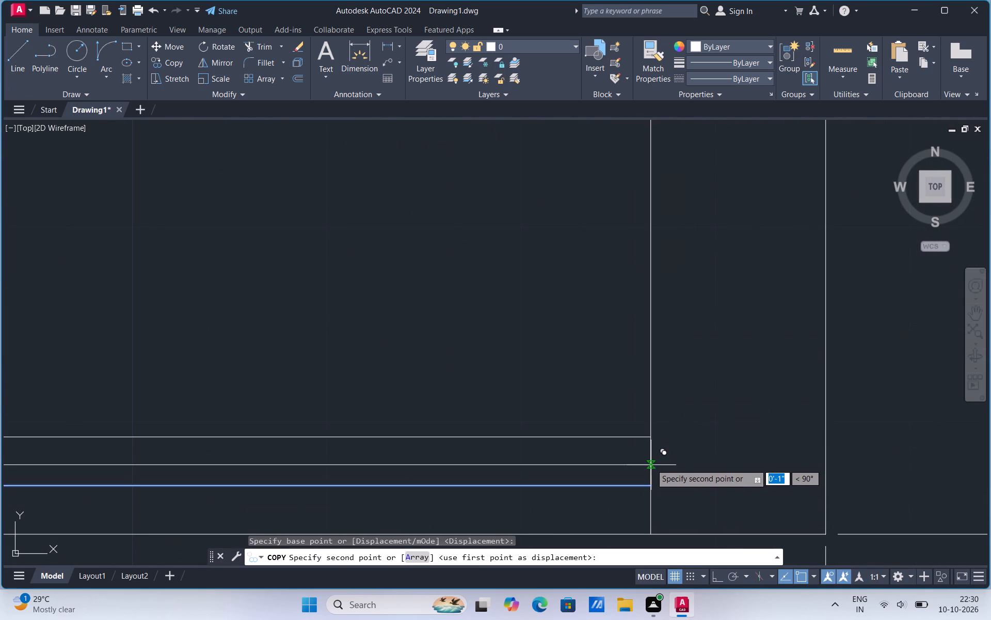
{"action": "left_click", "coordinate": [649, 463]}
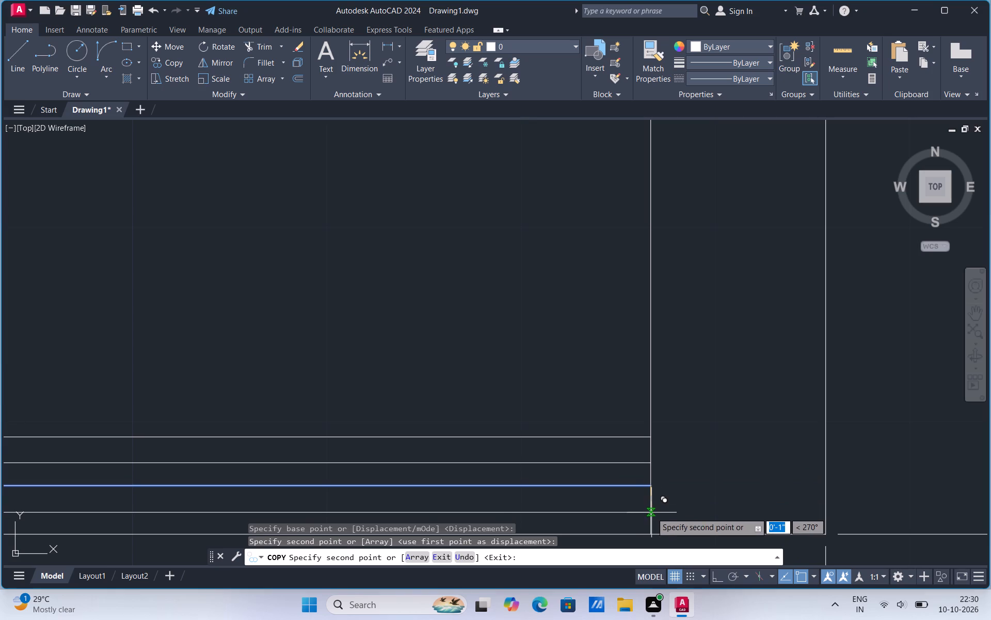
{"action": "left_click", "coordinate": [651, 513]}
{"action": "key", "text": "Escape"}
Move the KITCHEN label upward inside the kitchen, clear of the counter line above the stove.
{"action": "scroll", "coordinate": [725, 435], "scroll_direction": "down", "scroll_amount": 3}
{"action": "scroll", "coordinate": [586, 494], "scroll_direction": "down", "scroll_amount": 3}
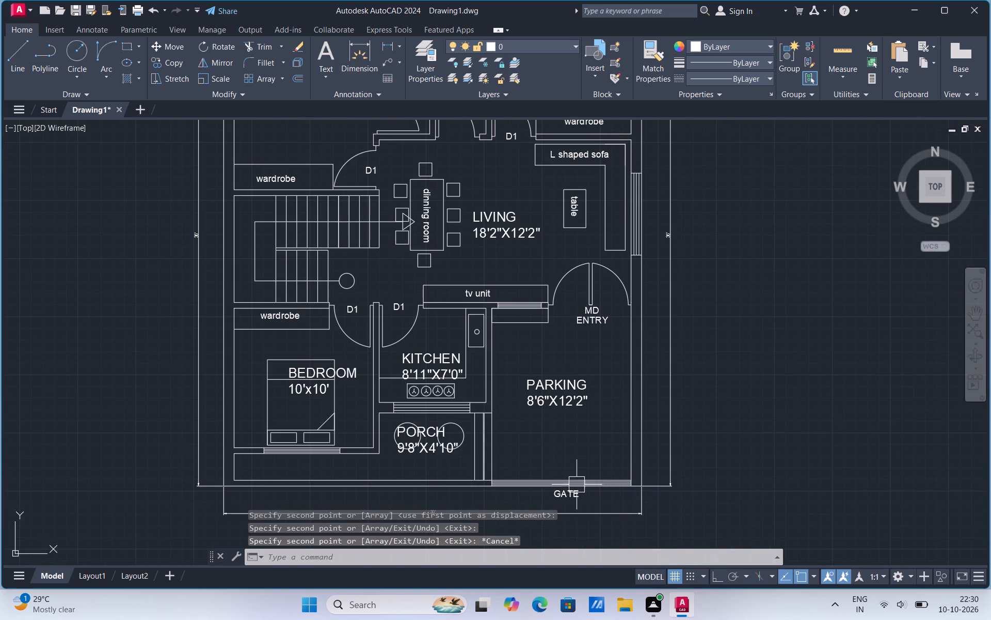
{"action": "scroll", "coordinate": [421, 317], "scroll_direction": "up", "scroll_amount": 1}
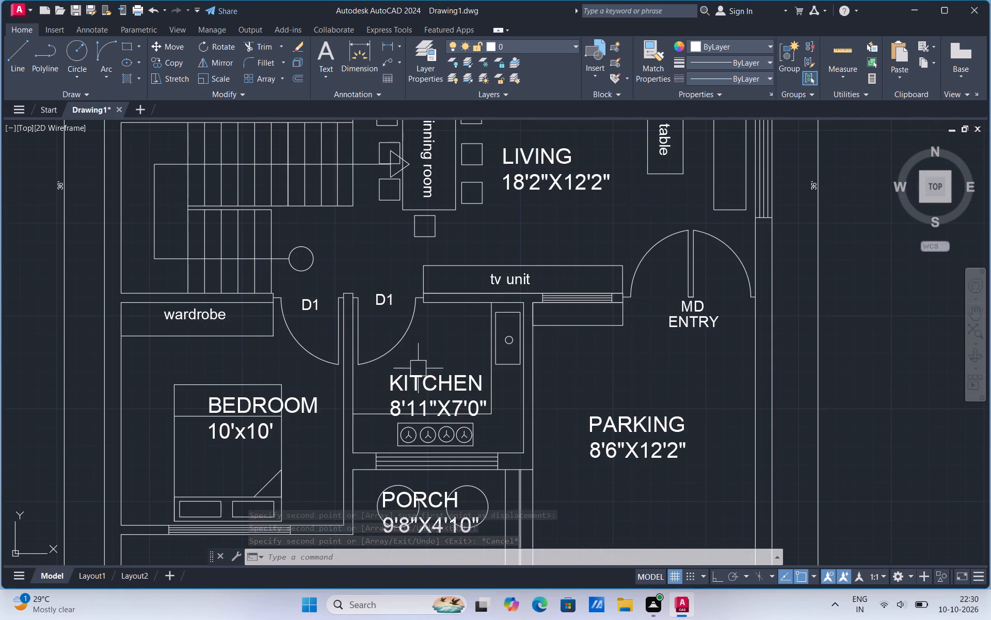
{"action": "left_click", "coordinate": [418, 380]}
{"action": "right_click", "coordinate": [418, 380]}
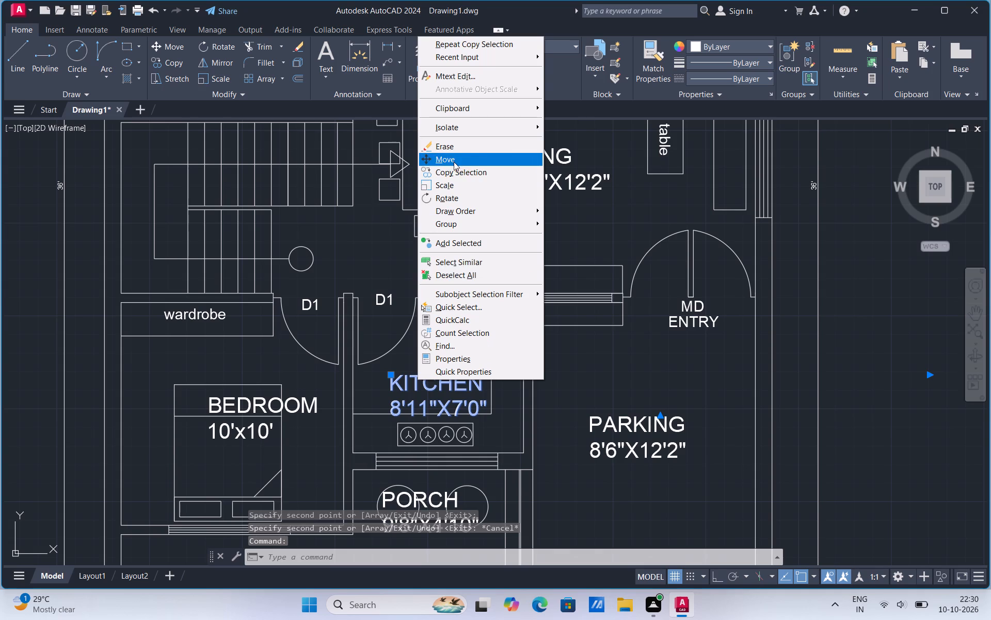
{"action": "left_click", "coordinate": [454, 160]}
{"action": "scroll", "coordinate": [442, 357], "scroll_direction": "up", "scroll_amount": 1}
{"action": "left_click", "coordinate": [414, 406]}
{"action": "left_click", "coordinate": [412, 365]}
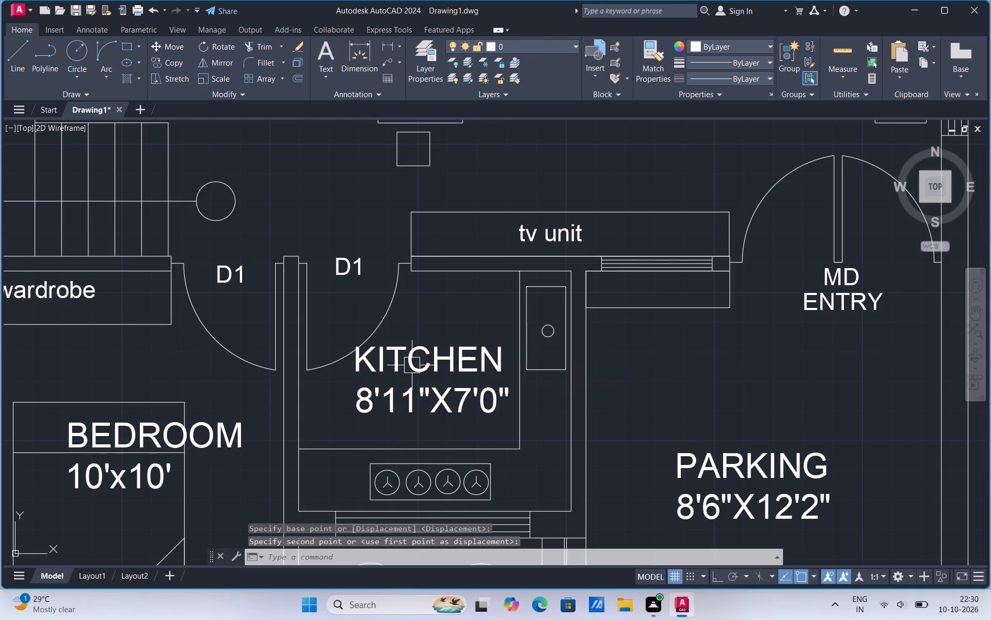
Move the BEDROOM 10'x14' label off the bed into the free floor space below it.
{"action": "scroll", "coordinate": [449, 386], "scroll_direction": "down", "scroll_amount": 2}
{"action": "scroll", "coordinate": [460, 451], "scroll_direction": "down", "scroll_amount": 1}
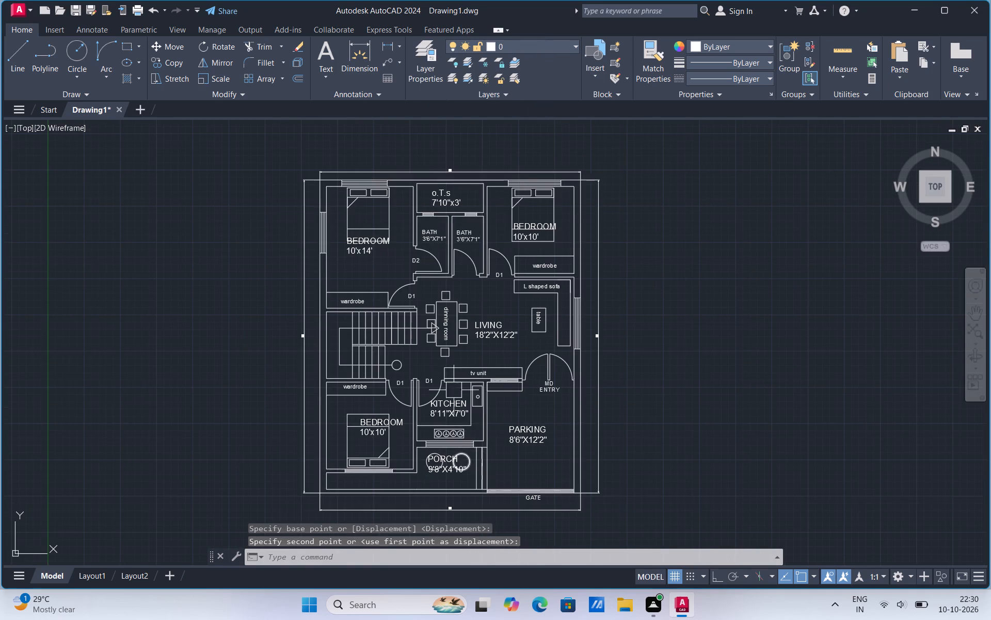
{"action": "scroll", "coordinate": [371, 195], "scroll_direction": "up", "scroll_amount": 2}
{"action": "left_click", "coordinate": [345, 345]}
{"action": "right_click", "coordinate": [345, 345]}
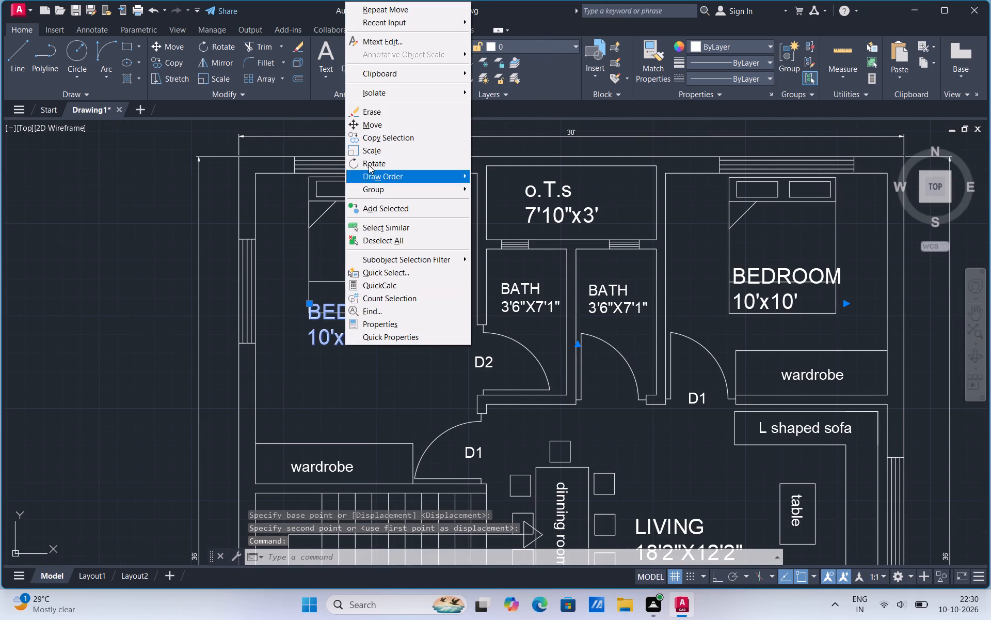
{"action": "left_click", "coordinate": [380, 130]}
{"action": "left_click", "coordinate": [351, 296]}
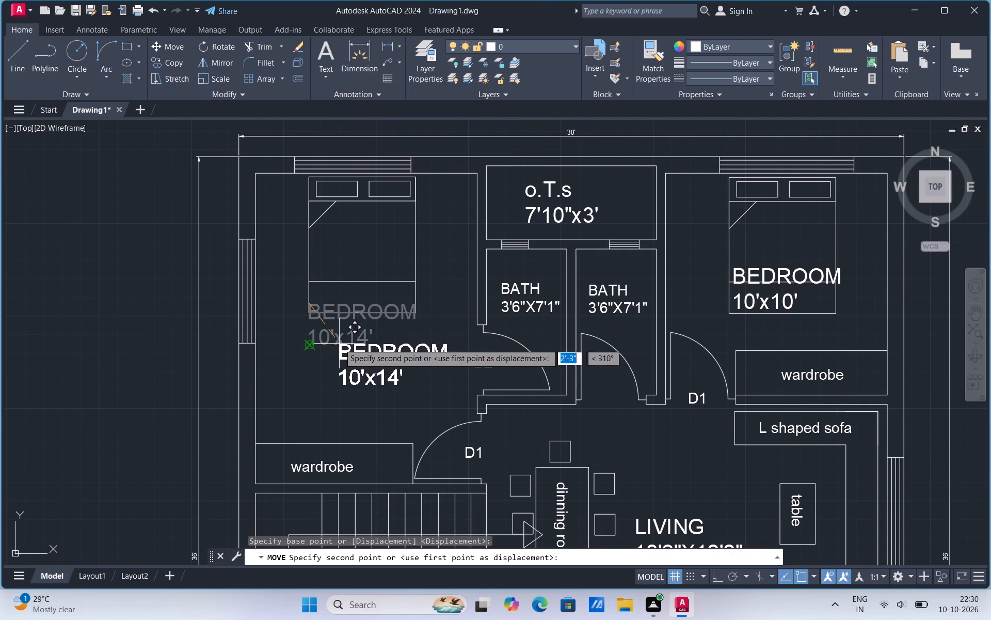
{"action": "left_click", "coordinate": [316, 337]}
Move the BEDROOM 10'x10' label beside the bath upward on the bed, above the bed's lower cross line.
{"action": "scroll", "coordinate": [291, 397], "scroll_direction": "down", "scroll_amount": 1}
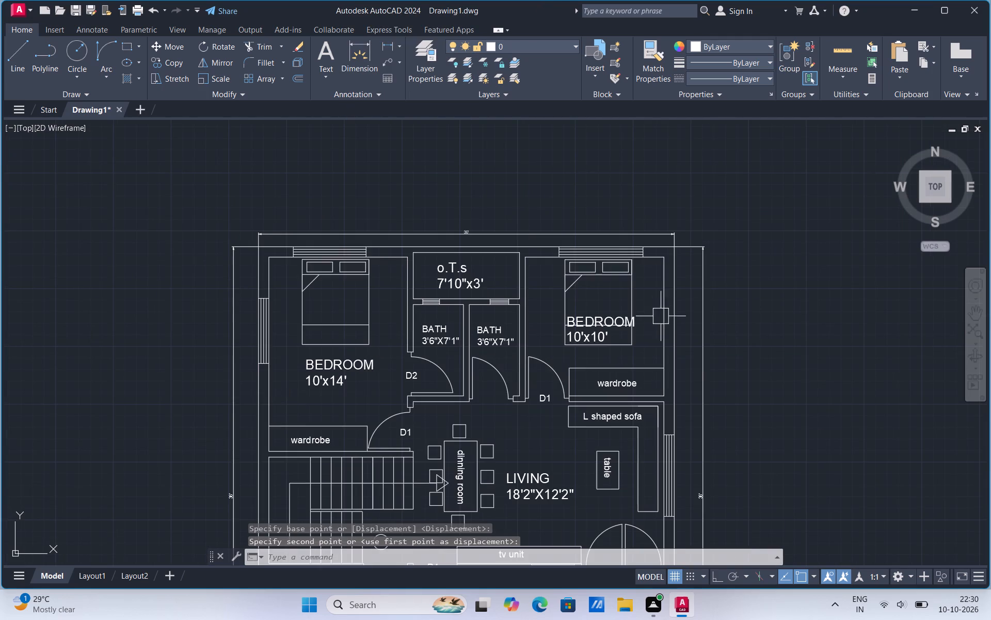
{"action": "scroll", "coordinate": [672, 305], "scroll_direction": "up", "scroll_amount": 2}
{"action": "left_click", "coordinate": [503, 343]}
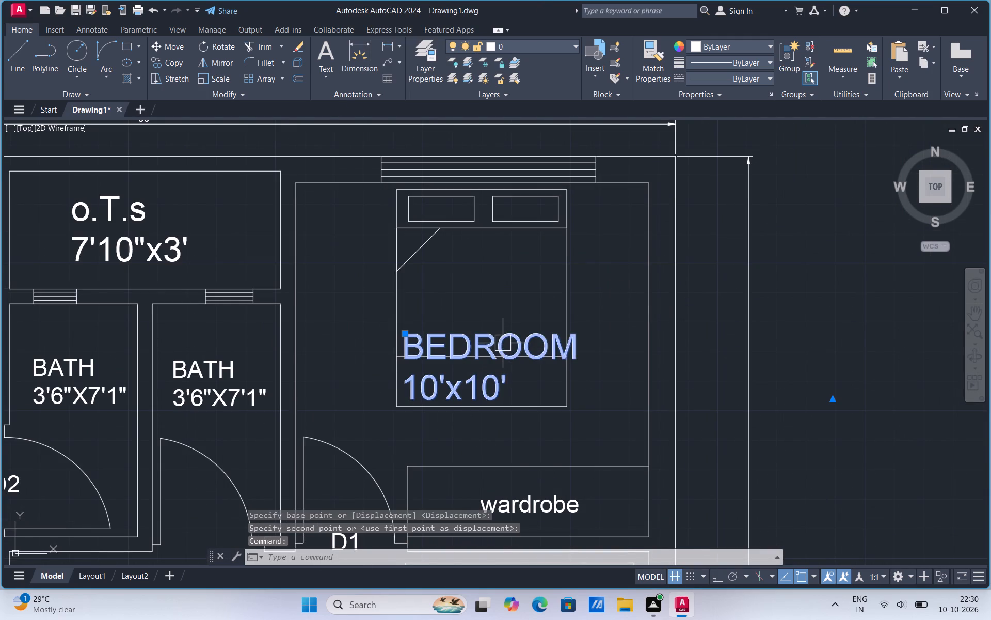
{"action": "right_click", "coordinate": [503, 343]}
{"action": "left_click", "coordinate": [532, 370]}
{"action": "left_click", "coordinate": [506, 354]}
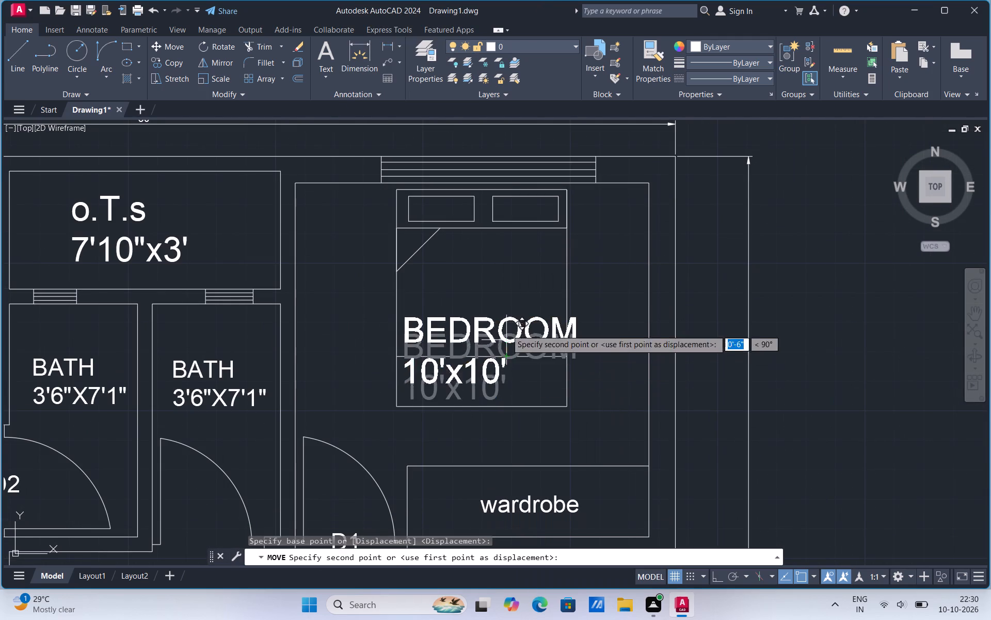
{"action": "left_click", "coordinate": [502, 304]}
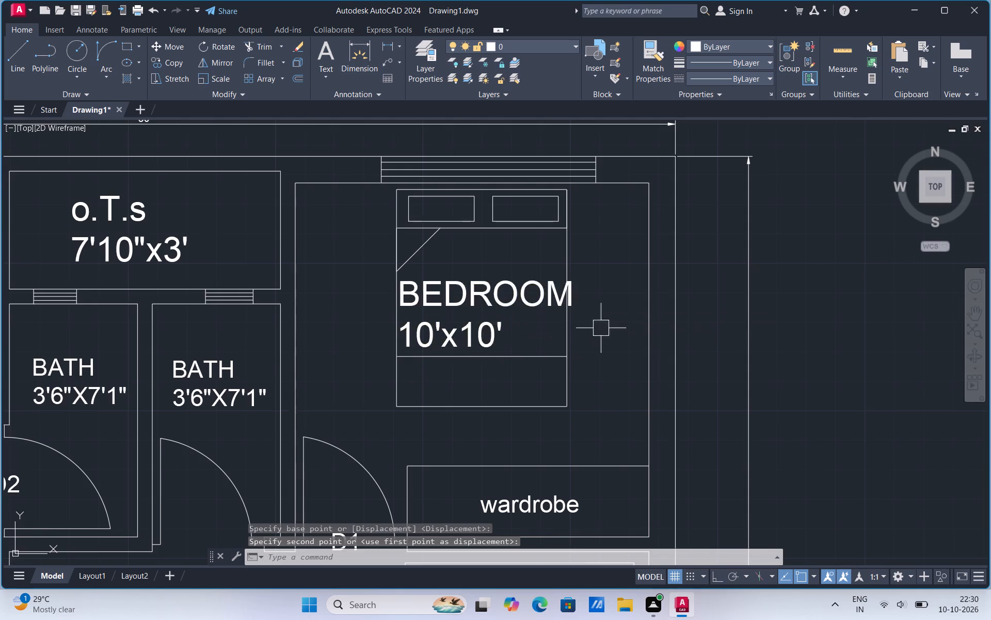
Start saving the drawing, clear the suggested file name and choose the Desktop as the location.
{"action": "scroll", "coordinate": [601, 328], "scroll_direction": "down", "scroll_amount": 2}
{"action": "scroll", "coordinate": [480, 288], "scroll_direction": "down", "scroll_amount": 2}
{"action": "scroll", "coordinate": [487, 446], "scroll_direction": "up", "scroll_amount": 1}
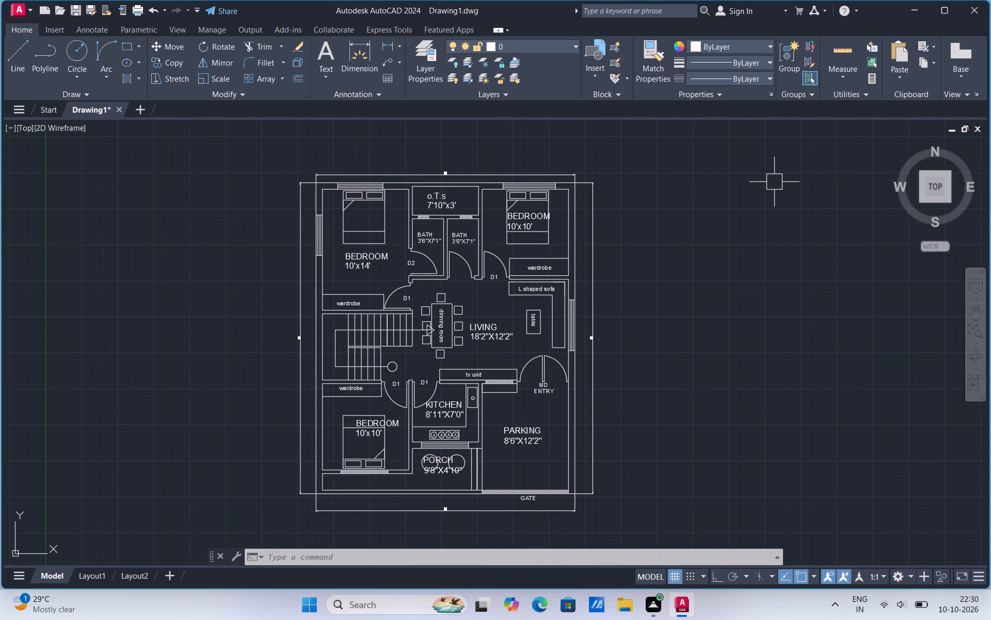
{"action": "key", "text": "ctrl+s"}
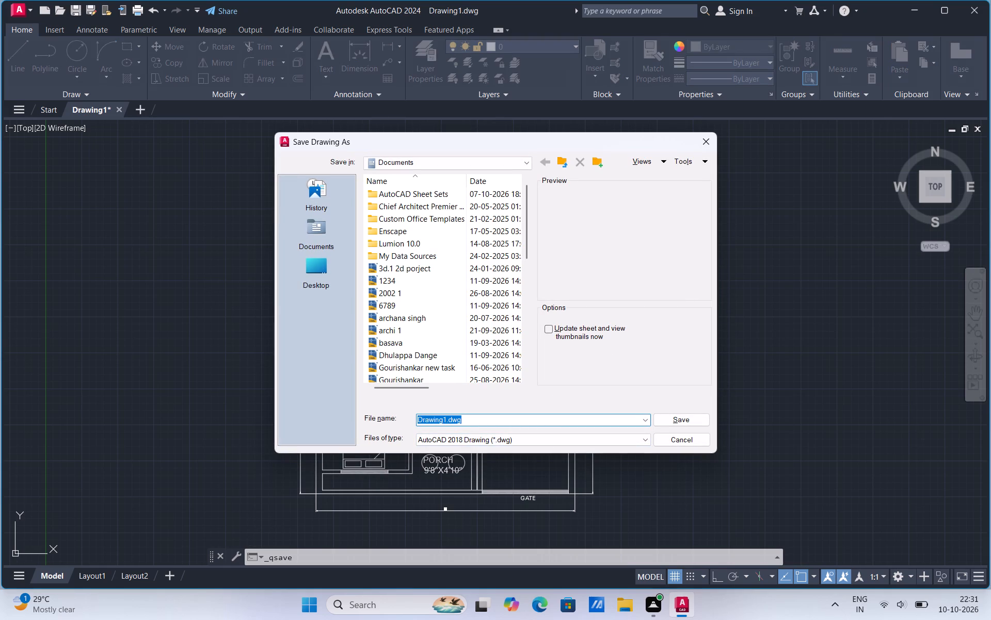
{"action": "key", "text": "BackSpace"}
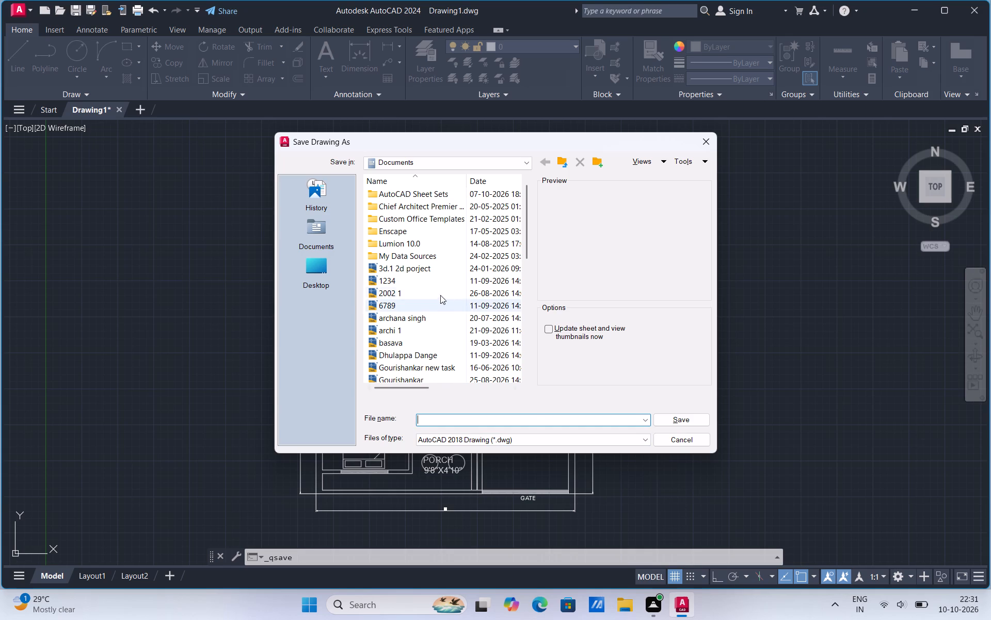
{"action": "left_click", "coordinate": [309, 277]}
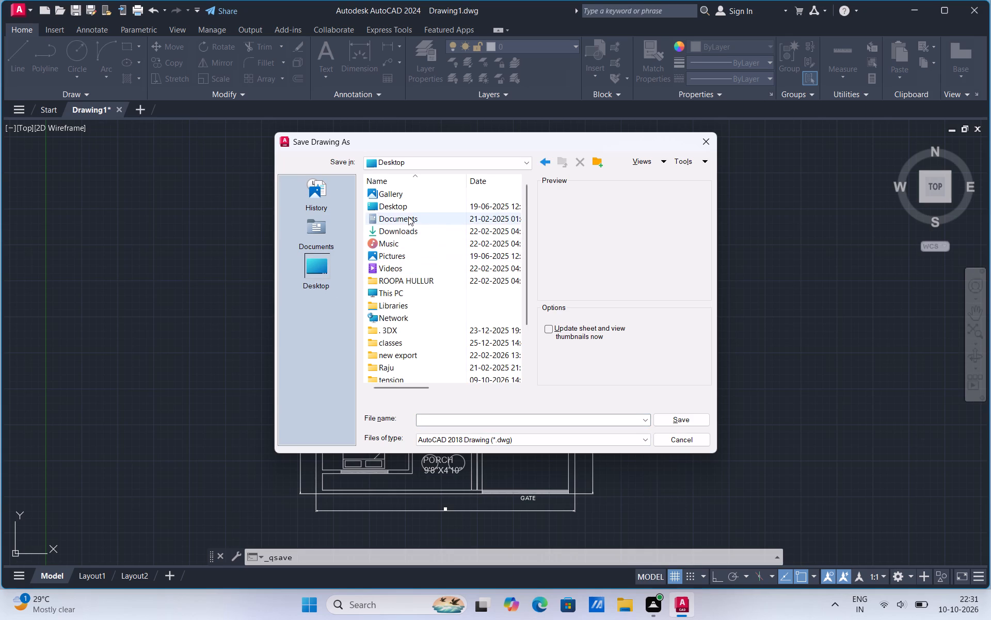
{"action": "scroll", "coordinate": [413, 255], "scroll_direction": "down", "scroll_amount": 2}
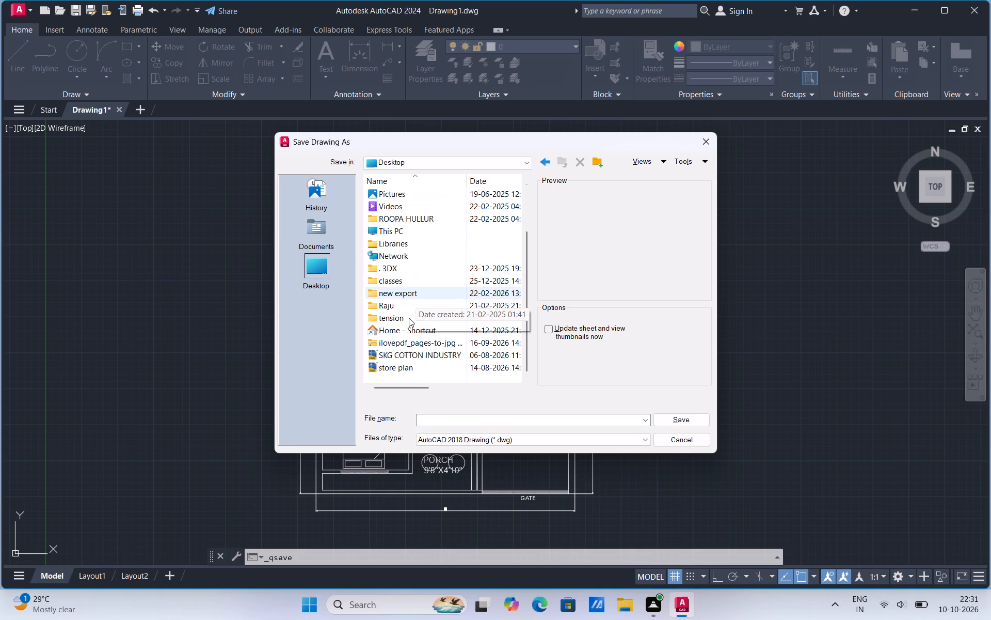
{"action": "left_click", "coordinate": [409, 318]}
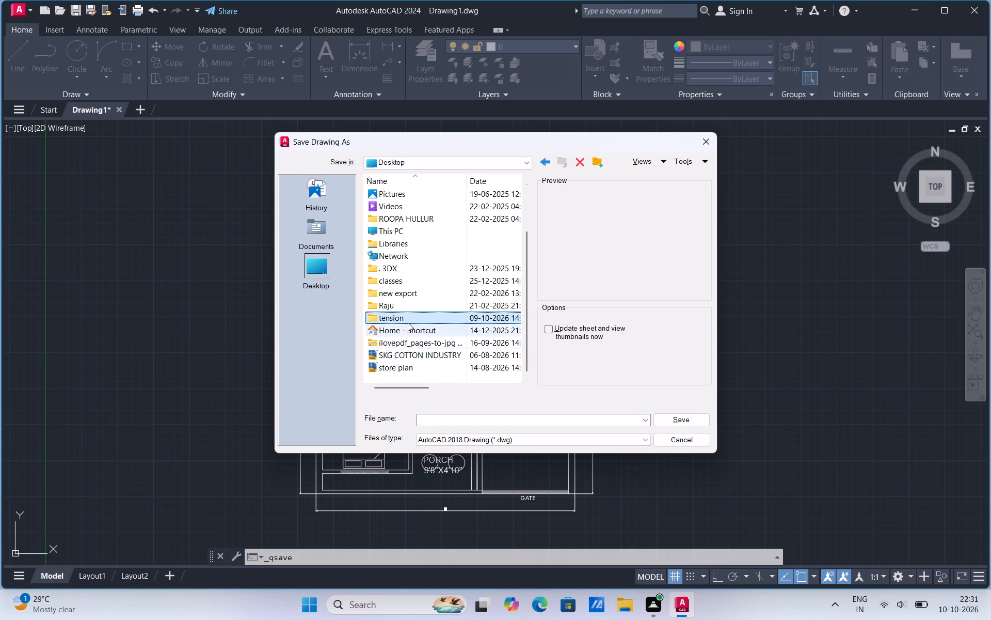
{"action": "left_click", "coordinate": [401, 314]}
{"action": "left_click", "coordinate": [442, 418]}
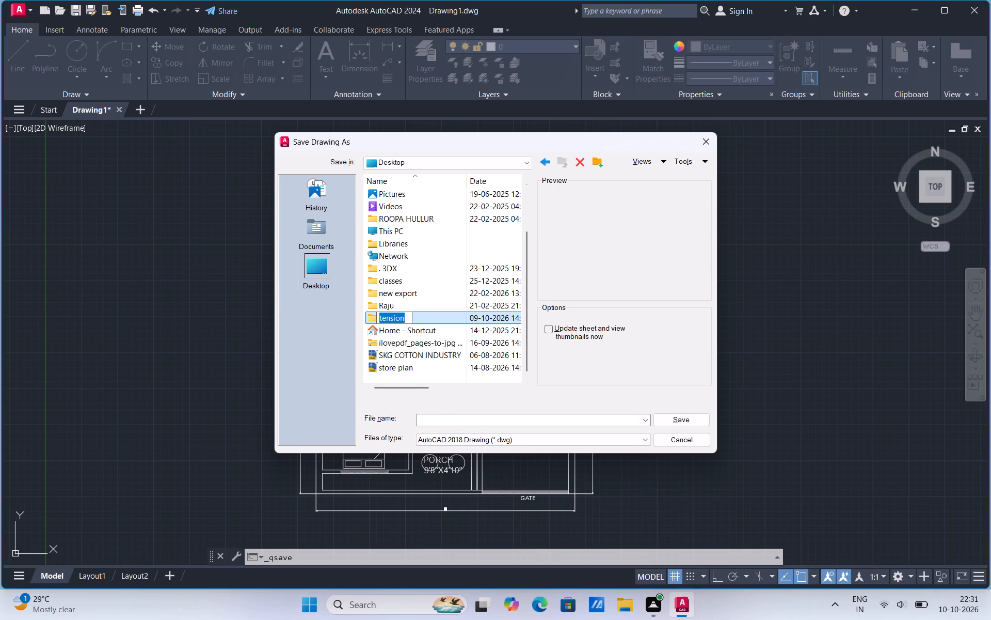
Name the drawing "1bhk auto cad" and save it to the Desktop as an AutoCAD 2018 drawing.
{"action": "left_click", "coordinate": [440, 422]}
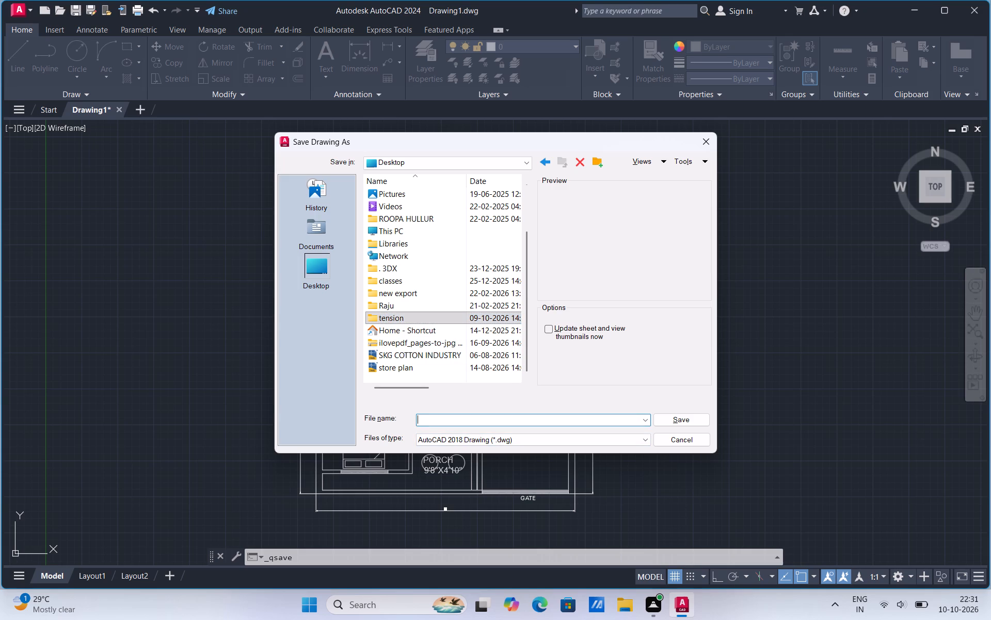
{"action": "key", "text": "f"}
{"action": "key", "text": "BackSpace"}
{"action": "type", "text": "1bhl"}
{"action": "key", "text": "BackSpace"}
{"action": "type", "text": "k 1"}
{"action": "key", "text": "BackSpace"}
{"action": "type", "text": "21"}
{"action": "key", "text": "BackSpace"}
{"action": "key", "text": "BackSpace"}
{"action": "type", "text": "auto cad"}
{"action": "left_click", "coordinate": [680, 422]}
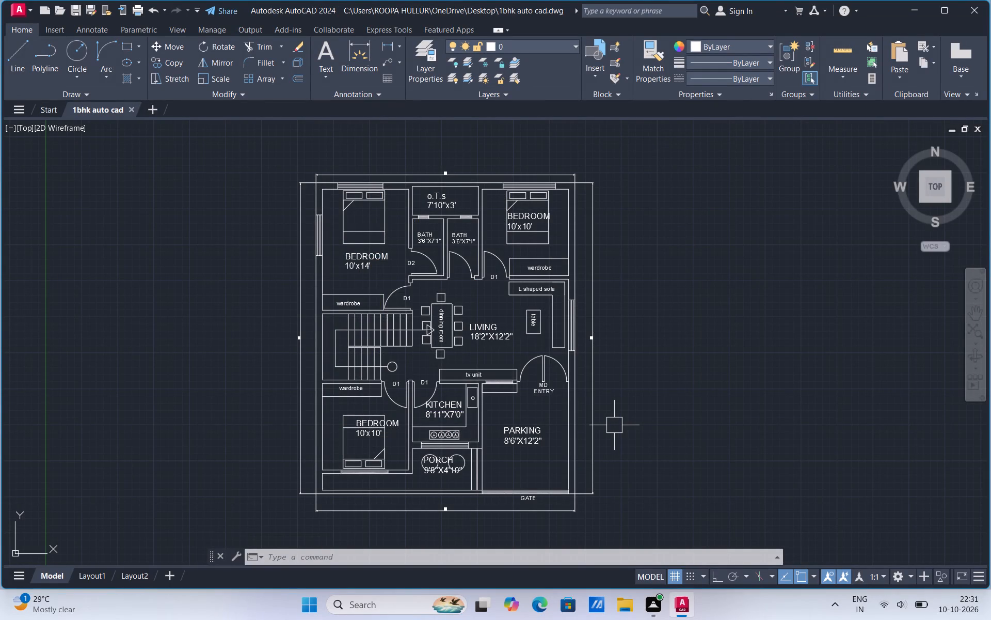
Set up a plot with DWG To PDF.pc3, centred, using a window around the whole floor plan and its outer dimensions.
{"action": "key", "text": "ctrl+p"}
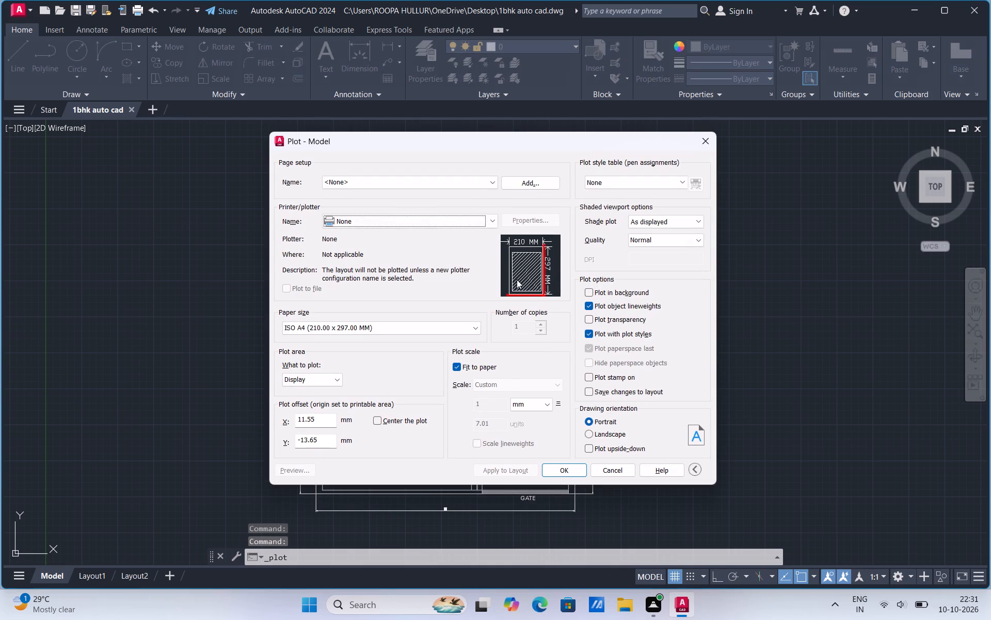
{"action": "left_click", "coordinate": [495, 221]}
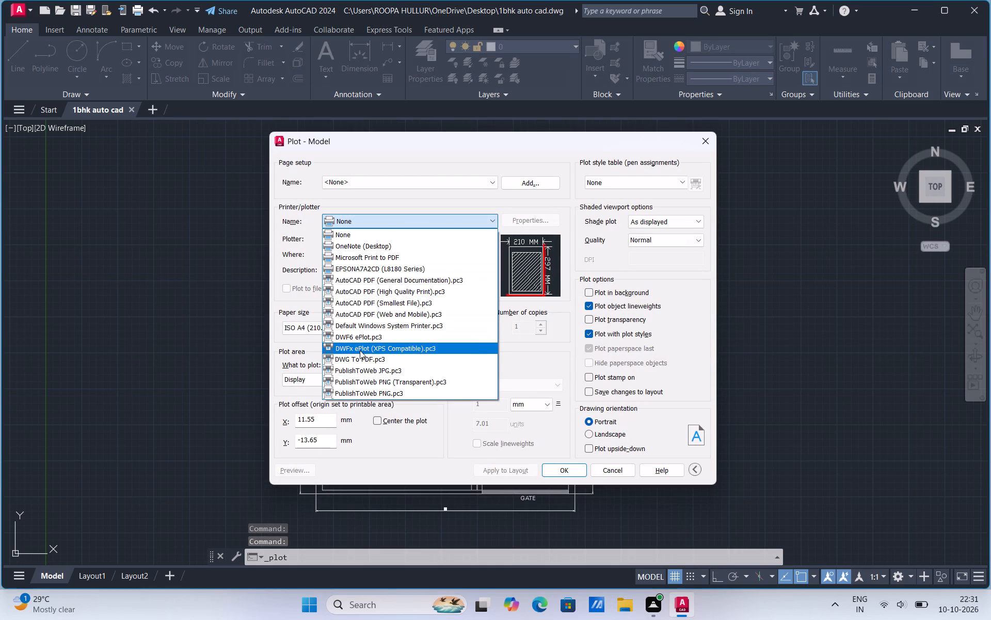
{"action": "left_click", "coordinate": [358, 358]}
{"action": "left_click", "coordinate": [377, 420]}
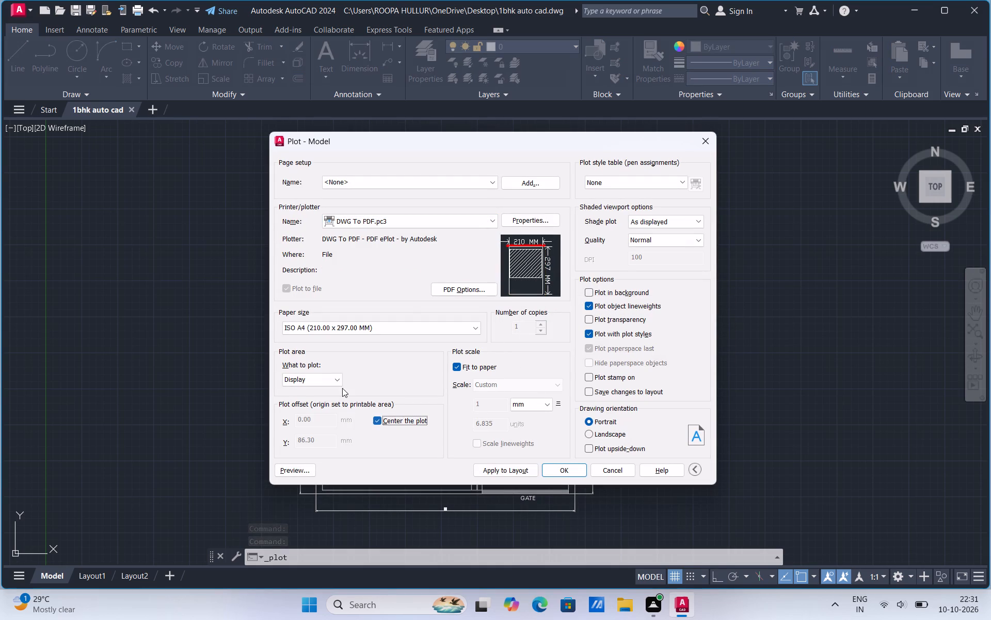
{"action": "left_click", "coordinate": [337, 376]}
{"action": "left_click", "coordinate": [317, 412]}
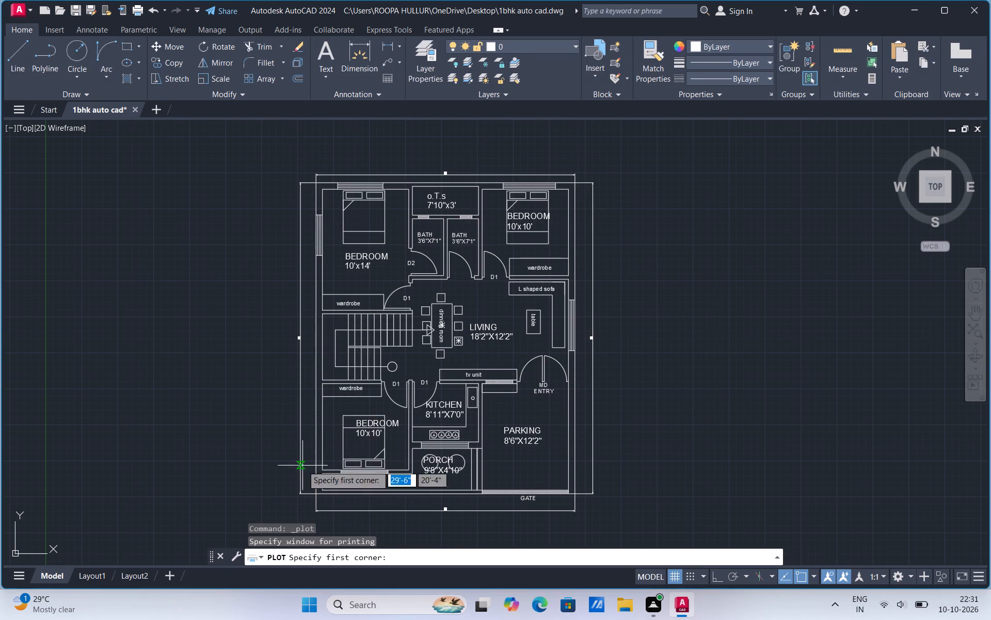
{"action": "left_click", "coordinate": [292, 516]}
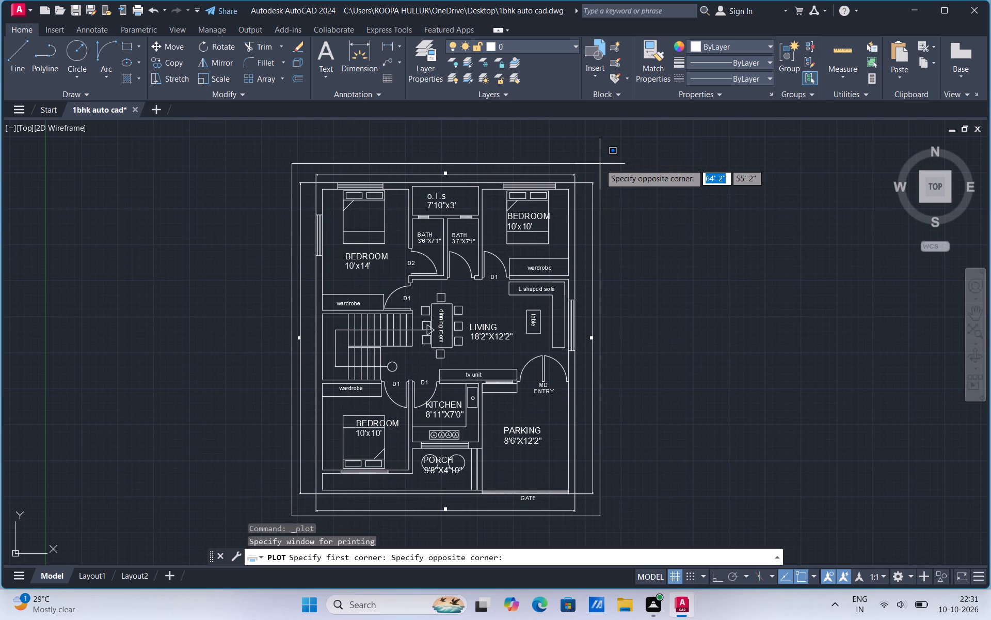
{"action": "left_click", "coordinate": [600, 164]}
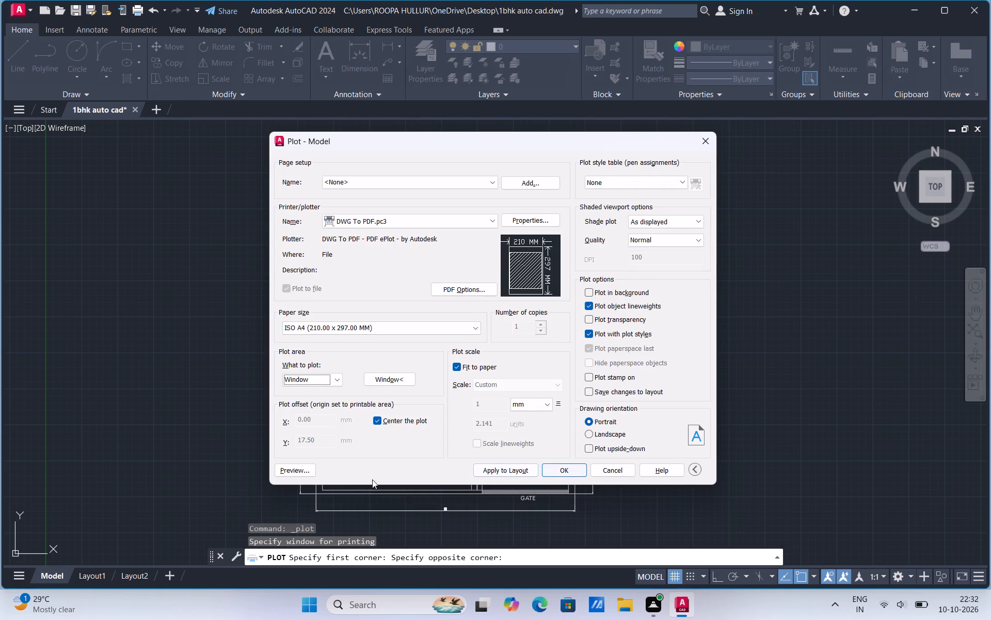
Preview the plot, save it as the PDF "1bhk 1" in Documents, and return from the opened PDF to the drawing.
{"action": "left_click", "coordinate": [305, 474]}
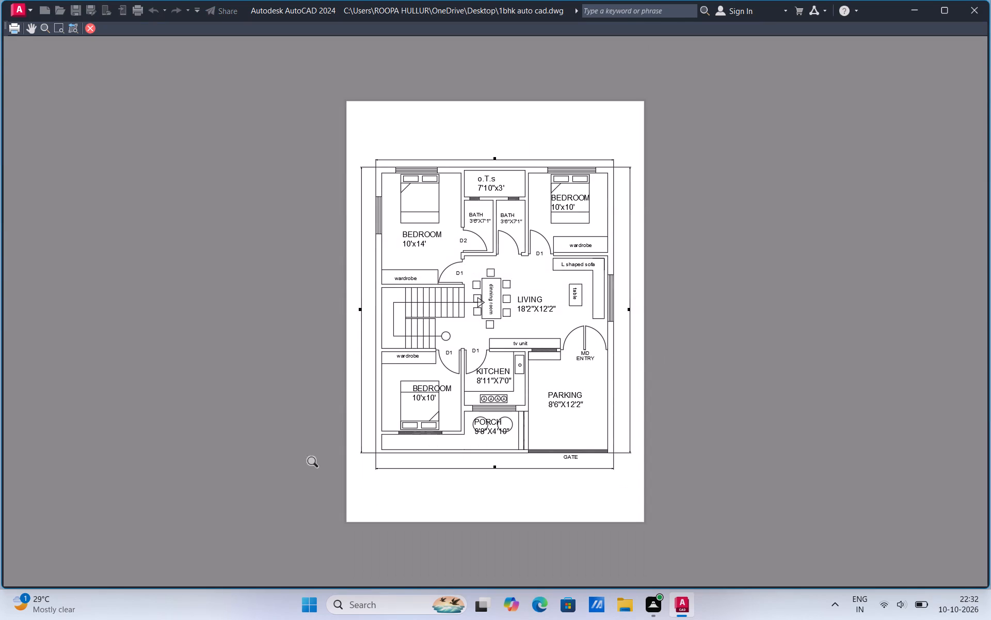
{"action": "key", "text": "Return"}
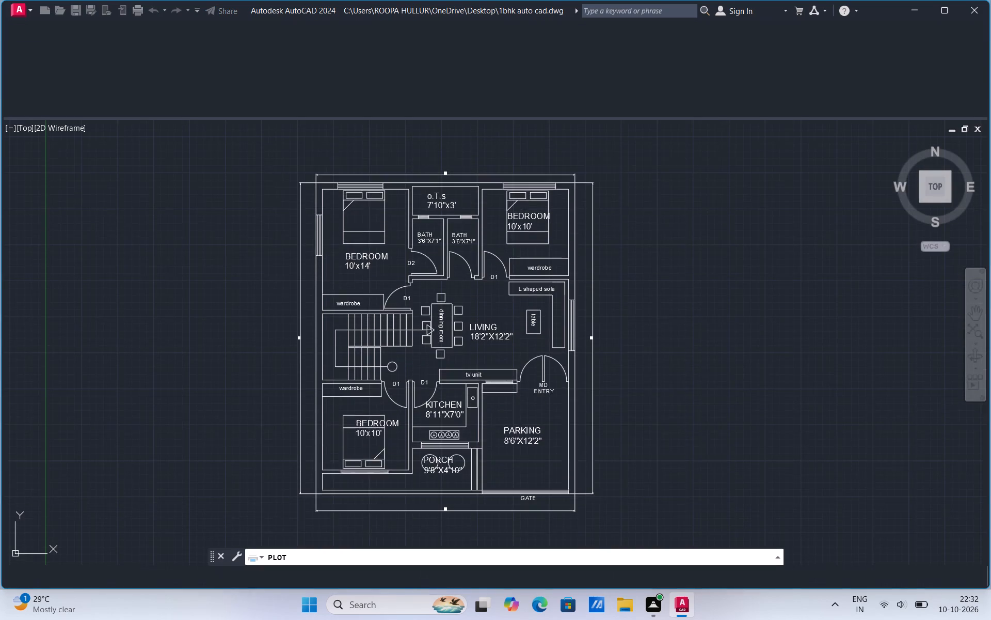
{"action": "left_click", "coordinate": [566, 472]}
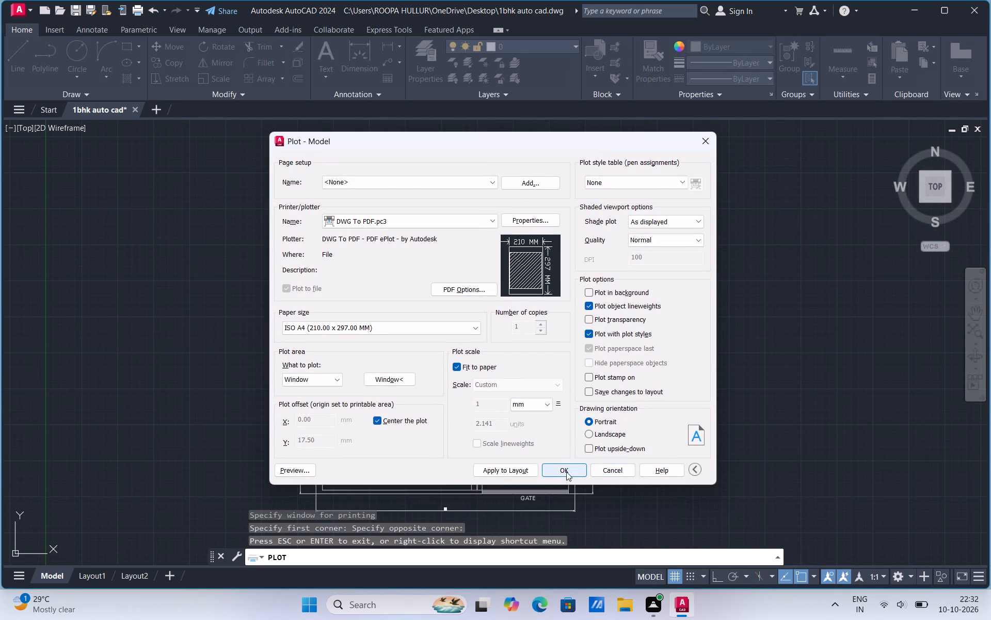
{"action": "key", "text": "BackSpace"}
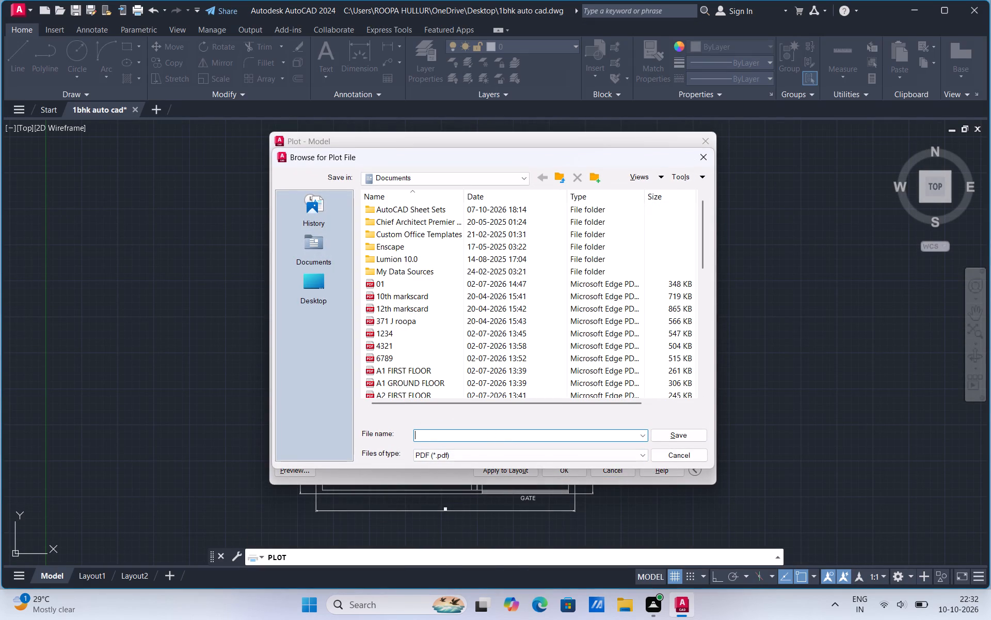
{"action": "type", "text": "1bh"}
{"action": "type", "text": "k 1"}
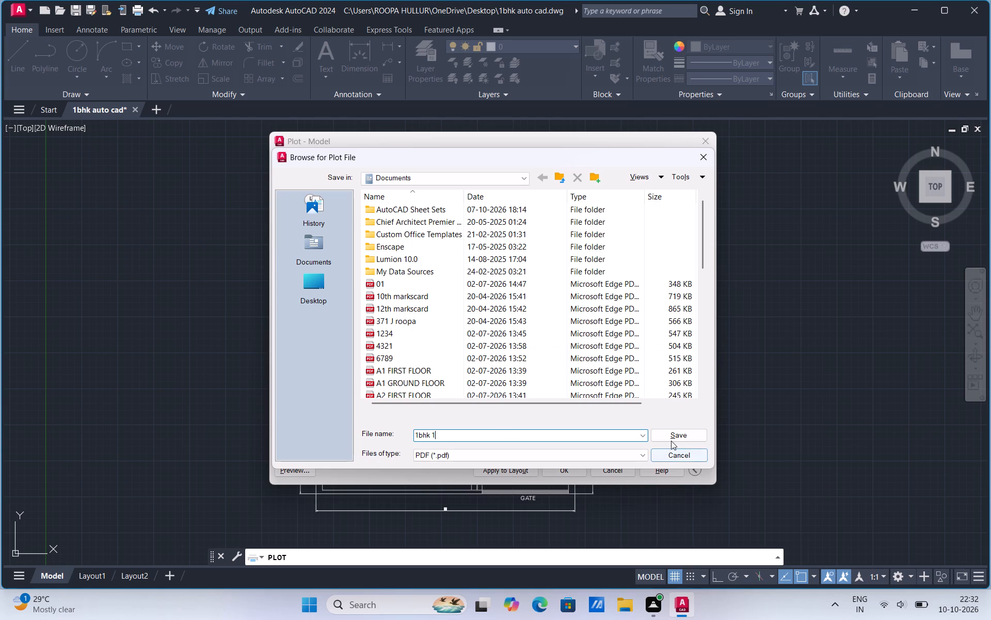
{"action": "left_click", "coordinate": [671, 436]}
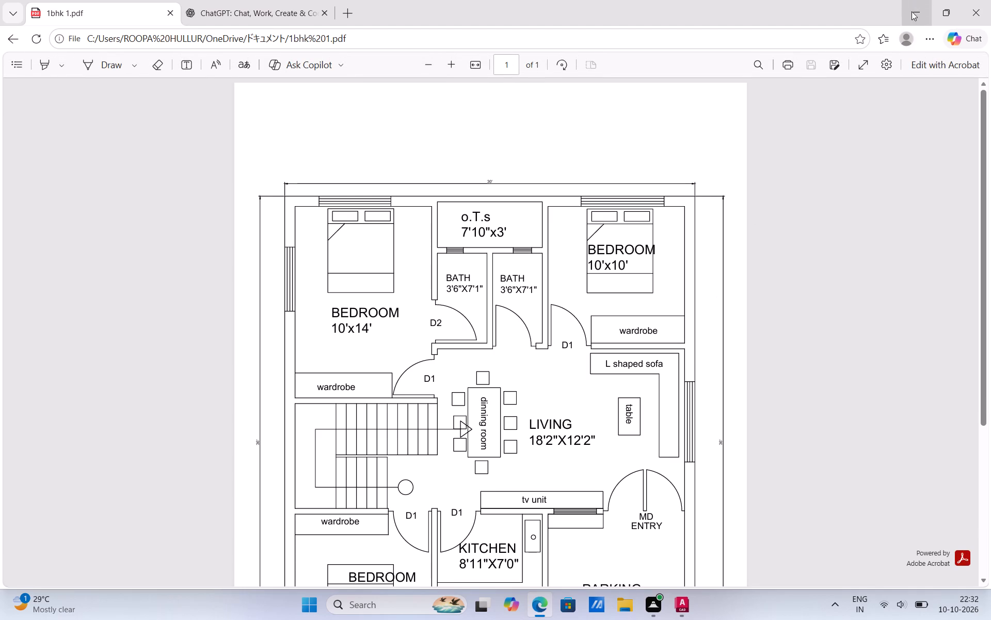
{"action": "left_click", "coordinate": [912, 11]}
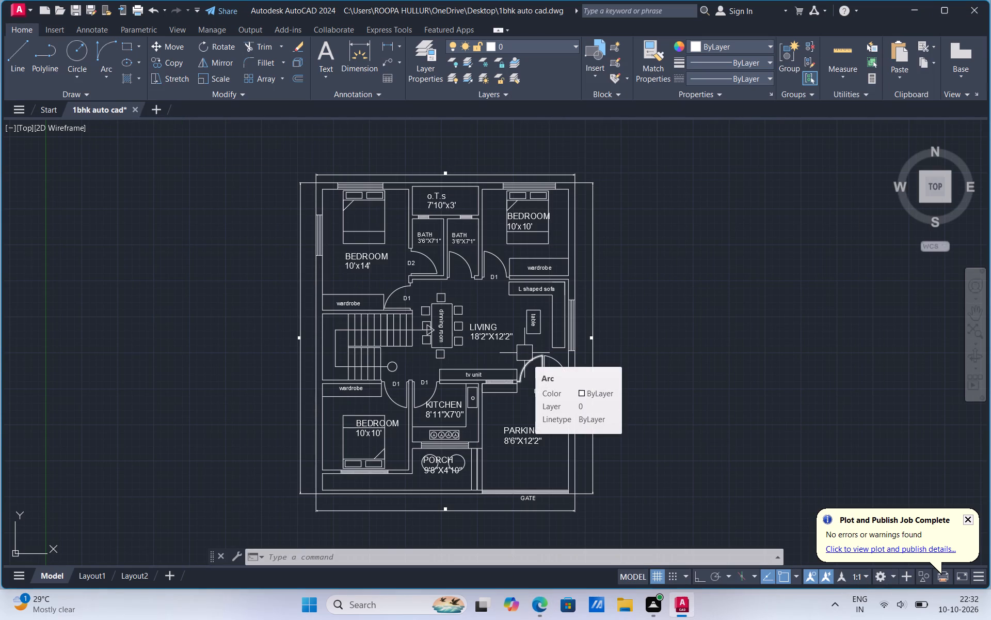
Save the drawing again after plotting.
{"action": "key", "text": "ctrl+s"}
{"action": "key", "text": "ctrl+s"}
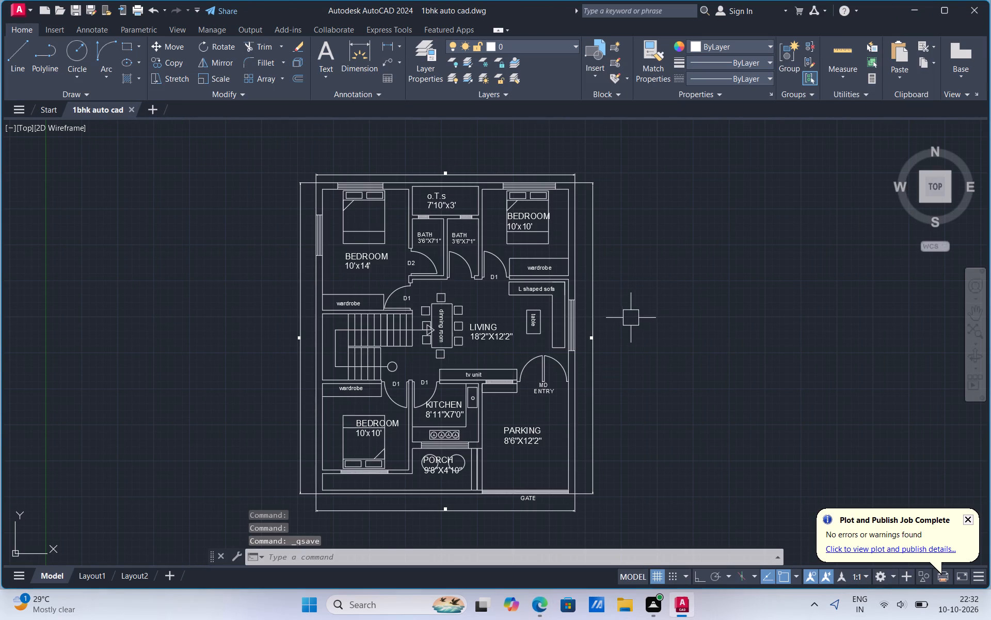
Run the LOGFILEOFF command three times.
{"action": "type", "text": "lo"}
{"action": "left_click", "coordinate": [679, 358]}
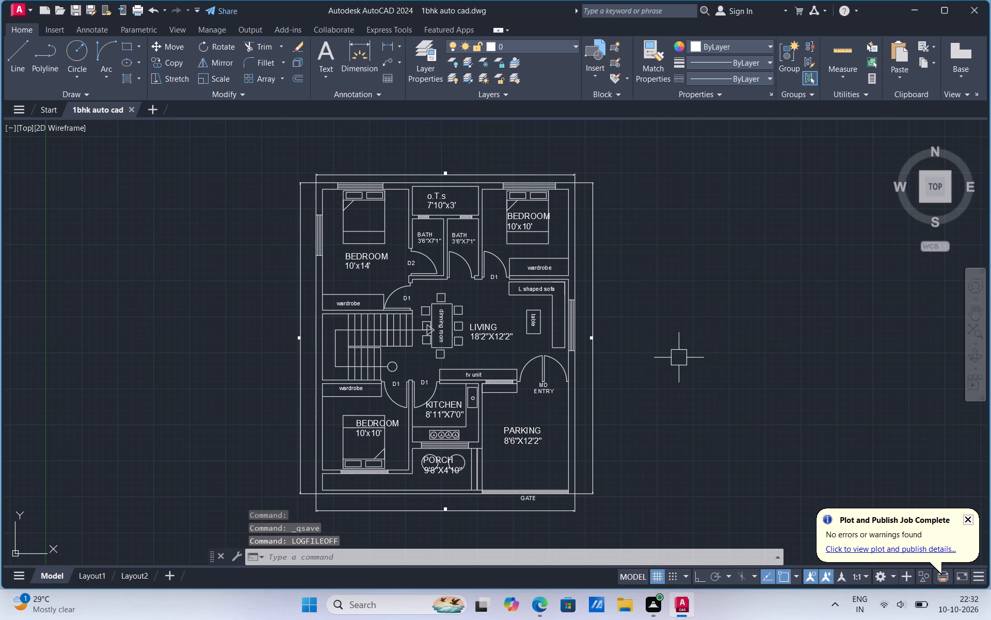
{"action": "type", "text": "lo"}
{"action": "left_click", "coordinate": [691, 384]}
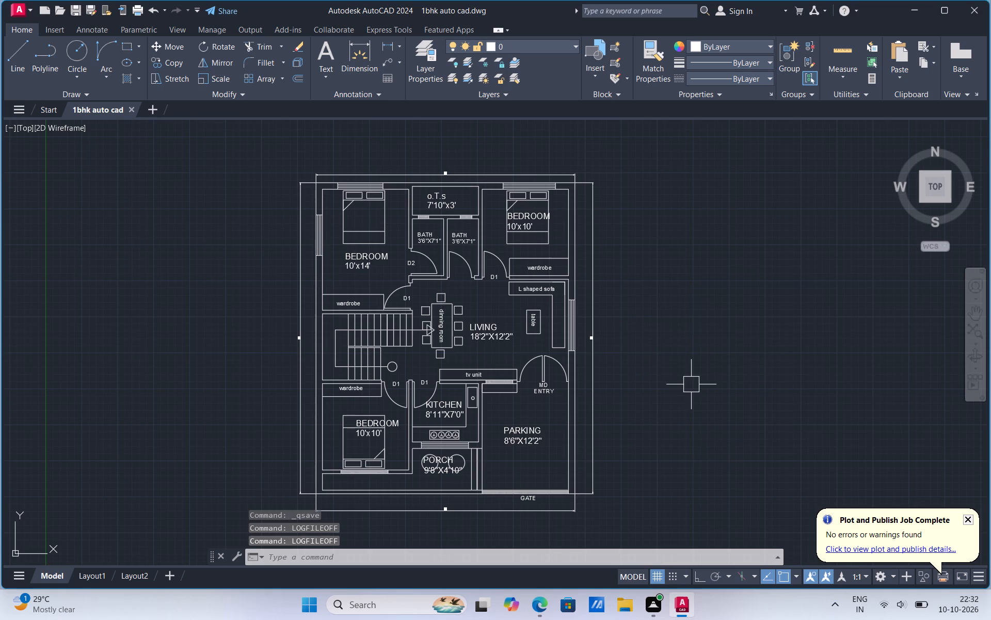
{"action": "type", "text": "lo"}
{"action": "left_click", "coordinate": [693, 394]}
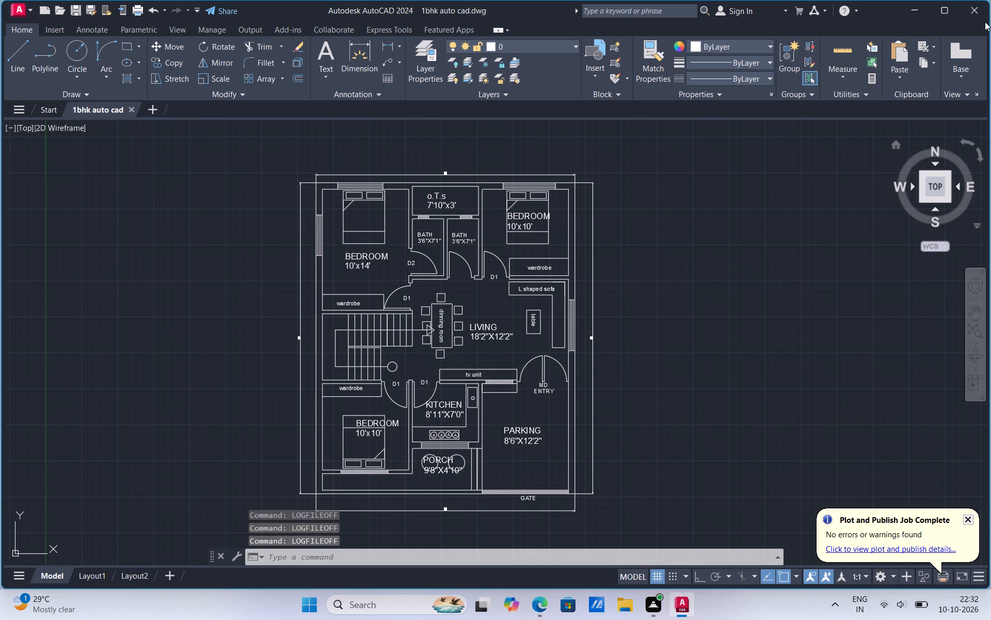
Close AutoCAD.
{"action": "left_click", "coordinate": [976, 14]}
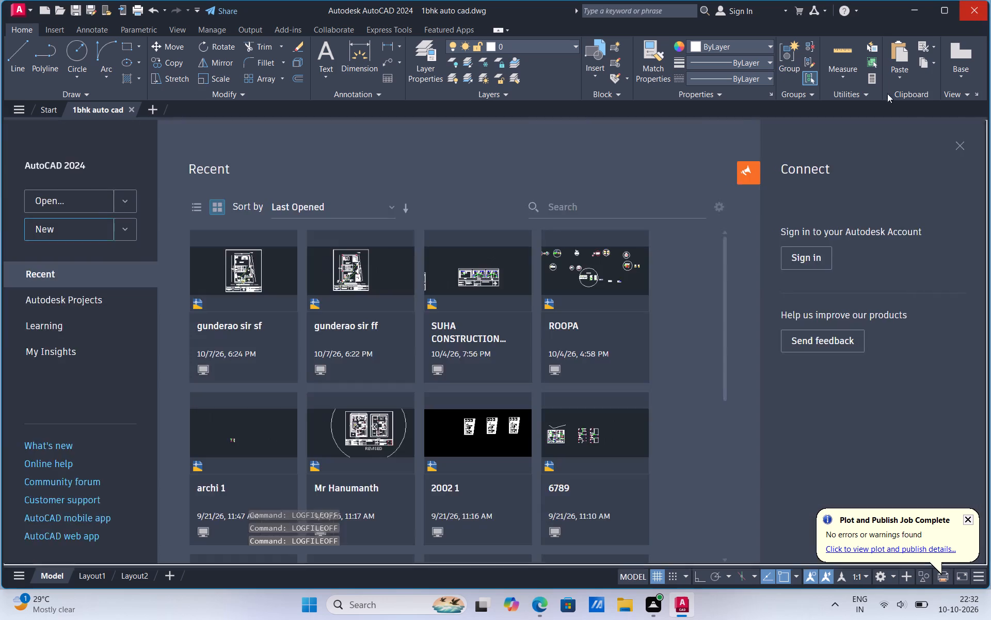